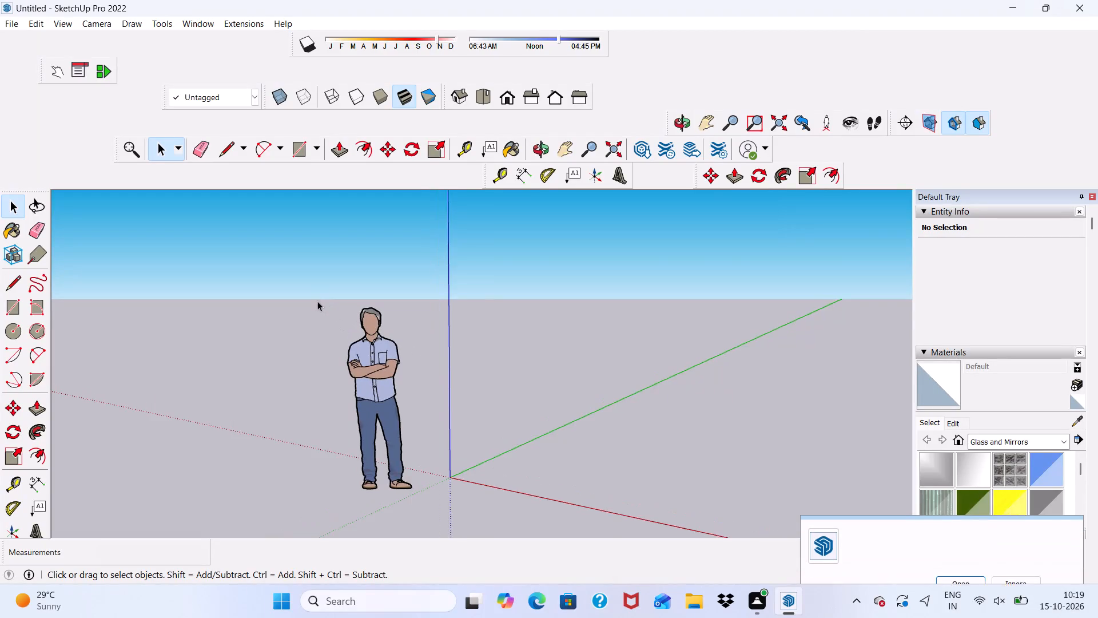
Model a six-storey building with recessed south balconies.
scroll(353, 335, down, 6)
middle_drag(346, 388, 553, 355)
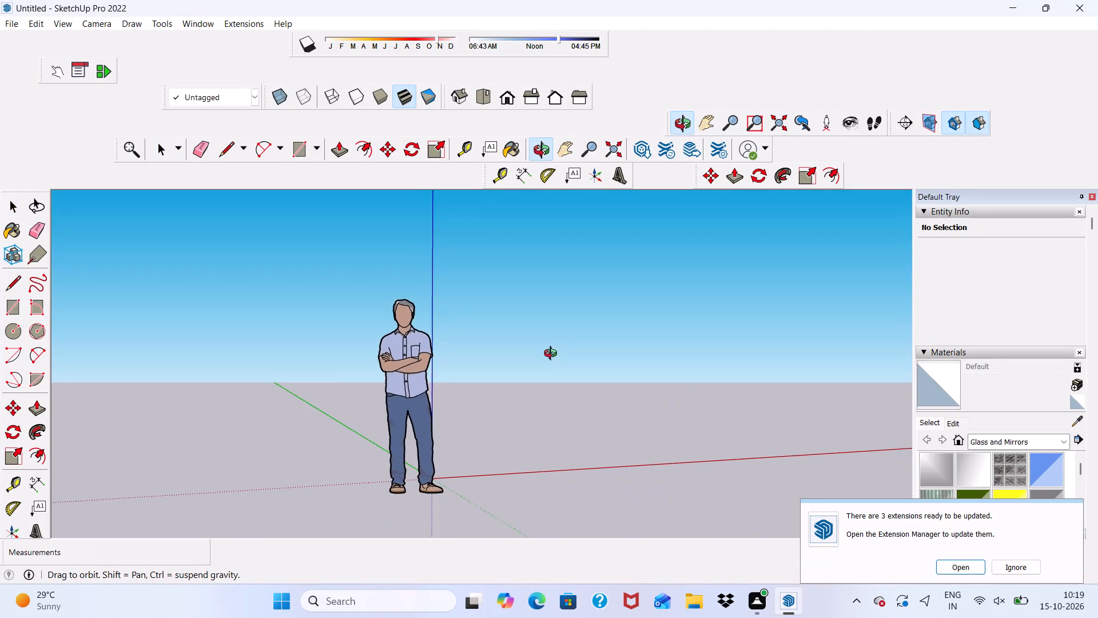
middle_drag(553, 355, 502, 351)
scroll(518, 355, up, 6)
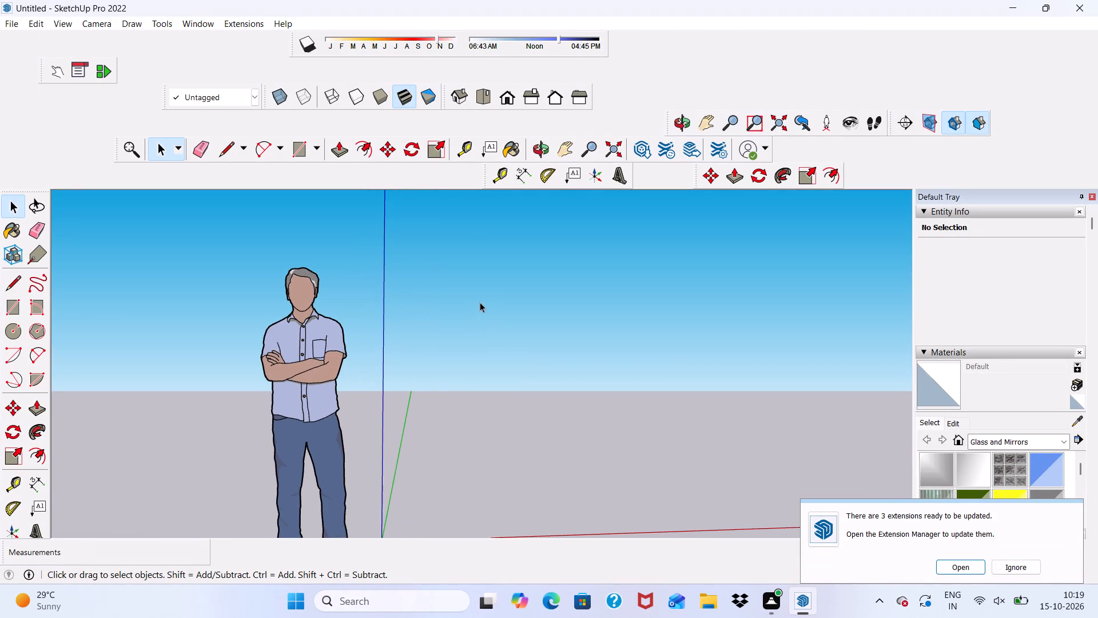
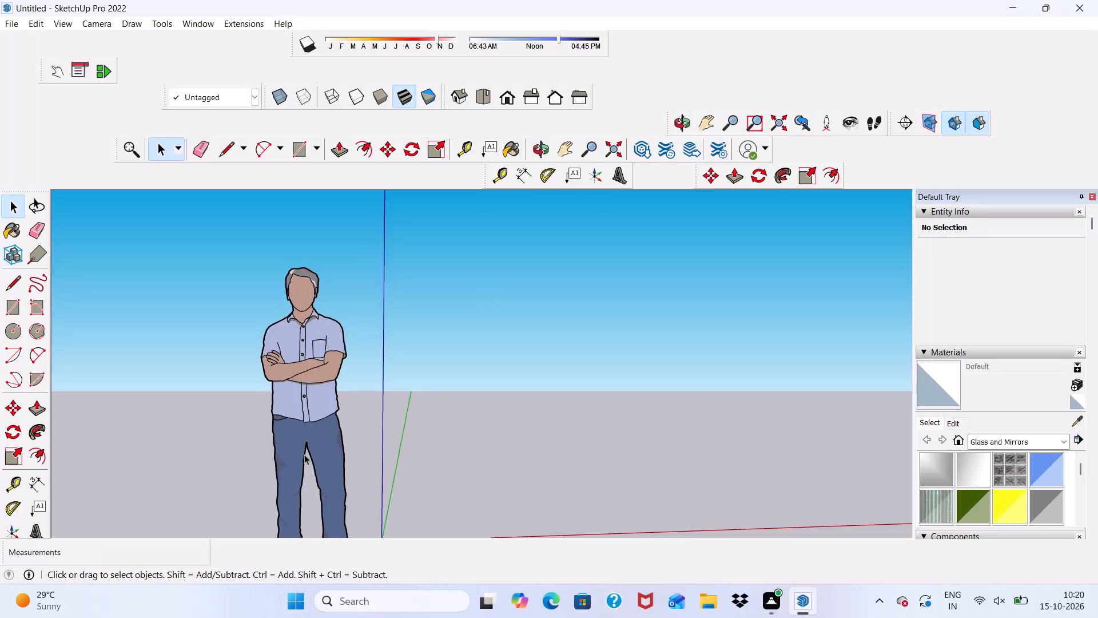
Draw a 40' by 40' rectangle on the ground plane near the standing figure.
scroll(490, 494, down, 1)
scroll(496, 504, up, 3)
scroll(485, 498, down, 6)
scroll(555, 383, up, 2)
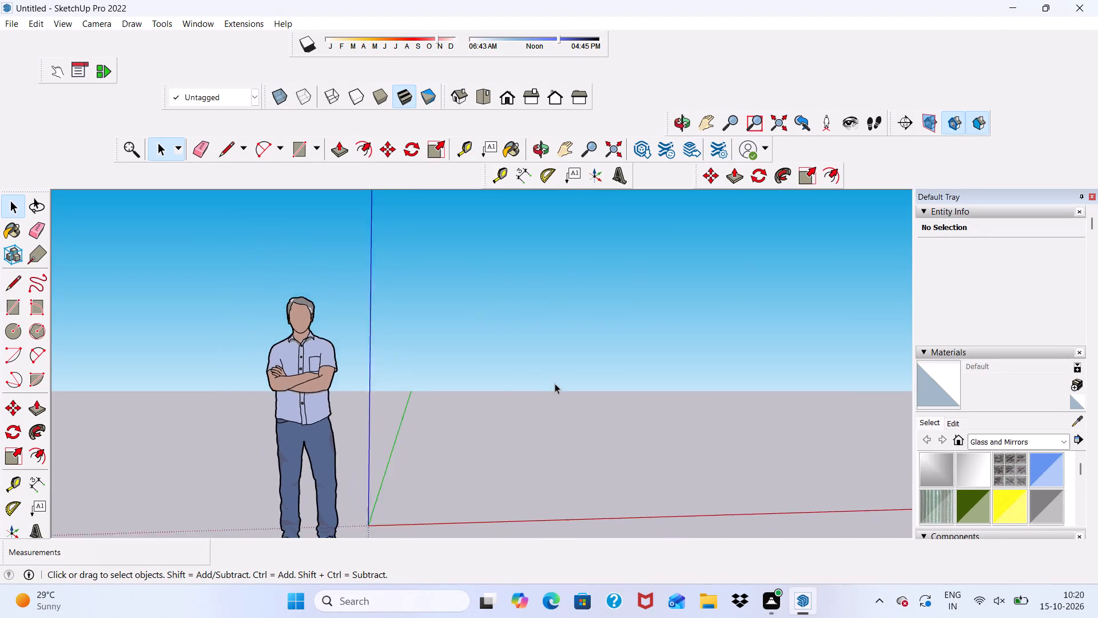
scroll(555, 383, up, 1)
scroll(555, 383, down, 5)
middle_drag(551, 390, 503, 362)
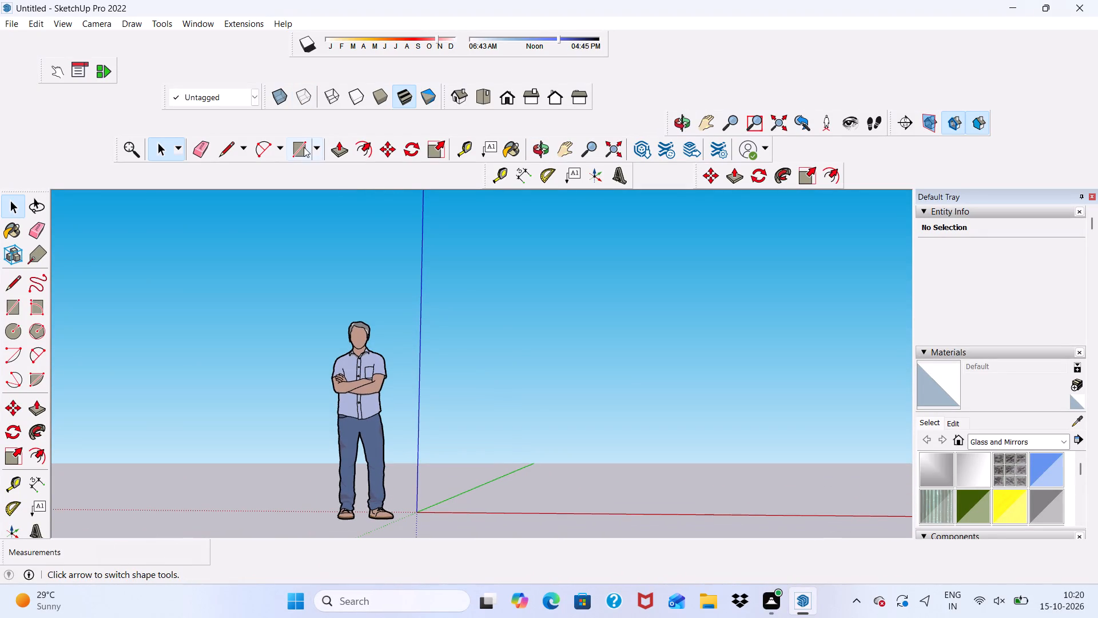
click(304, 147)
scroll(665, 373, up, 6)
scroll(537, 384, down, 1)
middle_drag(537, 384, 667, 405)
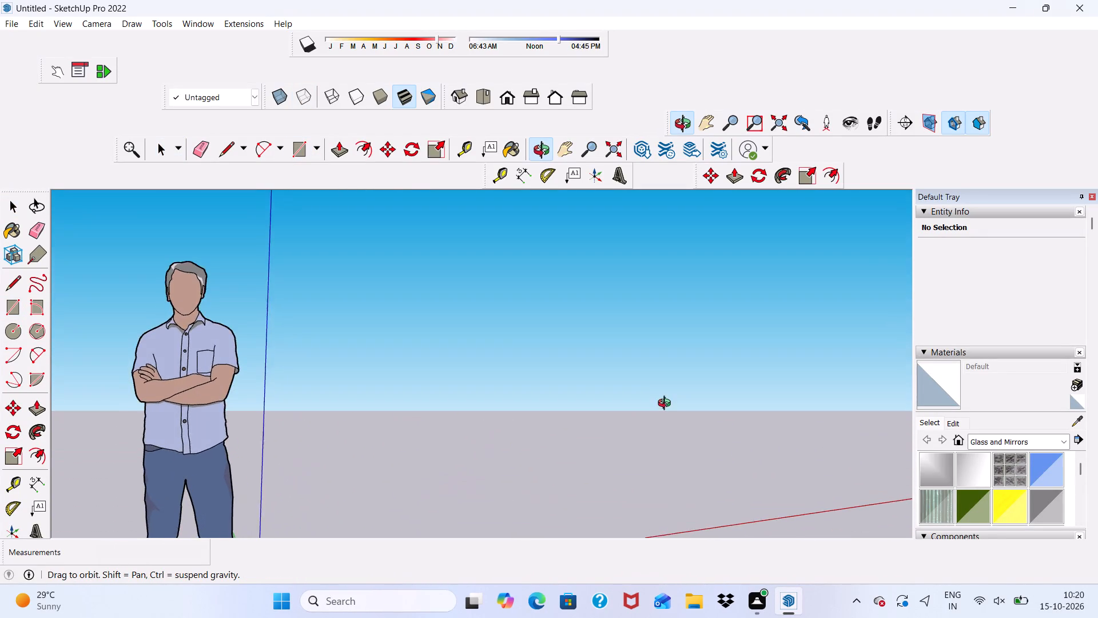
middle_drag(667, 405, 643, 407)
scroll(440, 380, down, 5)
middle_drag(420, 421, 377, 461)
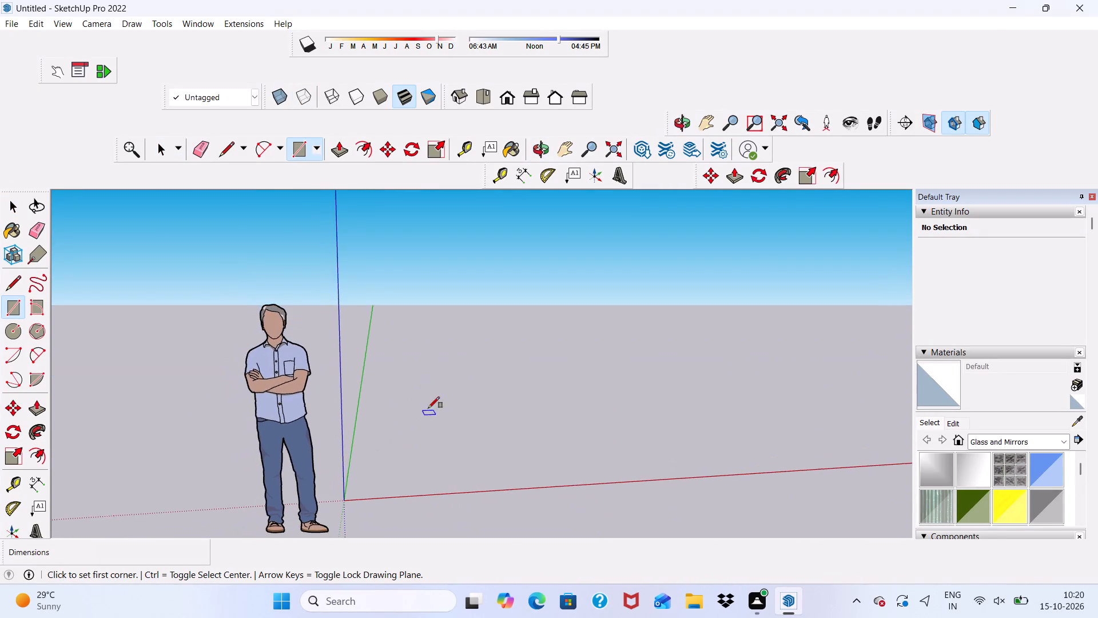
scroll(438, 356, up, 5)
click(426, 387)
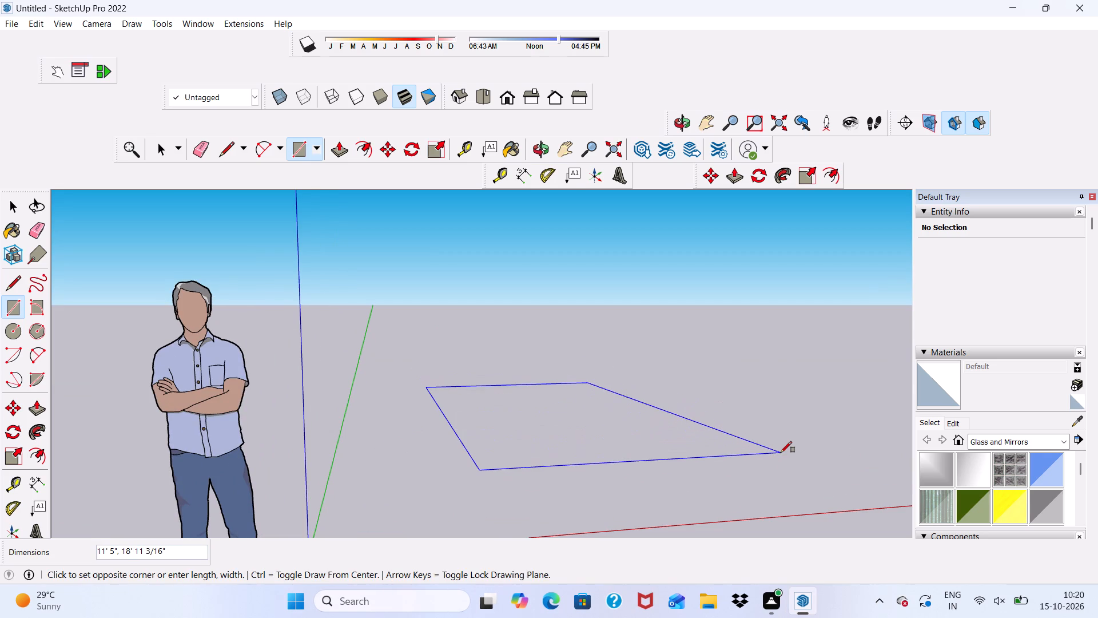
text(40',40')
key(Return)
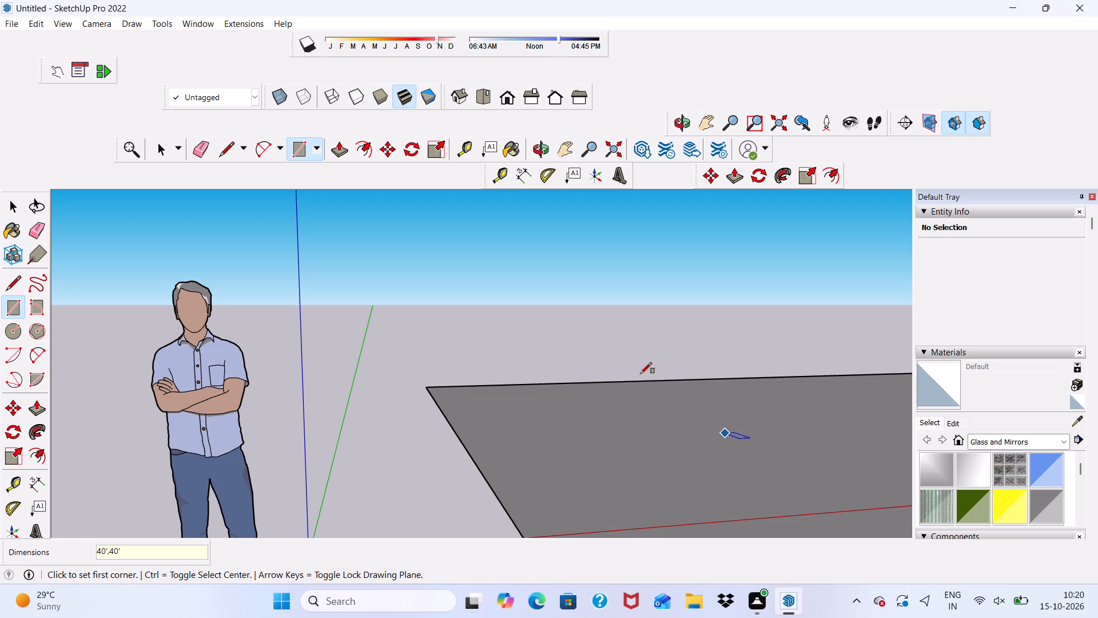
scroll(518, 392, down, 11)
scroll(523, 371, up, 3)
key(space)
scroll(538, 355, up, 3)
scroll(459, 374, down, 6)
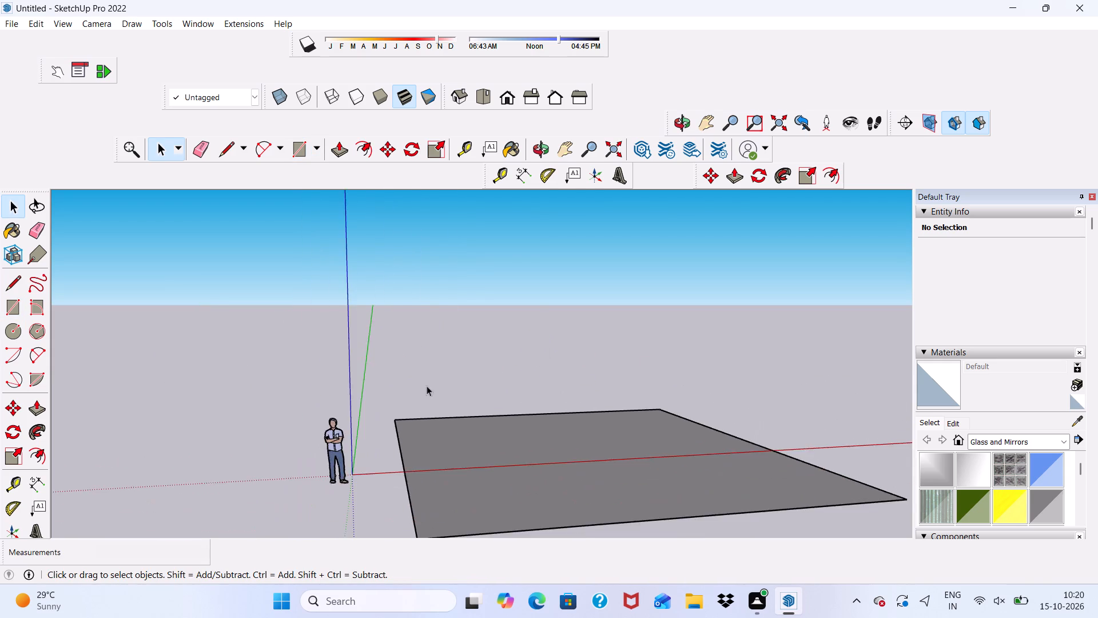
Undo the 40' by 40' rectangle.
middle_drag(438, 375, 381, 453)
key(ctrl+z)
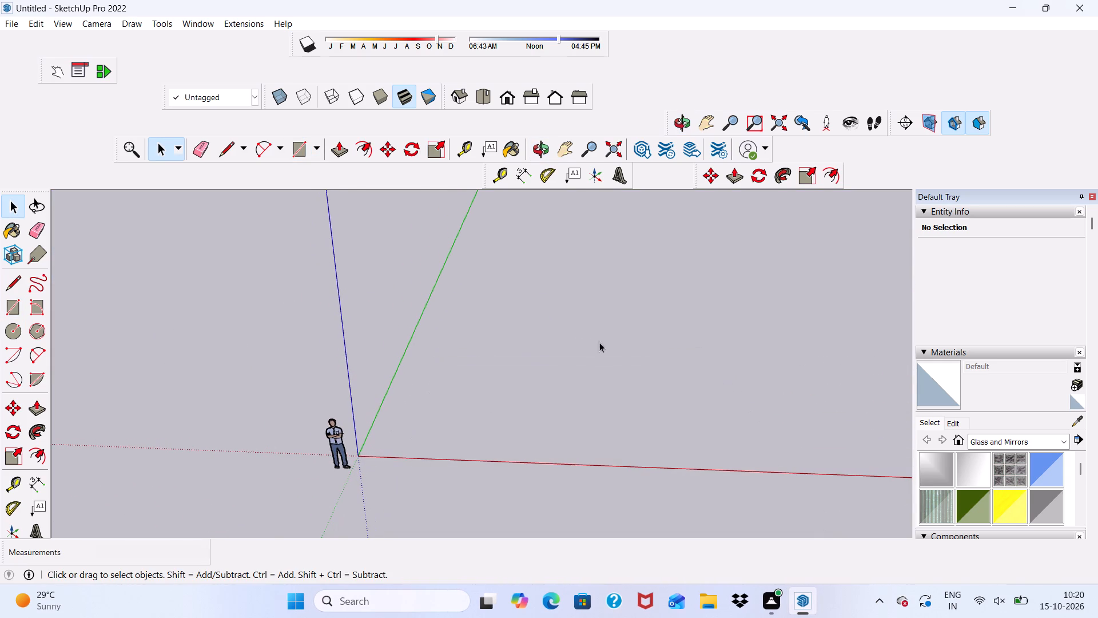
Draw a 40' by 40' rectangle on the ground plane, farther back from the standing figure and between the red and green axes.
scroll(609, 280, up, 5)
middle_drag(576, 288, 598, 237)
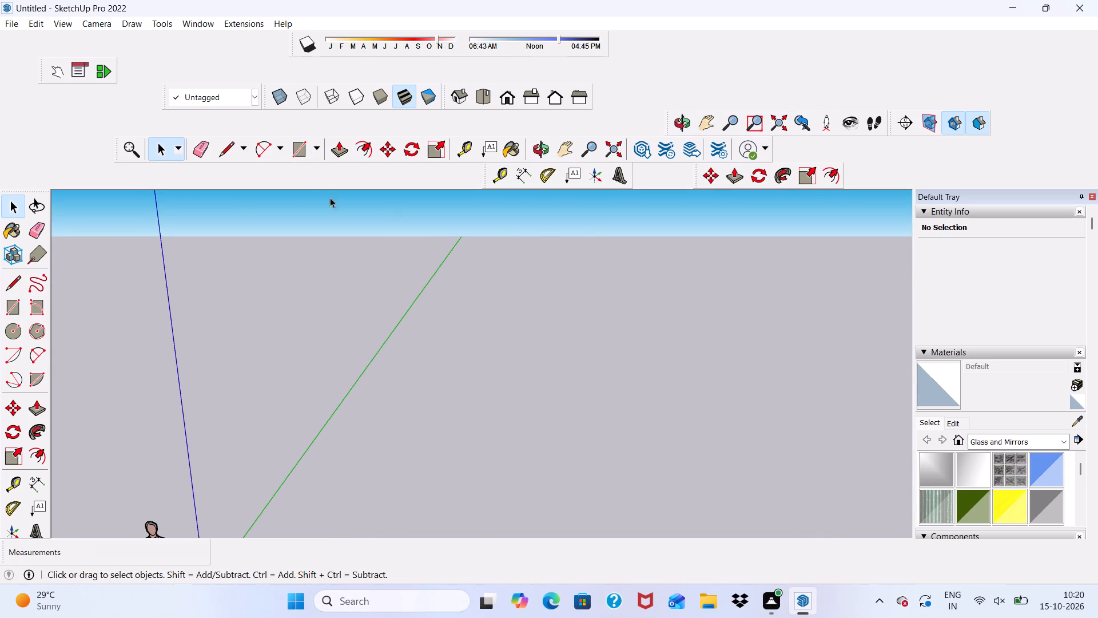
click(293, 138)
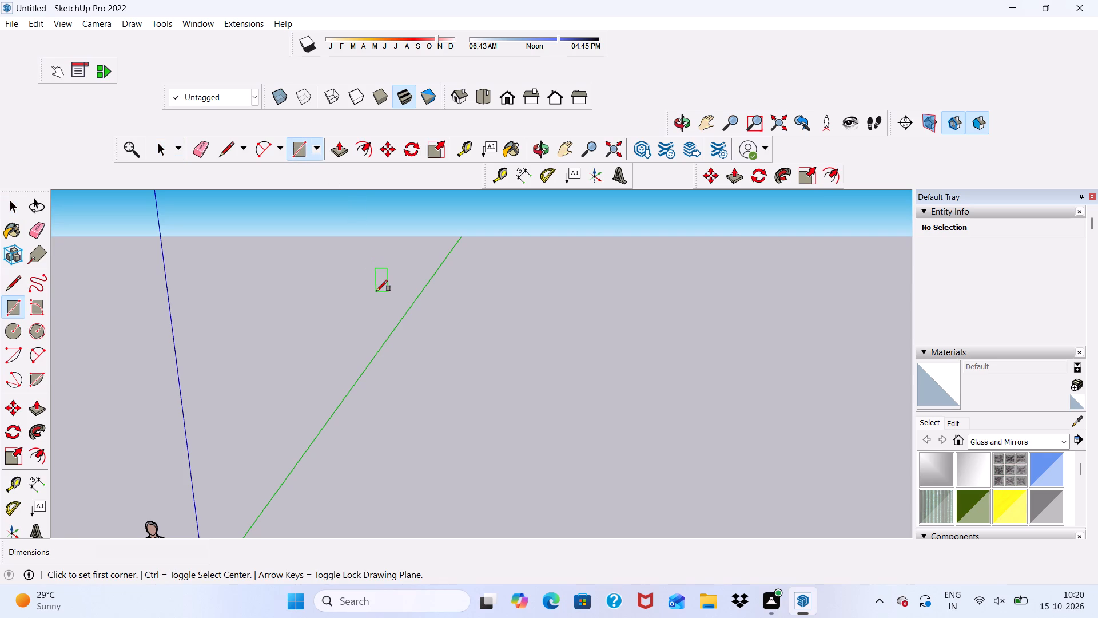
scroll(477, 441, up, 3)
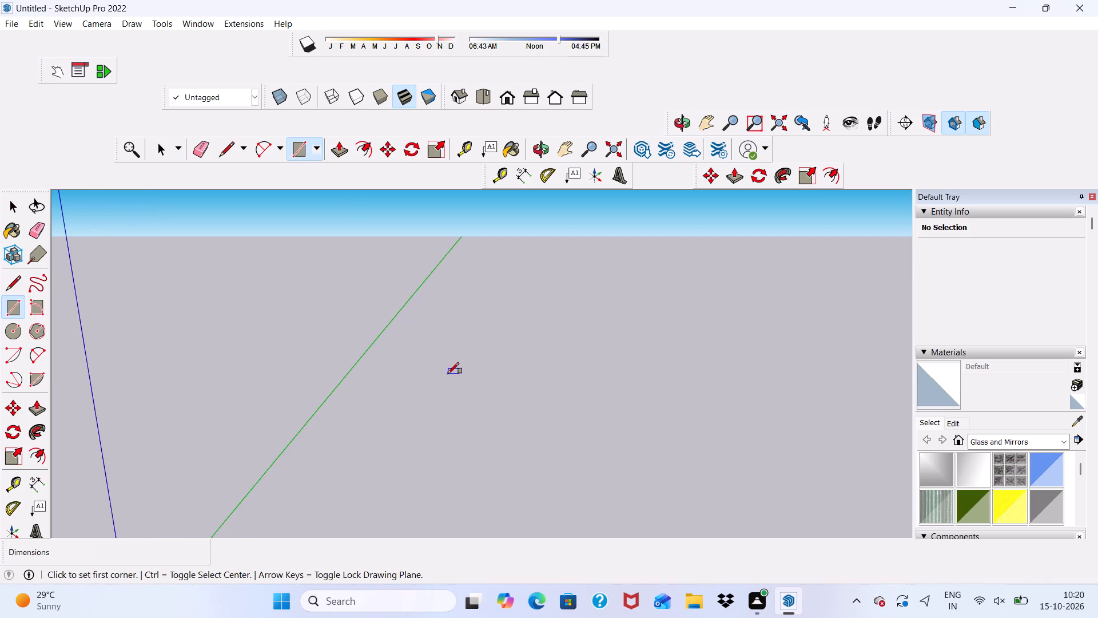
scroll(442, 374, down, 2)
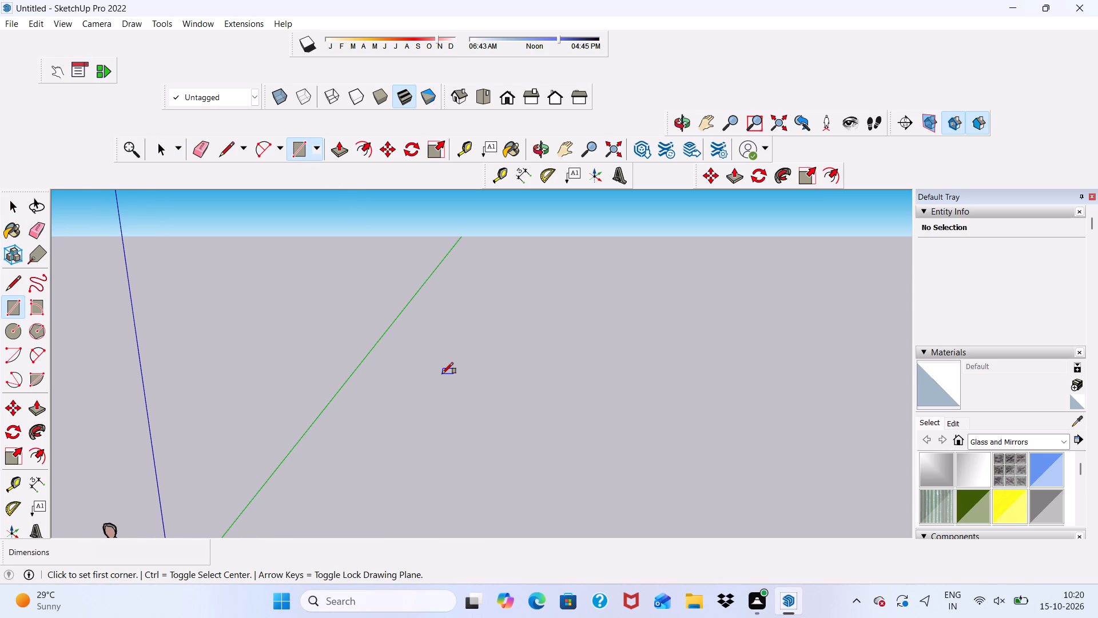
scroll(442, 374, up, 1)
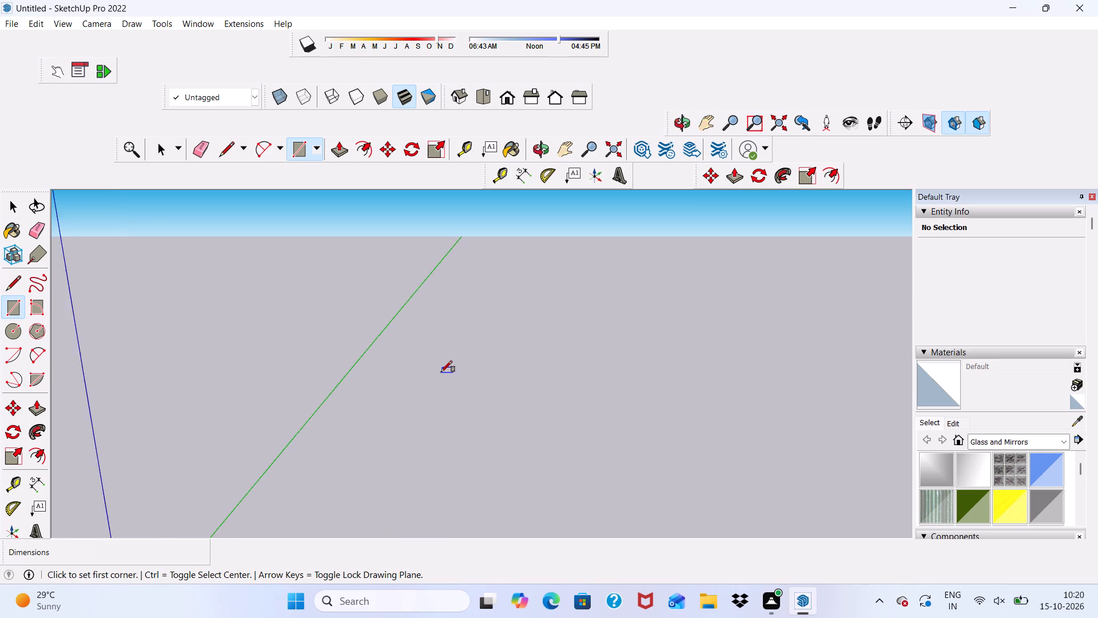
scroll(441, 372, up, 2)
scroll(440, 371, down, 5)
scroll(389, 374, down, 3)
middle_drag(380, 411, 435, 377)
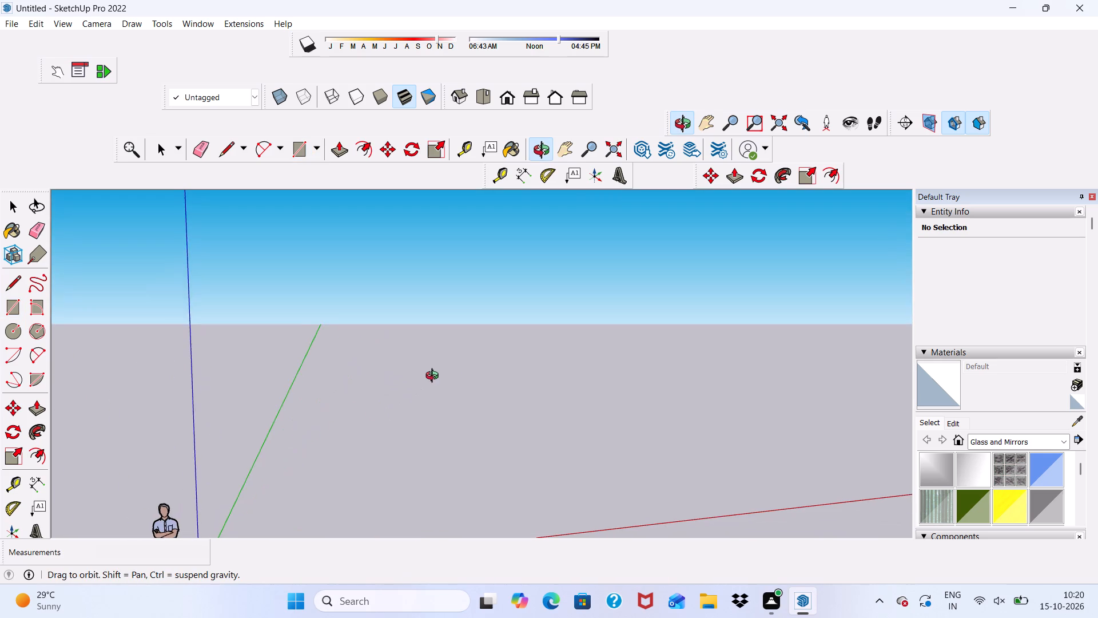
middle_drag(435, 377, 441, 401)
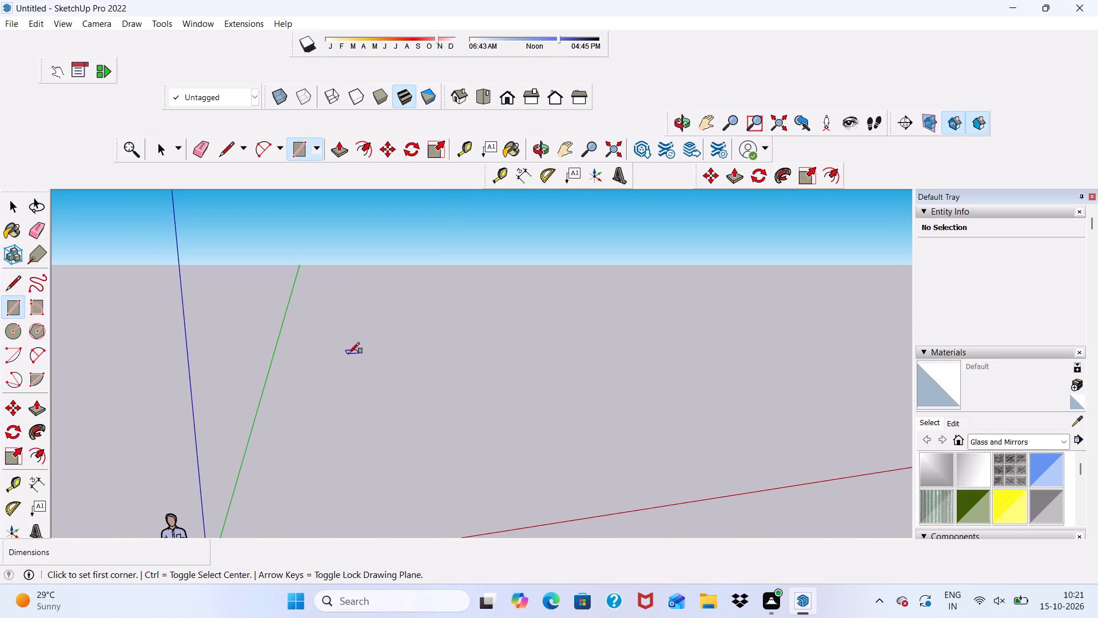
click(348, 354)
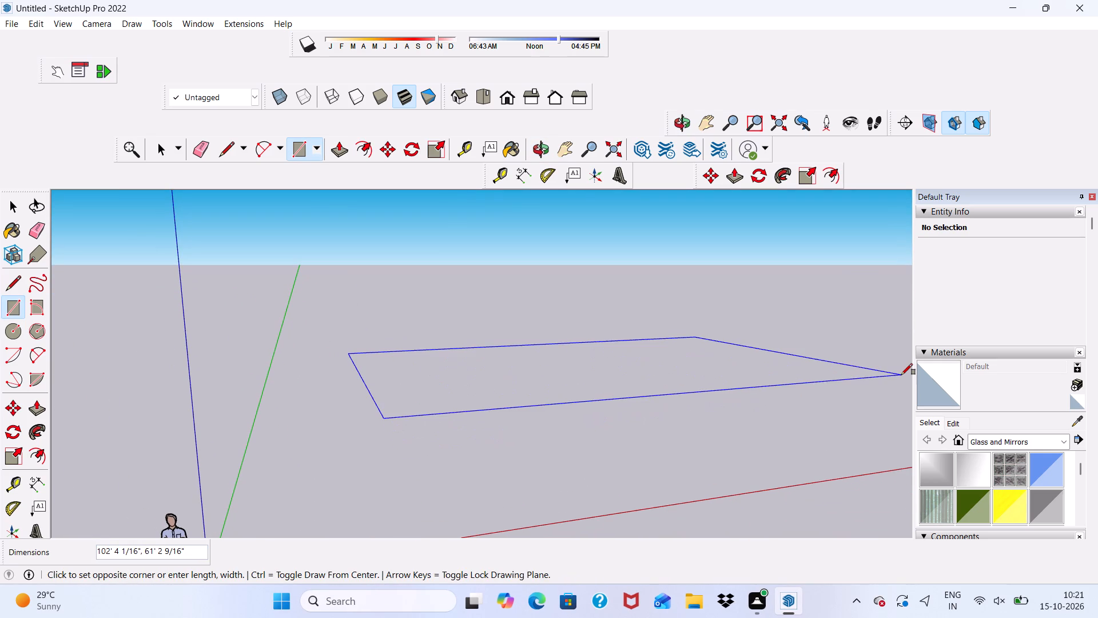
text(40',40)
key(apostrophe)
key(Return)
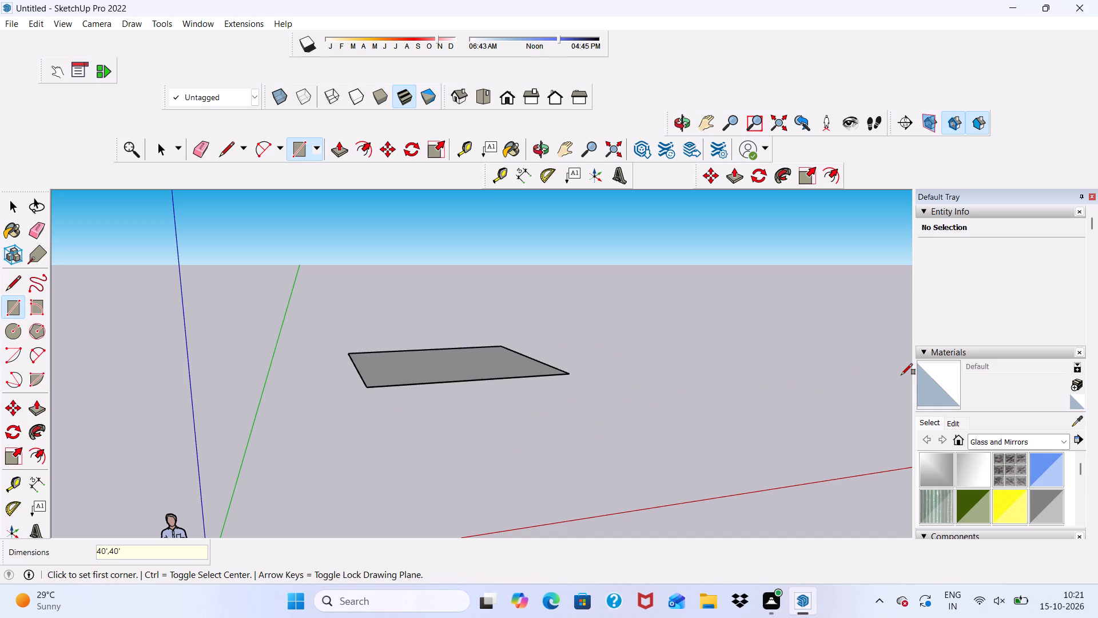
key(space)
Offset the square face's outline inward by 9" to form a wall-thickness border.
scroll(464, 305, up, 2)
scroll(343, 314, down, 4)
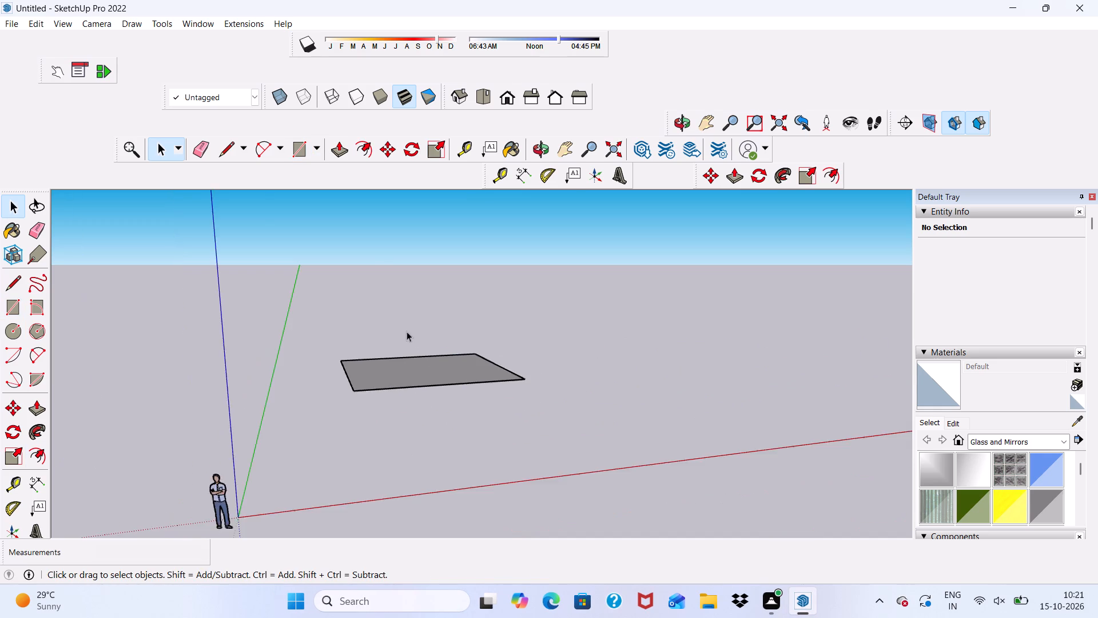
scroll(407, 331, down, 2)
middle_drag(429, 422, 330, 600)
scroll(484, 226, up, 14)
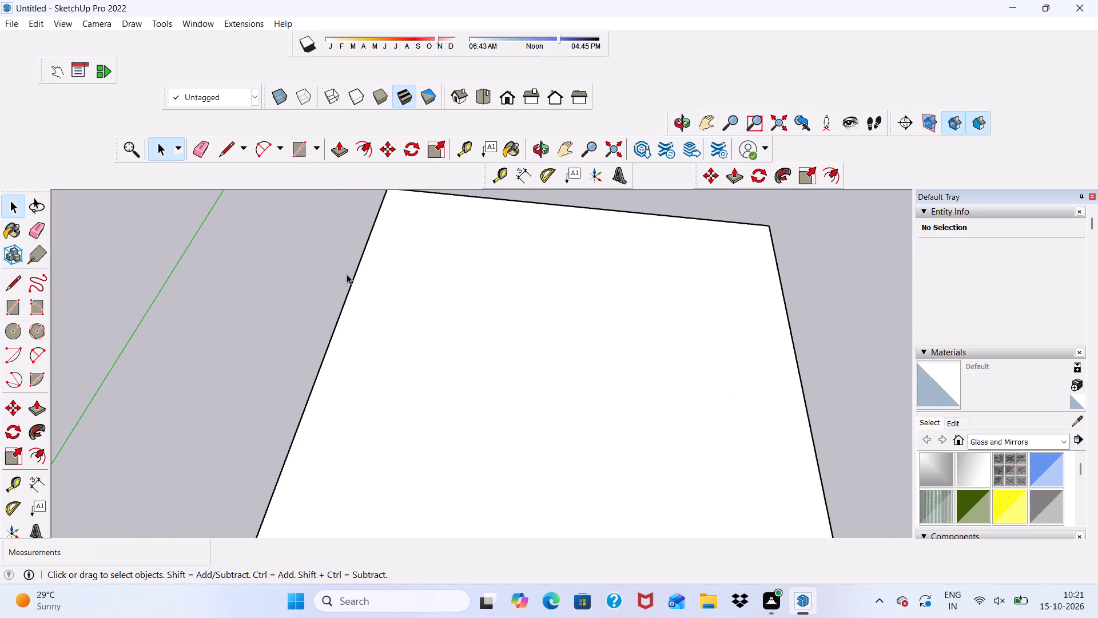
middle_drag(355, 217, 377, 114)
scroll(441, 199, up, 1)
scroll(419, 229, down, 11)
scroll(321, 320, up, 5)
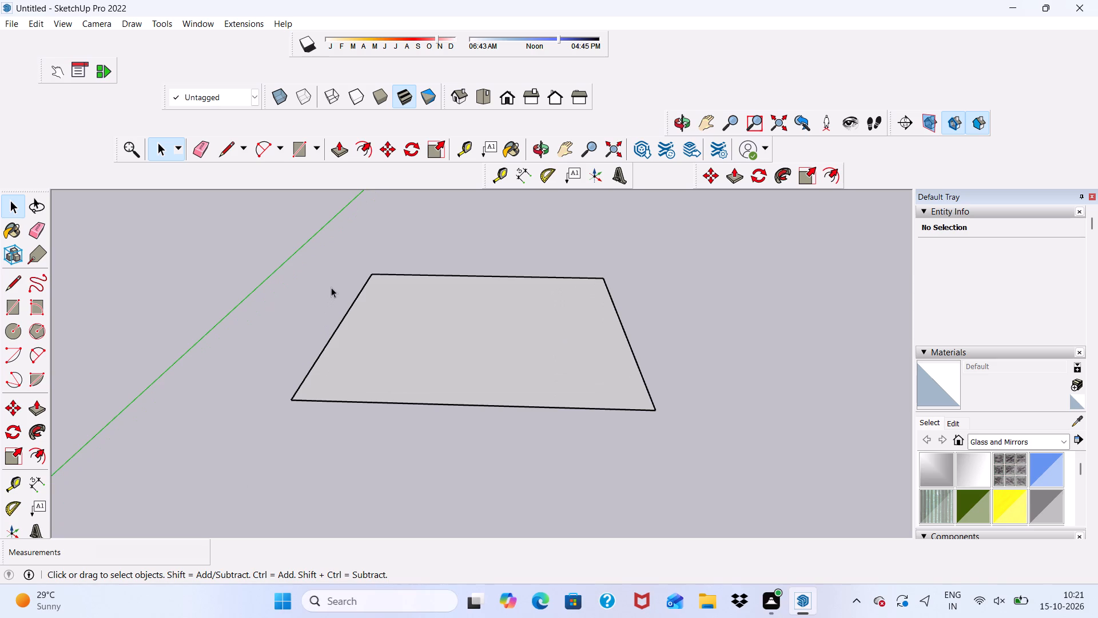
scroll(291, 306, up, 4)
scroll(234, 329, down, 5)
scroll(366, 394, down, 4)
middle_drag(368, 402, 336, 422)
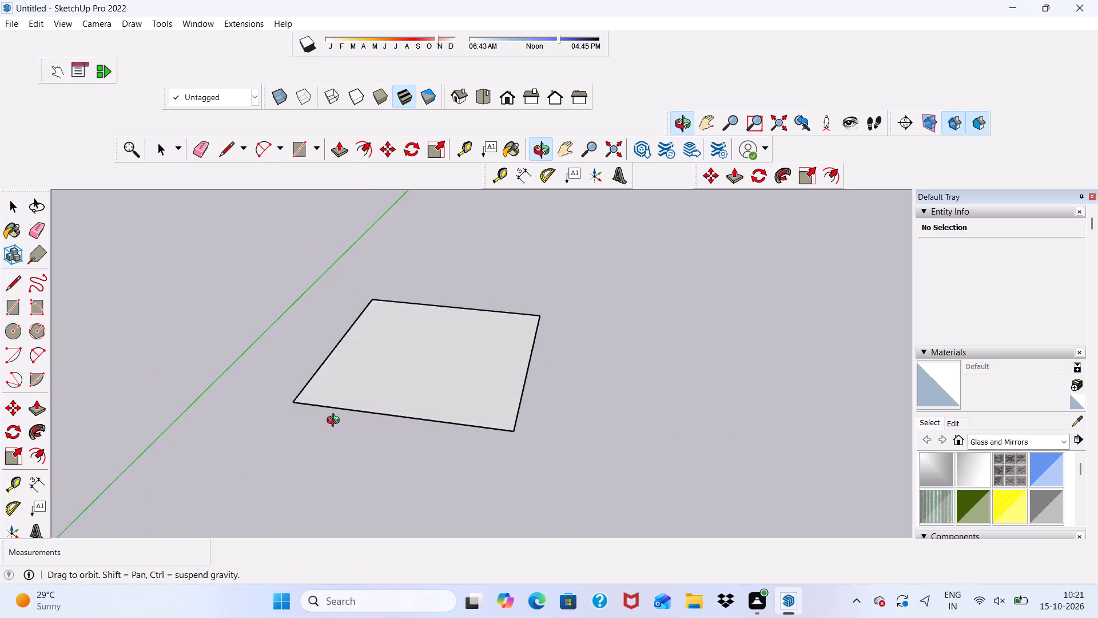
middle_drag(336, 422, 348, 459)
scroll(356, 392, down, 4)
click(363, 141)
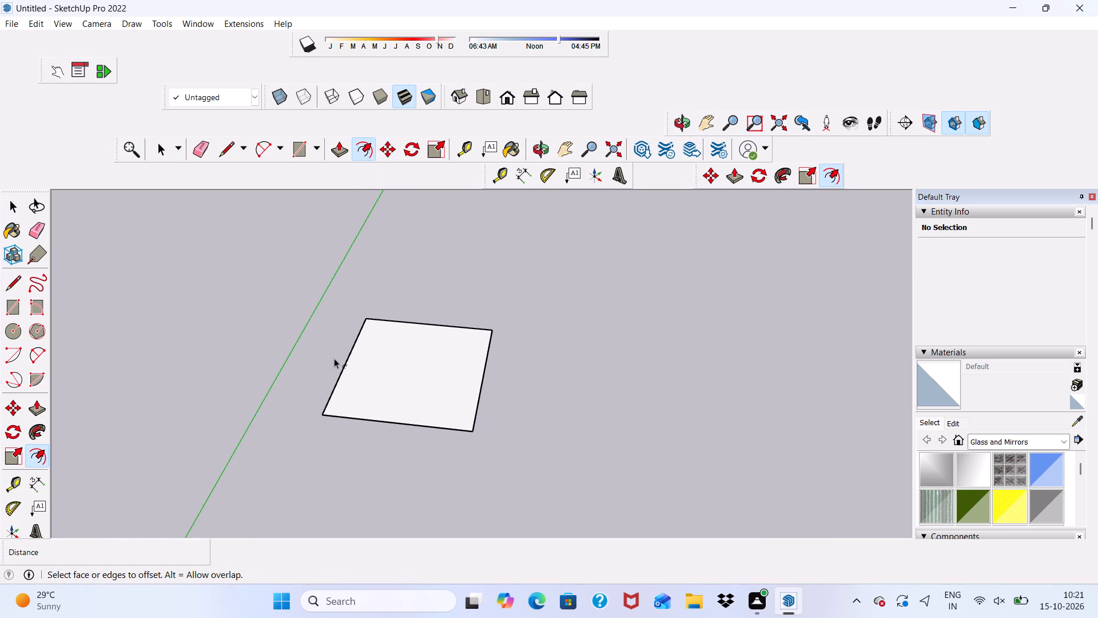
click(366, 366)
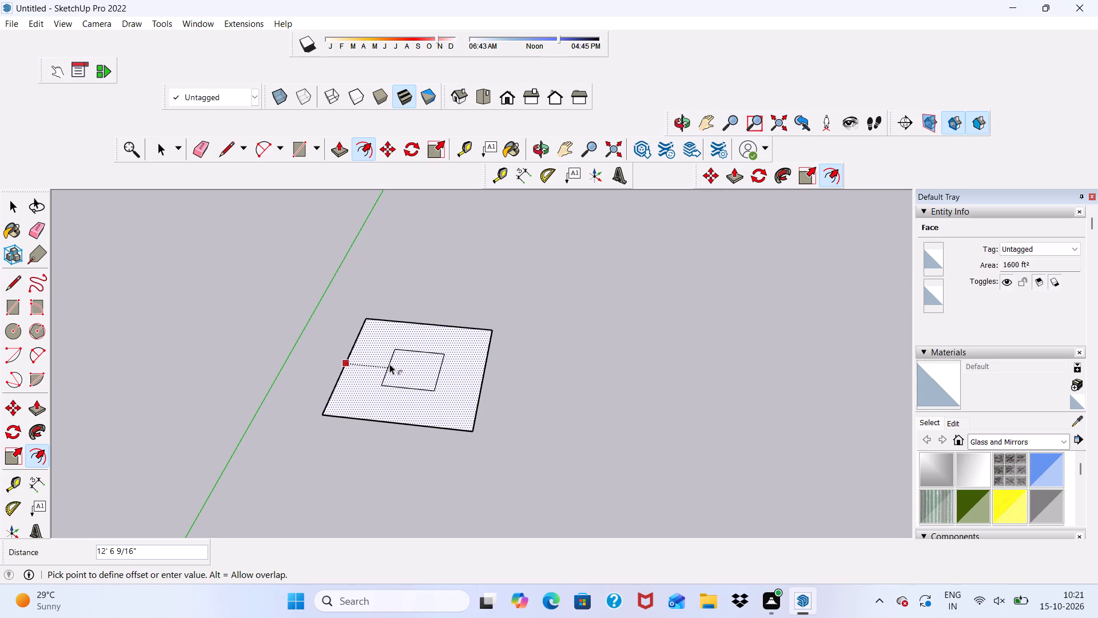
key(9)
key(shift+quotedbl)
key(Return)
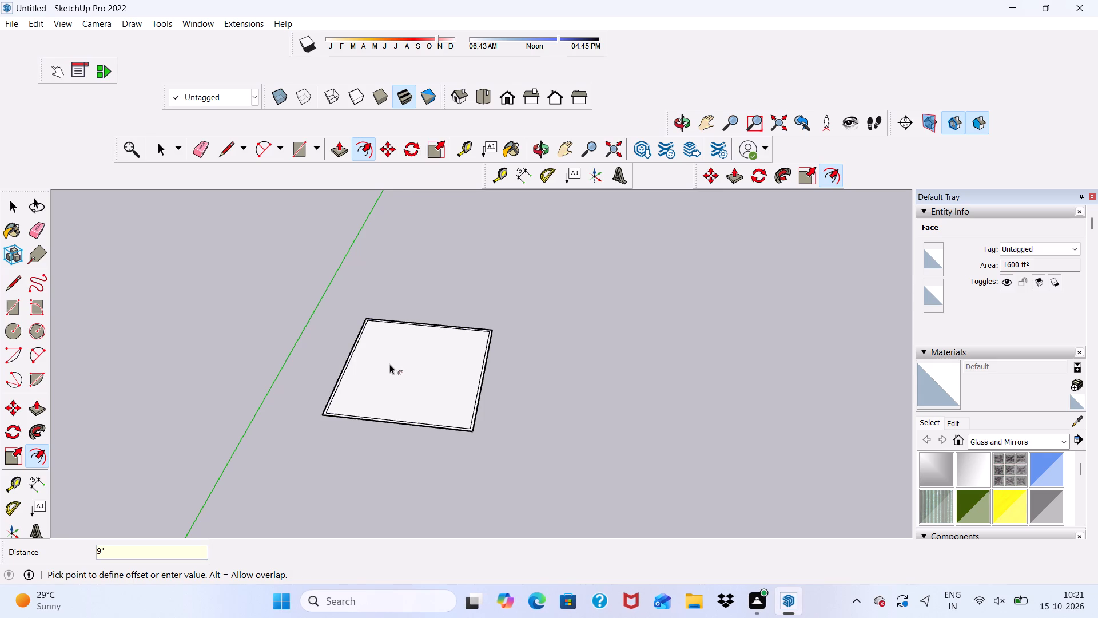
scroll(407, 365, up, 4)
key(space)
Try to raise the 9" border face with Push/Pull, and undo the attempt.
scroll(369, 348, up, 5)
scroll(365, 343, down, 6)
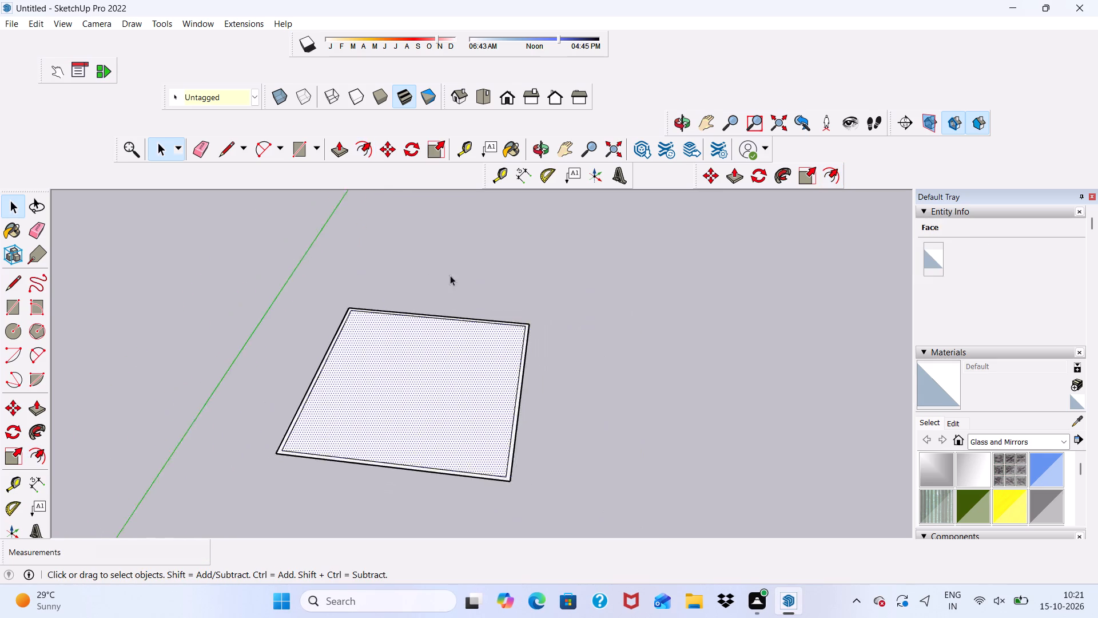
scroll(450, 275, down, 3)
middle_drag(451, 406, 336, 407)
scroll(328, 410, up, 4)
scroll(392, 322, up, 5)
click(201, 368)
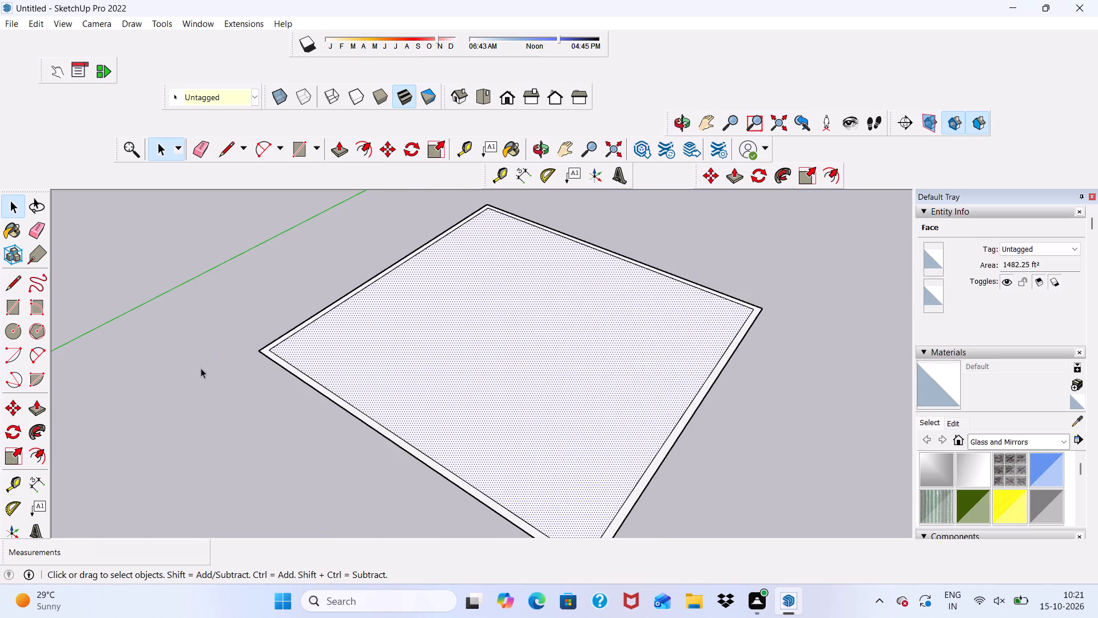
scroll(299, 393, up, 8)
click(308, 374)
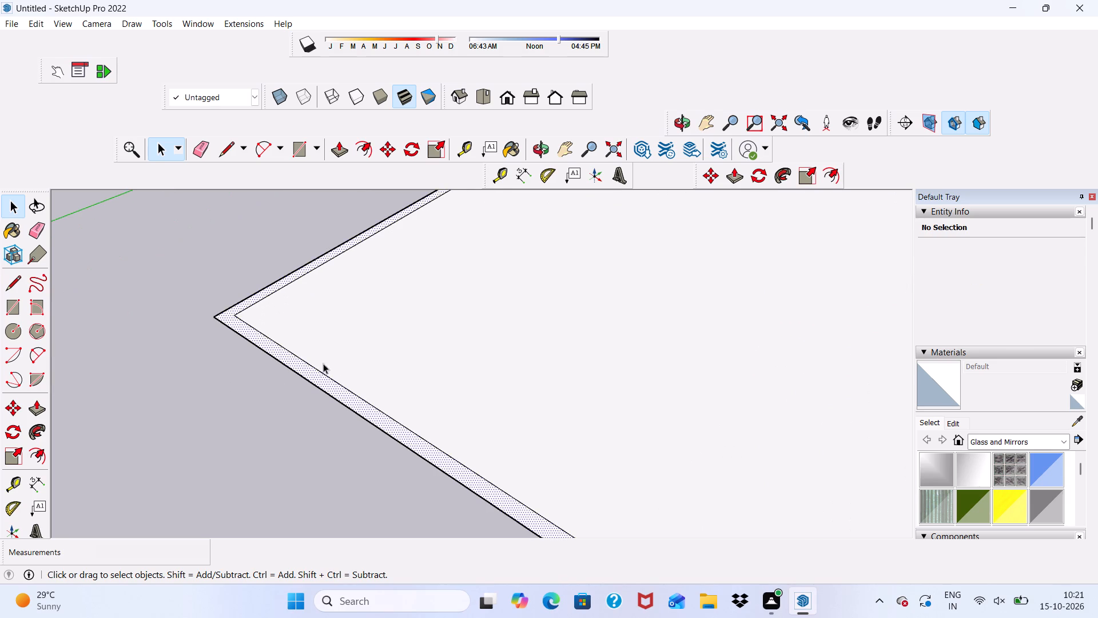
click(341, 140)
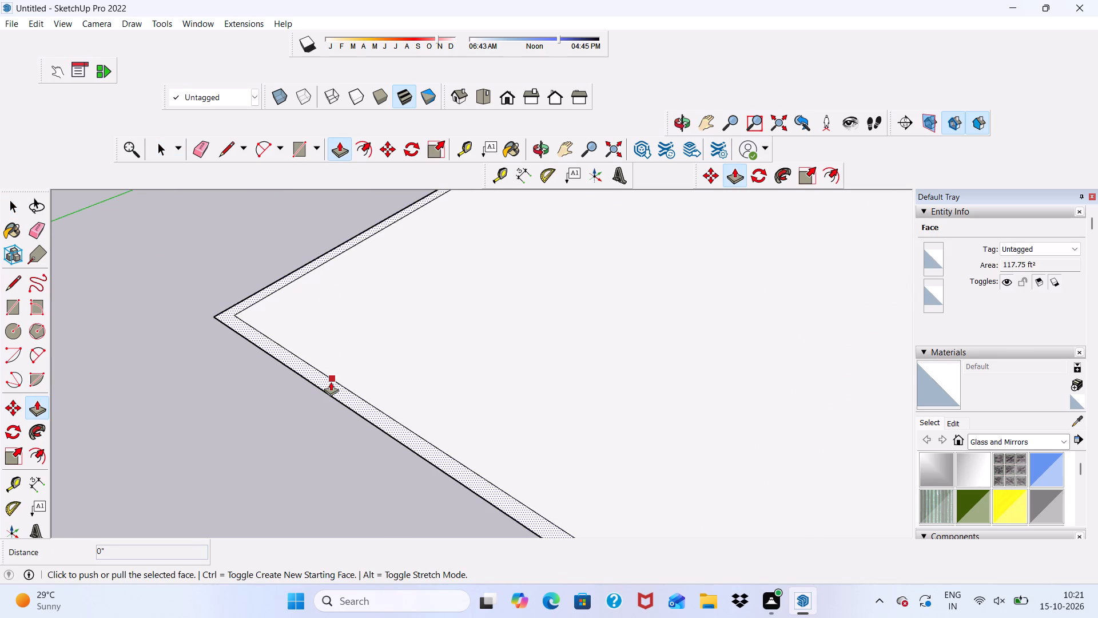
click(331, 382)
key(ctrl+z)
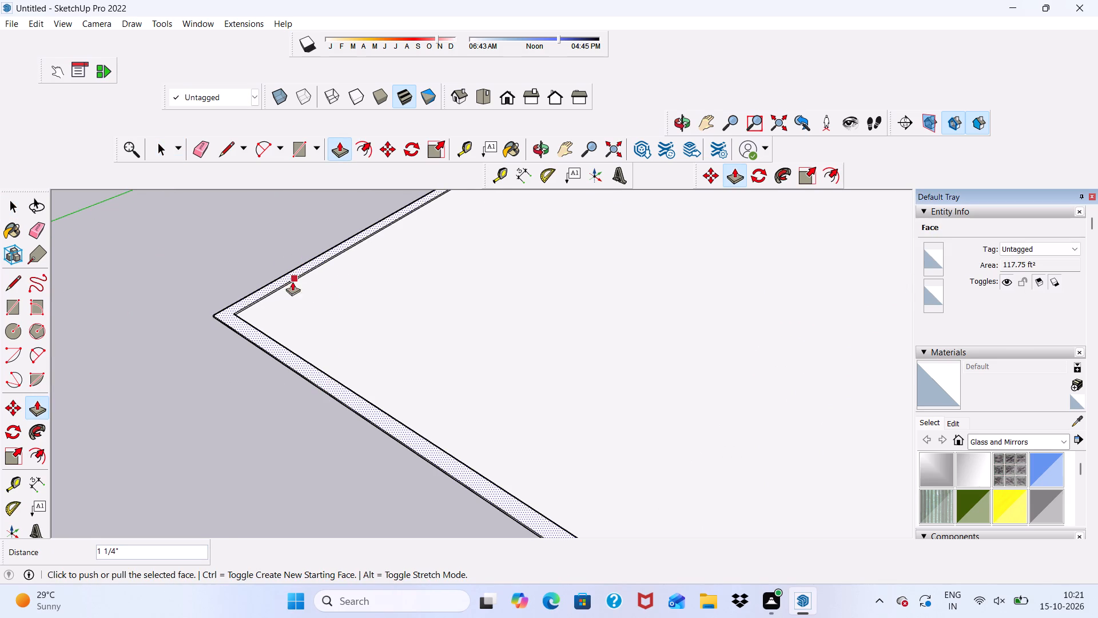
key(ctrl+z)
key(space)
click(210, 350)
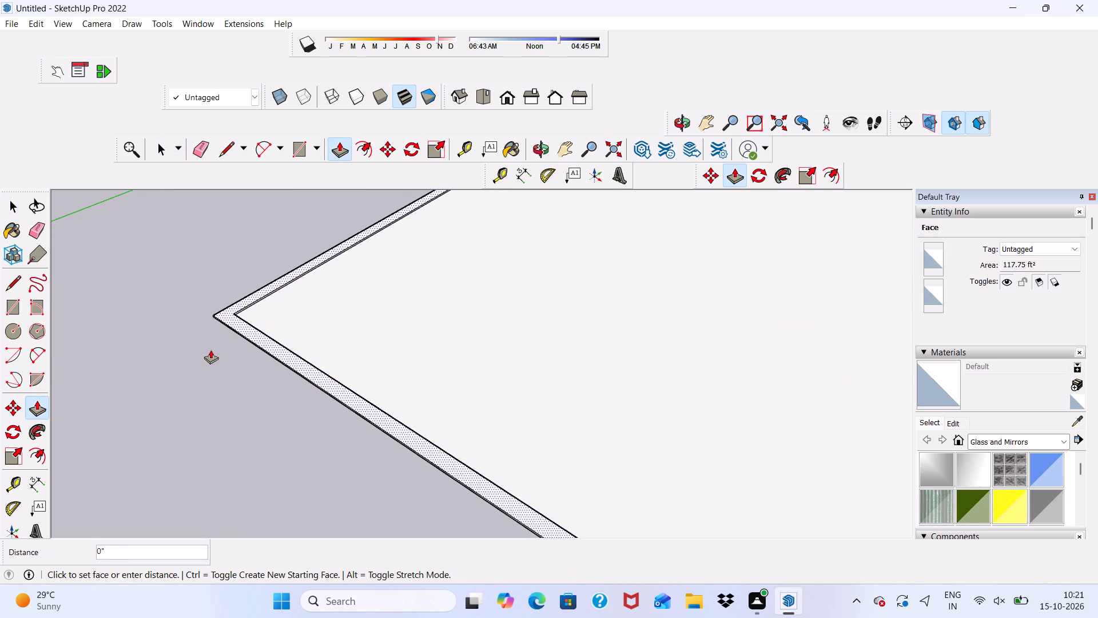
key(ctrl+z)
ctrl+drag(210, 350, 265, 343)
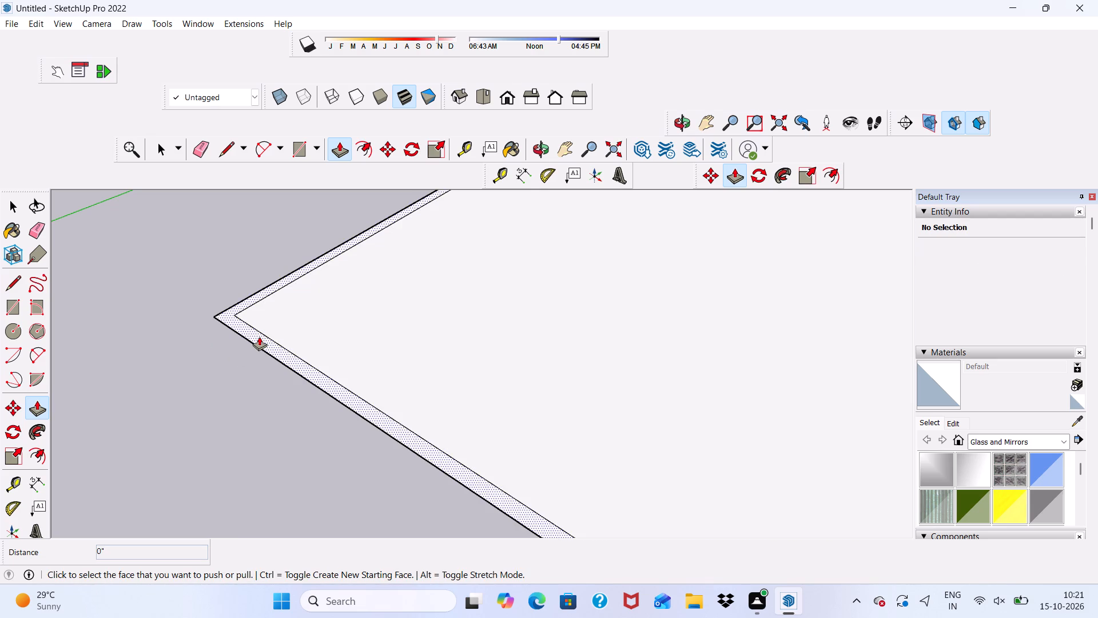
Push/Pull the 9" border face up 10' to form the perimeter walls.
click(259, 336)
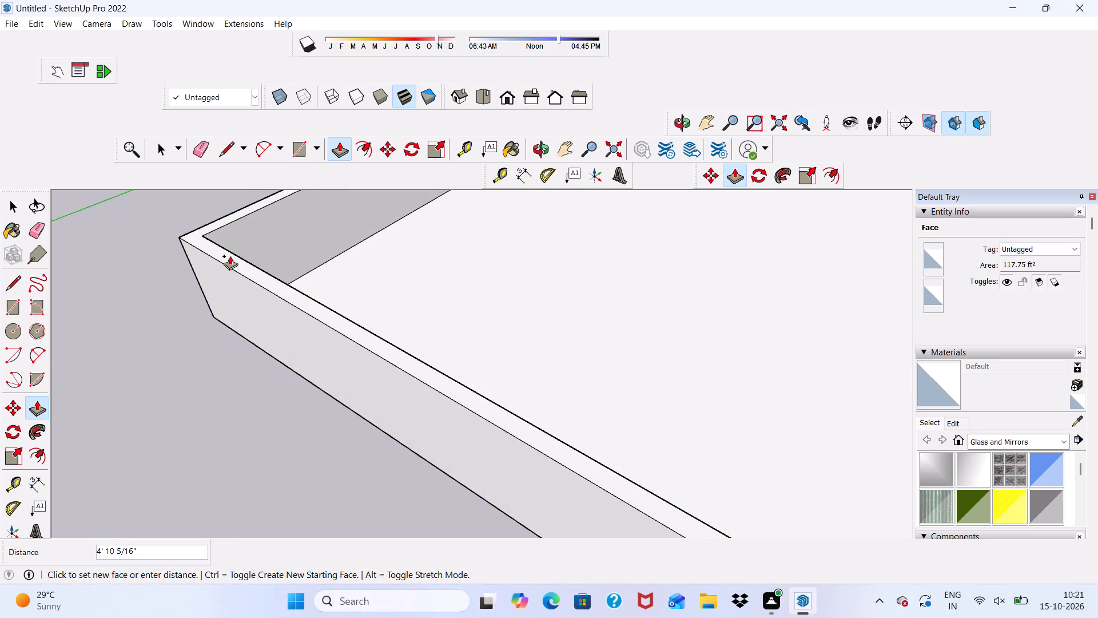
text(10')
key(Return)
key(space)
Examine the perimeter walls from the front and from above at an angle.
scroll(205, 302, down, 2)
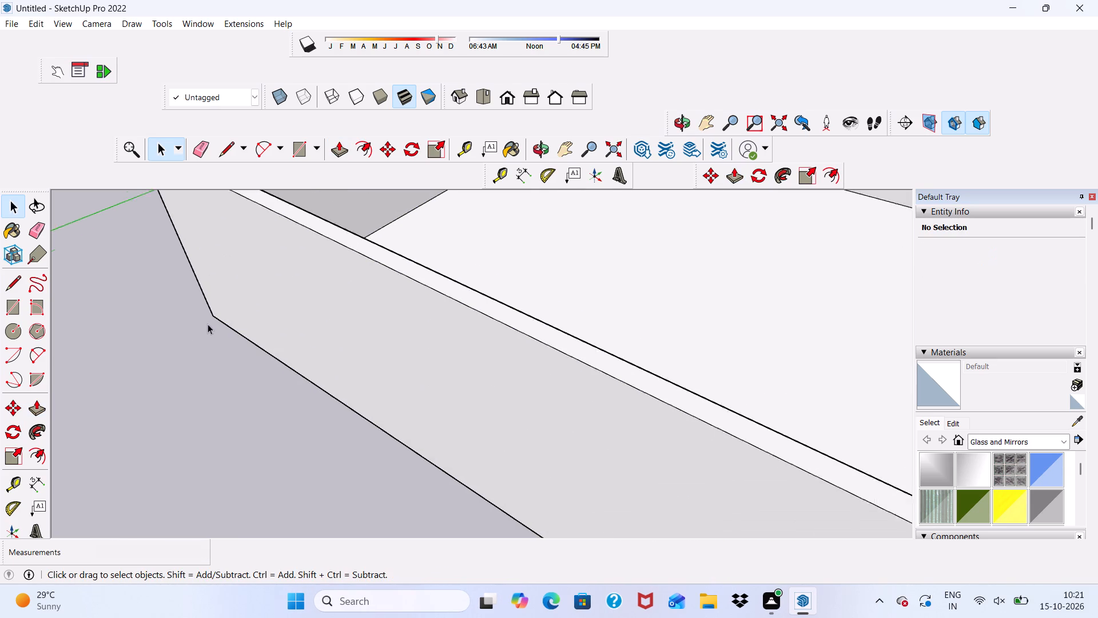
scroll(208, 324, down, 10)
middle_drag(318, 346, 483, 193)
scroll(514, 206, up, 1)
scroll(427, 283, down, 12)
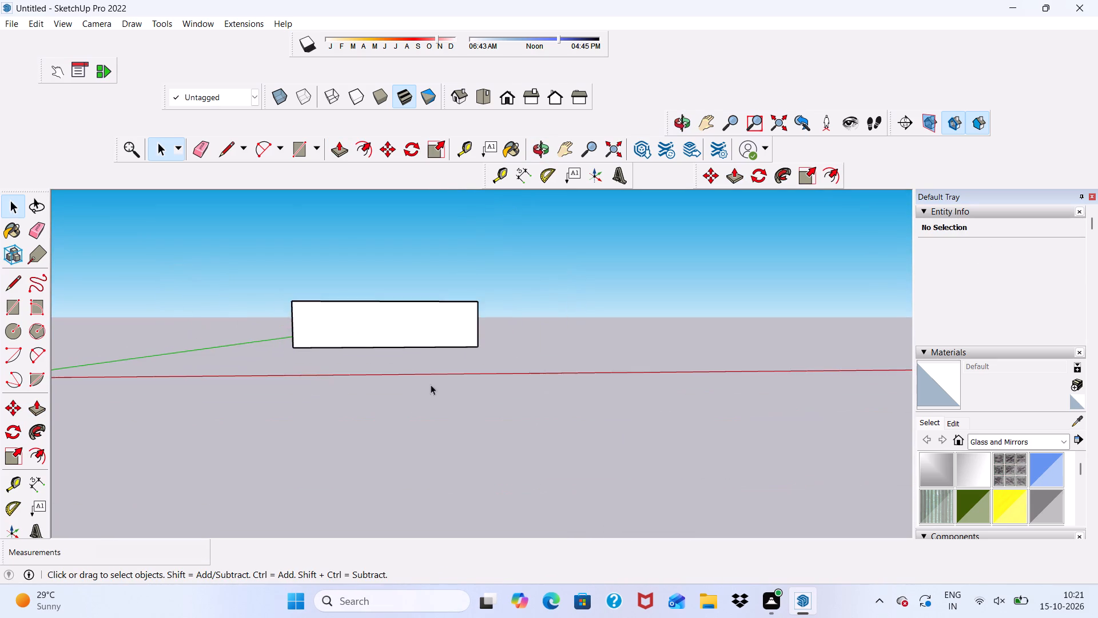
scroll(379, 266, up, 7)
scroll(380, 294, down, 4)
middle_drag(382, 350, 287, 390)
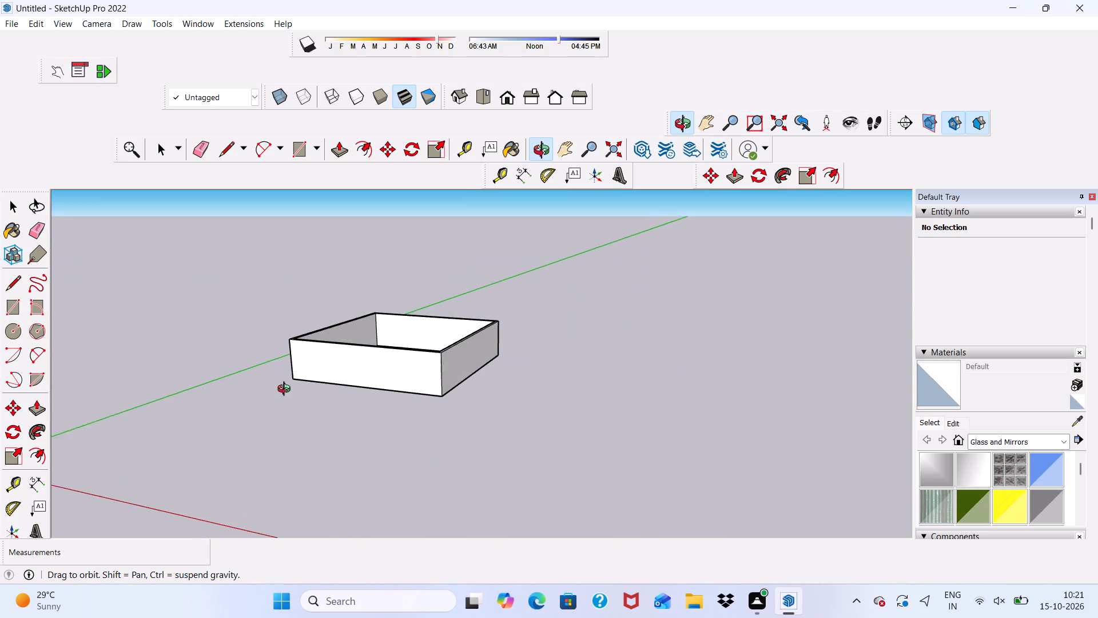
Undo the 10' wall extrusion, the 9" offset border and the square footprint.
middle_drag(287, 390, 286, 392)
key(ctrl+z)
key(ctrl+z)
key(ctrl+z)
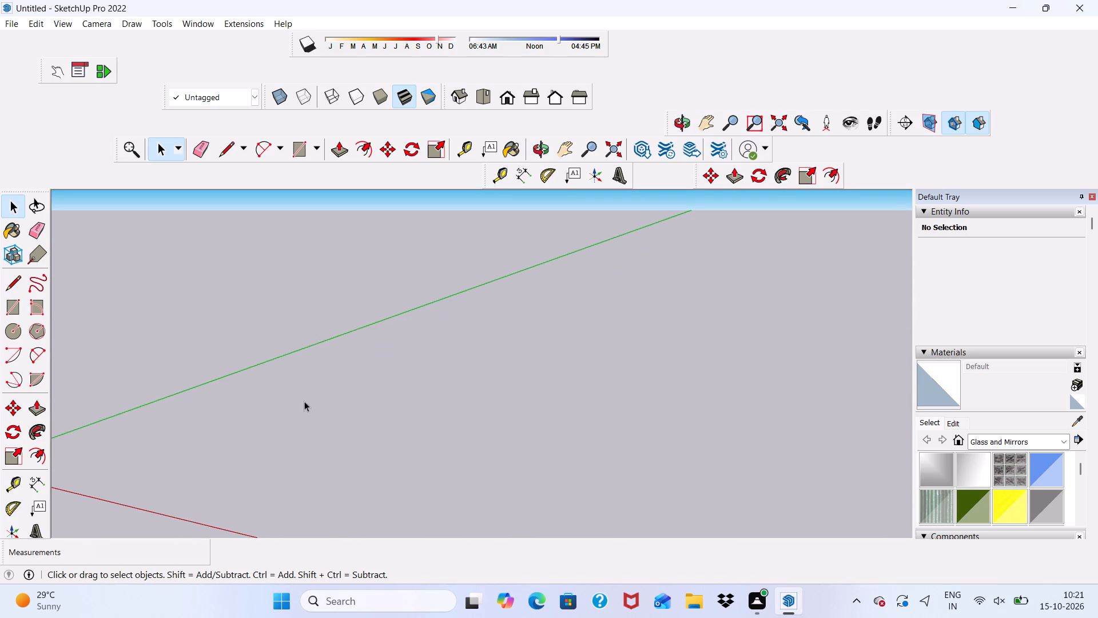
Draw a 40' by 40' rectangle on the ground plane beside the origin as a new building footprint.
scroll(311, 395, down, 5)
scroll(74, 457, up, 16)
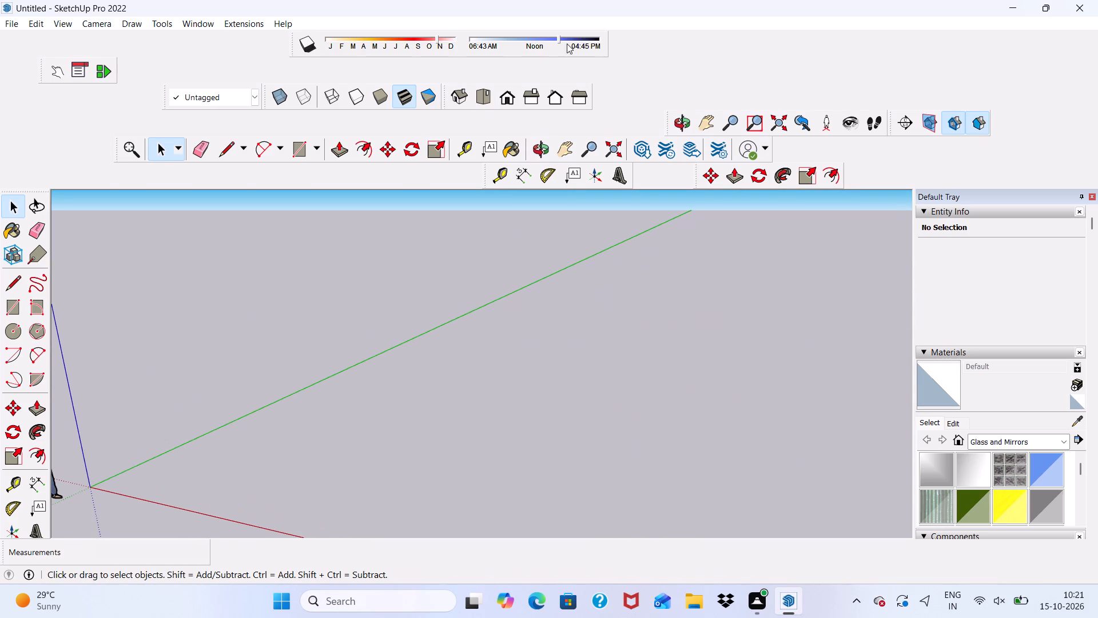
click(500, 93)
scroll(520, 306, up, 10)
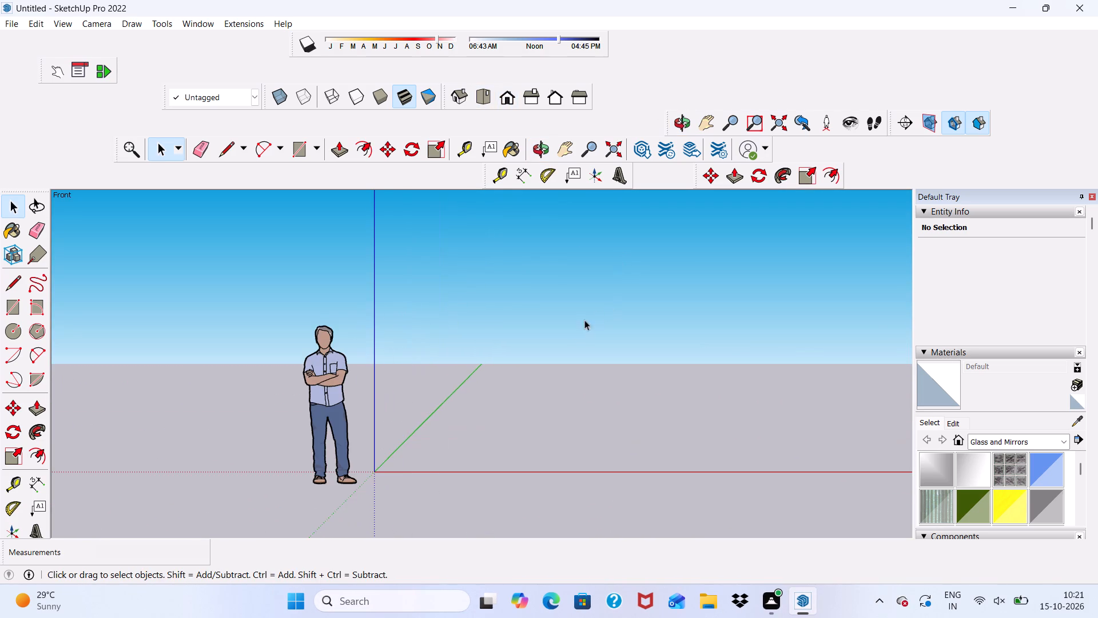
middle_drag(568, 335, 655, 368)
scroll(635, 297, up, 5)
middle_drag(520, 335, 580, 323)
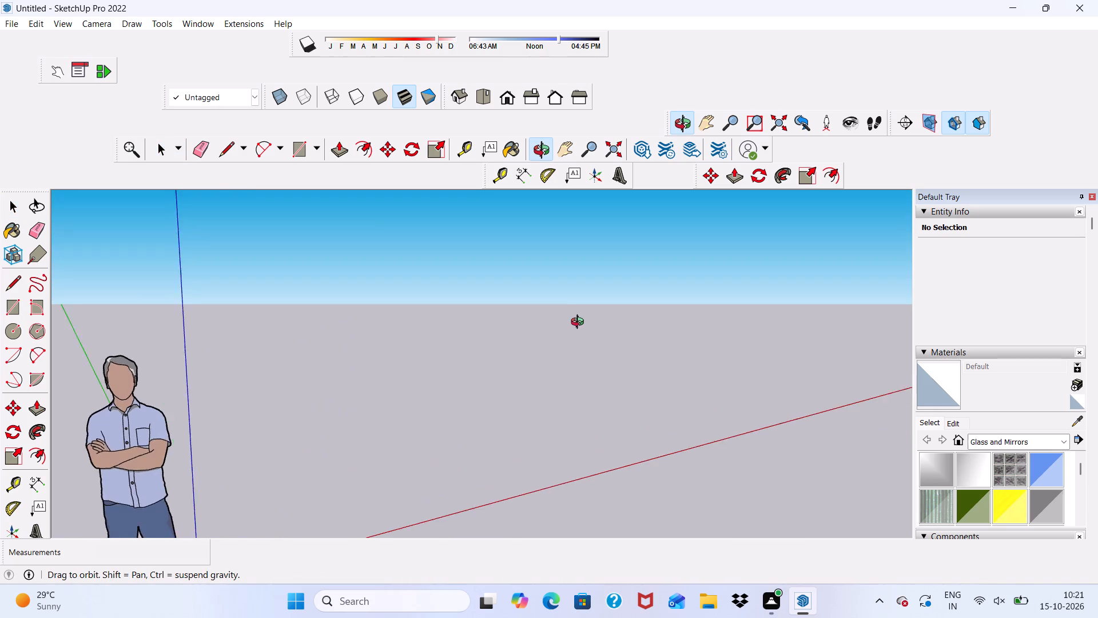
middle_drag(580, 323, 546, 332)
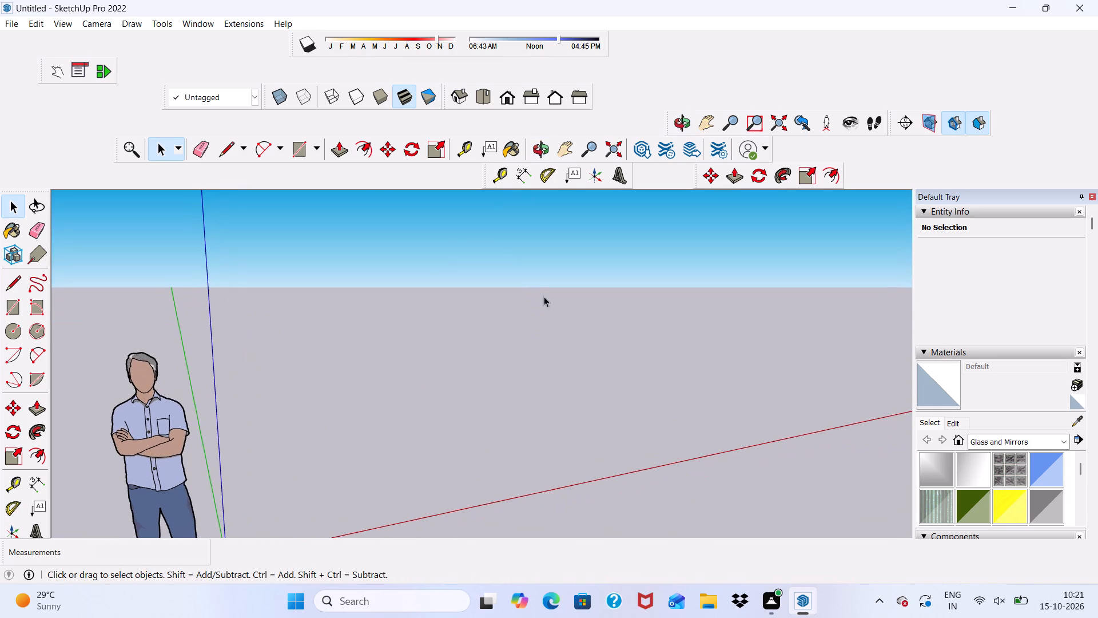
scroll(293, 146, up, 1)
scroll(298, 142, down, 1)
click(298, 142)
scroll(377, 272, up, 3)
middle_drag(393, 308, 377, 342)
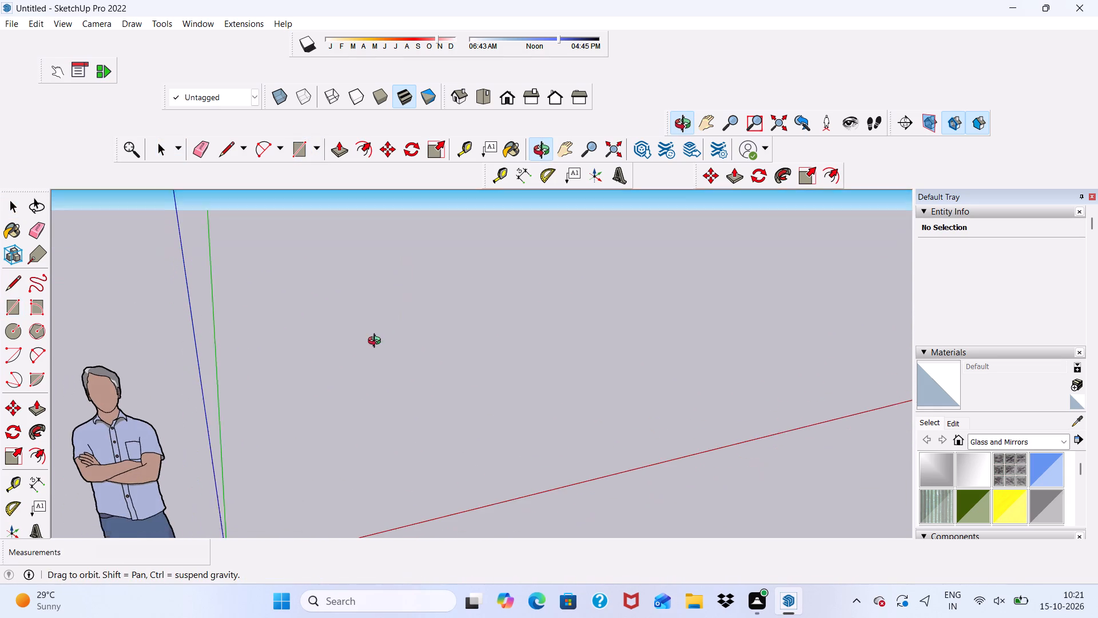
middle_drag(377, 342, 373, 346)
drag(389, 276, 399, 276)
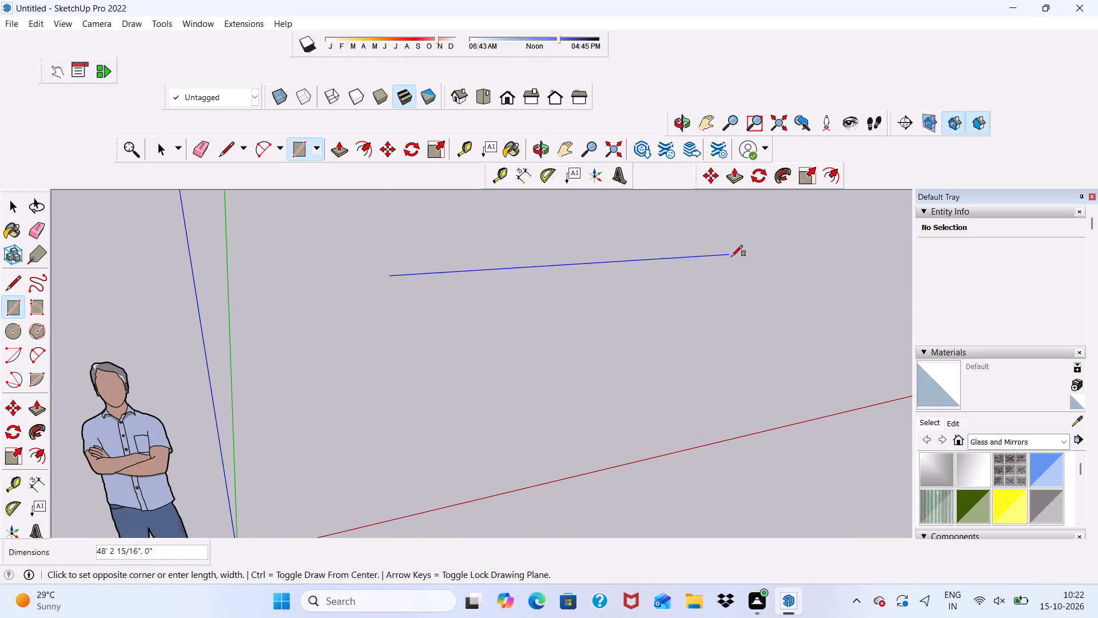
text(40',40')
key(Return)
key(space)
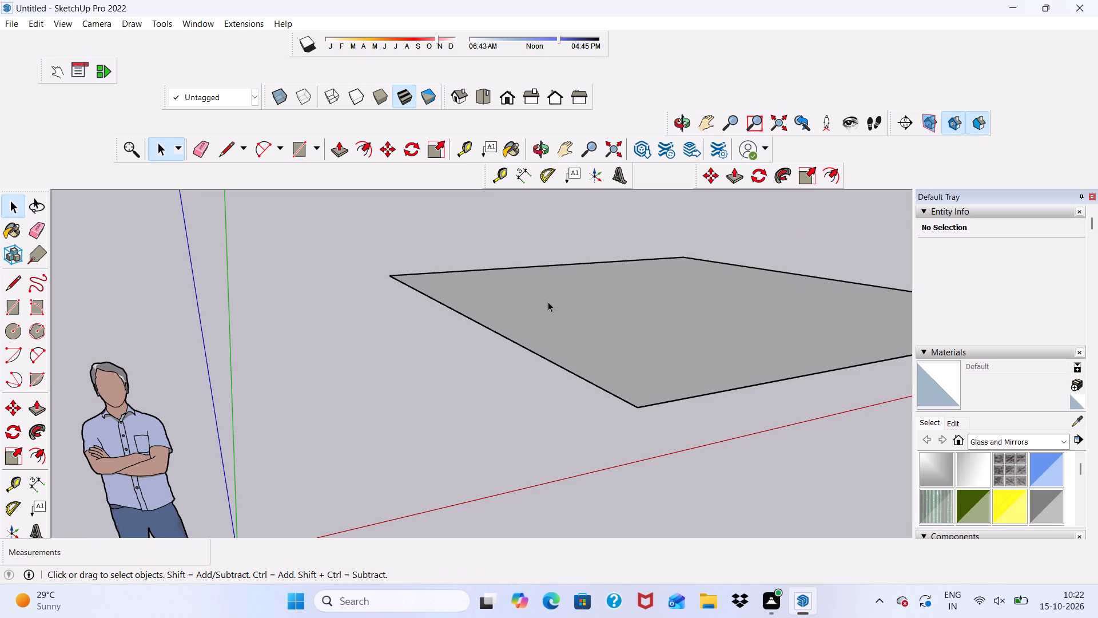
Offset the outline of the 40' square face inward by 9" to mark the perimeter wall thickness.
scroll(232, 288, down, 9)
middle_drag(481, 330, 389, 374)
scroll(331, 267, up, 2)
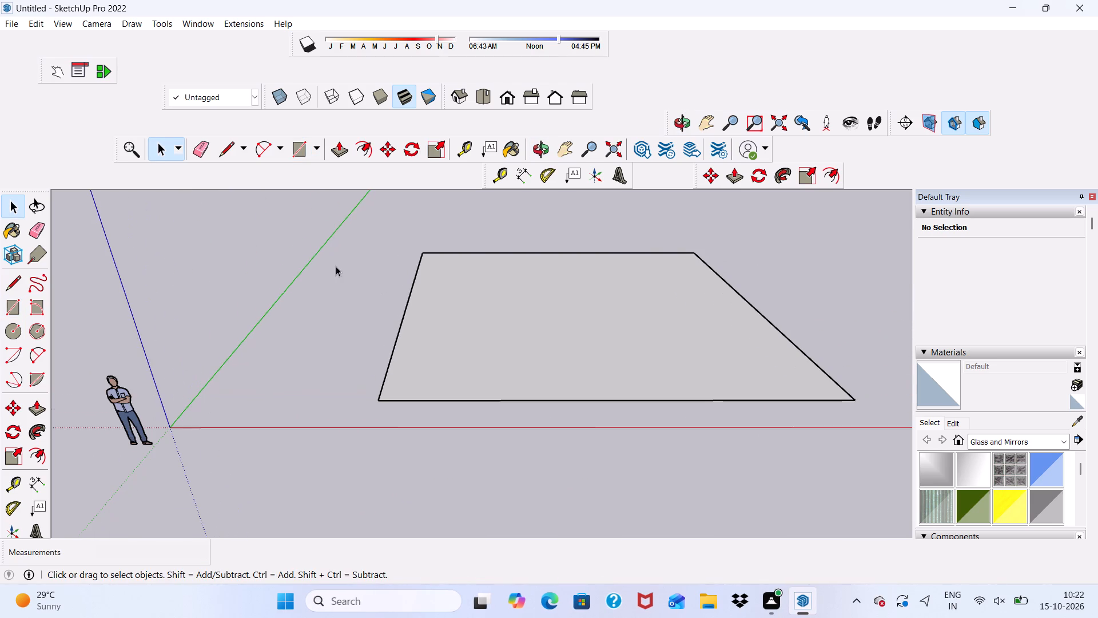
click(364, 146)
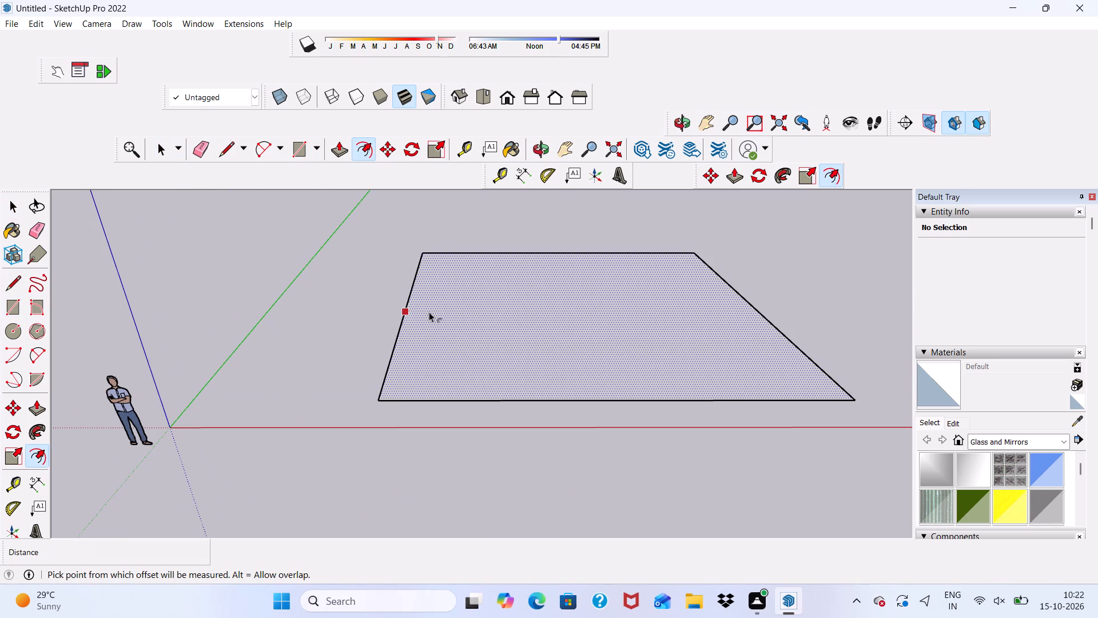
click(429, 312)
key(6)
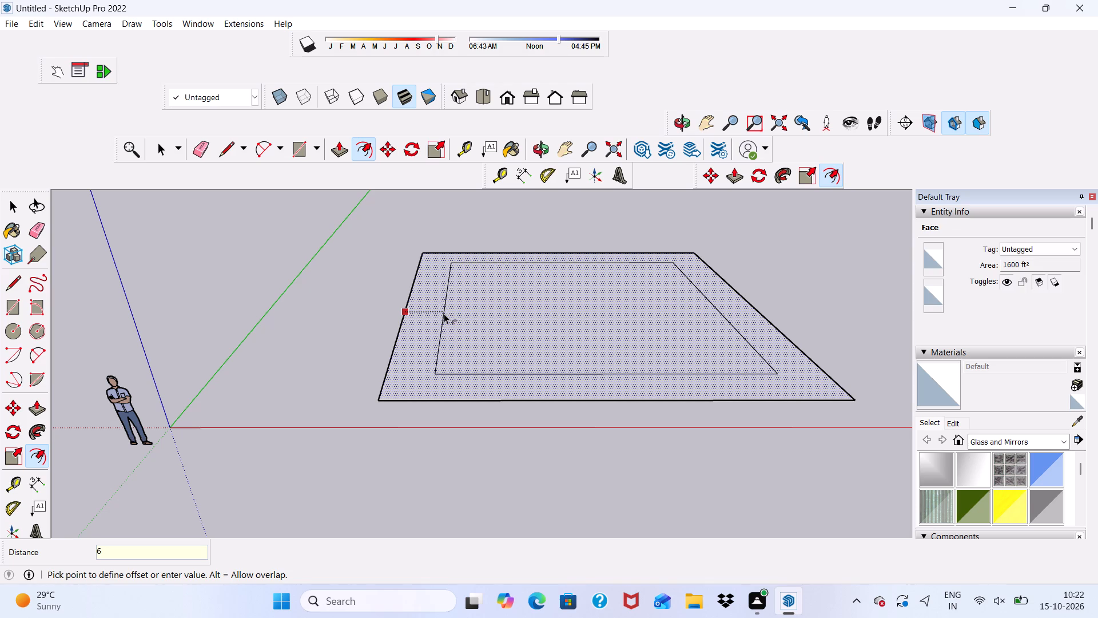
key(BackSpace)
text(9")
key(Return)
key(space)
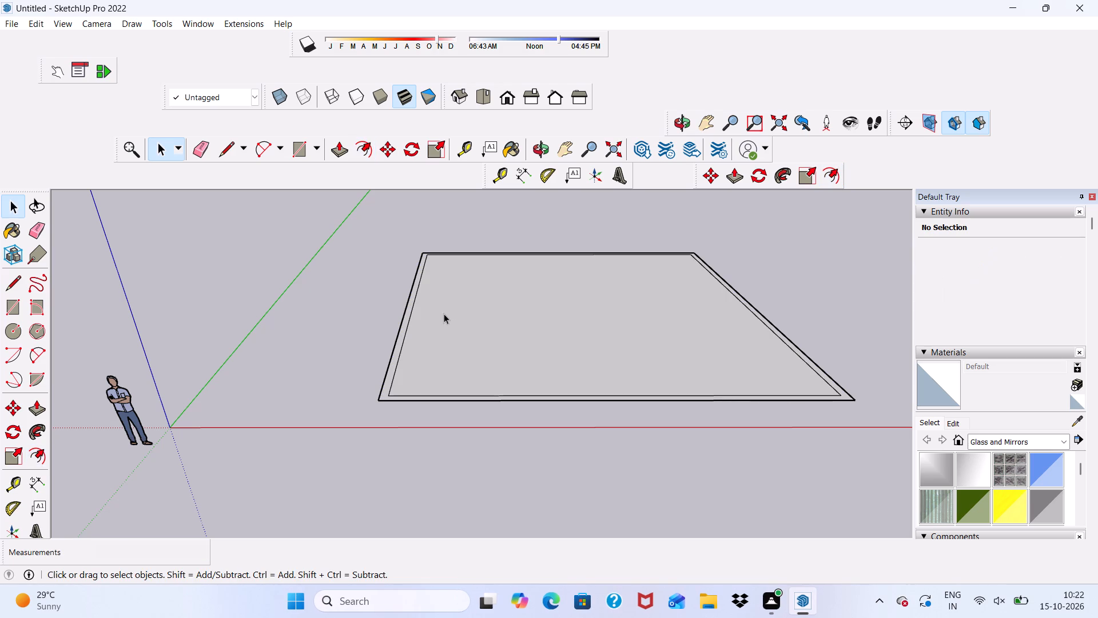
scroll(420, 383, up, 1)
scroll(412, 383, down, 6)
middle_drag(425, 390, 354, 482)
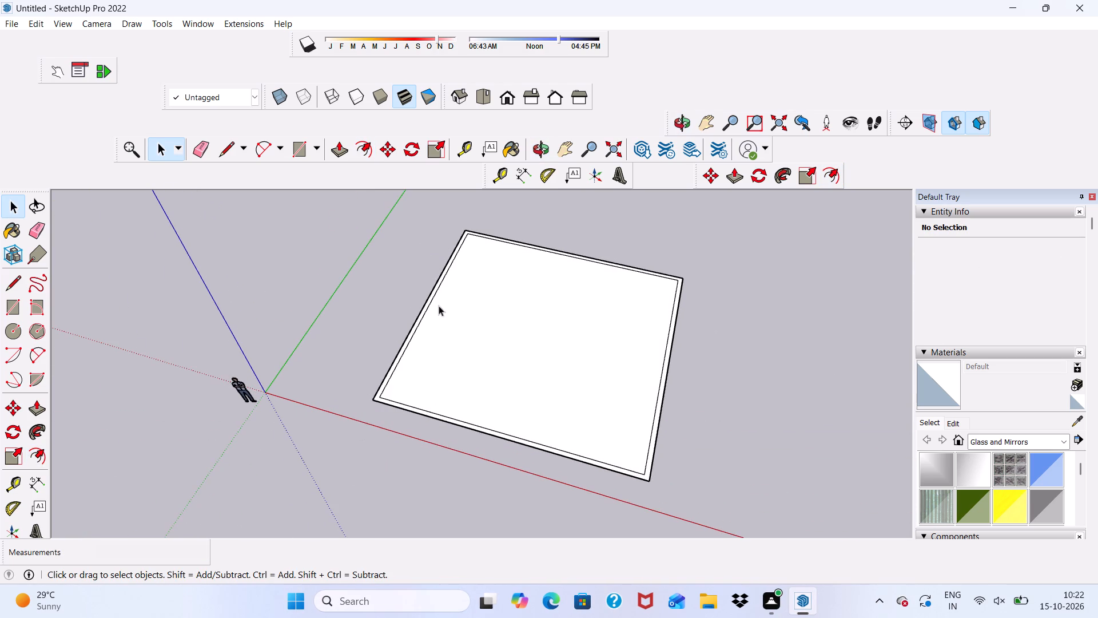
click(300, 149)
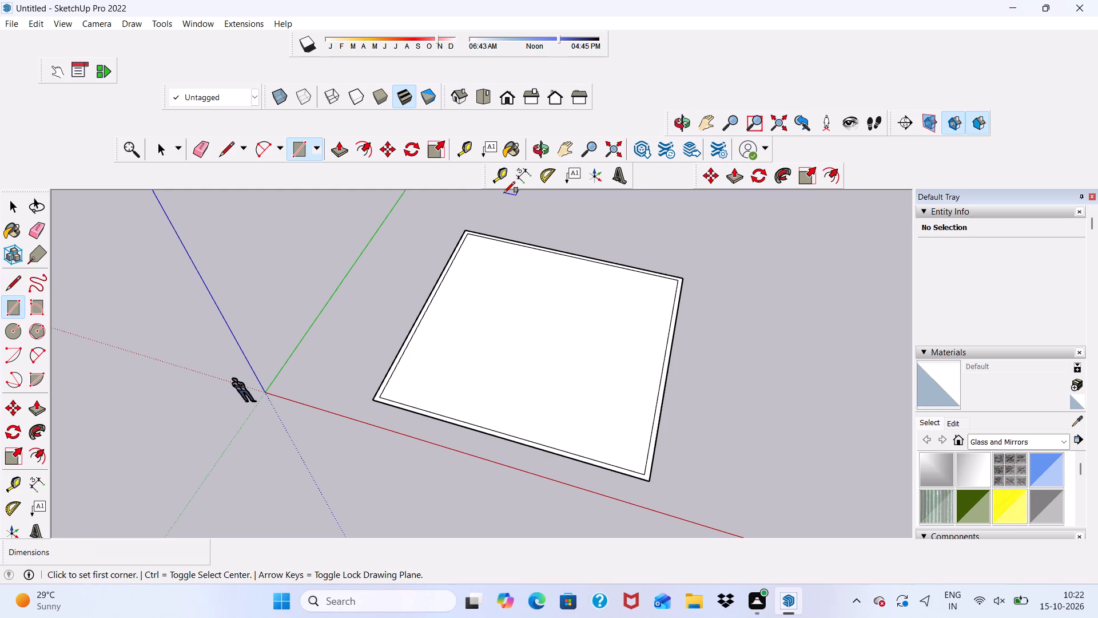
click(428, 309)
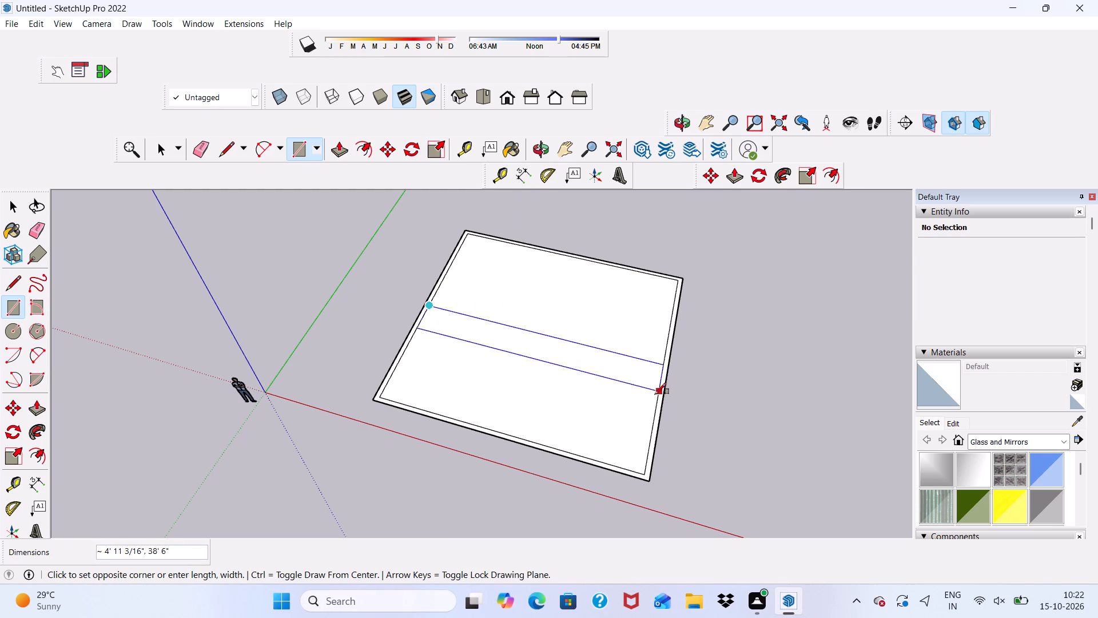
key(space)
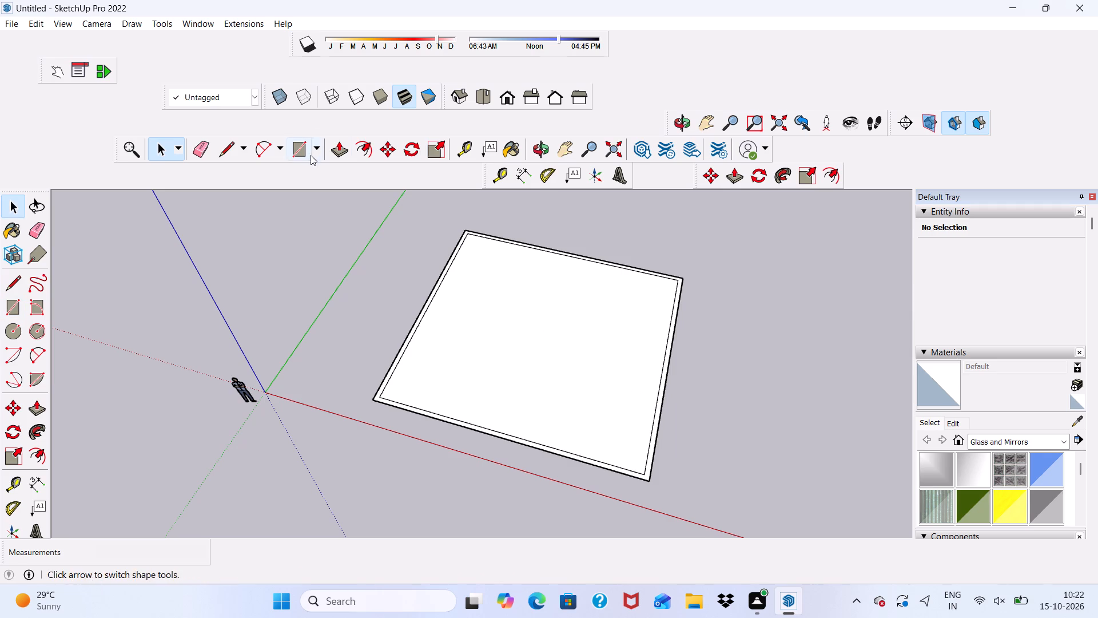
Place a Tape Measure guide about 14' inside the inner wall edge nearest the red axis, parallel to that edge.
click(468, 148)
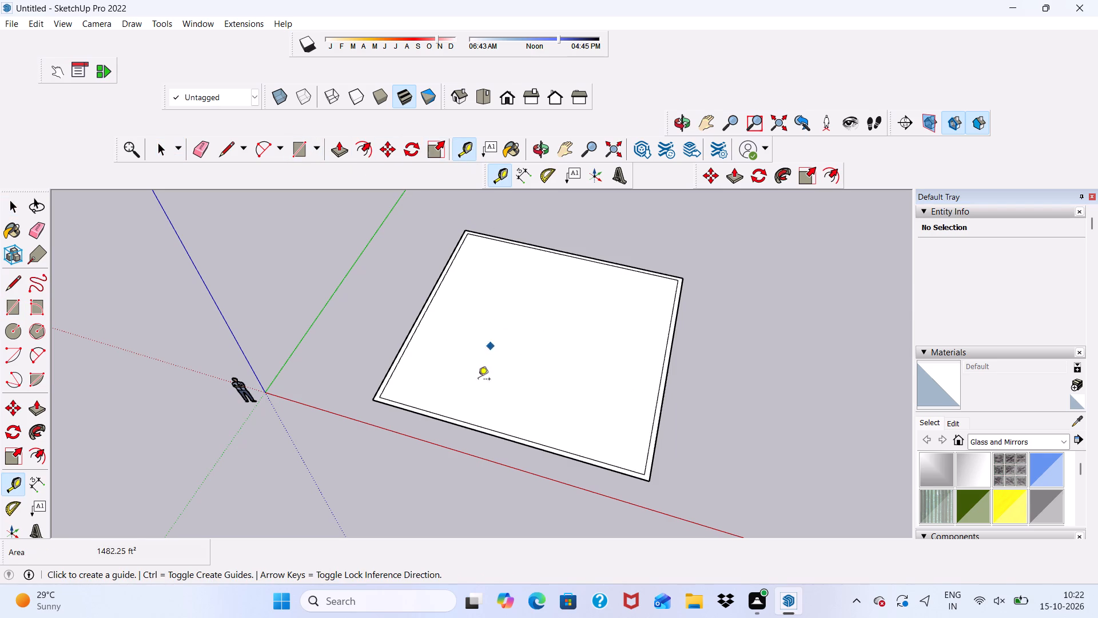
scroll(484, 403, up, 8)
click(465, 437)
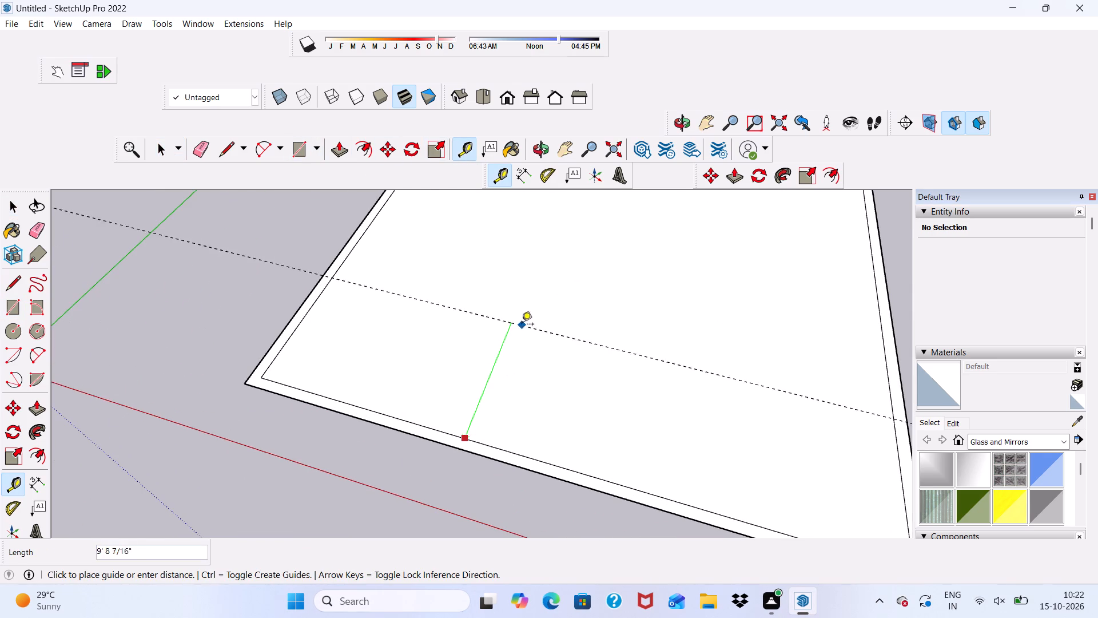
click(520, 278)
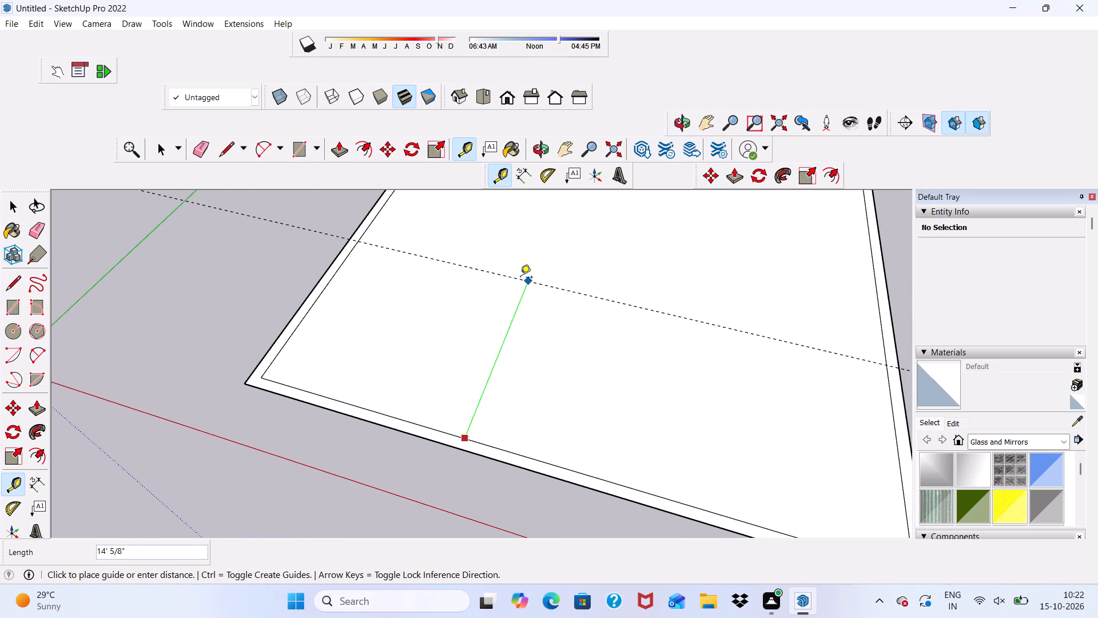
Place a second parallel guide 6" beyond the first, away from the red axis, to mark the partition thickness.
click(527, 280)
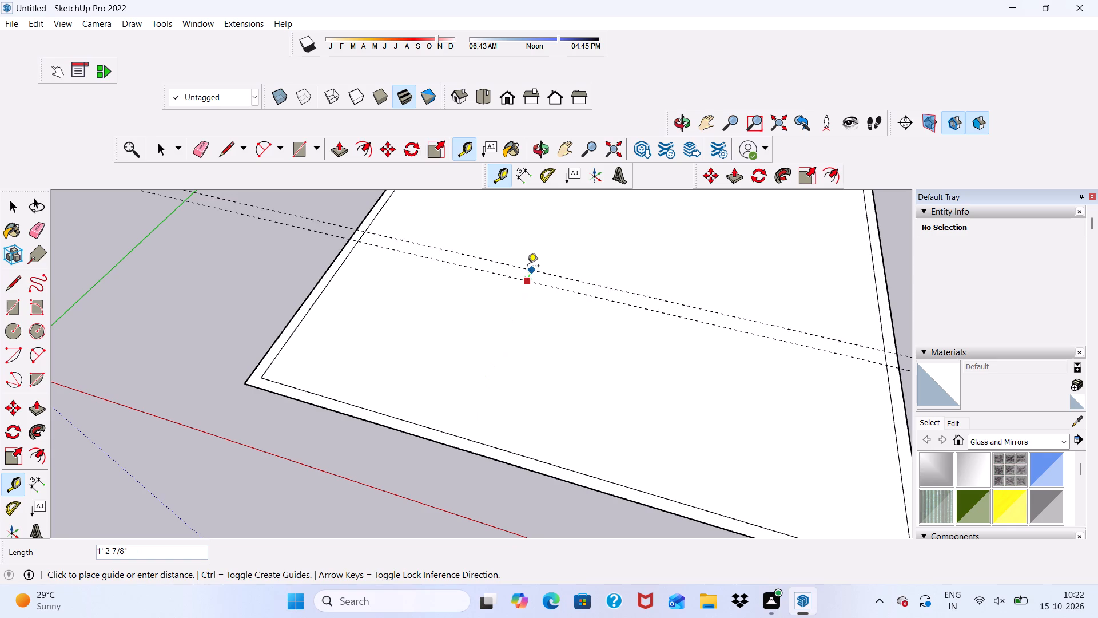
key(6)
key(shift+quotedbl)
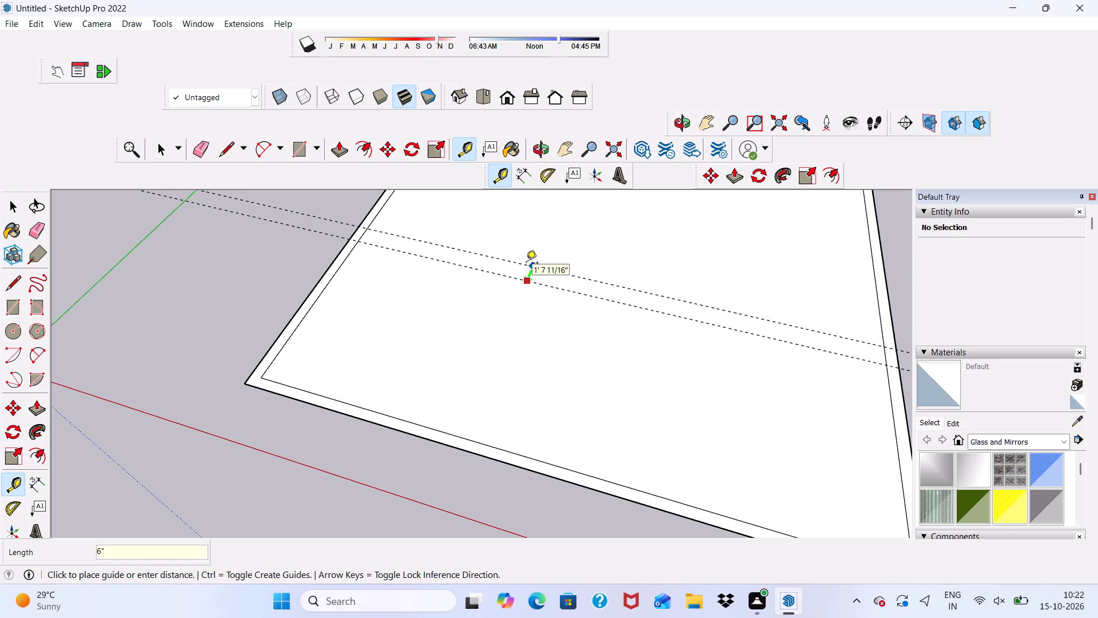
key(Return)
key(space)
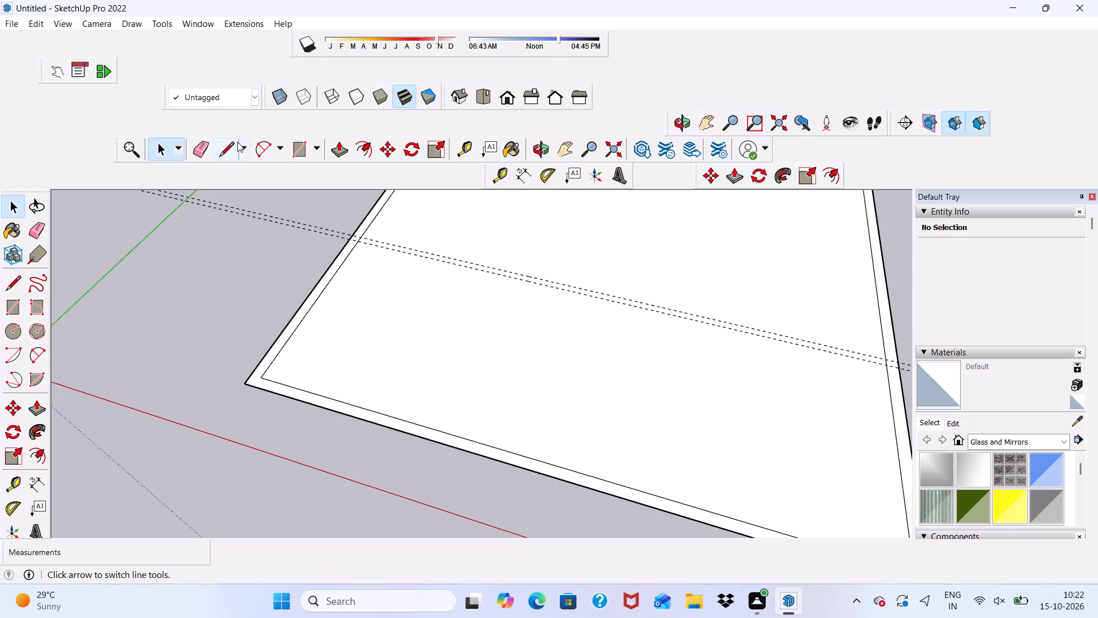
Draw a 38' 6" line along the first guide, between the opposite inner wall edges.
click(233, 137)
scroll(397, 233, up, 4)
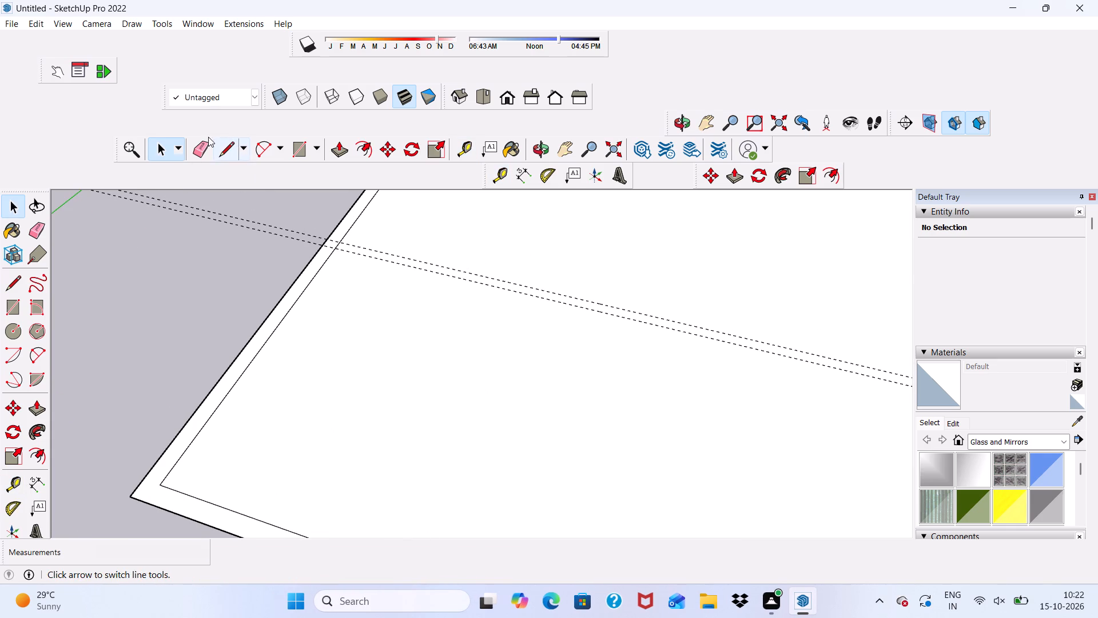
click(229, 147)
scroll(314, 232, up, 3)
scroll(354, 259, up, 6)
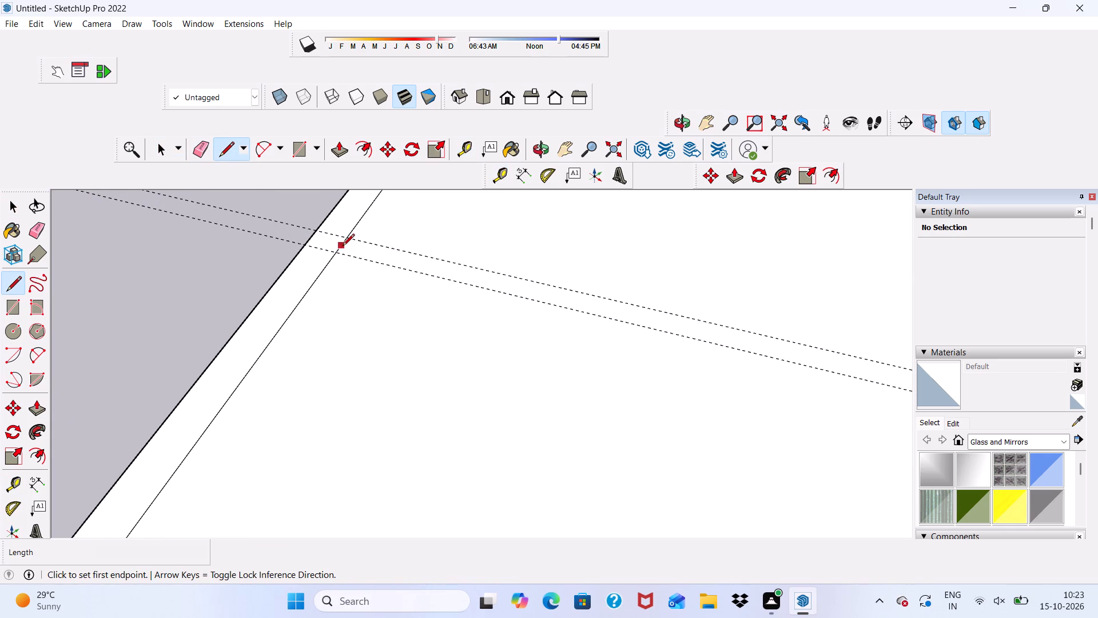
click(335, 255)
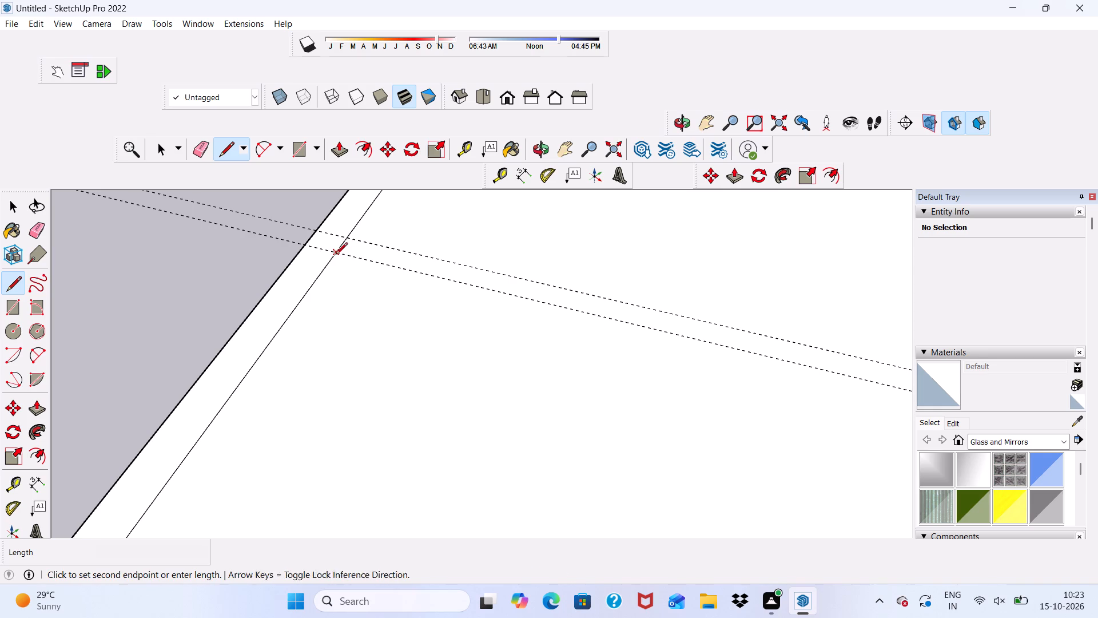
scroll(309, 268, down, 4)
scroll(120, 271, down, 10)
scroll(585, 377, down, 1)
scroll(264, 295, down, 5)
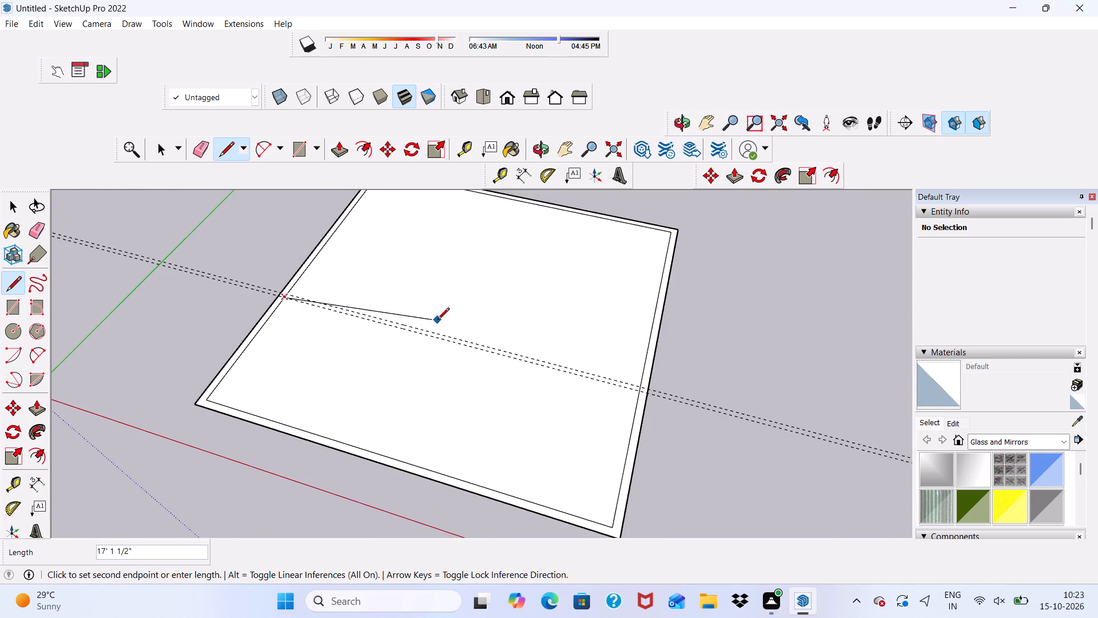
scroll(570, 395, up, 3)
scroll(682, 374, up, 5)
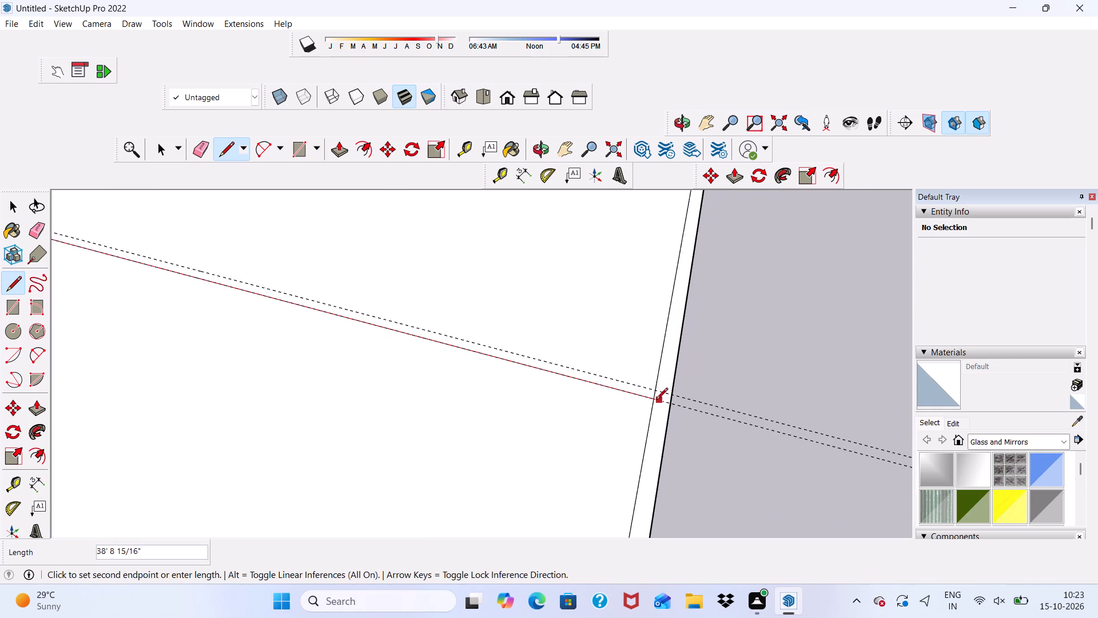
click(651, 402)
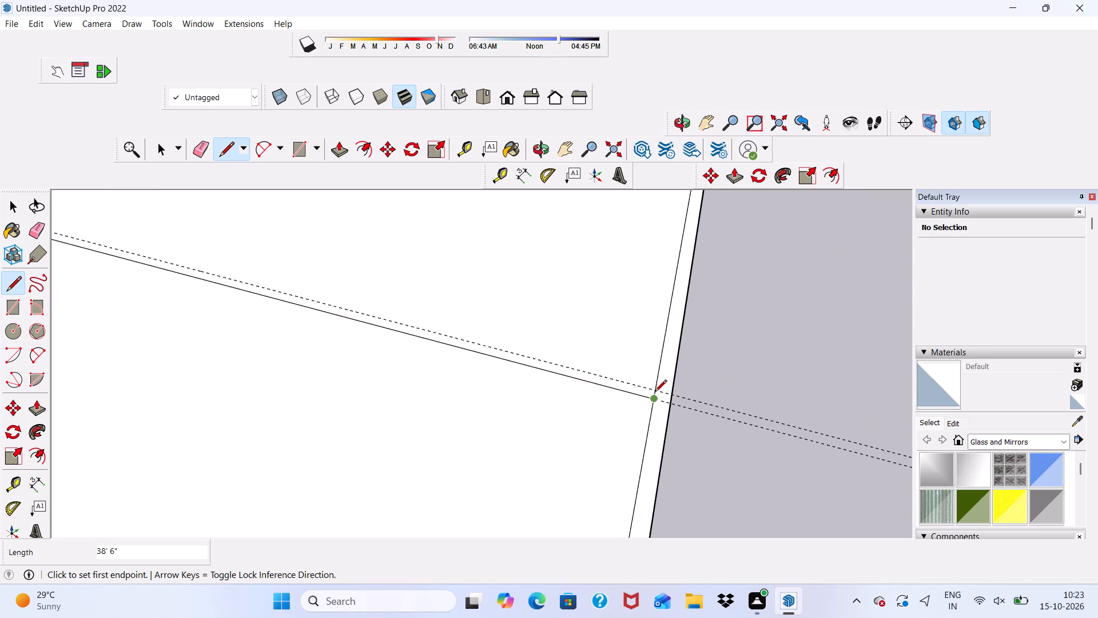
Draw a parallel 38' 6" line along the second guide, between the opposite inner wall edges.
click(655, 386)
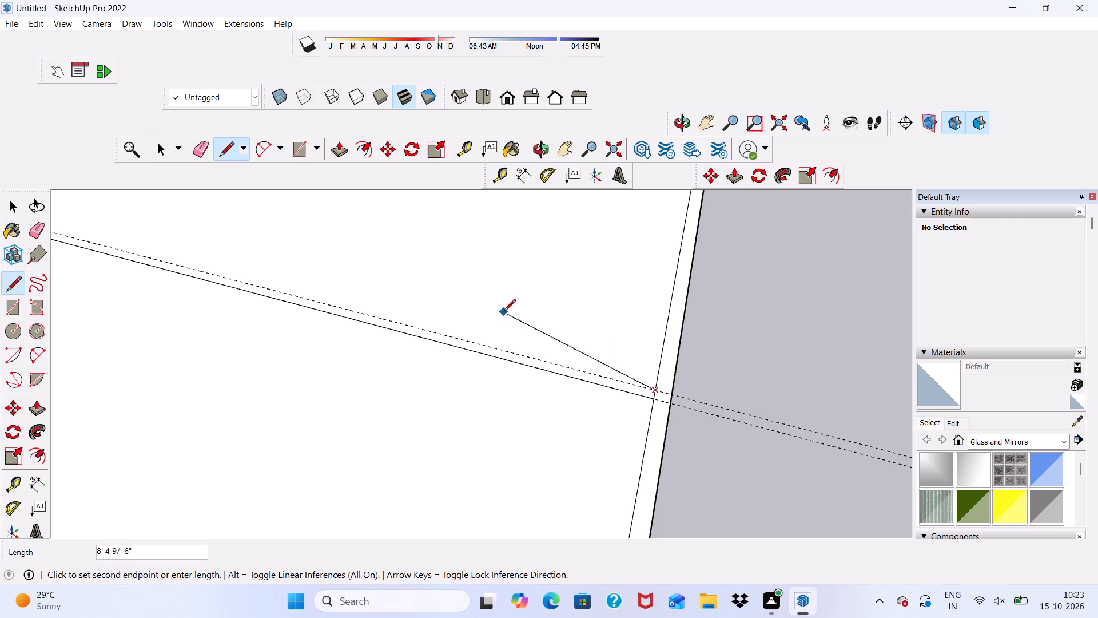
scroll(504, 319, down, 11)
scroll(416, 290, up, 9)
scroll(313, 308, up, 6)
click(281, 296)
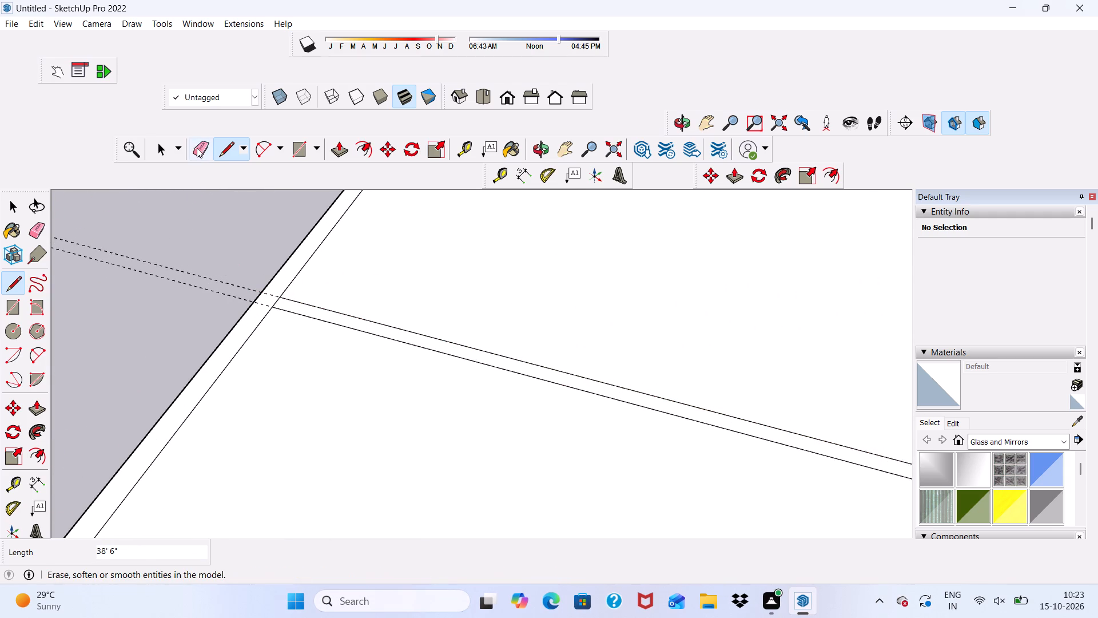
Erase both construction guides, keeping the two partition lines.
click(200, 138)
drag(218, 283, 218, 287)
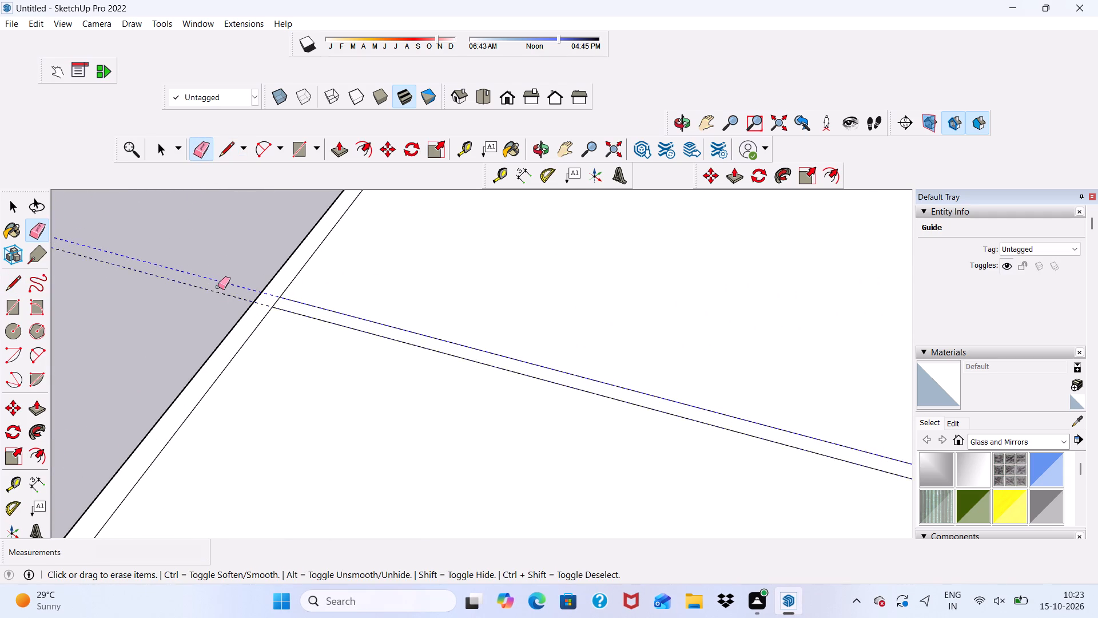
drag(218, 287, 213, 299)
scroll(154, 312, down, 17)
scroll(554, 435, up, 5)
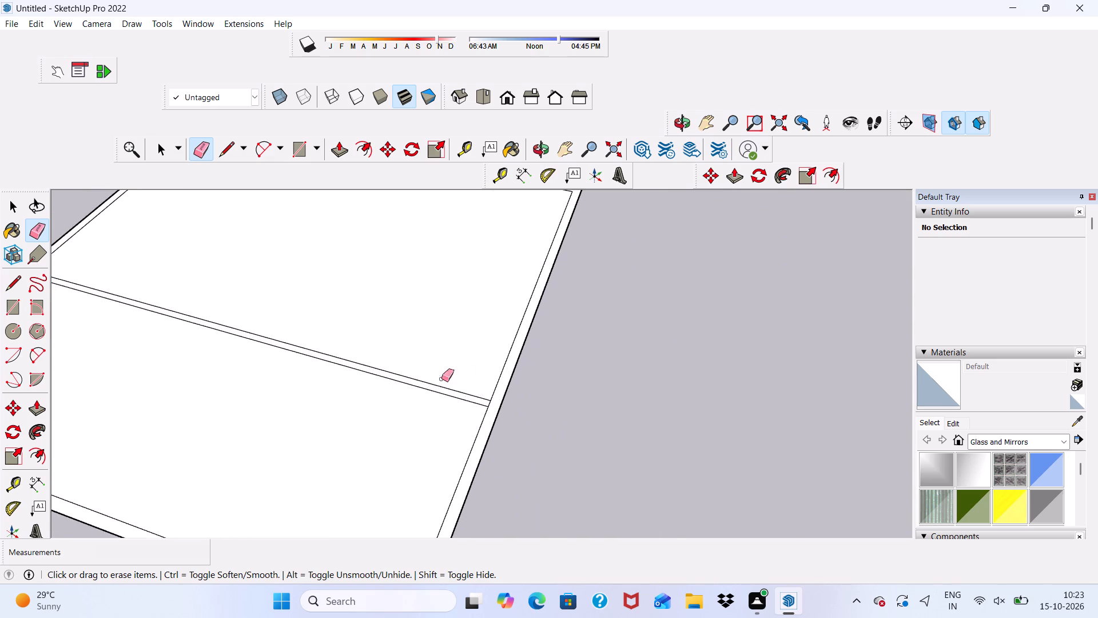
scroll(342, 379, up, 7)
scroll(427, 350, down, 5)
middle_drag(574, 366, 434, 319)
key(space)
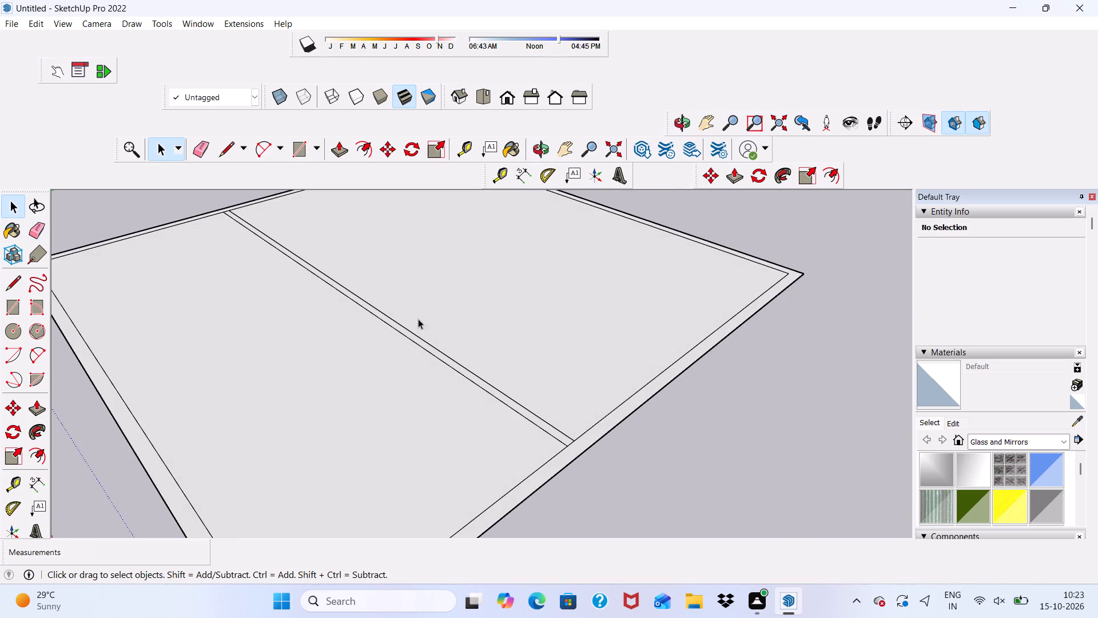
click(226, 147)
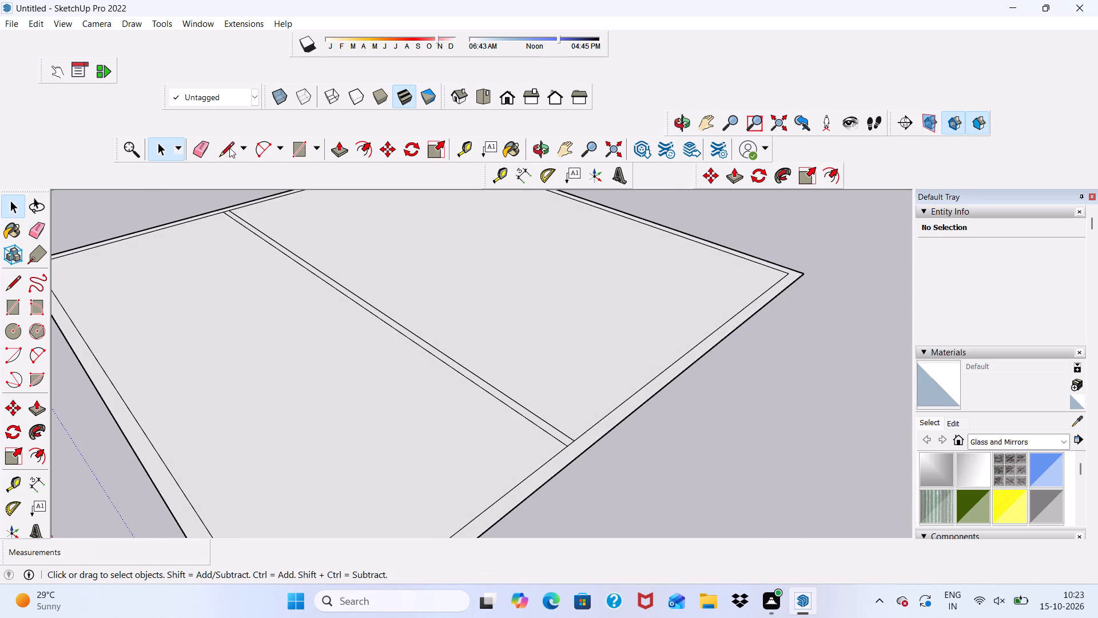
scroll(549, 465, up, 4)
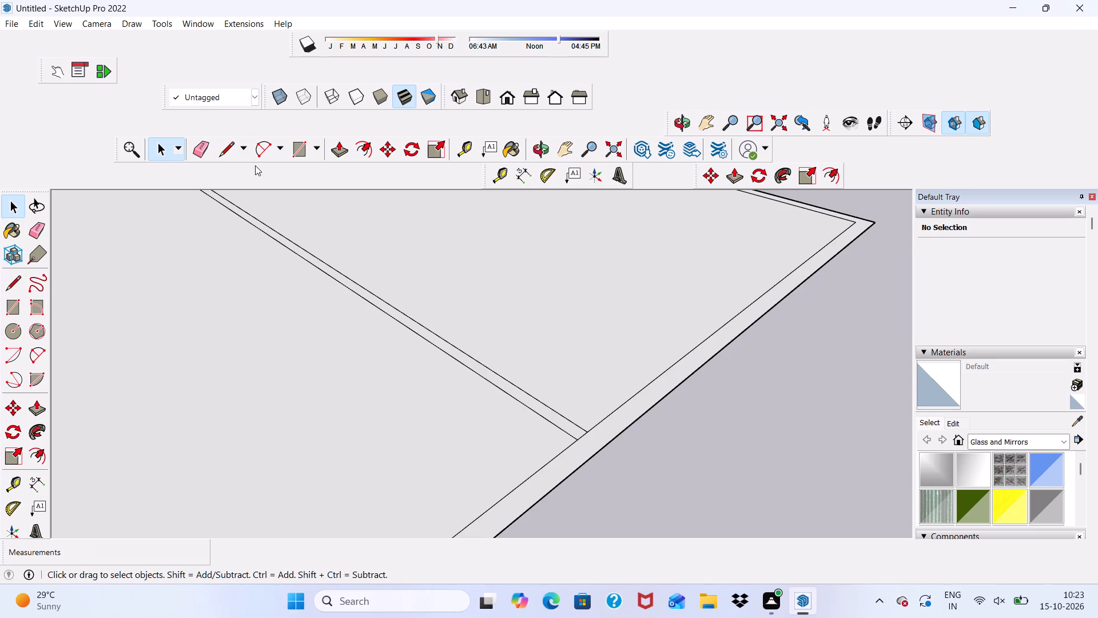
Draw a 9" line extending the partition line nearer the red axis to the outer wall edge, at the green-axis end.
scroll(233, 260, down, 5)
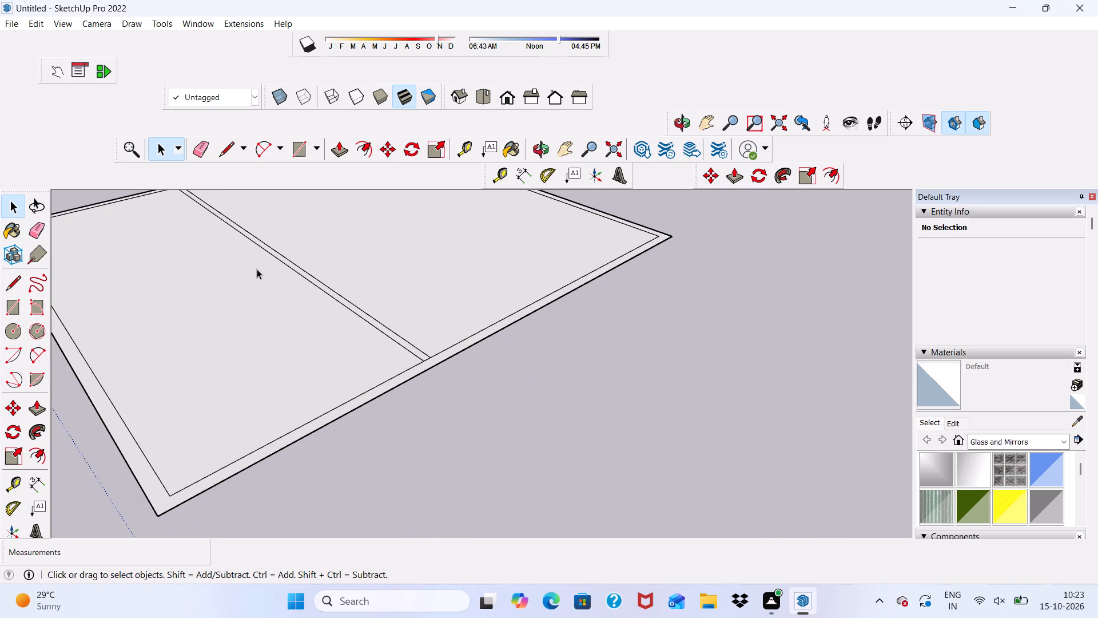
scroll(250, 284, down, 3)
middle_drag(246, 303, 442, 282)
scroll(516, 276, down, 9)
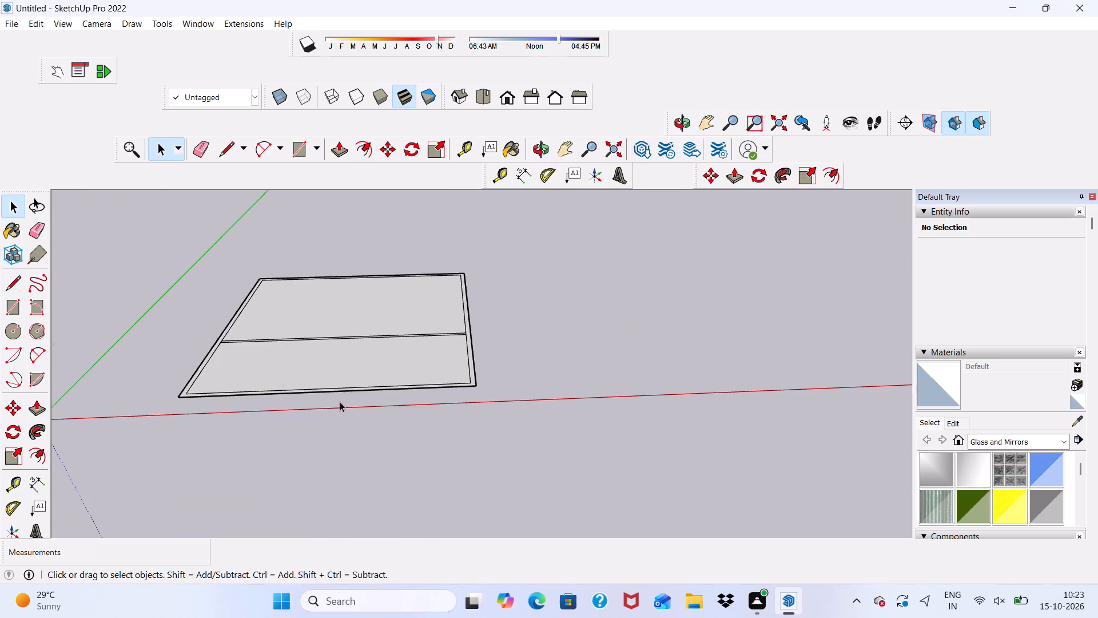
click(200, 143)
scroll(228, 462, up, 10)
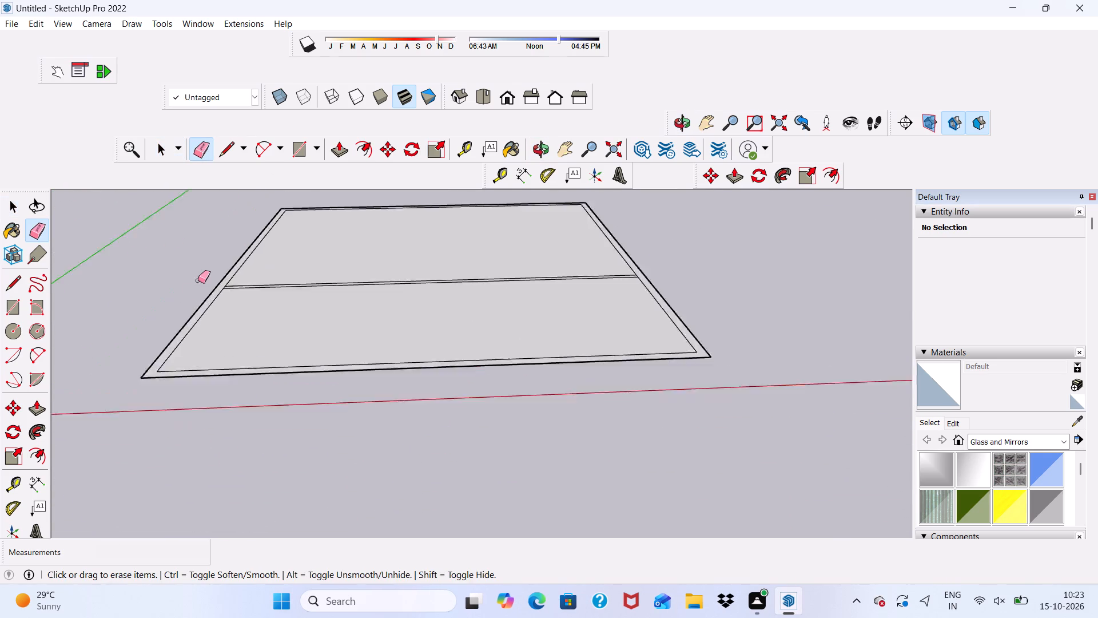
scroll(198, 280, up, 3)
middle_drag(252, 307, 242, 409)
click(219, 147)
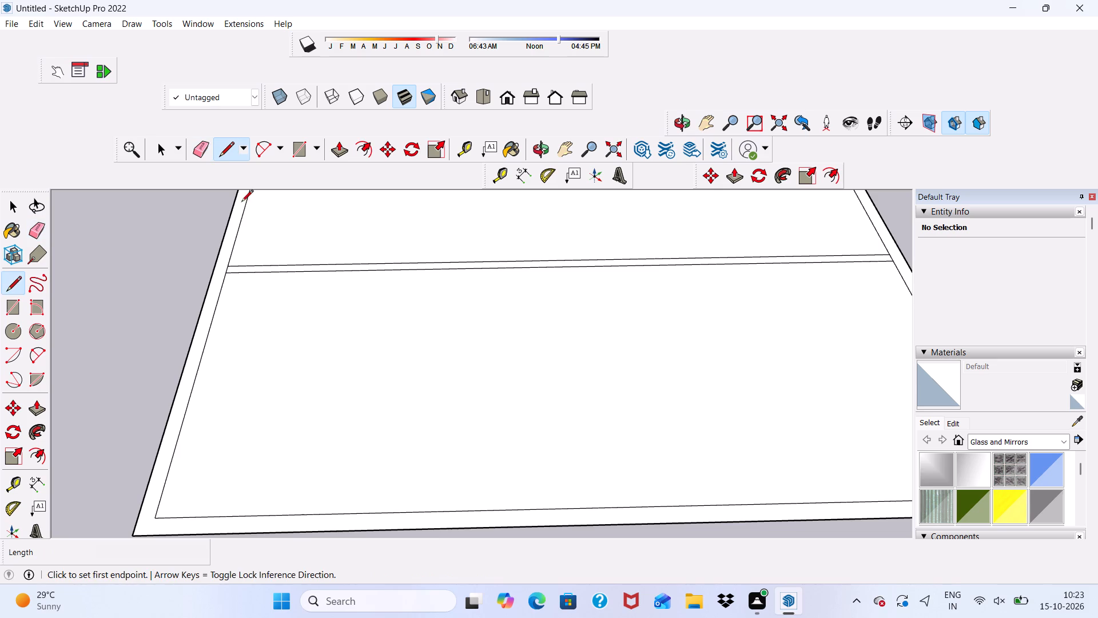
scroll(248, 323, up, 5)
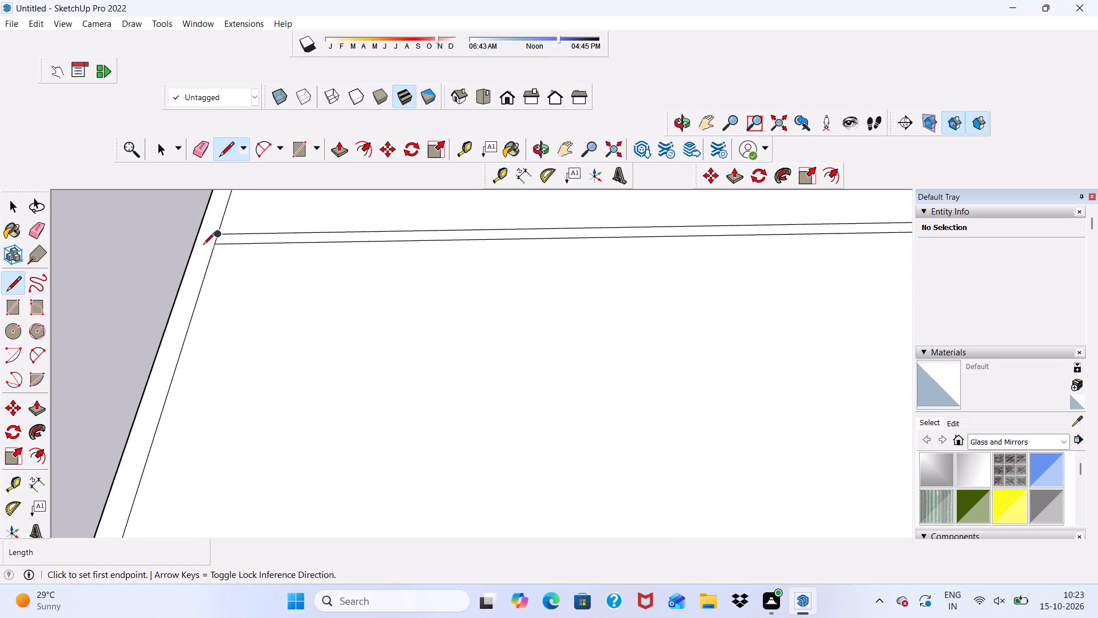
scroll(216, 264, up, 4)
click(213, 239)
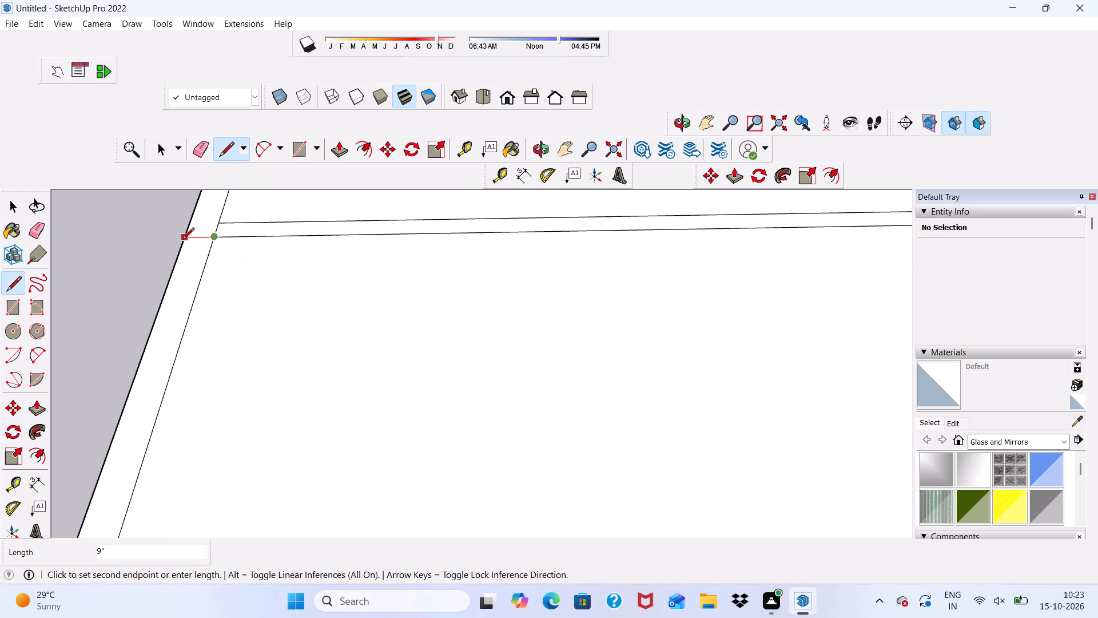
click(182, 240)
Extend the same partition line across the opposite perimeter wall to its outer edge.
scroll(180, 273, down, 20)
scroll(180, 273, down, 8)
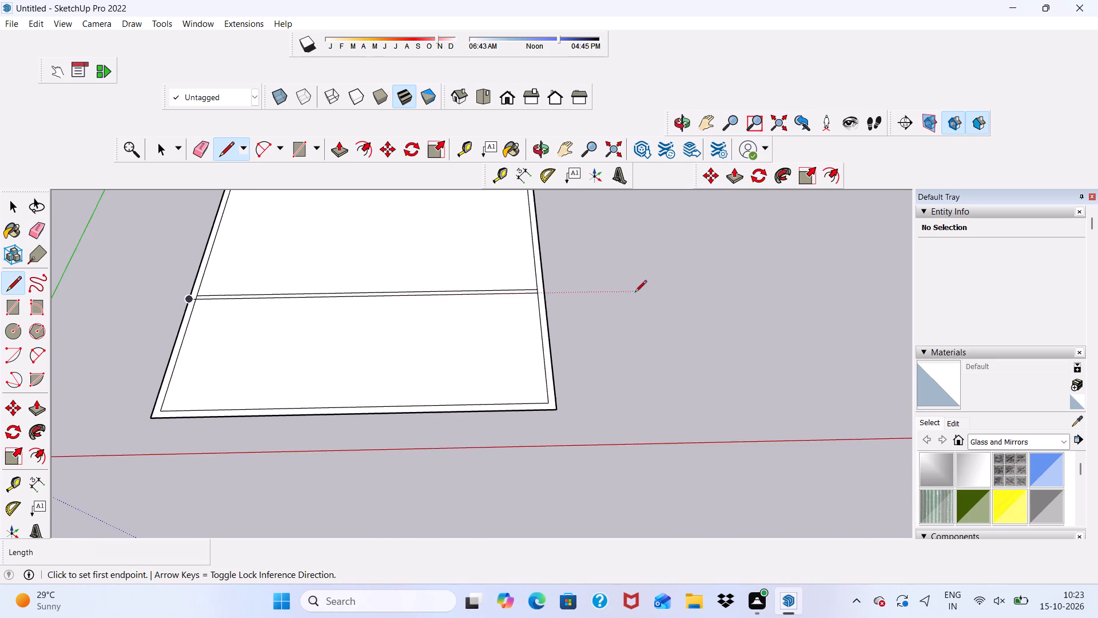
scroll(572, 293, up, 13)
click(507, 291)
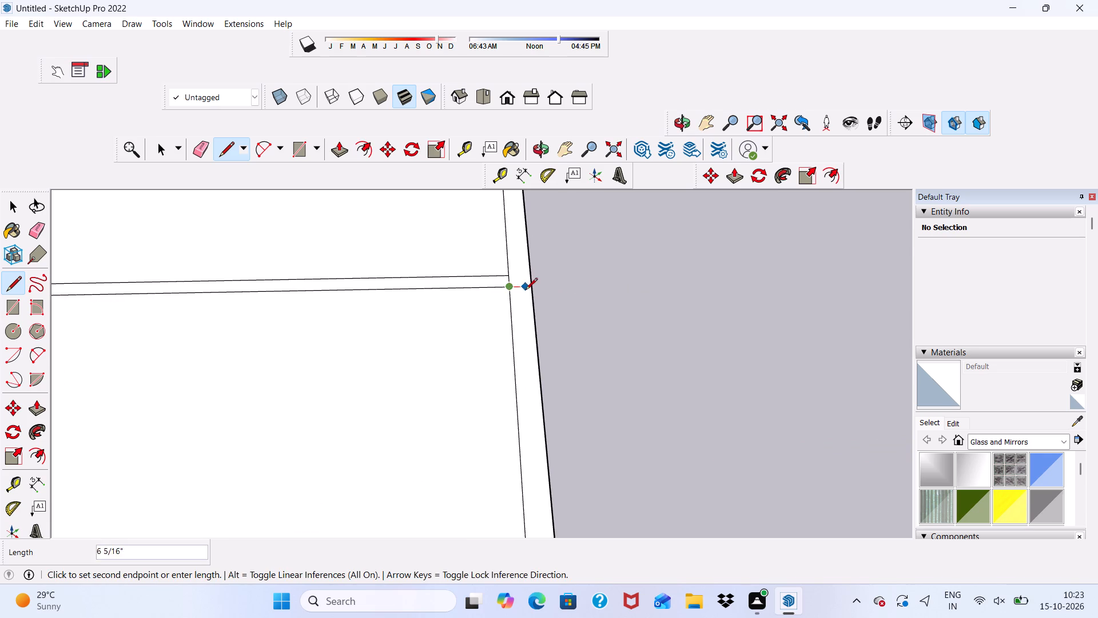
click(532, 291)
scroll(533, 290, down, 6)
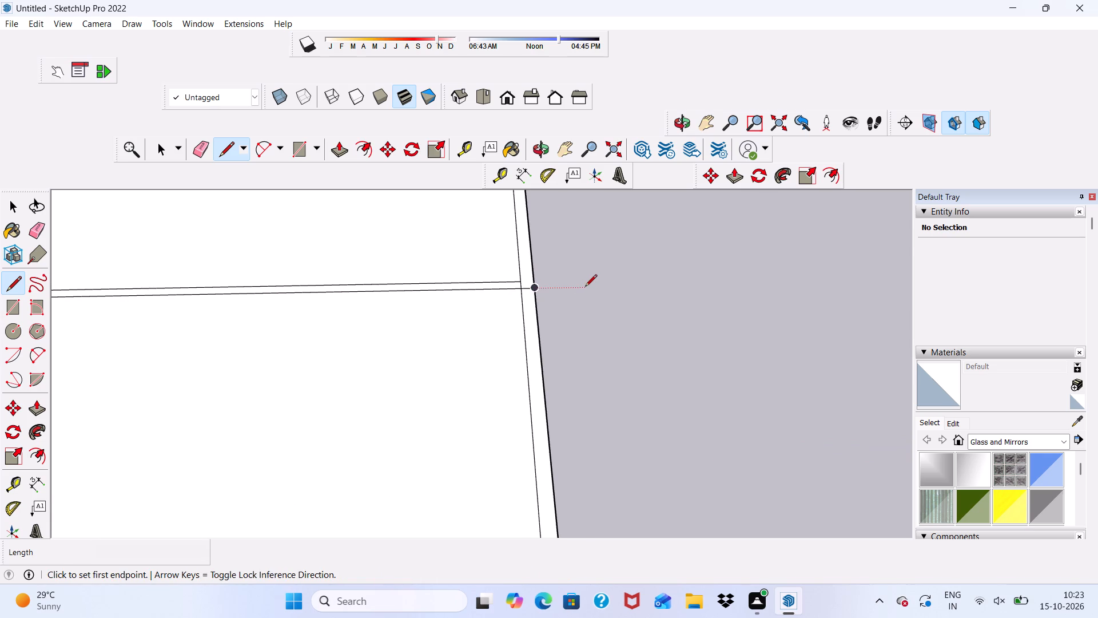
key(space)
scroll(515, 276, down, 6)
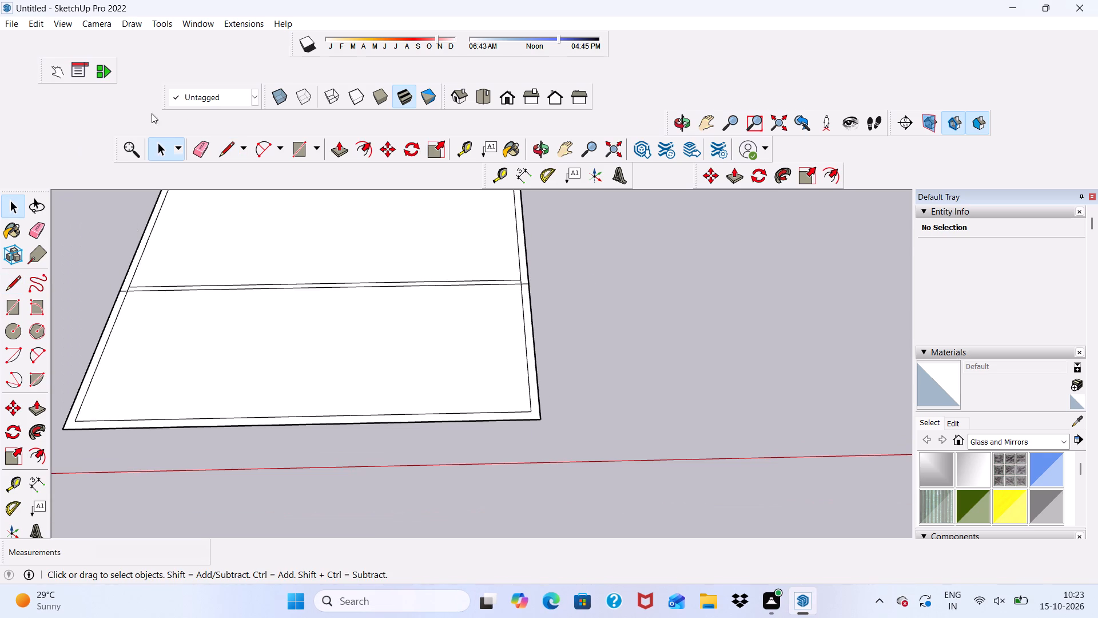
Erase the inner wall edge segments between the two partition lines at both ends, joining partition and perimeter walls.
click(209, 149)
scroll(123, 323, up, 13)
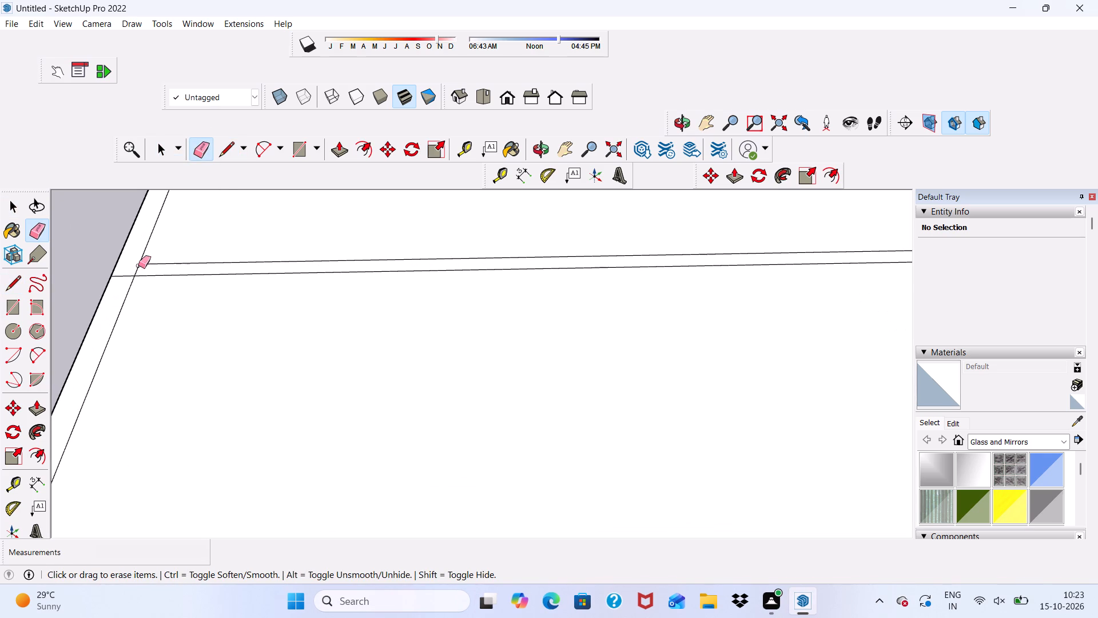
scroll(138, 266, up, 2)
click(140, 269)
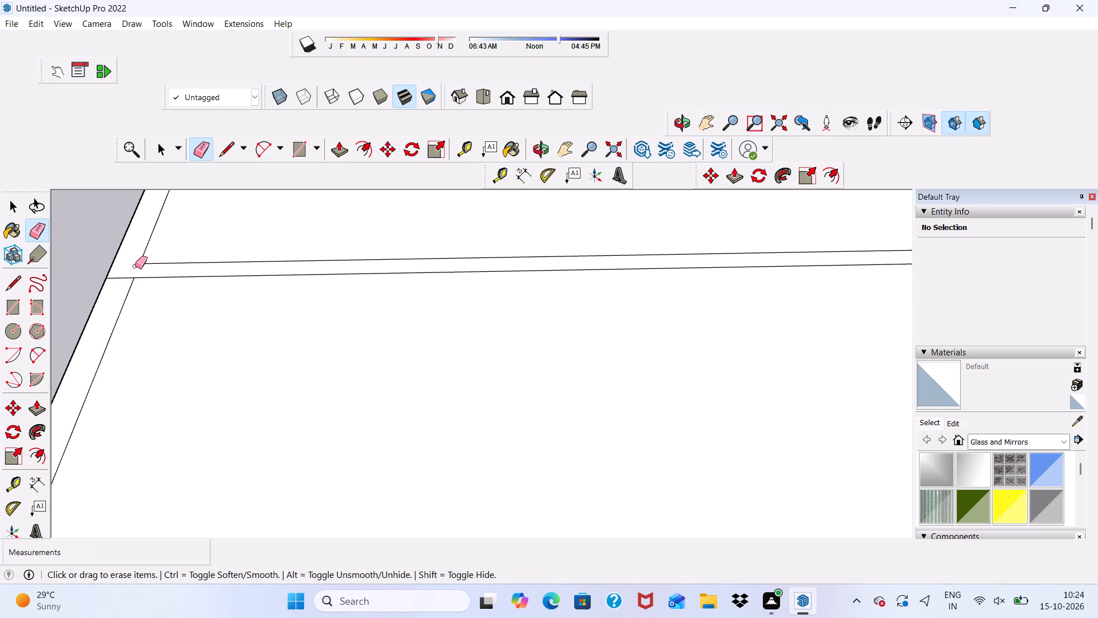
scroll(116, 308, down, 13)
scroll(705, 299, up, 3)
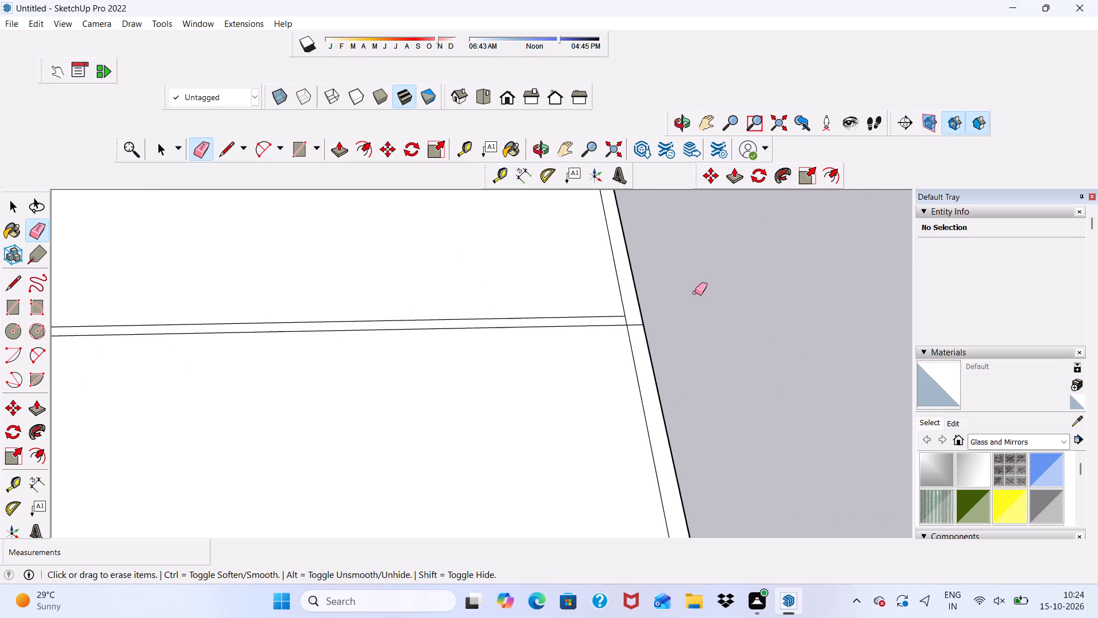
scroll(695, 292, up, 7)
click(617, 326)
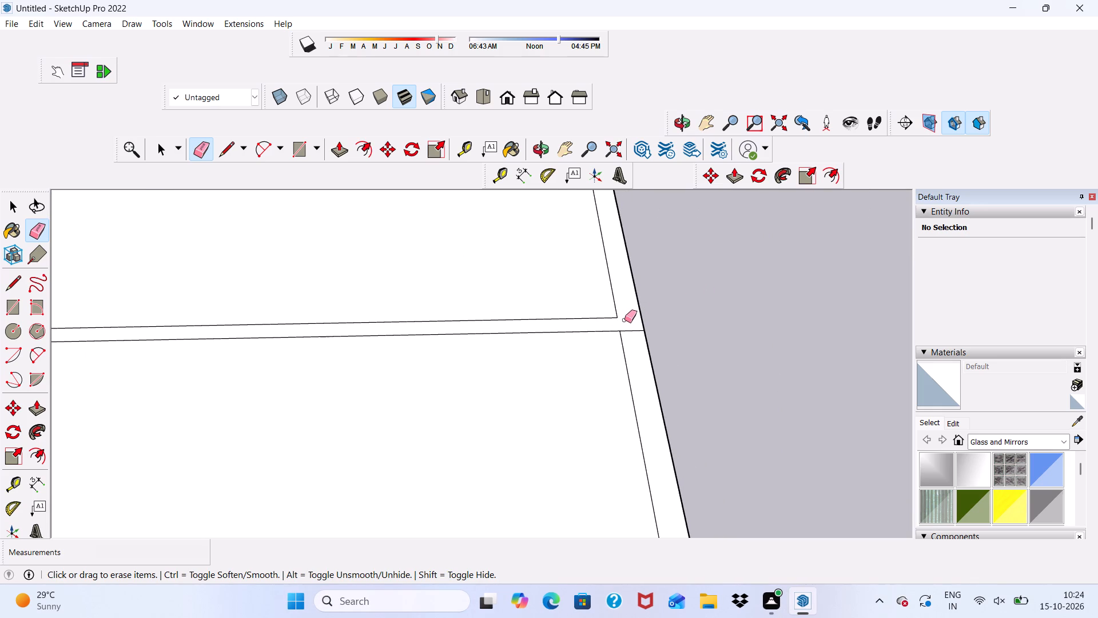
key(space)
Push/Pull the joined partition and rear perimeter wall face up 10'.
scroll(623, 318, down, 5)
scroll(636, 311, up, 7)
click(621, 306)
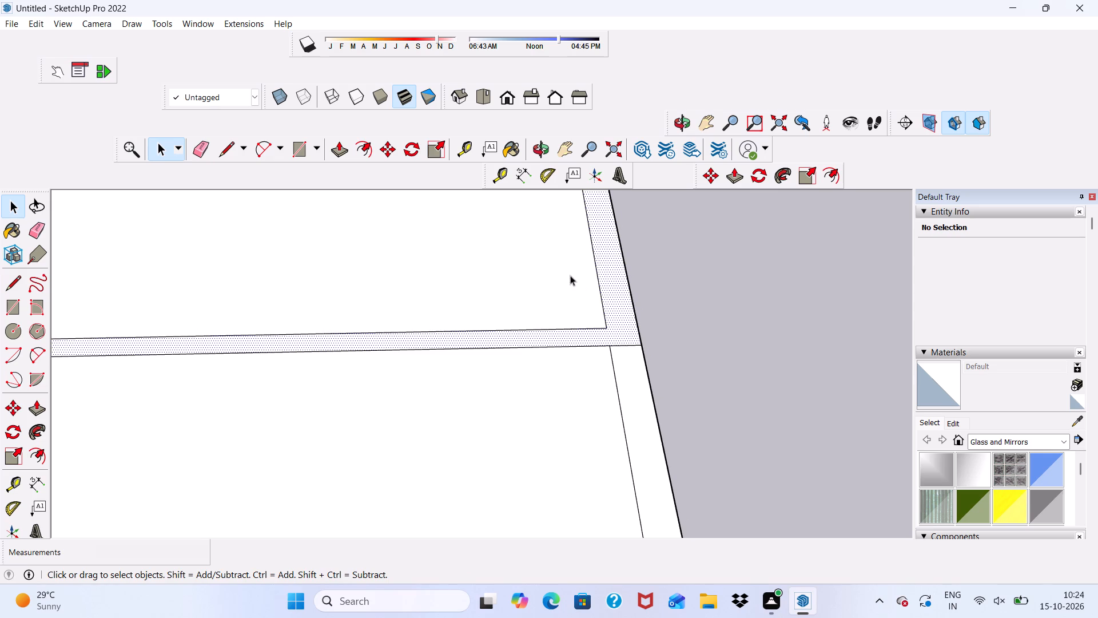
click(340, 146)
scroll(476, 337, up, 4)
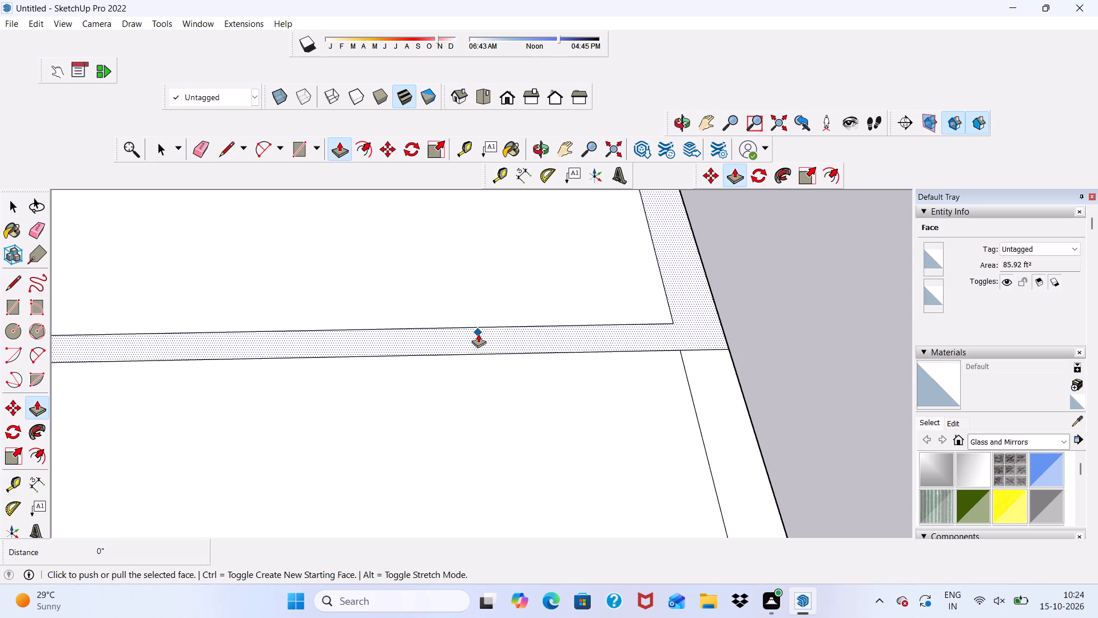
click(478, 334)
text(10')
key(Return)
key(space)
Erase the vertical seam lines near both ends of the raised partition's outer face.
scroll(182, 222, down, 3)
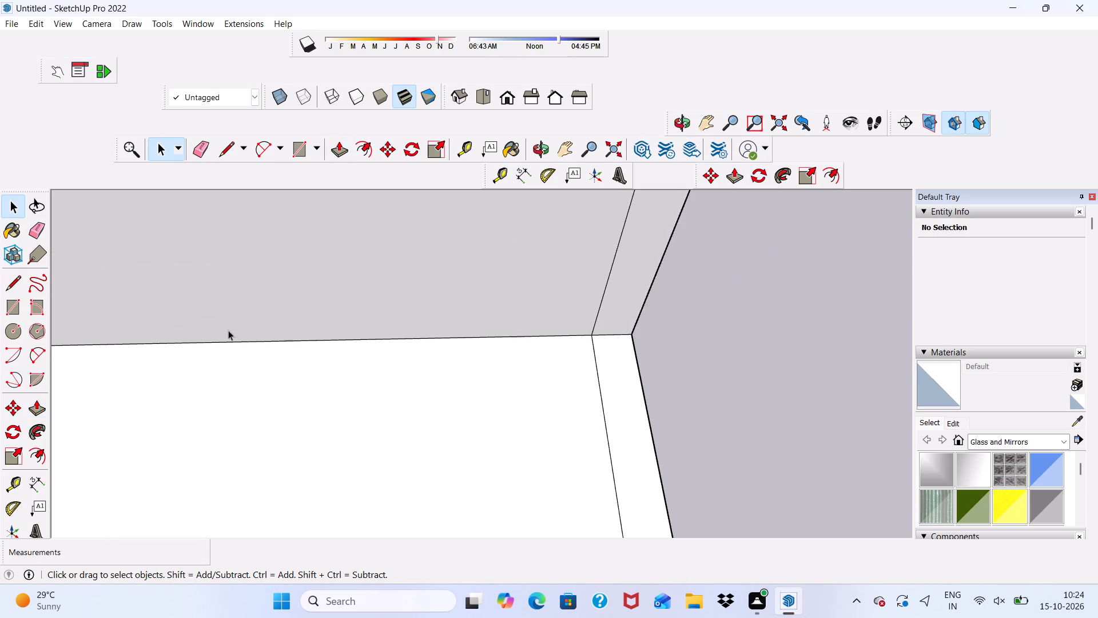
scroll(249, 311, down, 19)
middle_drag(440, 380, 492, 215)
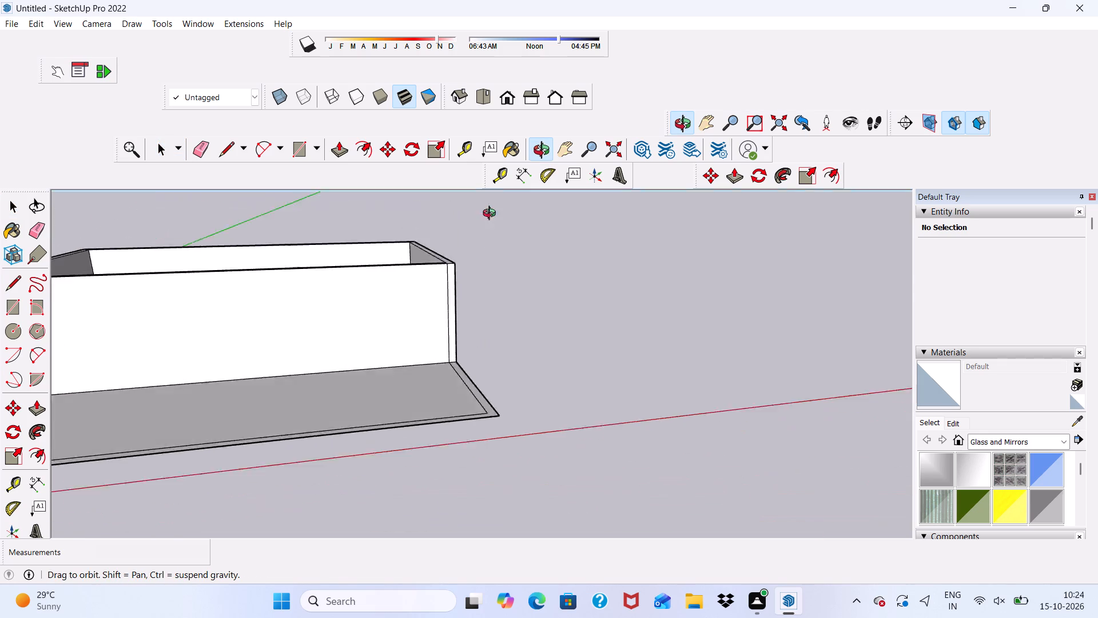
middle_drag(492, 215, 478, 193)
scroll(504, 257, down, 10)
scroll(423, 306, up, 10)
middle_drag(405, 338, 346, 369)
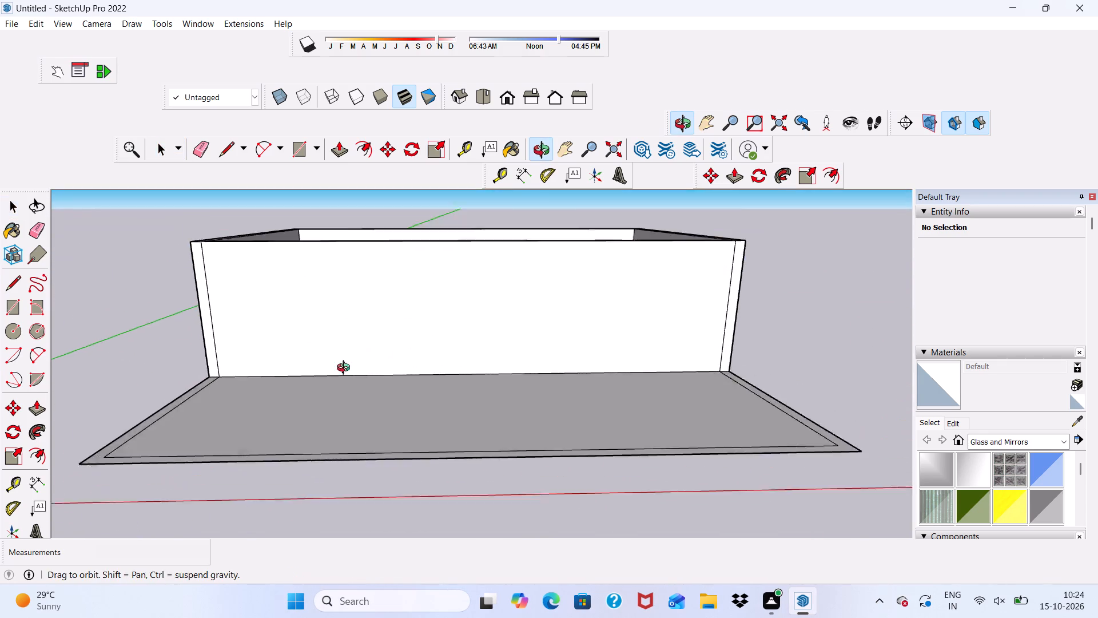
middle_drag(346, 369, 330, 370)
drag(202, 139, 205, 144)
scroll(240, 240, up, 4)
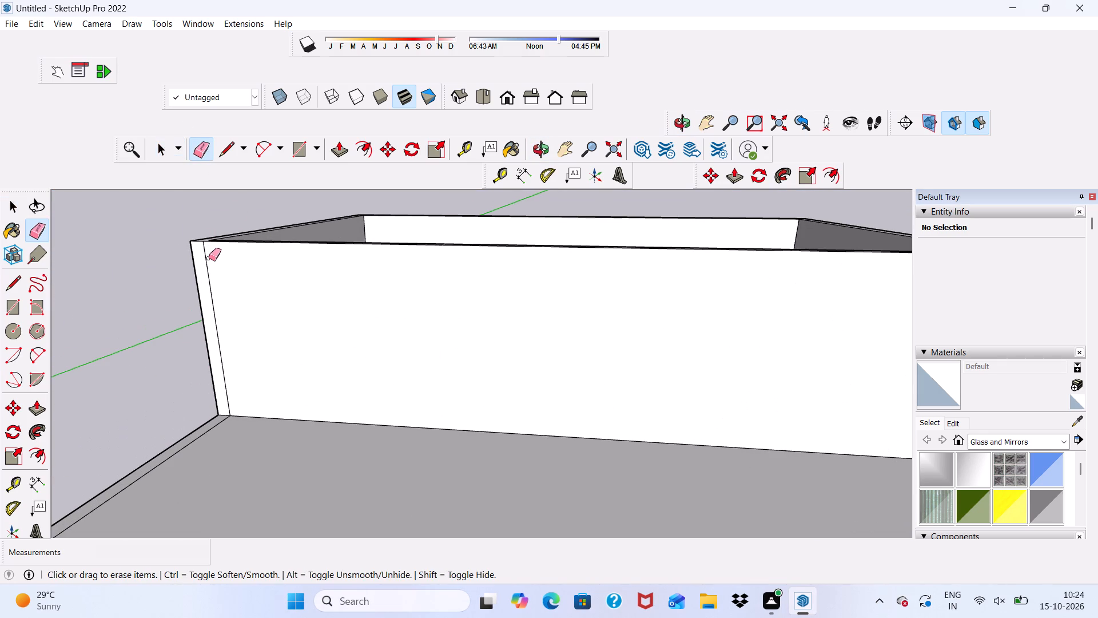
drag(203, 258, 212, 258)
scroll(175, 249, down, 5)
scroll(269, 308, down, 2)
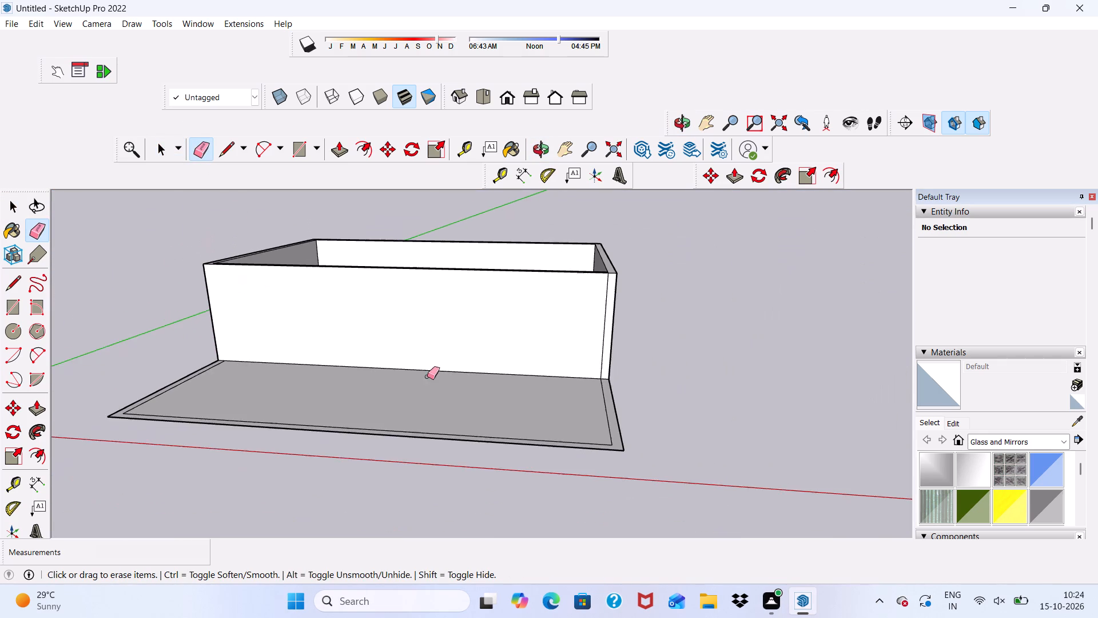
scroll(642, 362, up, 3)
scroll(596, 295, up, 4)
drag(593, 288, 590, 294)
scroll(580, 320, down, 5)
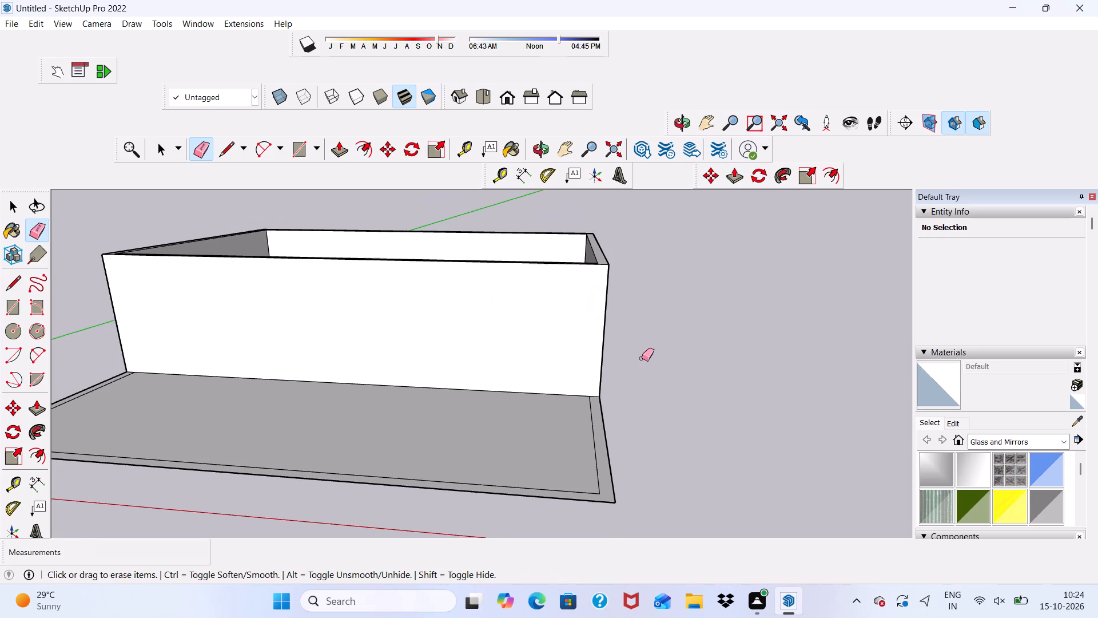
key(space)
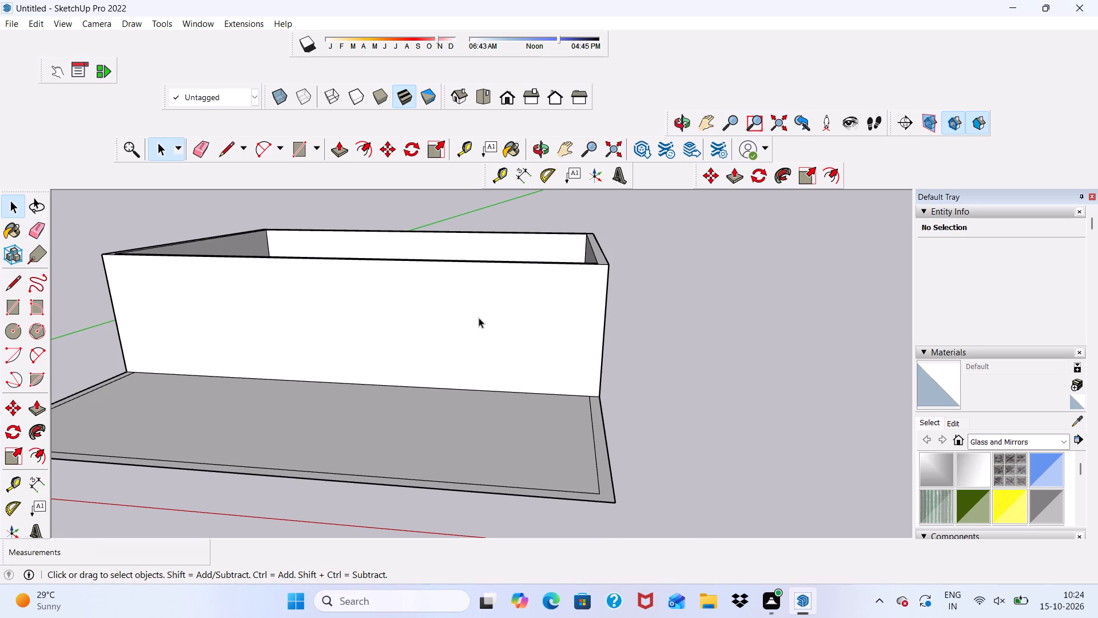
Draw a rectangle over the wall tops, about 34' 4" by 25' 2", from the rear green-axis corner to the partition's outer edge.
click(298, 154)
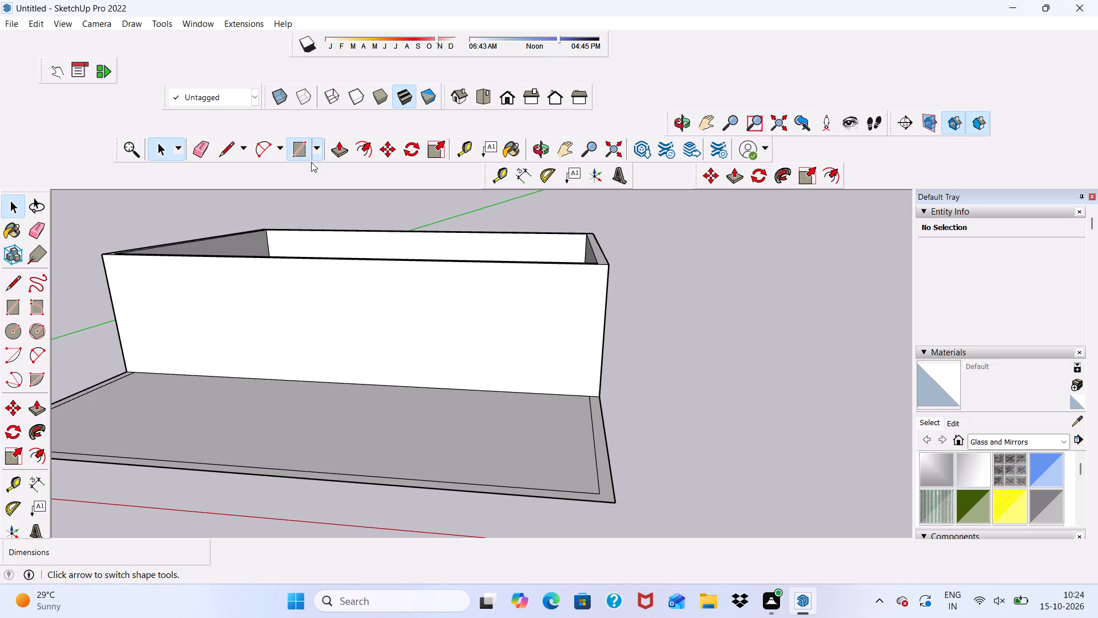
scroll(439, 283, down, 10)
scroll(482, 295, up, 8)
scroll(401, 275, down, 2)
middle_drag(411, 288, 440, 381)
scroll(428, 379, down, 4)
scroll(374, 245, up, 12)
scroll(287, 287, up, 2)
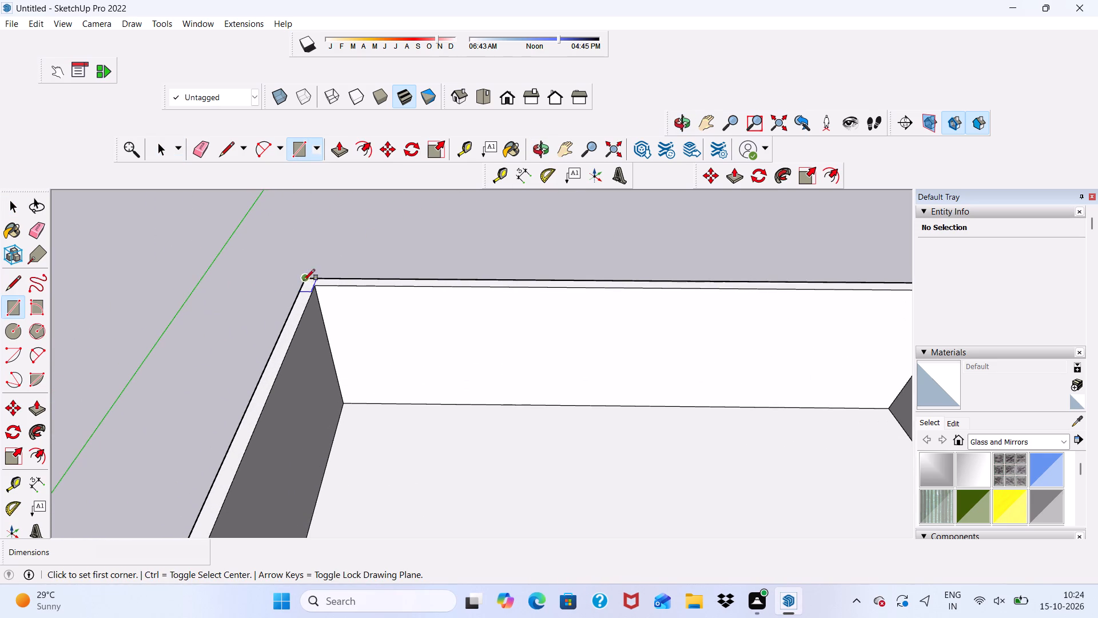
click(308, 280)
scroll(228, 319, down, 5)
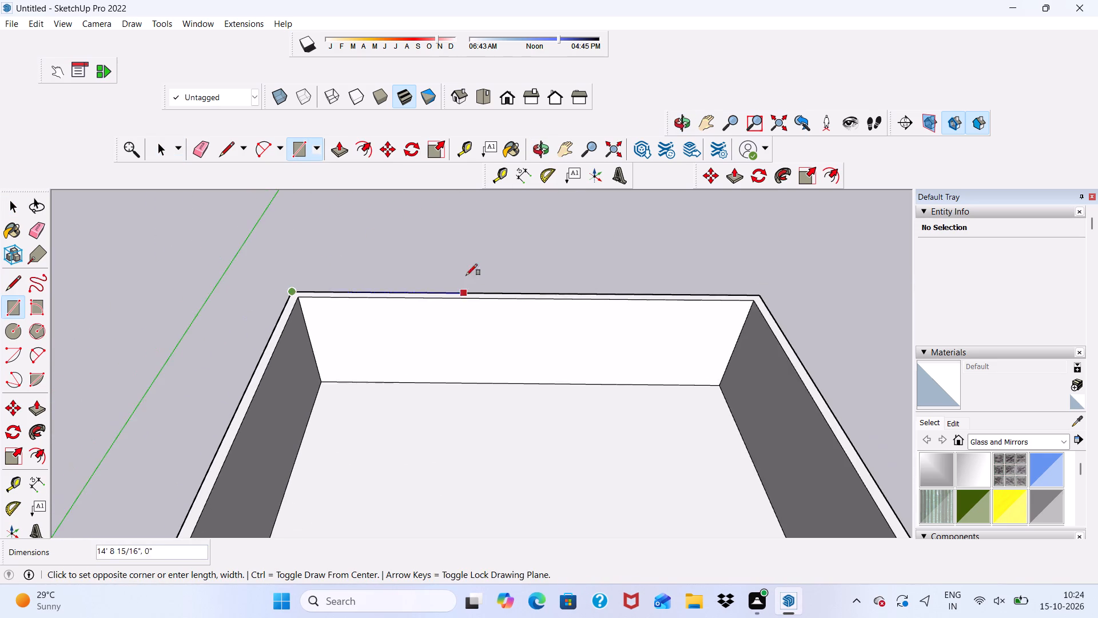
scroll(278, 308, down, 5)
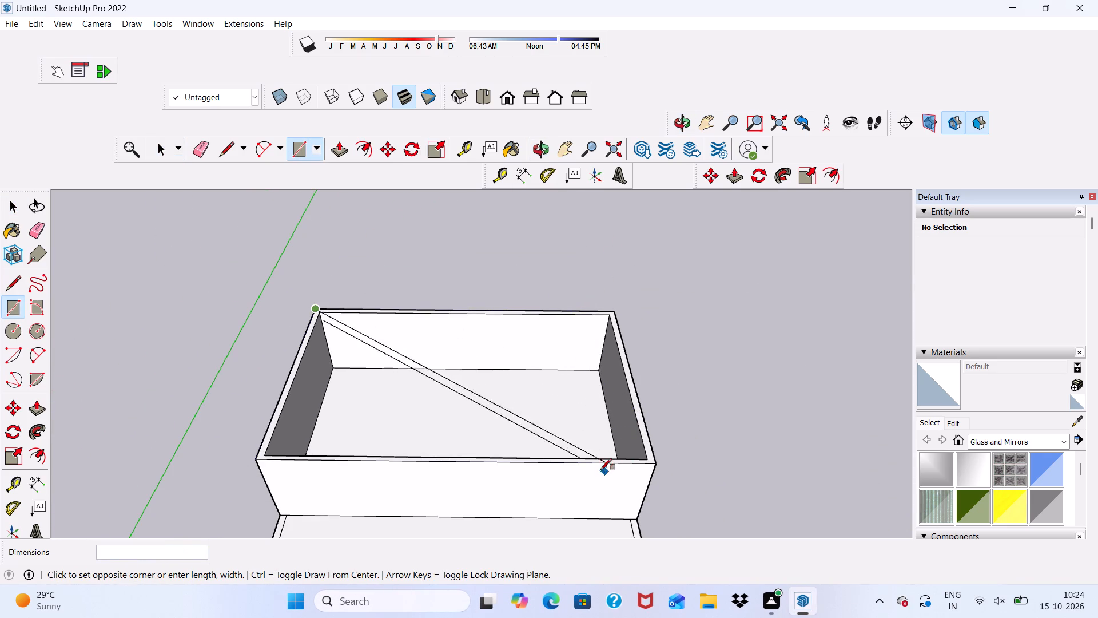
click(599, 465)
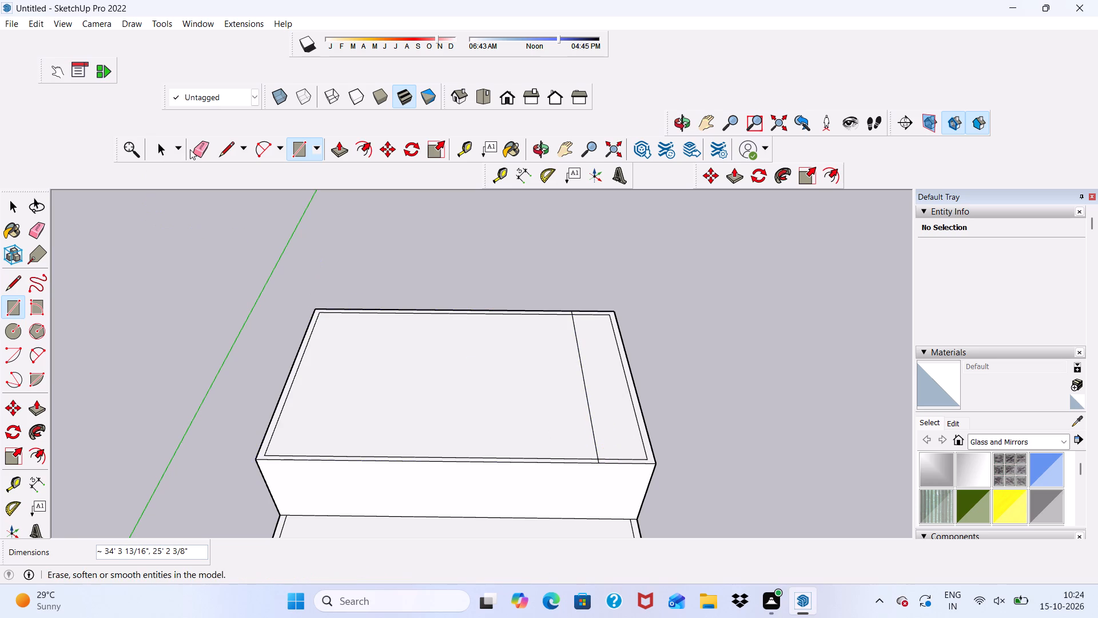
Erase the rectangle's side line crossing the top face, including its short segments over the rear and partition wall tops.
click(190, 149)
scroll(532, 278, up, 2)
scroll(582, 310, up, 6)
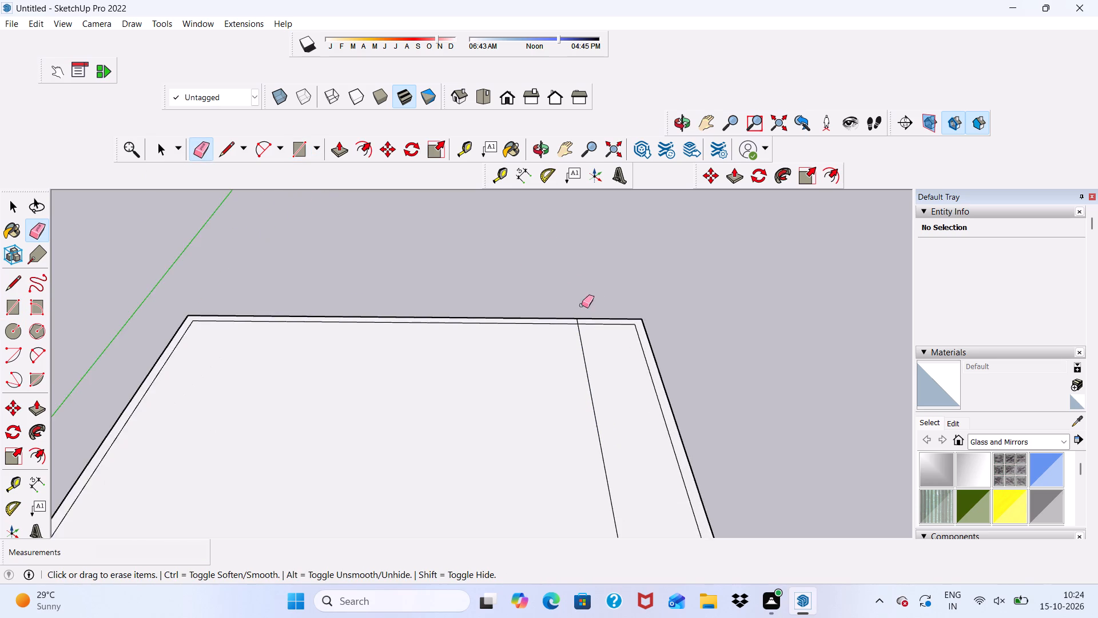
scroll(582, 305, up, 8)
click(582, 328)
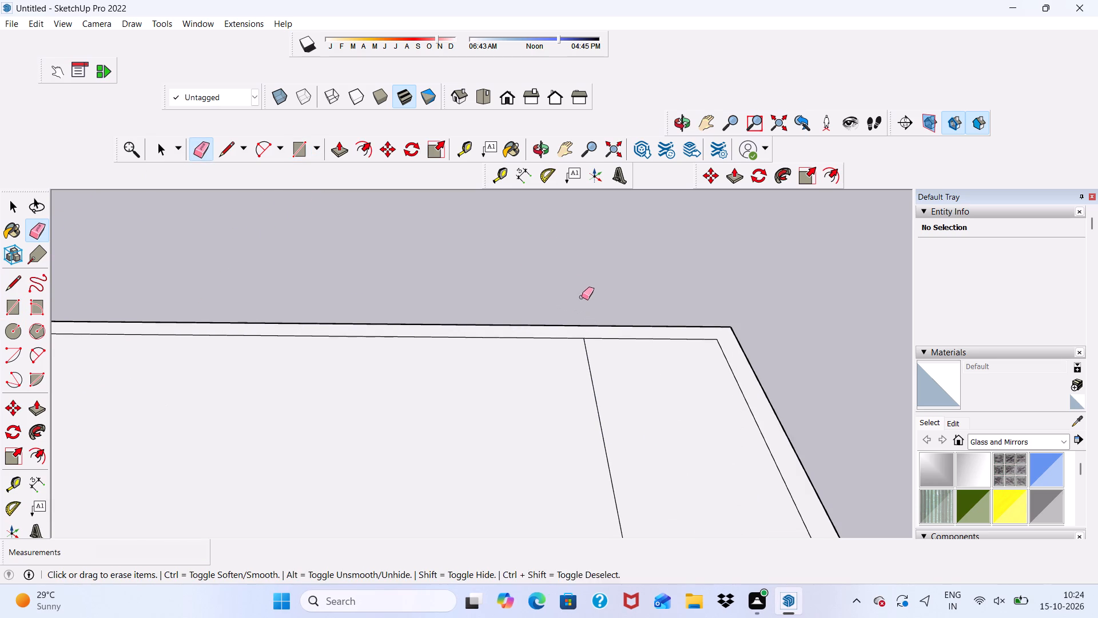
scroll(572, 288, down, 7)
scroll(594, 243, down, 6)
scroll(608, 424, up, 3)
drag(566, 402, 619, 404)
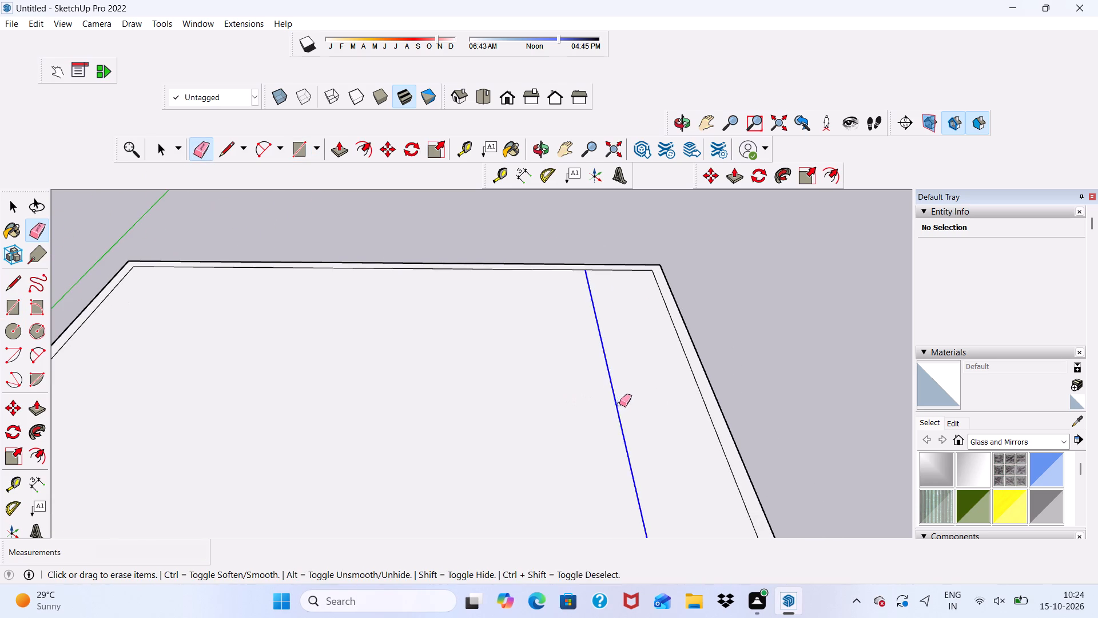
drag(619, 404, 627, 401)
scroll(551, 302, down, 8)
scroll(601, 341, up, 1)
scroll(590, 389, up, 7)
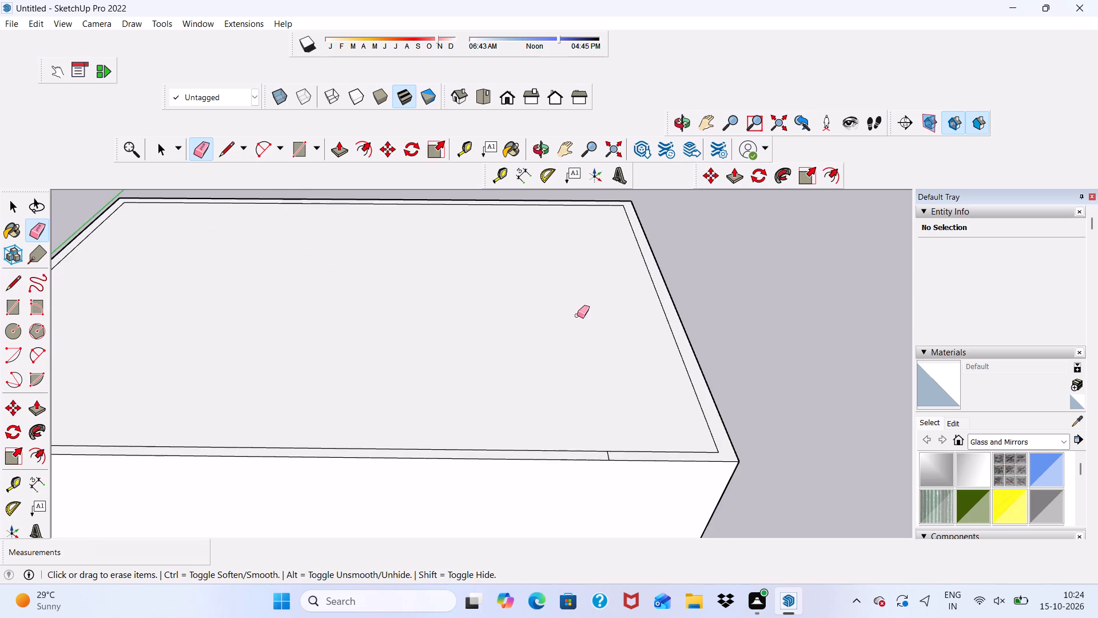
scroll(653, 470, up, 6)
scroll(607, 458, up, 5)
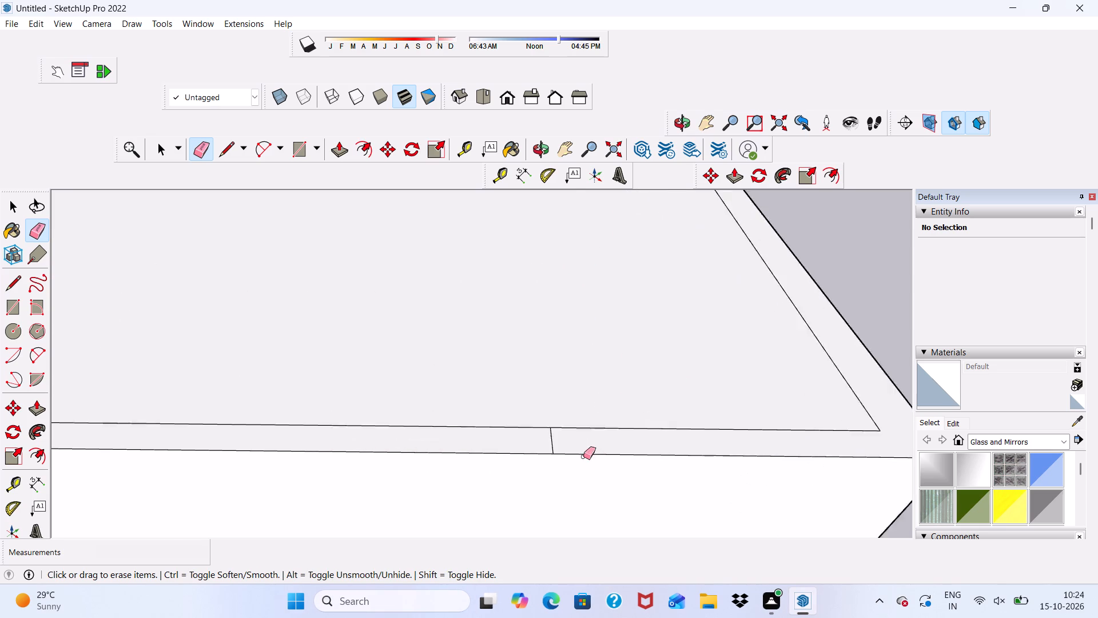
scroll(583, 457, up, 2)
drag(536, 437, 550, 448)
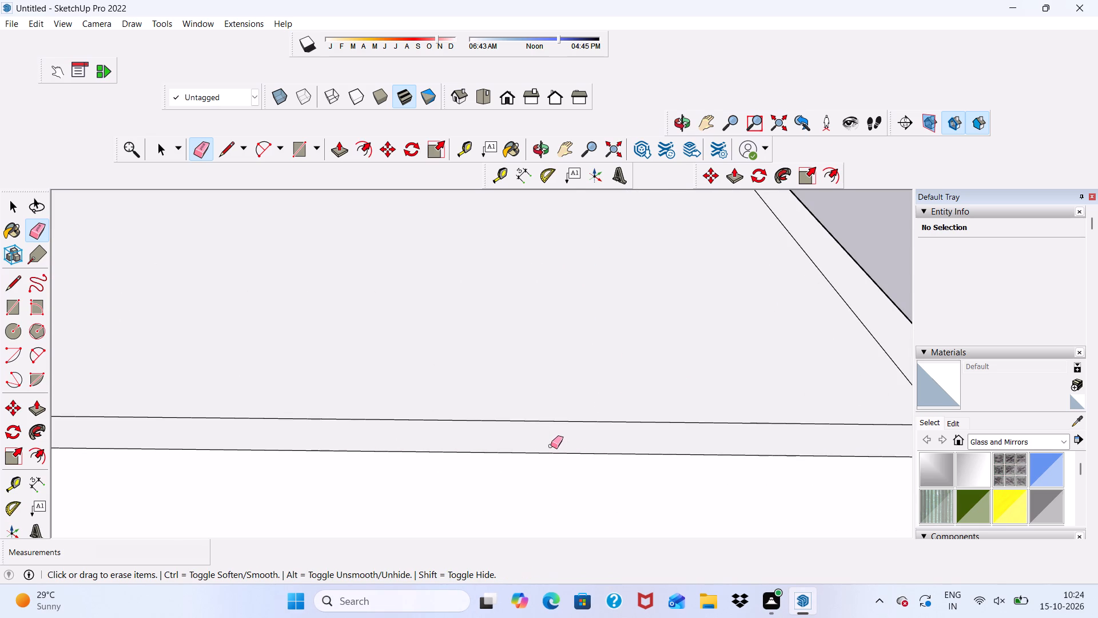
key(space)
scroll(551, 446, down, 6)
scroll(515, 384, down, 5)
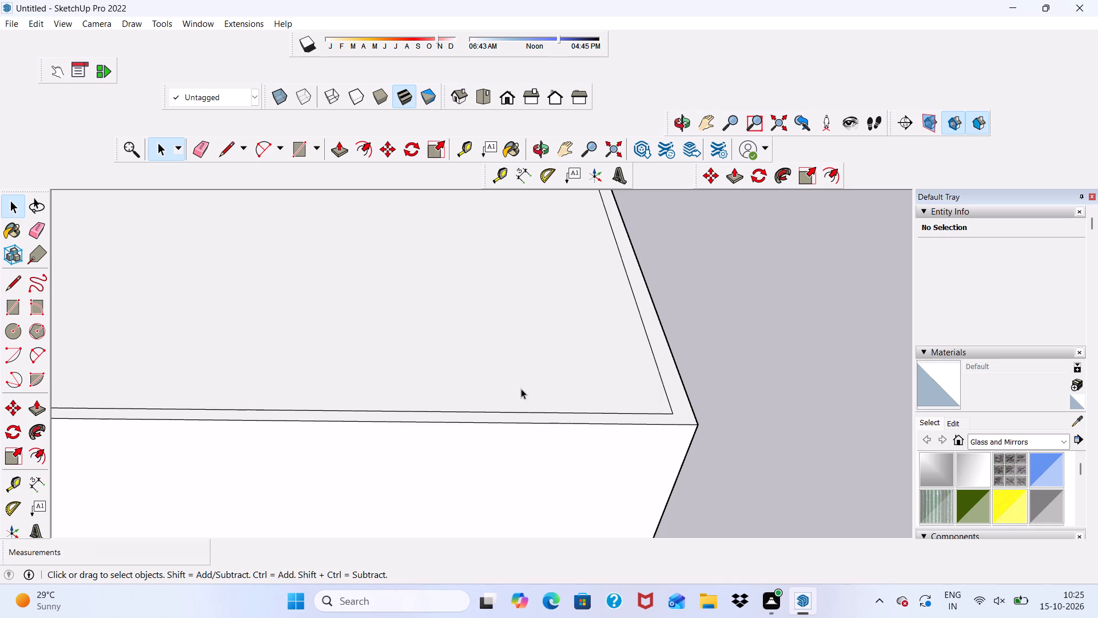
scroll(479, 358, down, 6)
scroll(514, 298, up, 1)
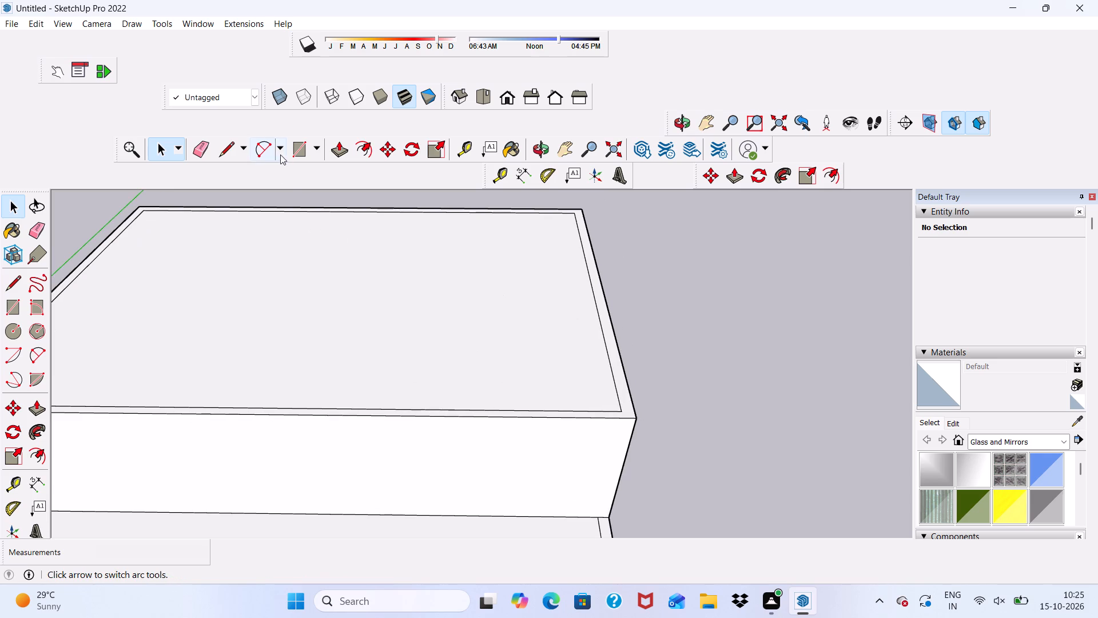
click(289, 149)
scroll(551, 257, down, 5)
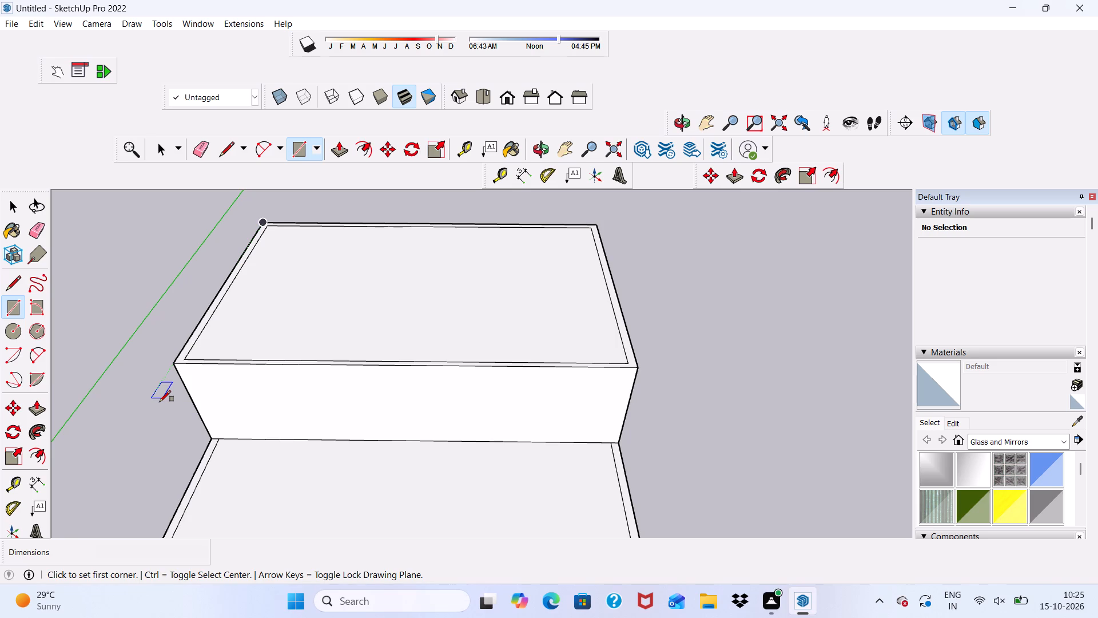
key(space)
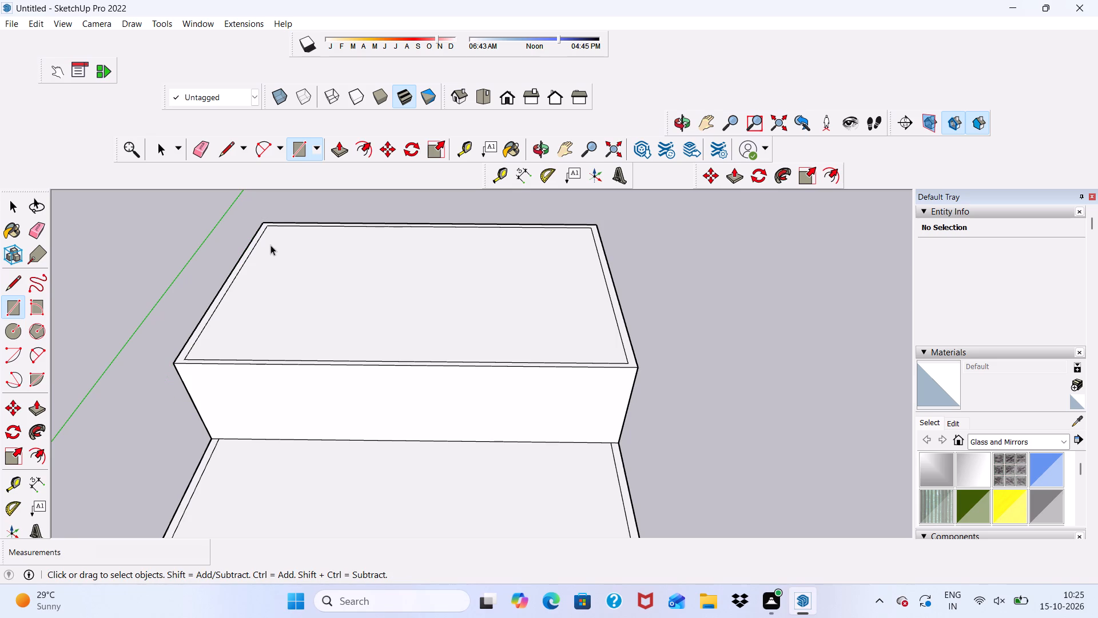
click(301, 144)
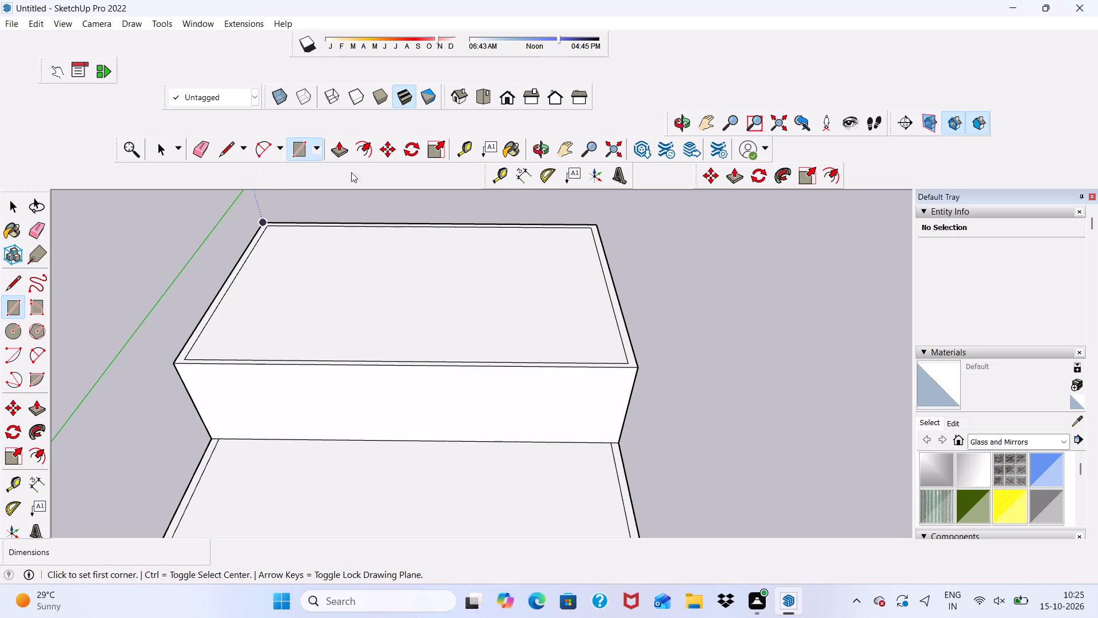
Place a guide on the roof about 4' 11" behind the partition's inner edge line, and a second guide 6" nearer the partition.
click(462, 148)
scroll(314, 370, up, 3)
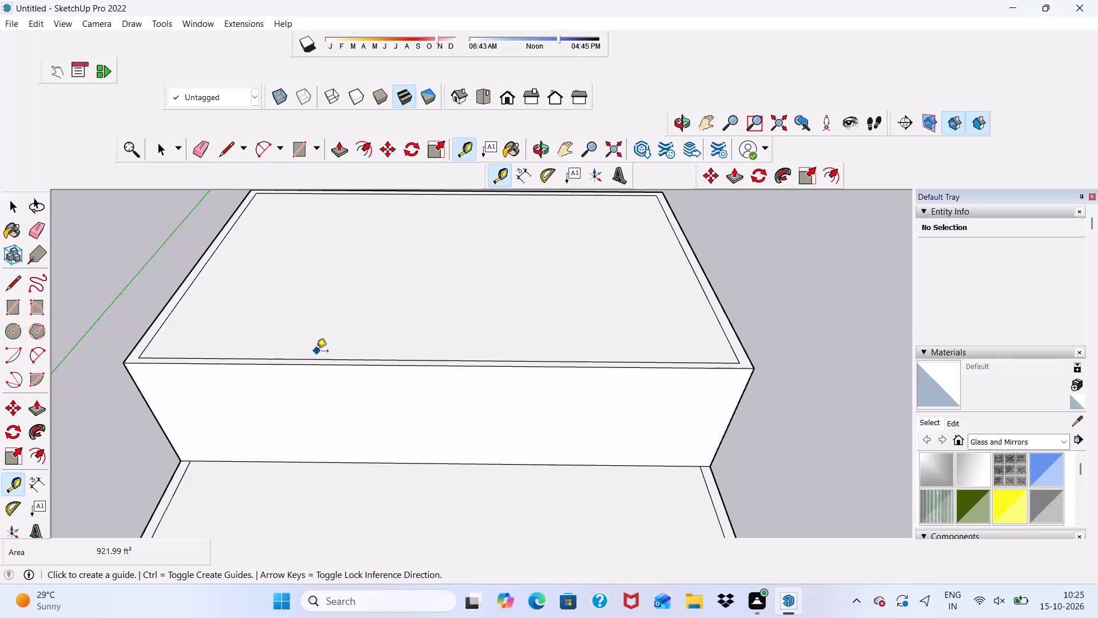
click(321, 359)
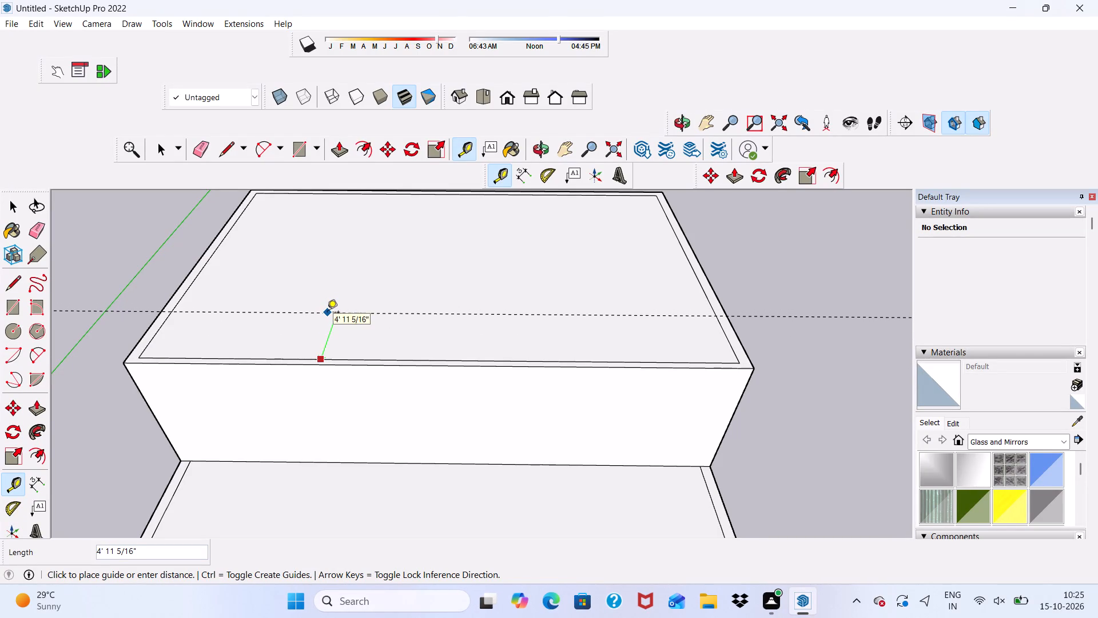
click(327, 314)
click(335, 316)
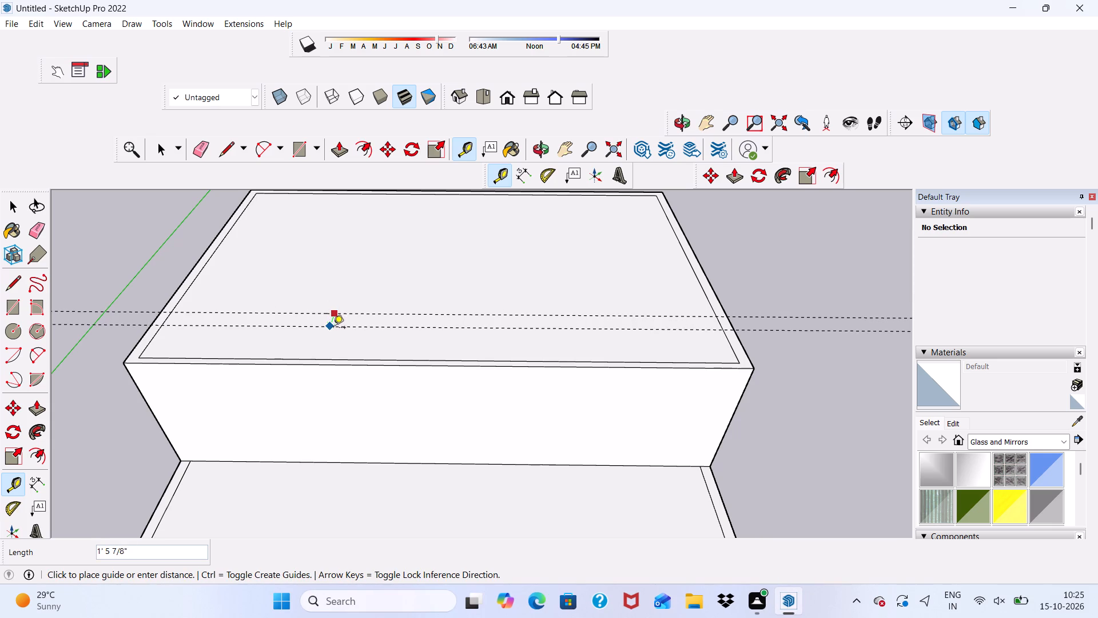
text(6")
key(Return)
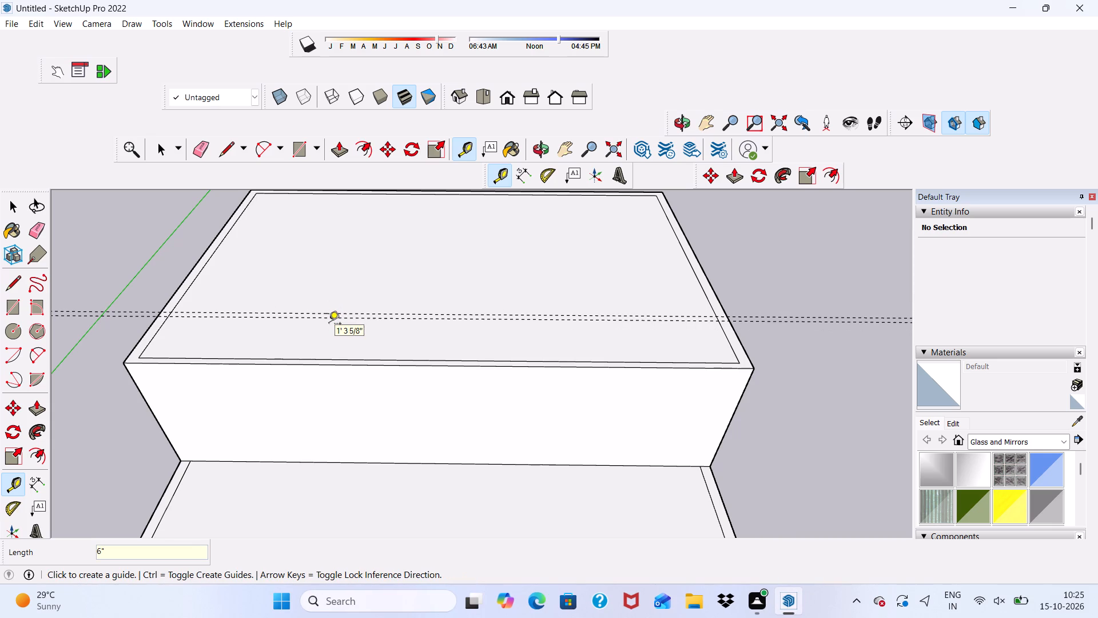
Draw a 40' line across the full roof along the guide nearer the partition.
click(229, 141)
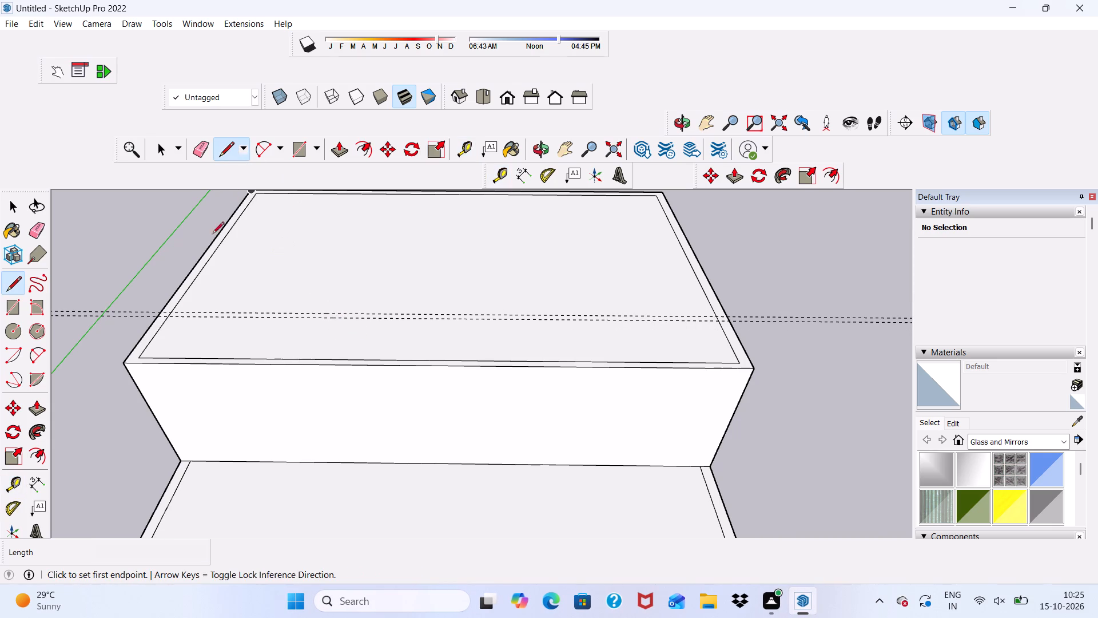
scroll(120, 453, up, 3)
scroll(145, 281, up, 8)
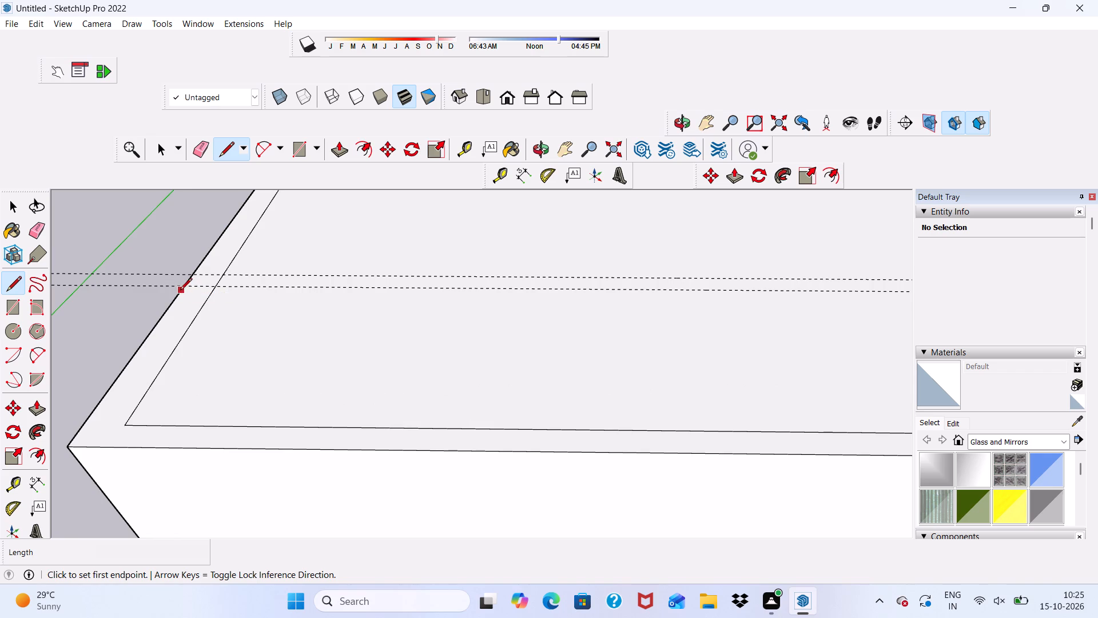
click(182, 290)
scroll(174, 319, down, 5)
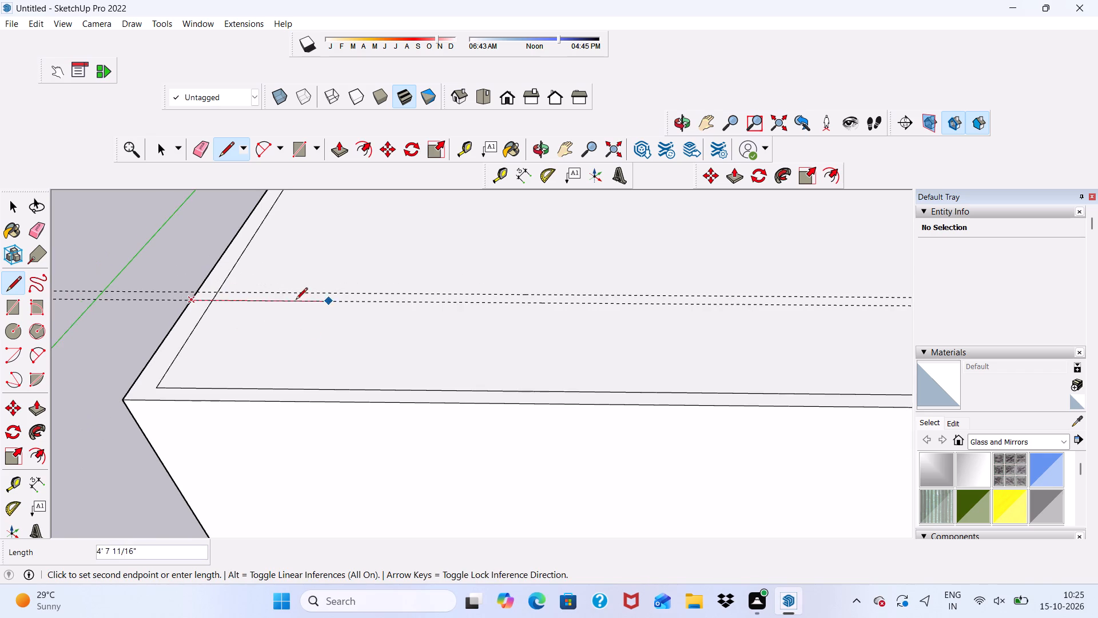
scroll(144, 358, down, 12)
scroll(751, 350, up, 6)
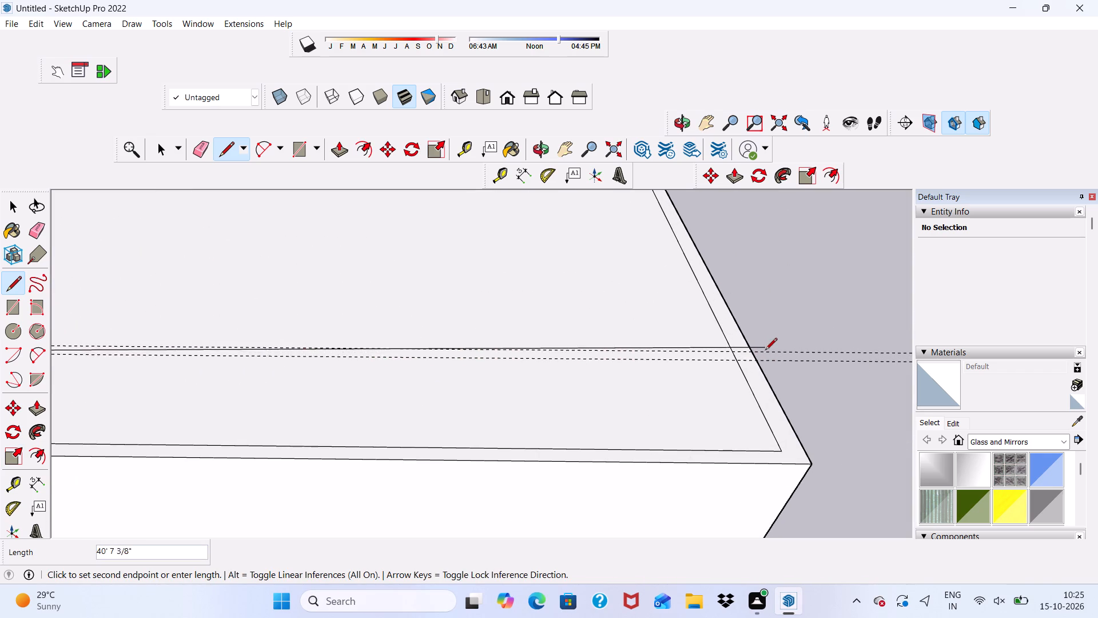
scroll(767, 358, up, 4)
click(755, 361)
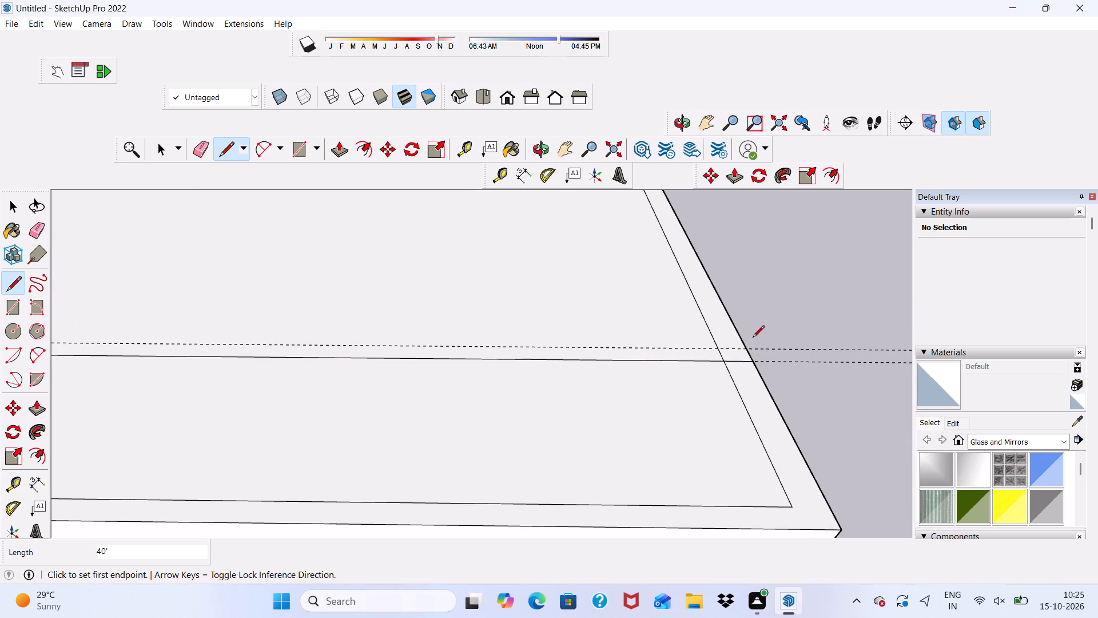
Draw a second 40' line across the roof along the guide farther from the partition.
click(746, 347)
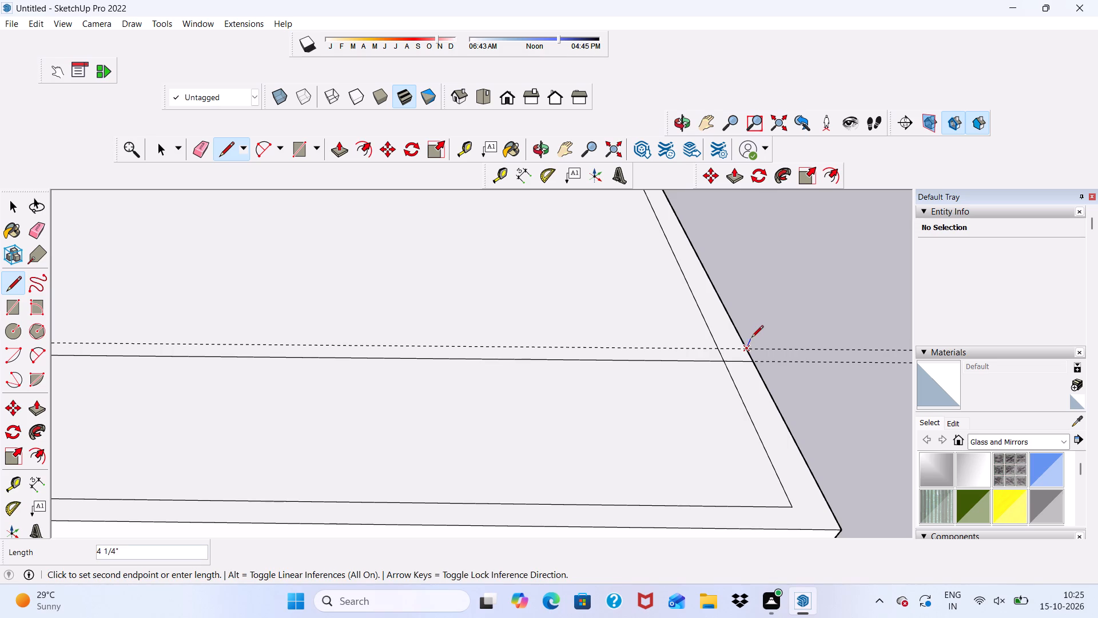
scroll(754, 337, down, 11)
scroll(435, 326, up, 6)
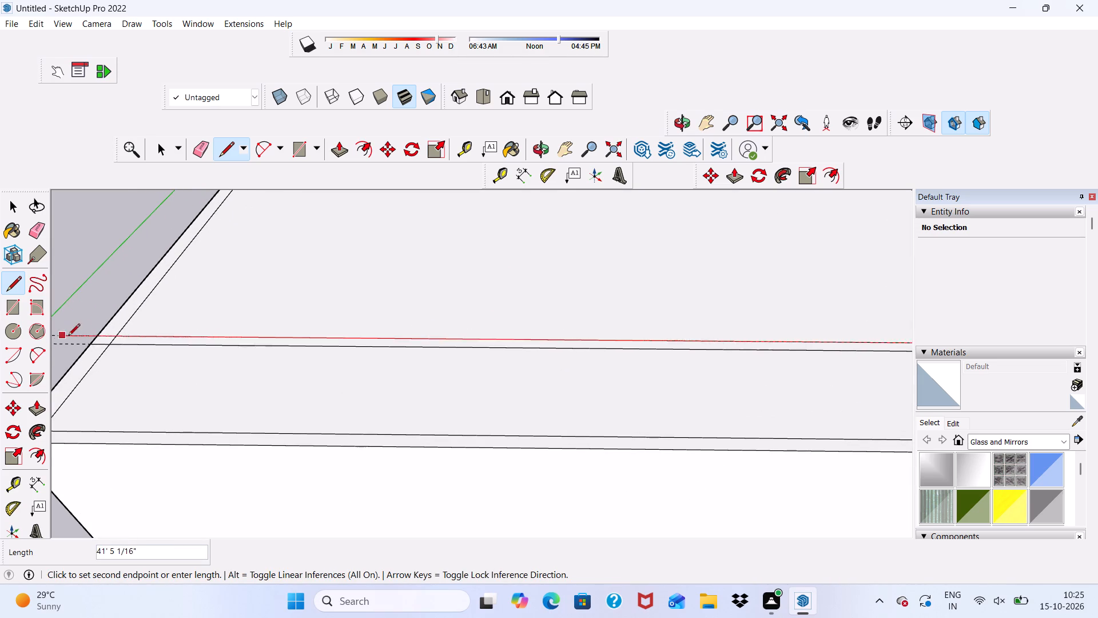
click(98, 338)
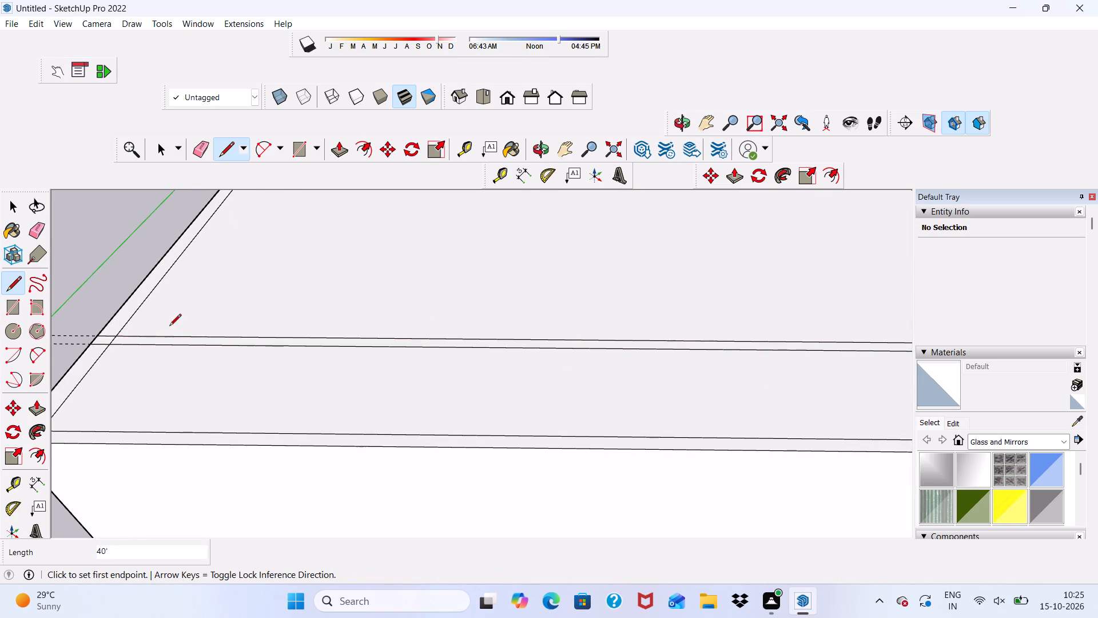
scroll(183, 341, down, 11)
key(space)
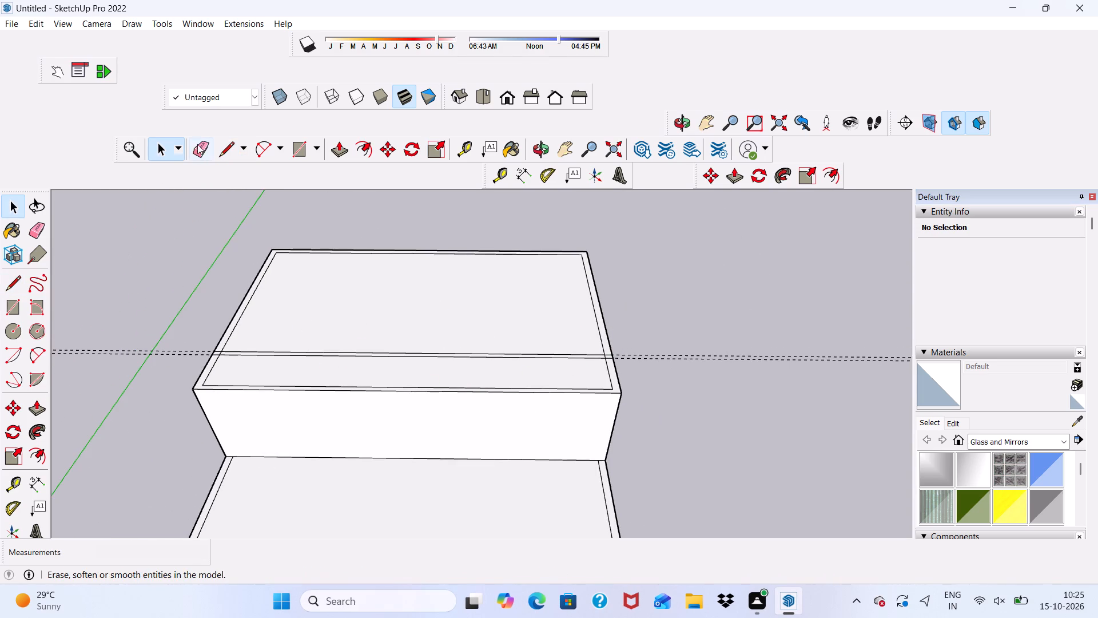
Erase both guide lines crossing the roof.
click(200, 143)
drag(169, 323, 174, 358)
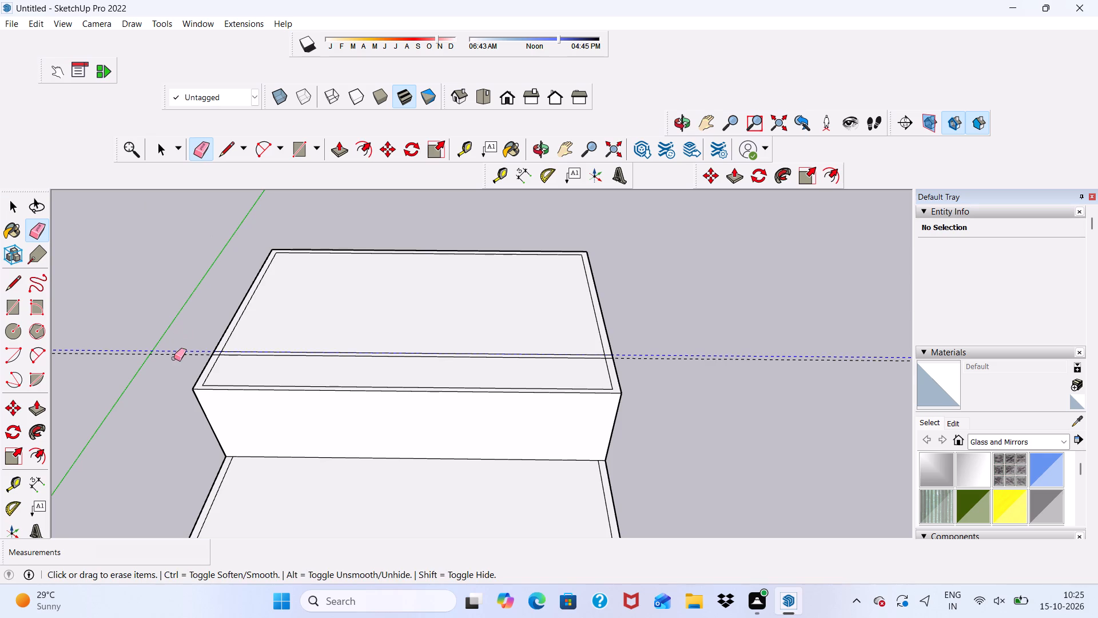
drag(174, 358, 163, 373)
scroll(607, 402, up, 4)
key(space)
Draw a rectangle 40' by about 8" along the top of the partition's outer face, starting at its upper green-axis corner.
scroll(588, 389, down, 5)
middle_drag(559, 414, 432, 309)
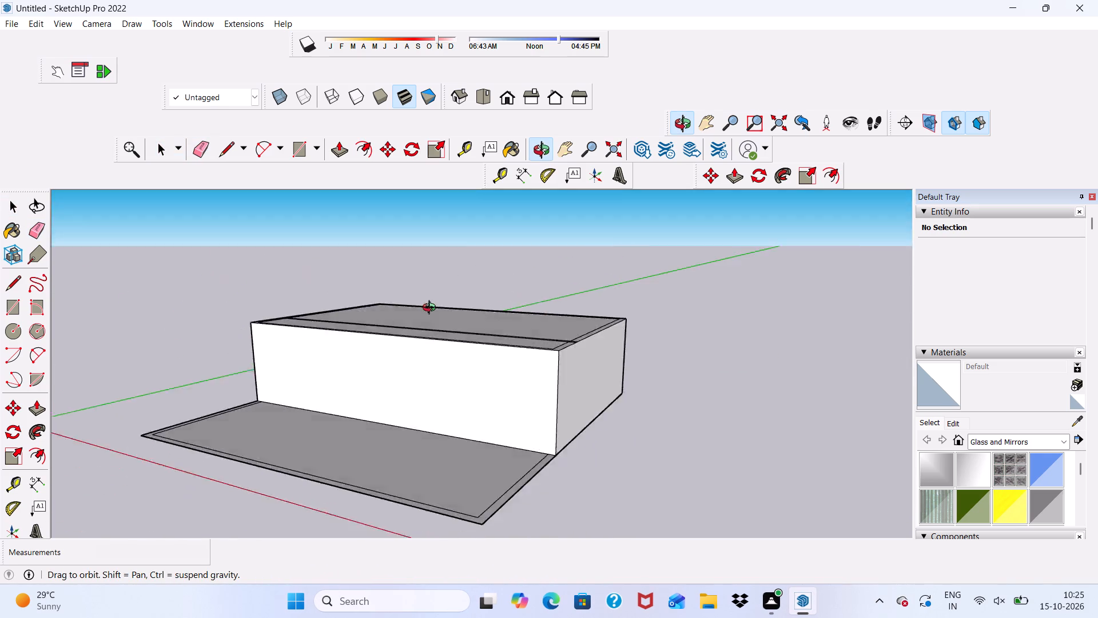
middle_drag(432, 309, 413, 307)
scroll(399, 347, up, 7)
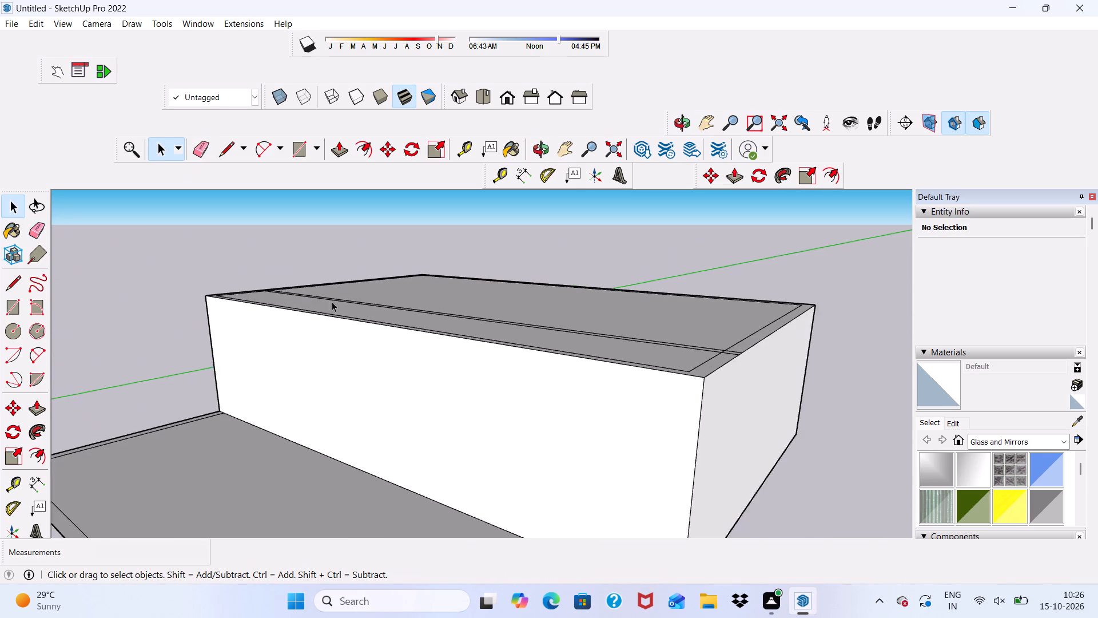
scroll(332, 302, up, 9)
scroll(259, 304, down, 1)
middle_drag(266, 312, 272, 366)
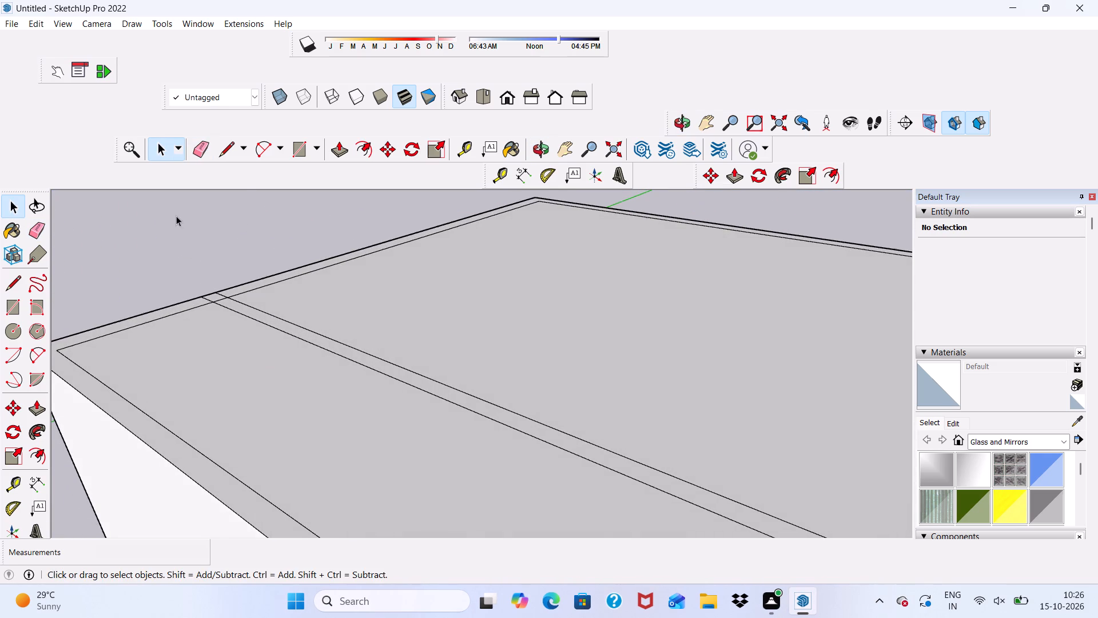
scroll(276, 291, down, 8)
middle_drag(383, 353, 436, 354)
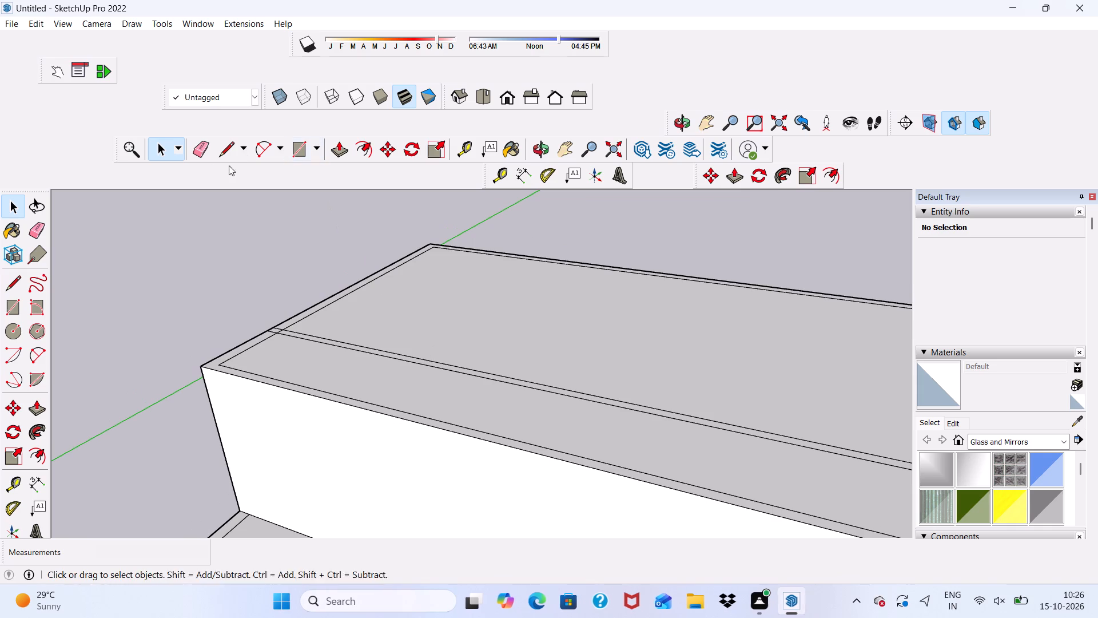
click(292, 146)
scroll(105, 438, up, 3)
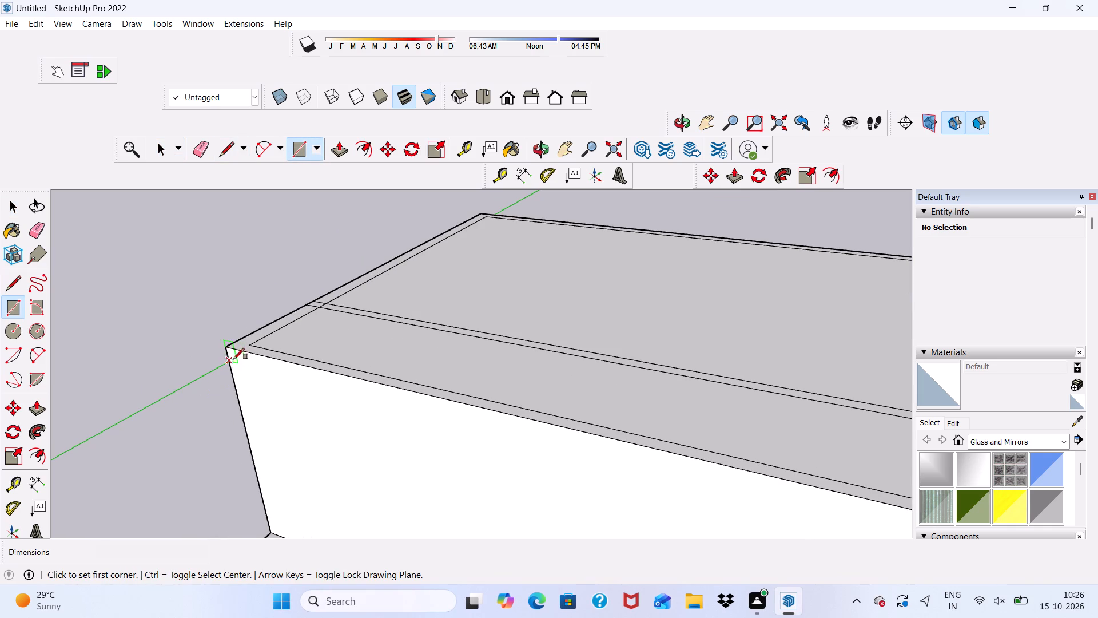
drag(229, 350, 224, 352)
scroll(216, 396, down, 10)
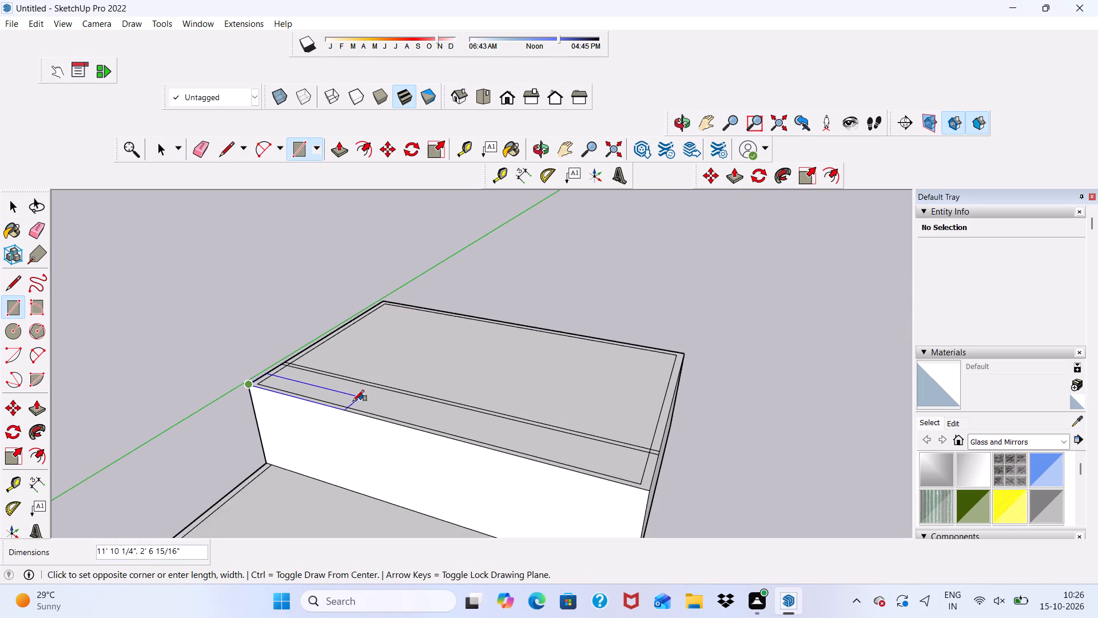
scroll(641, 533, up, 3)
scroll(641, 482, up, 4)
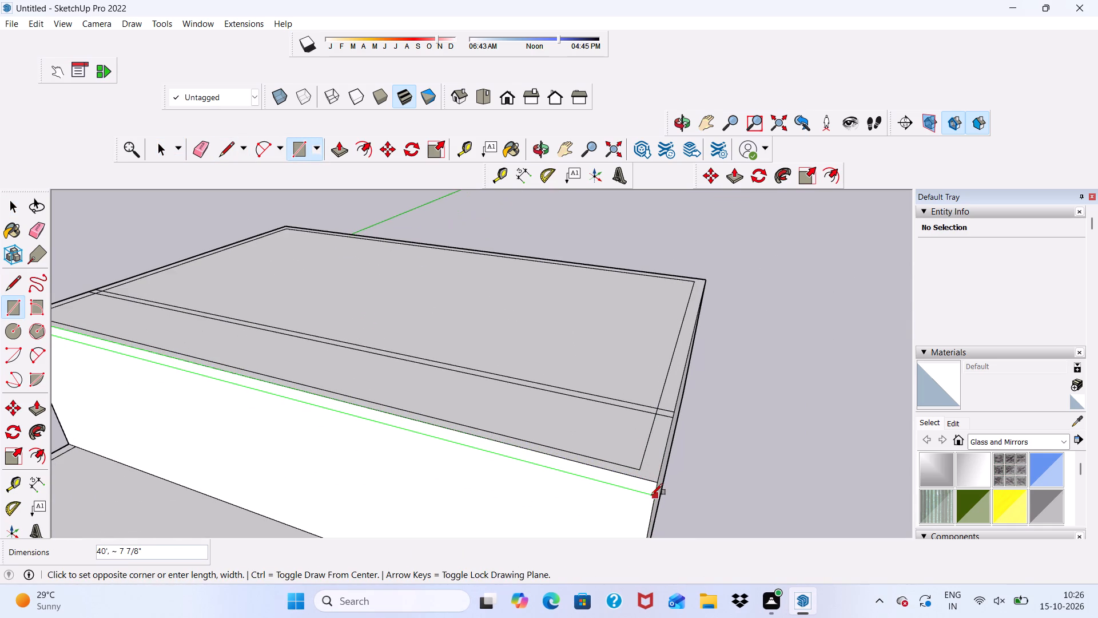
scroll(651, 495, up, 1)
click(651, 495)
key(space)
Push/Pull the narrow strip at the top of the partition's outer face outward about 3' 3" as a roof overhang.
scroll(578, 427, up, 4)
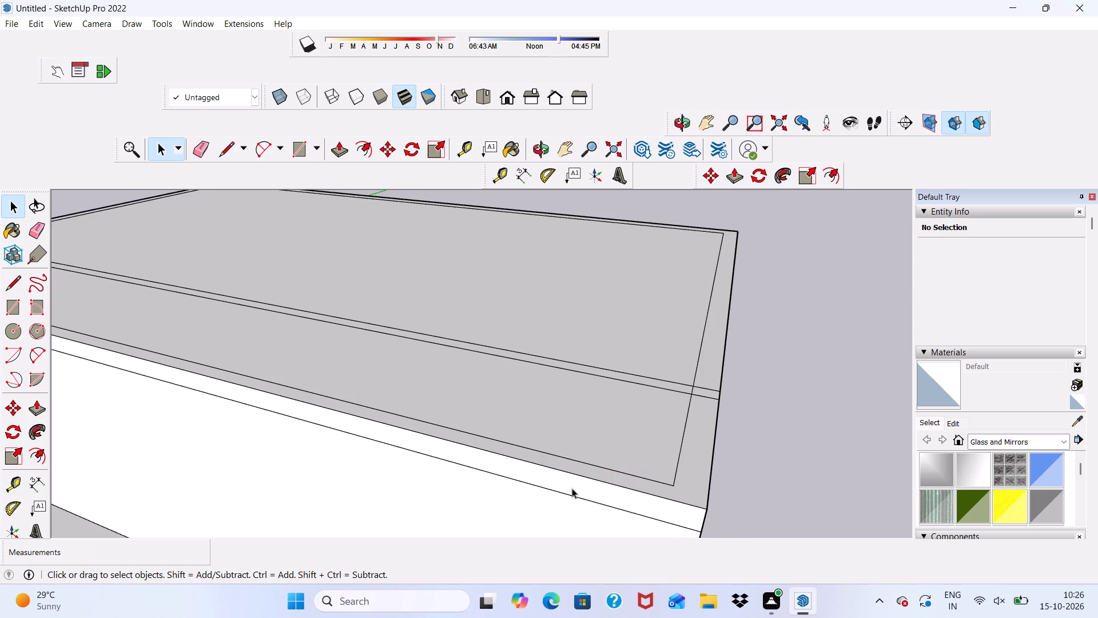
click(572, 489)
click(339, 145)
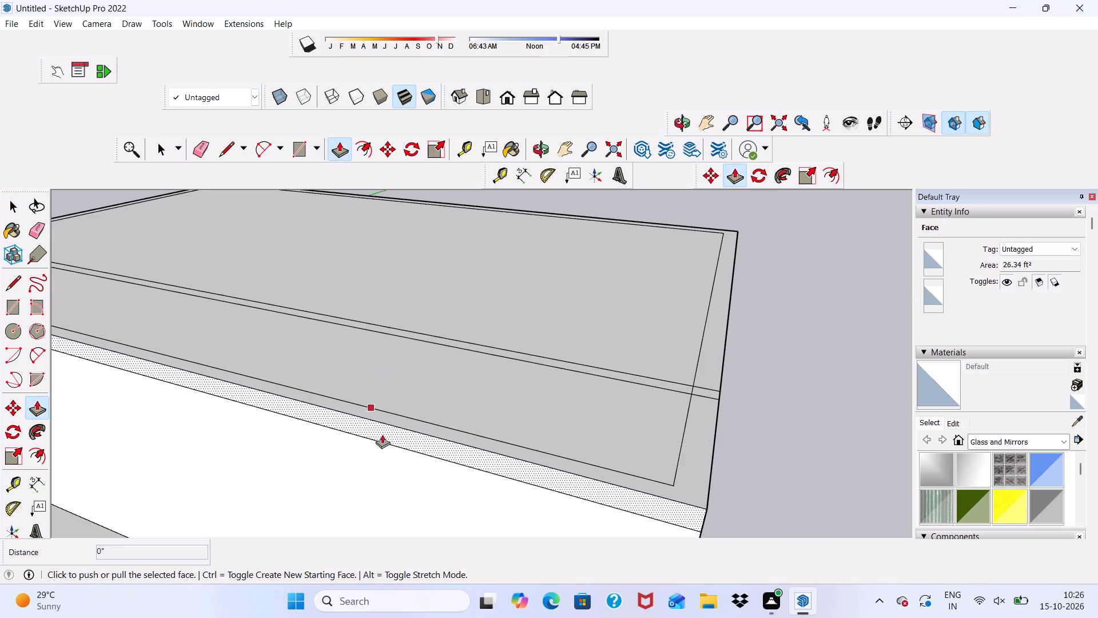
scroll(410, 470, up, 2)
click(417, 431)
scroll(358, 472, down, 10)
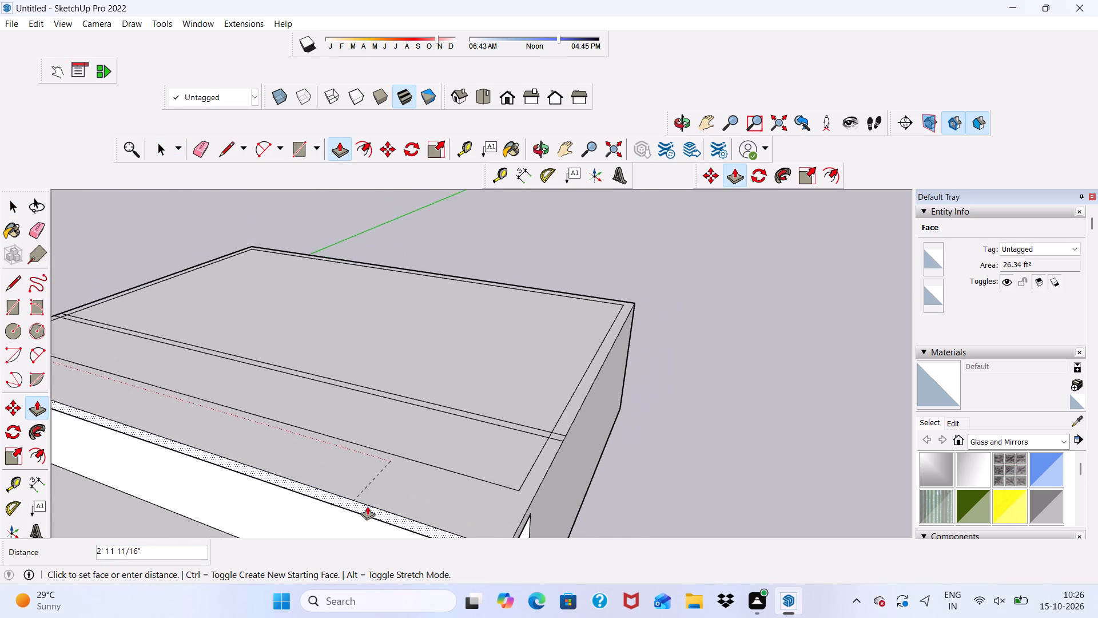
scroll(364, 493, down, 19)
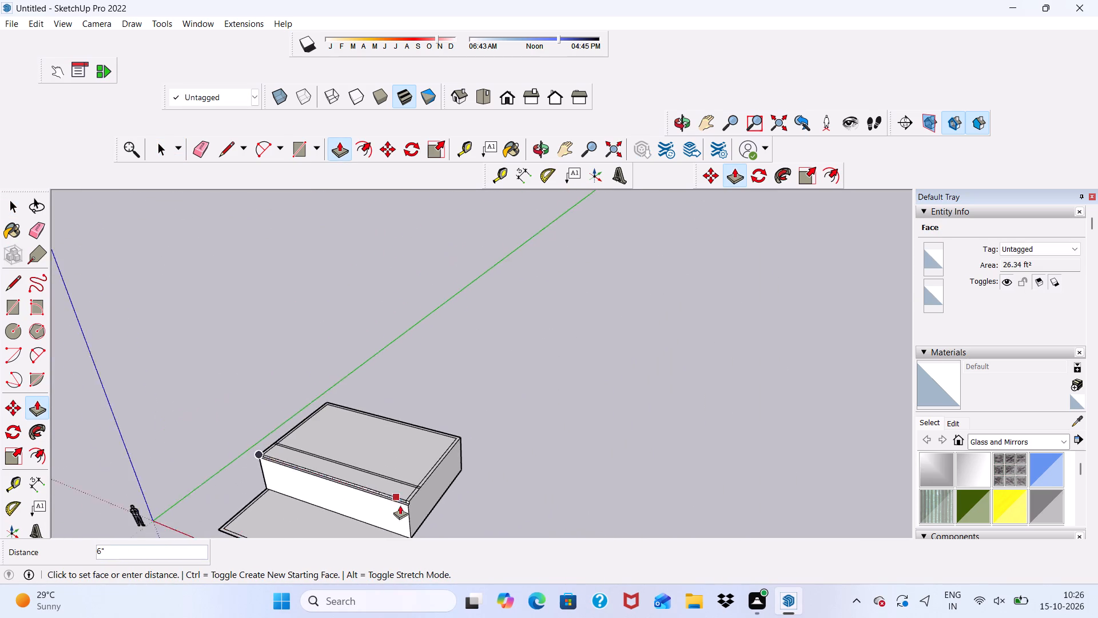
middle_drag(358, 522, 427, 433)
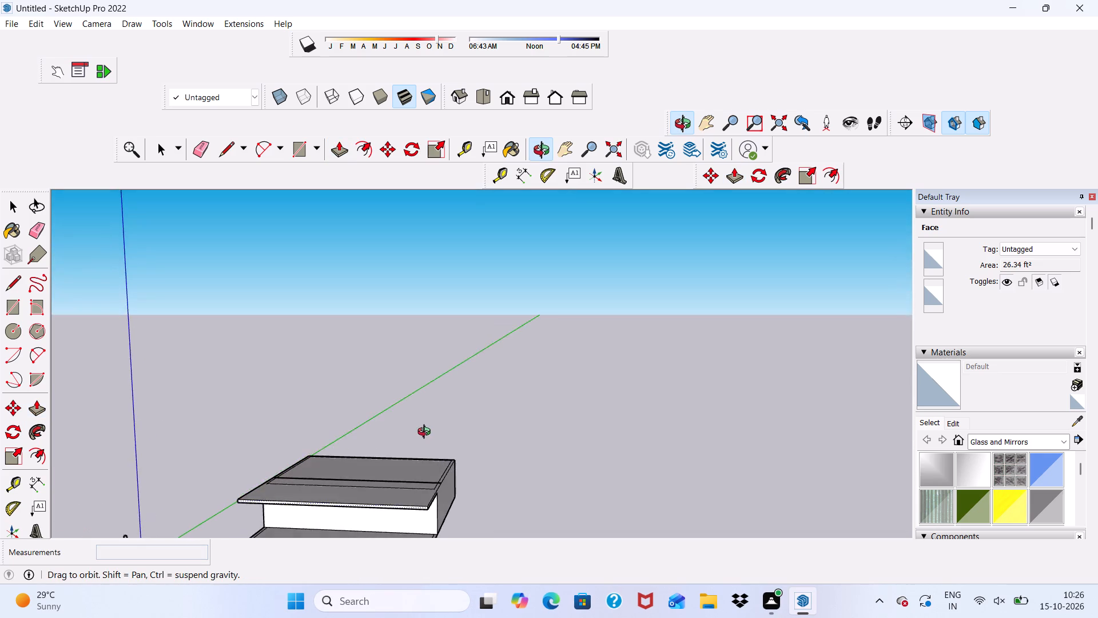
middle_drag(427, 433, 444, 435)
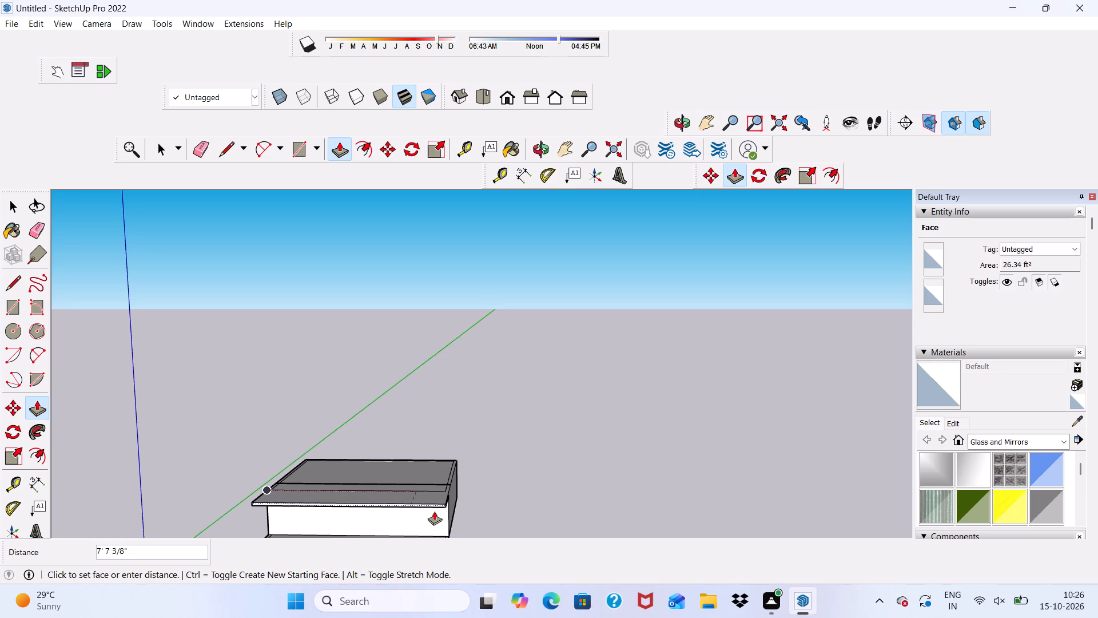
scroll(443, 512, up, 3)
middle_drag(439, 502, 327, 560)
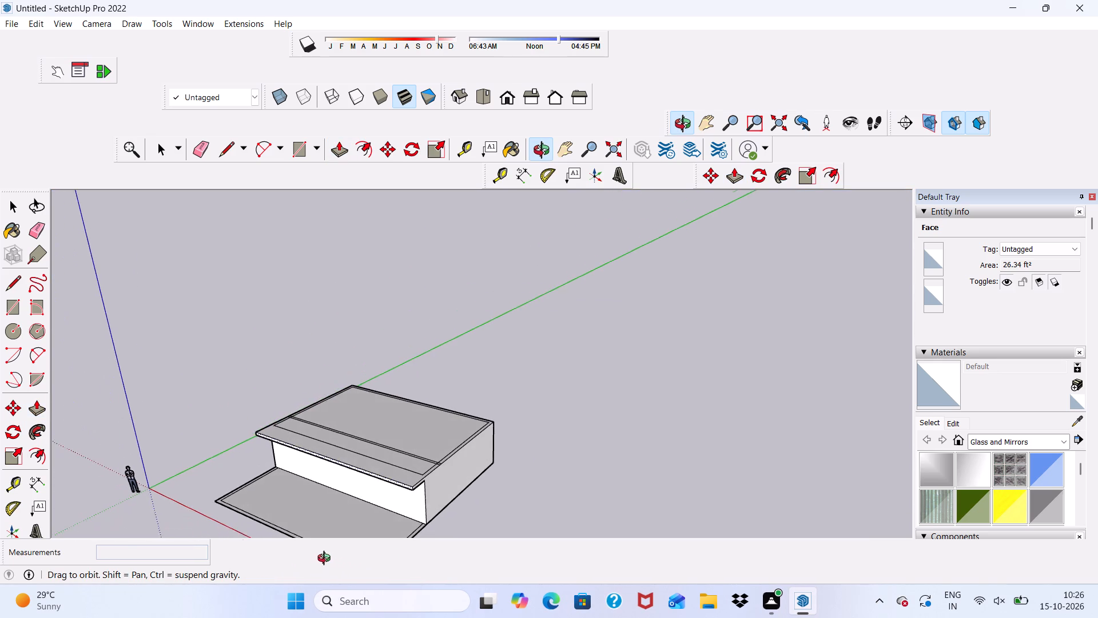
middle_drag(327, 560, 325, 560)
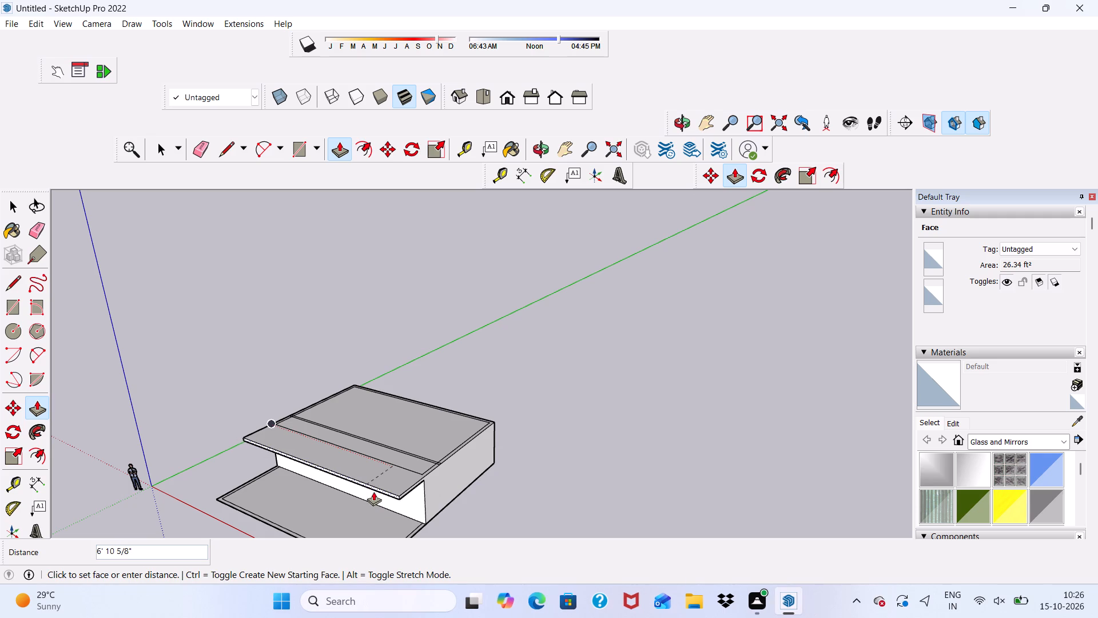
click(385, 480)
middle_drag(380, 480, 497, 494)
scroll(496, 495, up, 5)
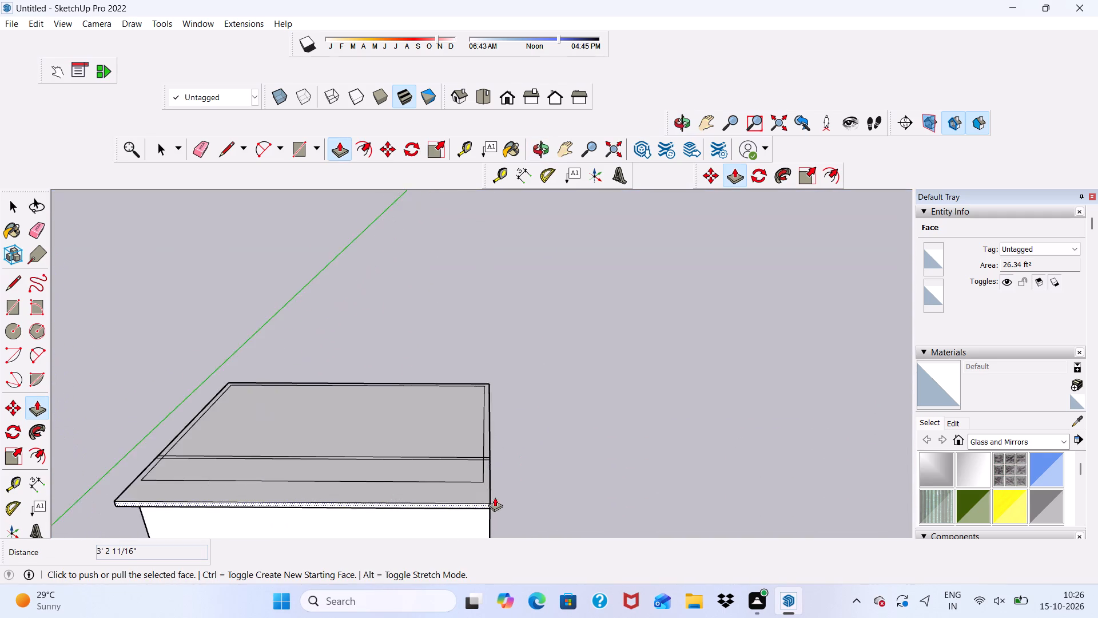
Push/Pull the front face of the roof overhang by a small amount.
scroll(495, 497, up, 9)
click(478, 502)
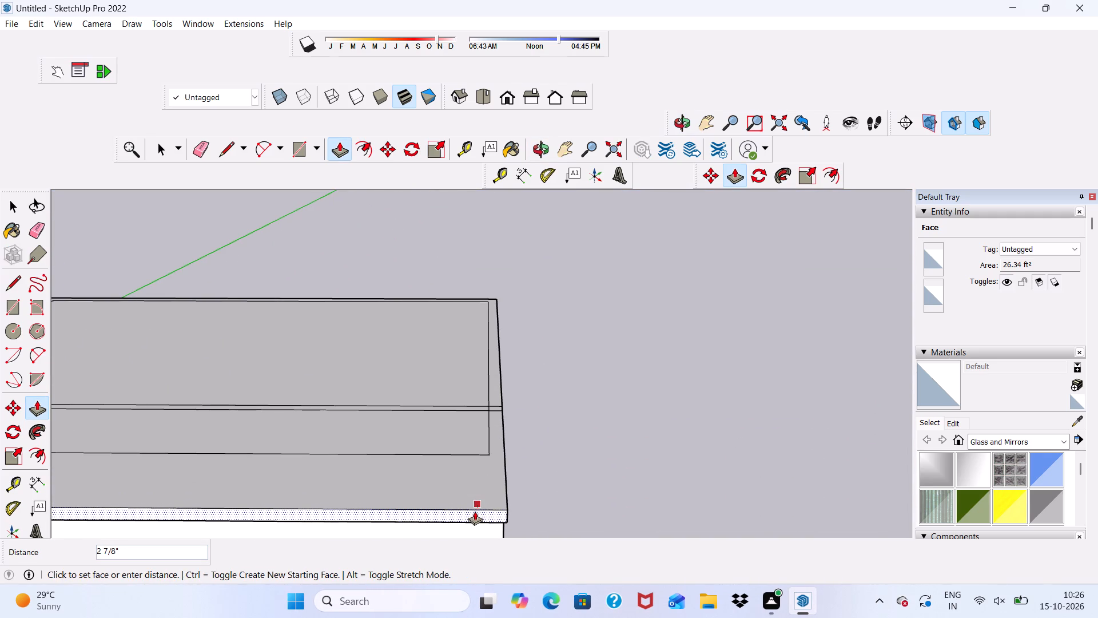
click(475, 512)
key(space)
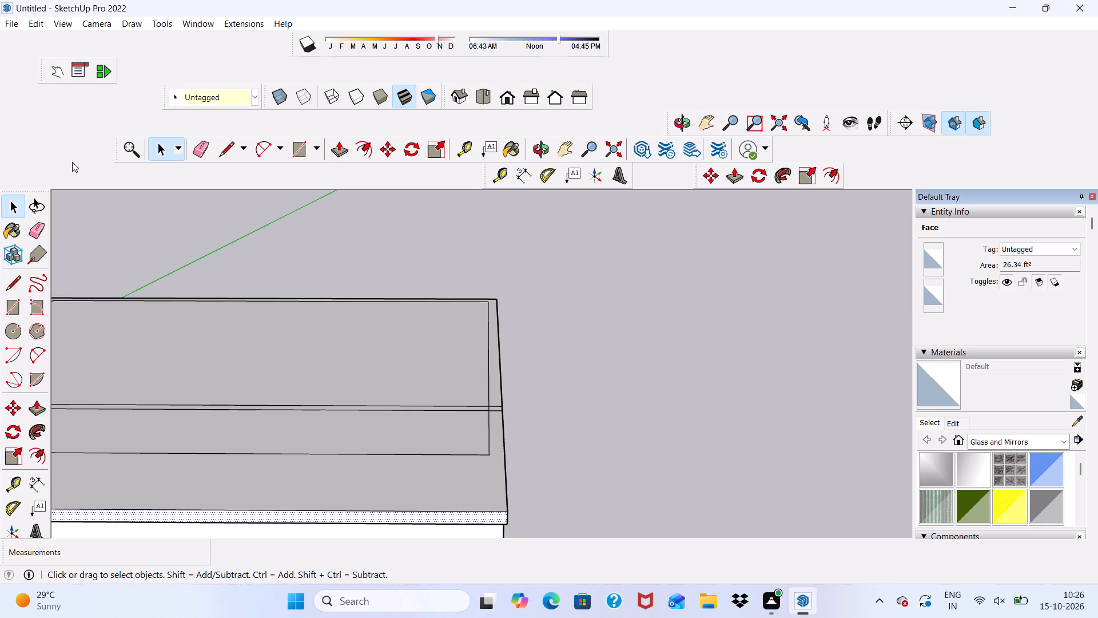
Erase the leftover inner outline edges on the front roof area: the long edge and the short side segment at each end.
click(201, 150)
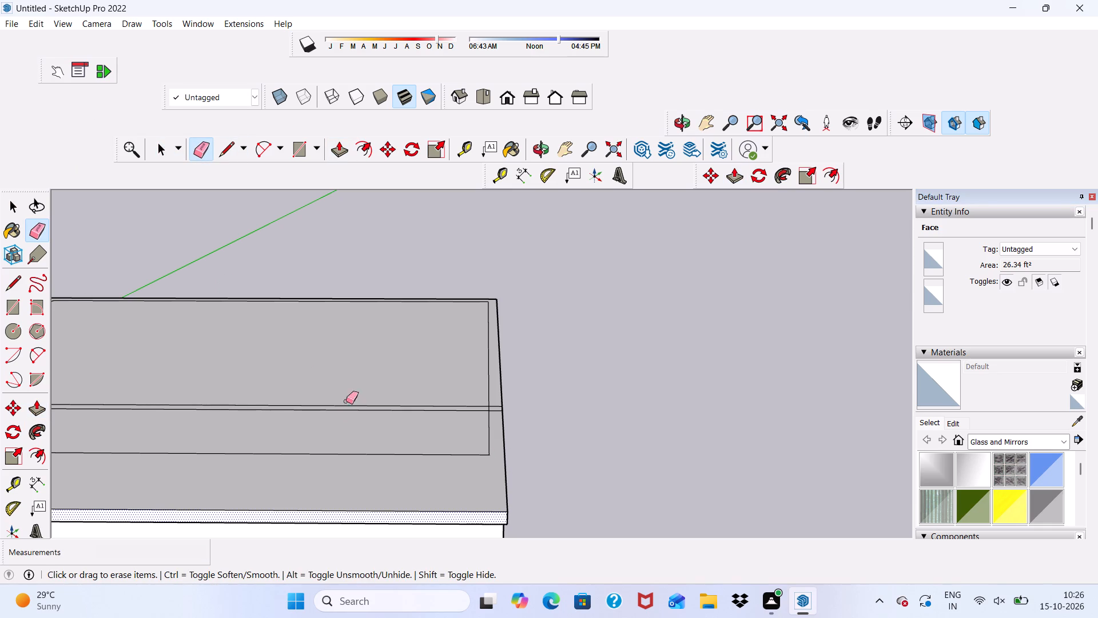
drag(348, 447, 348, 456)
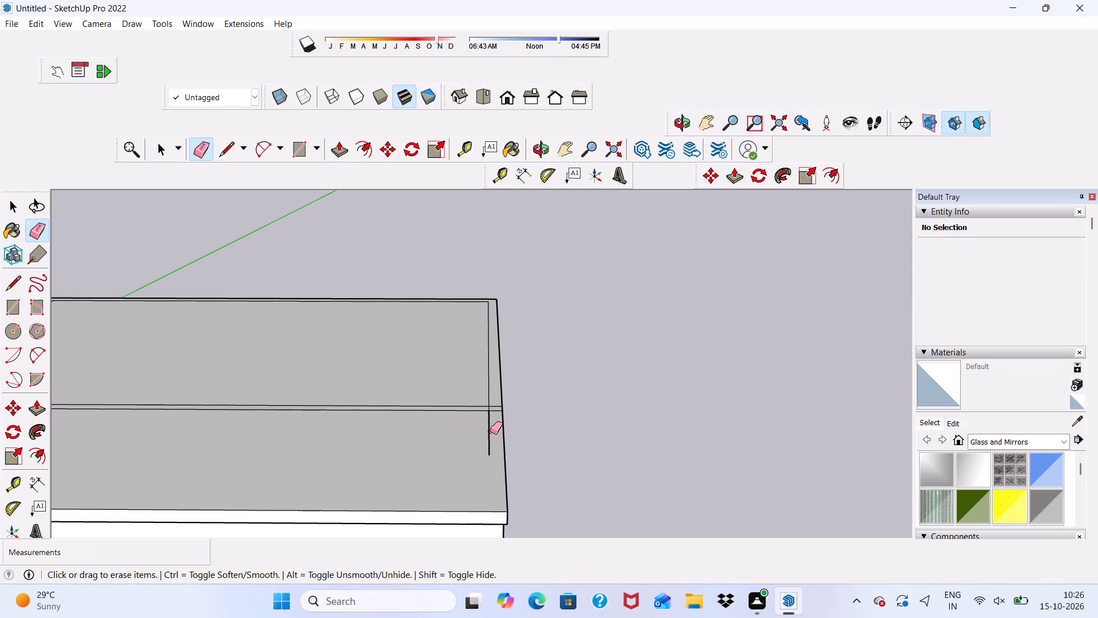
drag(479, 435, 492, 424)
scroll(486, 398, down, 8)
scroll(612, 438, up, 5)
scroll(237, 401, down, 1)
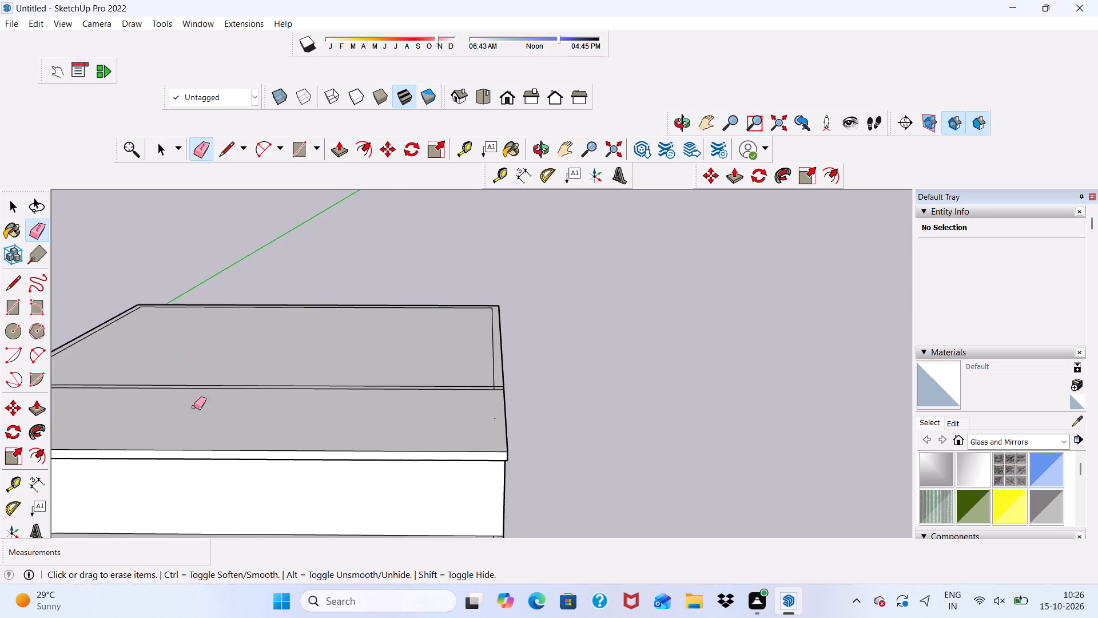
scroll(254, 413, down, 11)
scroll(280, 447, up, 15)
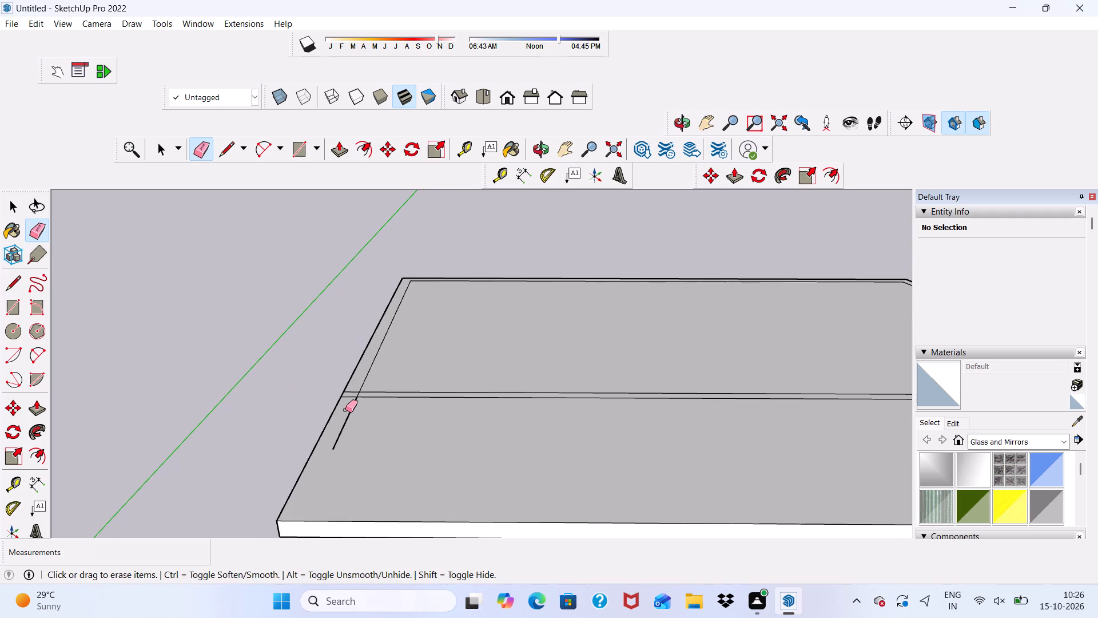
click(351, 416)
drag(347, 413, 349, 418)
scroll(250, 422, down, 5)
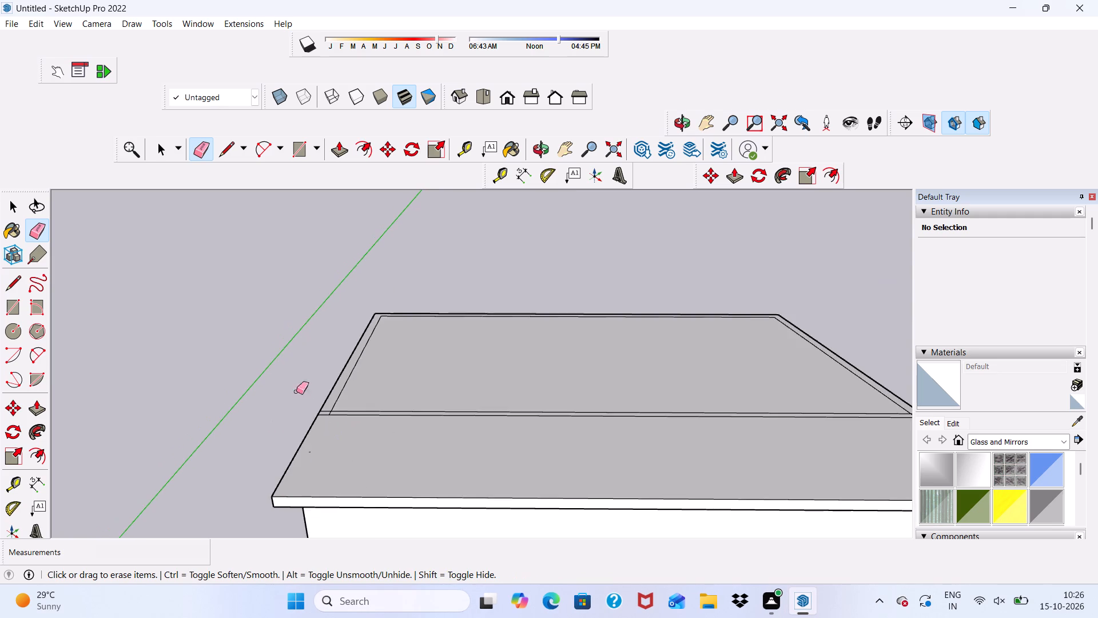
scroll(281, 391, up, 4)
key(space)
Offset the outline of the front roof area, overhang included, inward by 9".
scroll(383, 434, up, 3)
scroll(322, 377, up, 3)
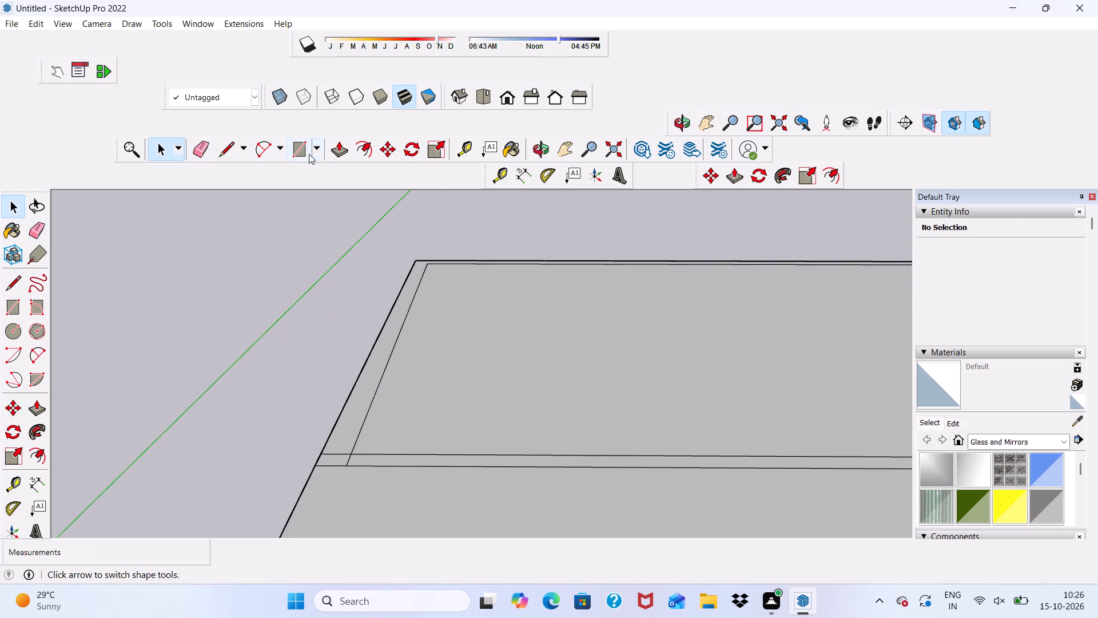
click(363, 149)
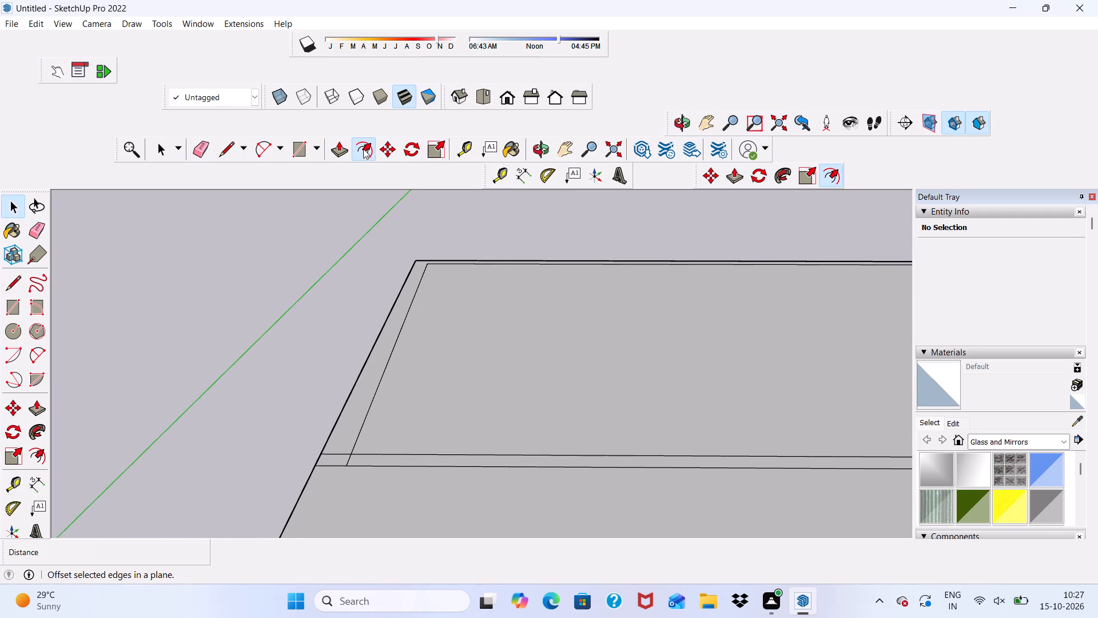
scroll(339, 421, down, 14)
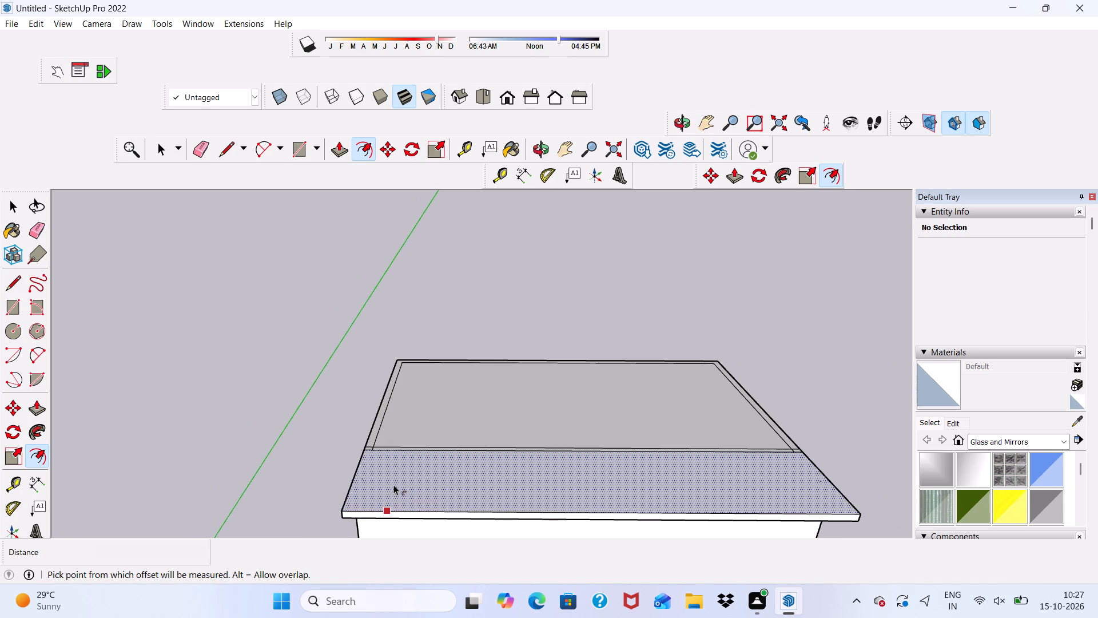
click(393, 485)
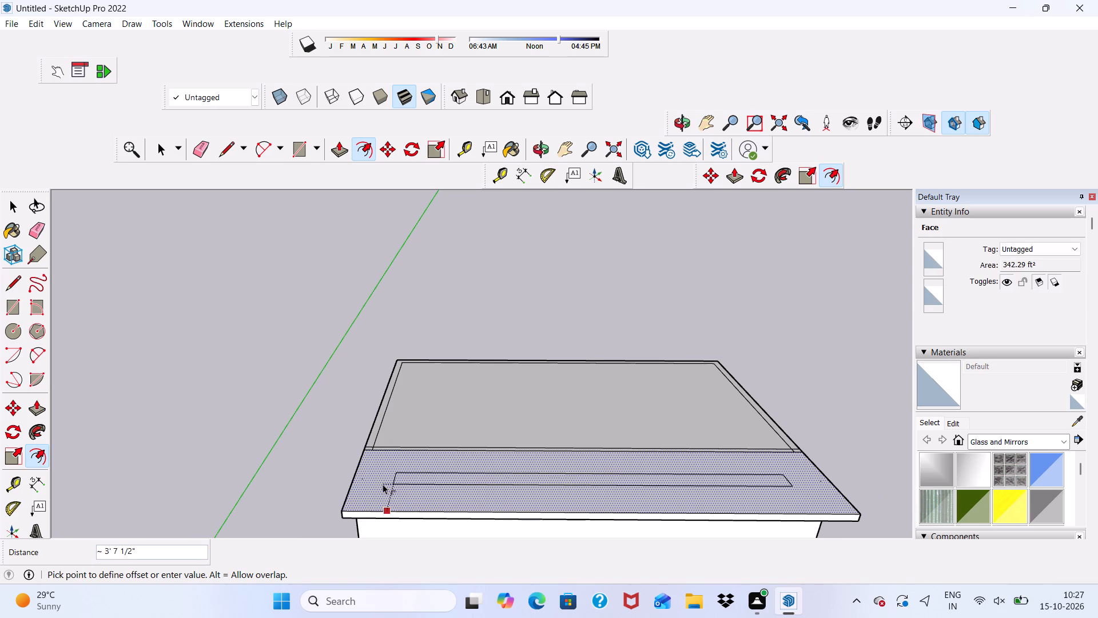
key(9)
key(shift+quotedbl)
key(Return)
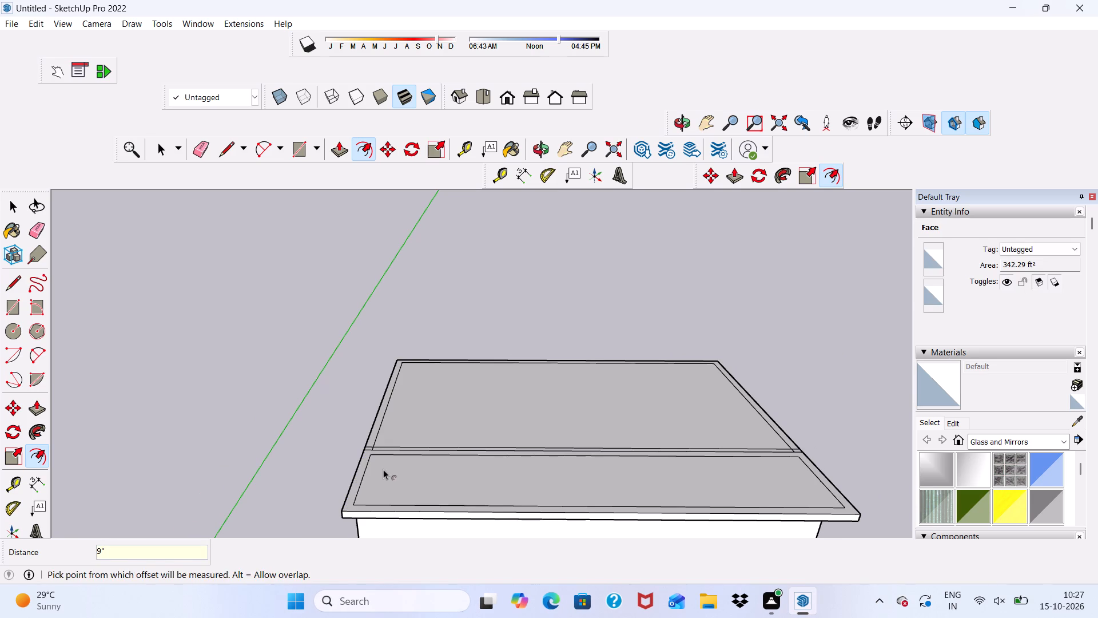
key(space)
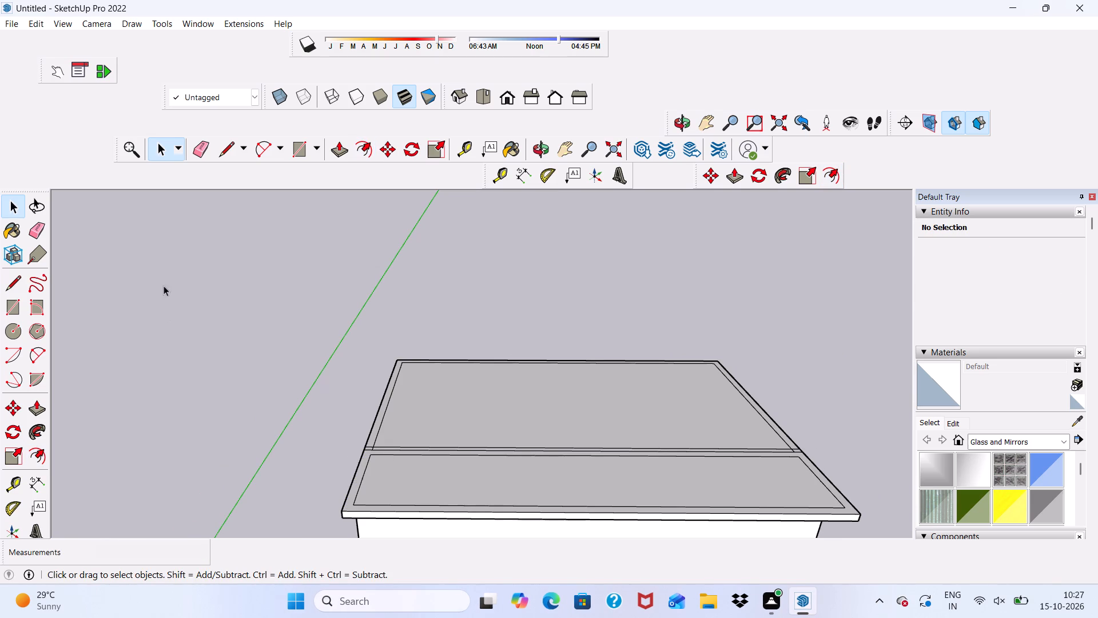
Draw a 9" line joining the rear inset's side line to the front inset's corner on the green-axis side.
click(216, 144)
scroll(419, 469, down, 1)
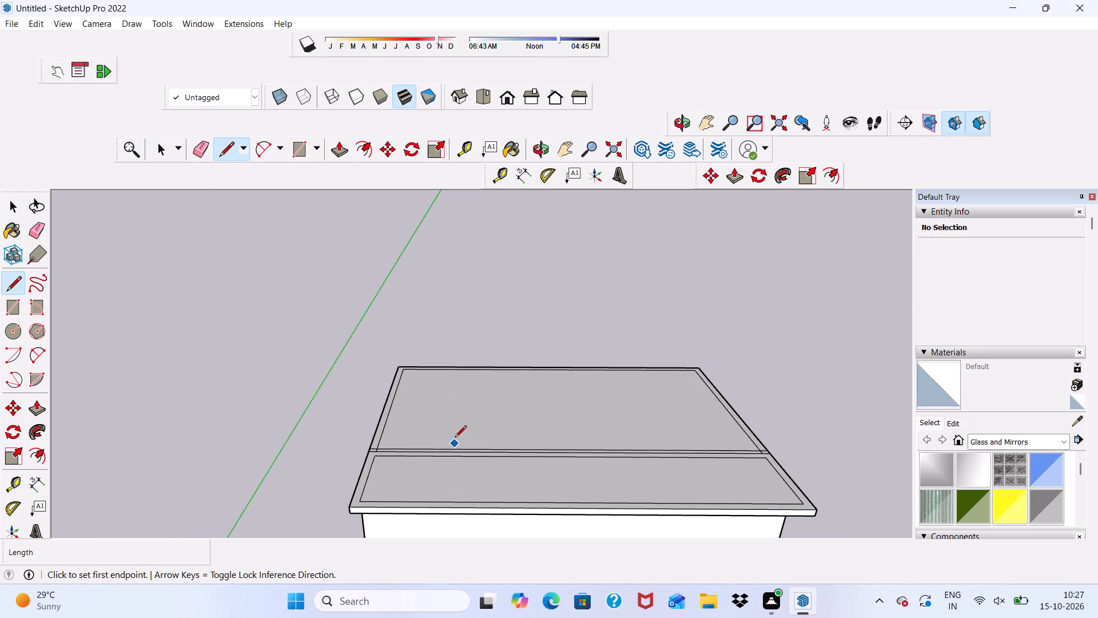
scroll(442, 399, up, 4)
scroll(433, 395, down, 7)
scroll(413, 550, up, 7)
scroll(413, 351, down, 1)
middle_drag(420, 366, 407, 473)
scroll(380, 429, up, 2)
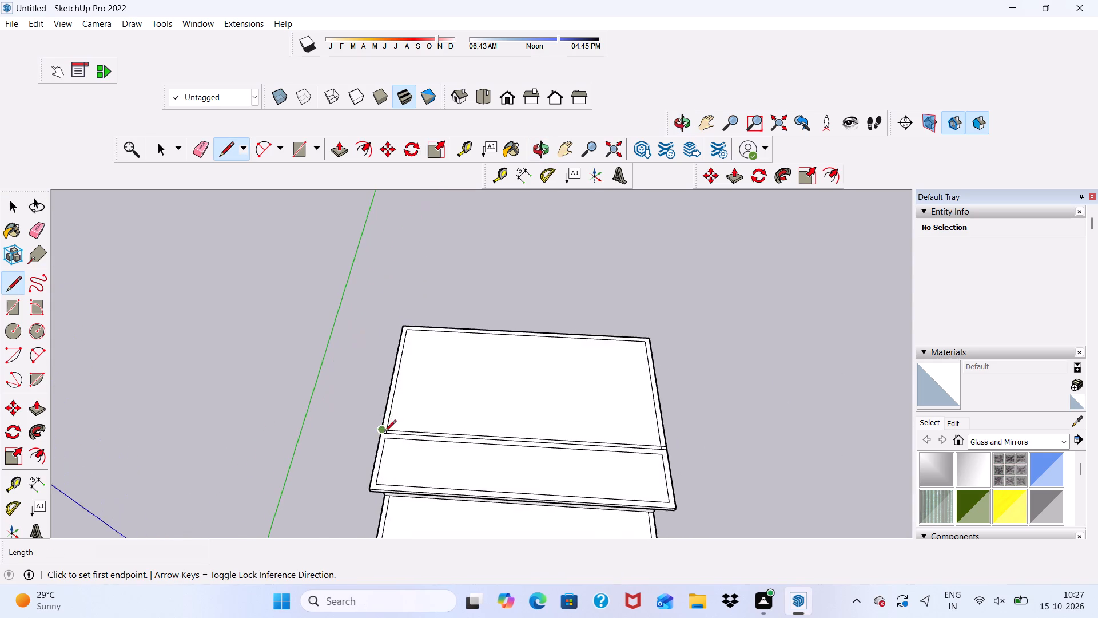
scroll(384, 433, up, 18)
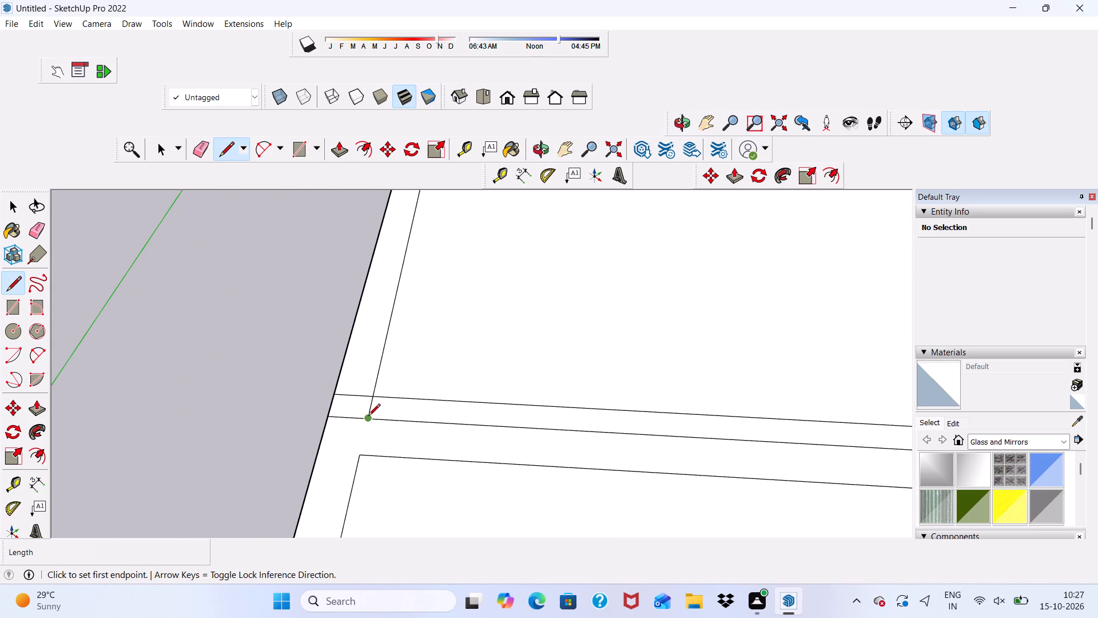
click(366, 419)
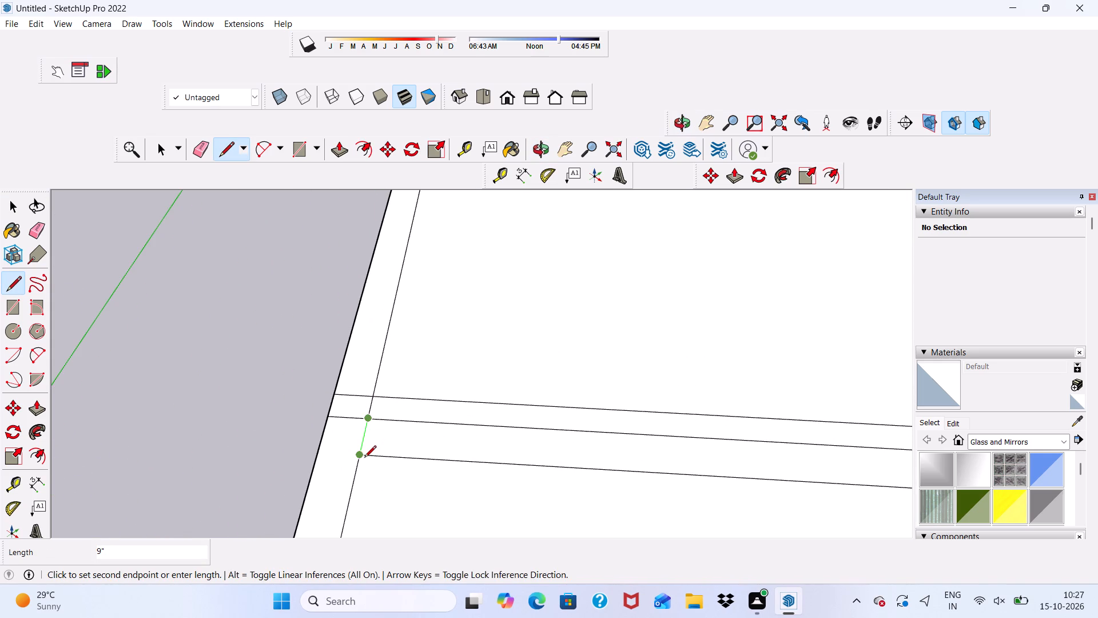
click(364, 458)
Draw the matching line joining the rear inset's side line to the front inset's corner at the opposite end.
scroll(282, 405, down, 8)
scroll(148, 422, down, 11)
scroll(601, 458, up, 5)
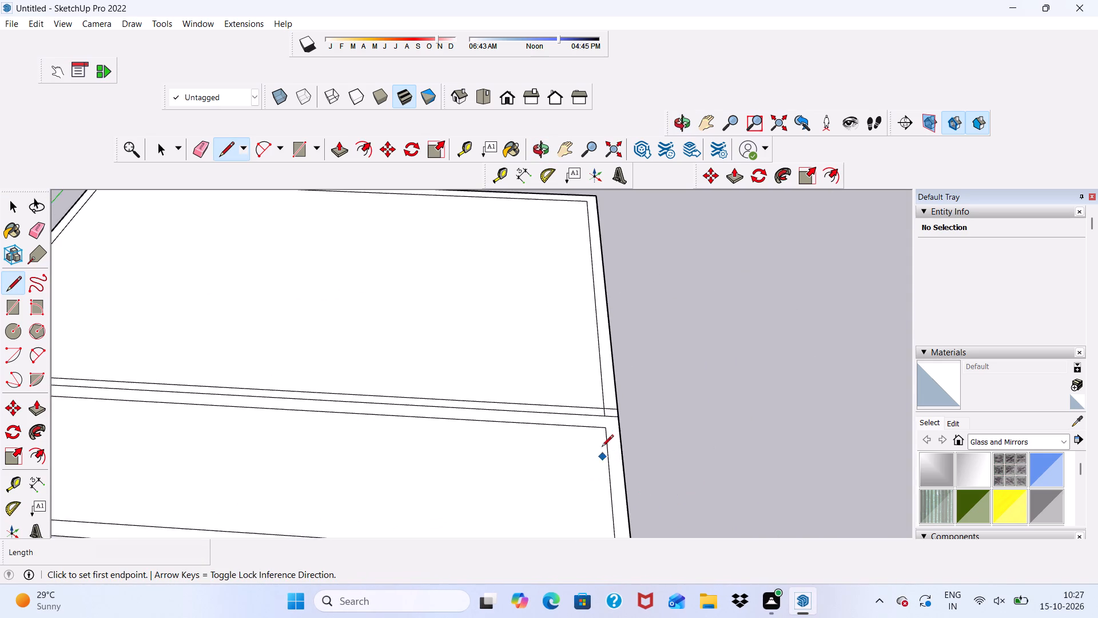
scroll(602, 447, up, 12)
click(606, 423)
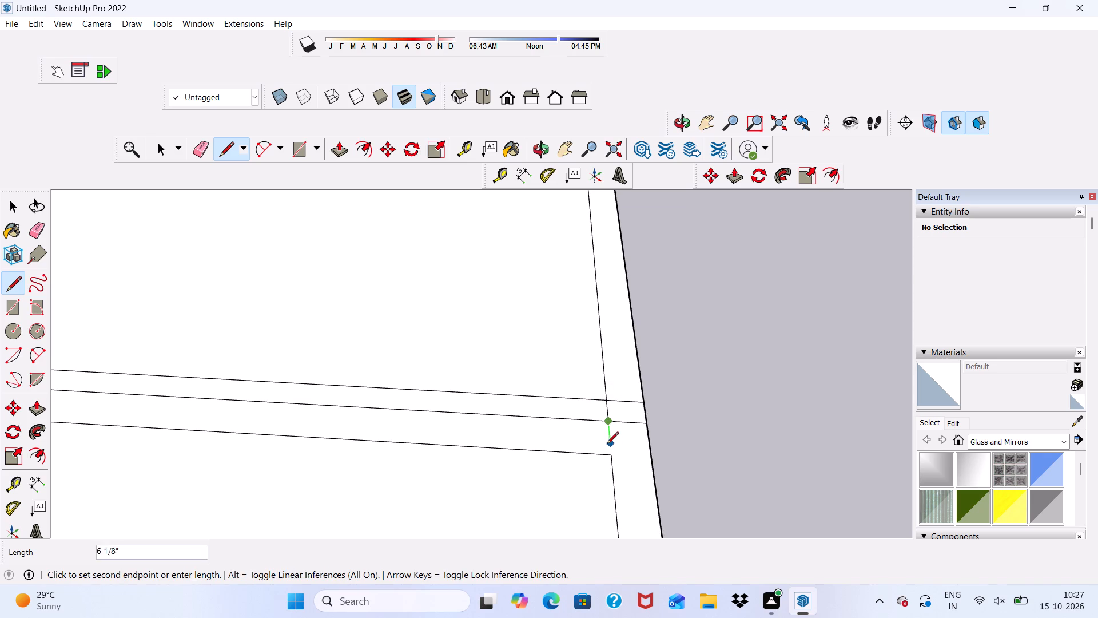
click(609, 458)
Erase the front inset's long edge that runs beside the two partition lines on the roof.
scroll(531, 402, down, 6)
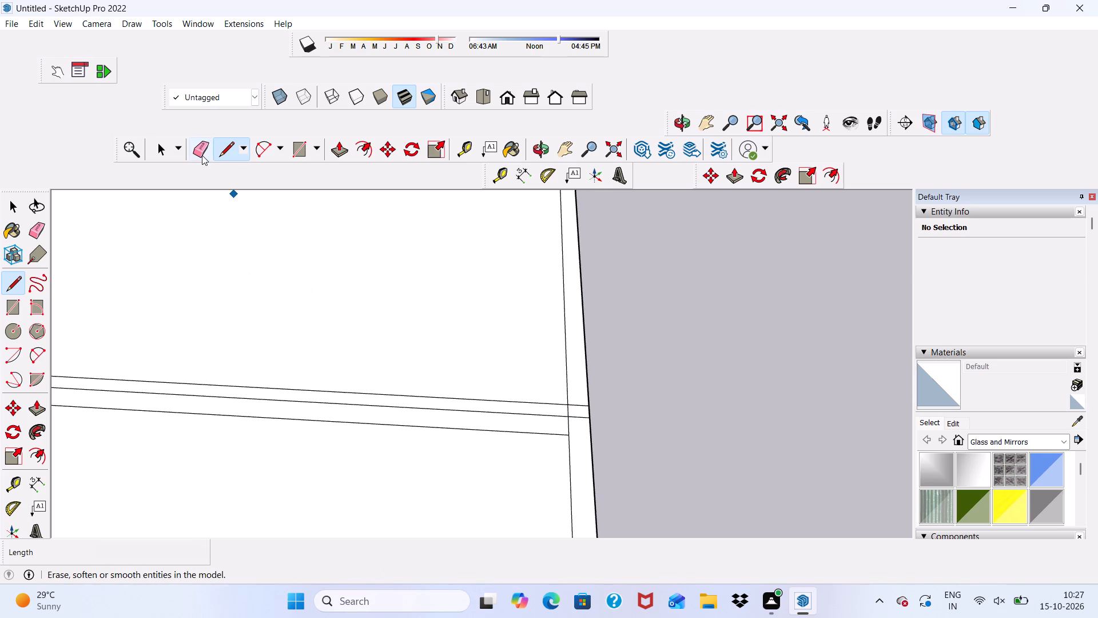
click(205, 154)
scroll(362, 344, up, 5)
scroll(415, 393, down, 3)
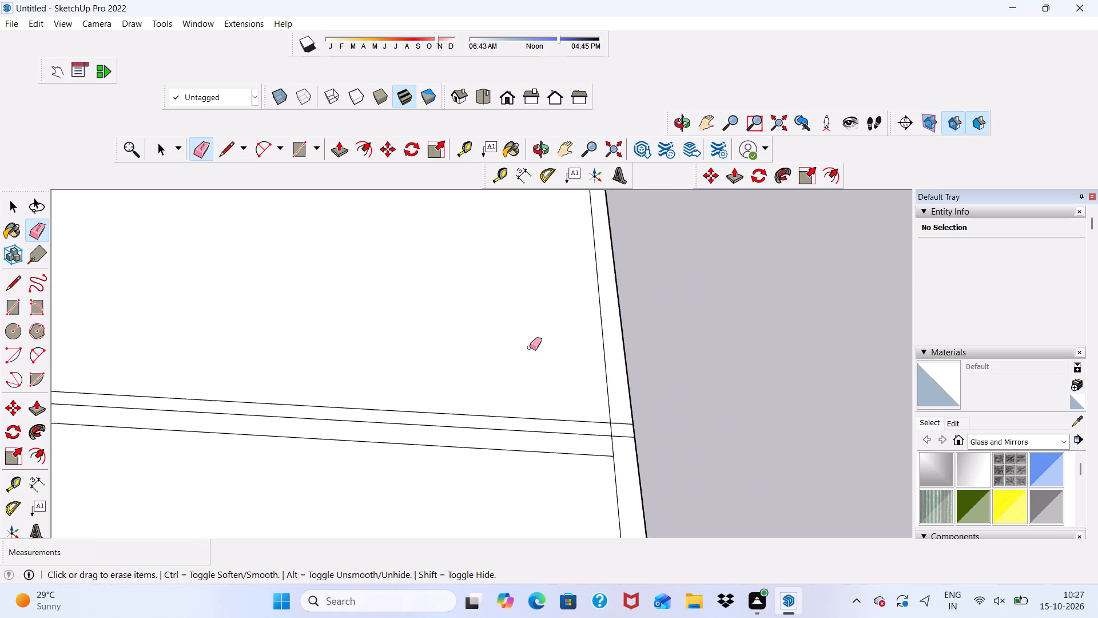
scroll(530, 347, down, 9)
scroll(547, 438, up, 4)
drag(555, 413, 563, 429)
Erase the partition line stubs beyond the inset and the short inset segment between them at the green-axis end.
scroll(587, 408, down, 12)
scroll(311, 410, up, 7)
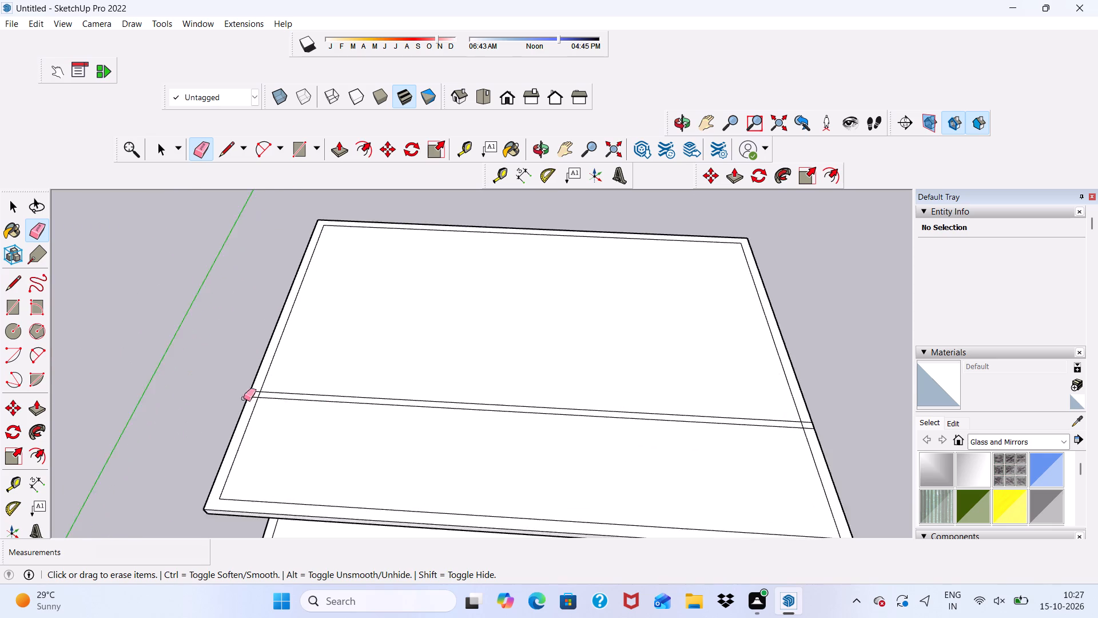
scroll(244, 398, up, 9)
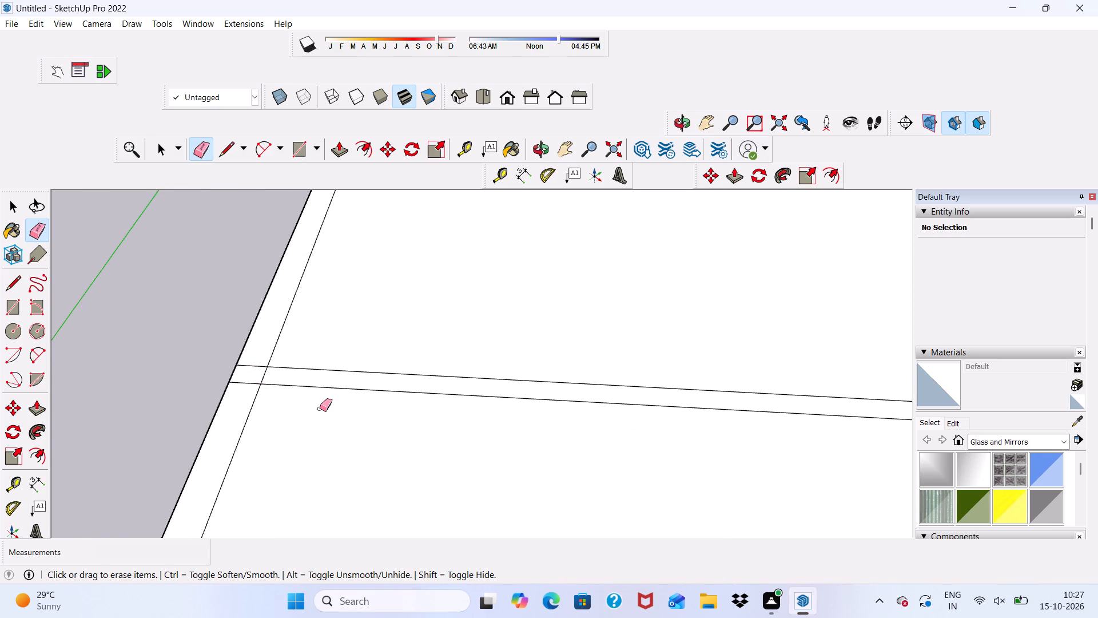
scroll(266, 382, up, 2)
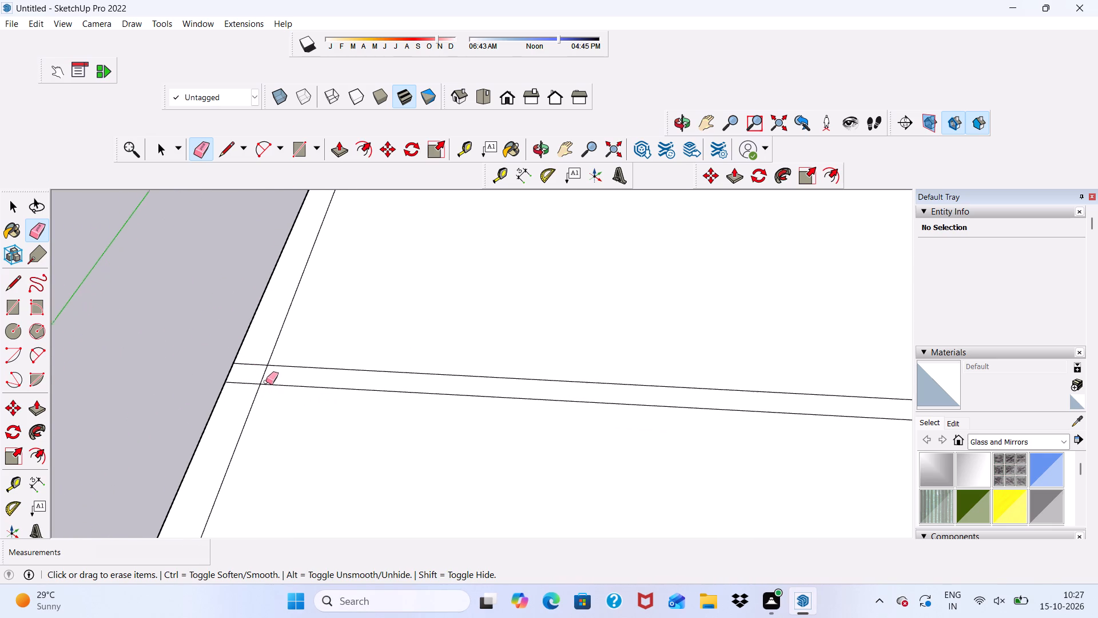
scroll(266, 382, up, 4)
drag(242, 347, 239, 368)
drag(232, 384, 231, 393)
click(258, 373)
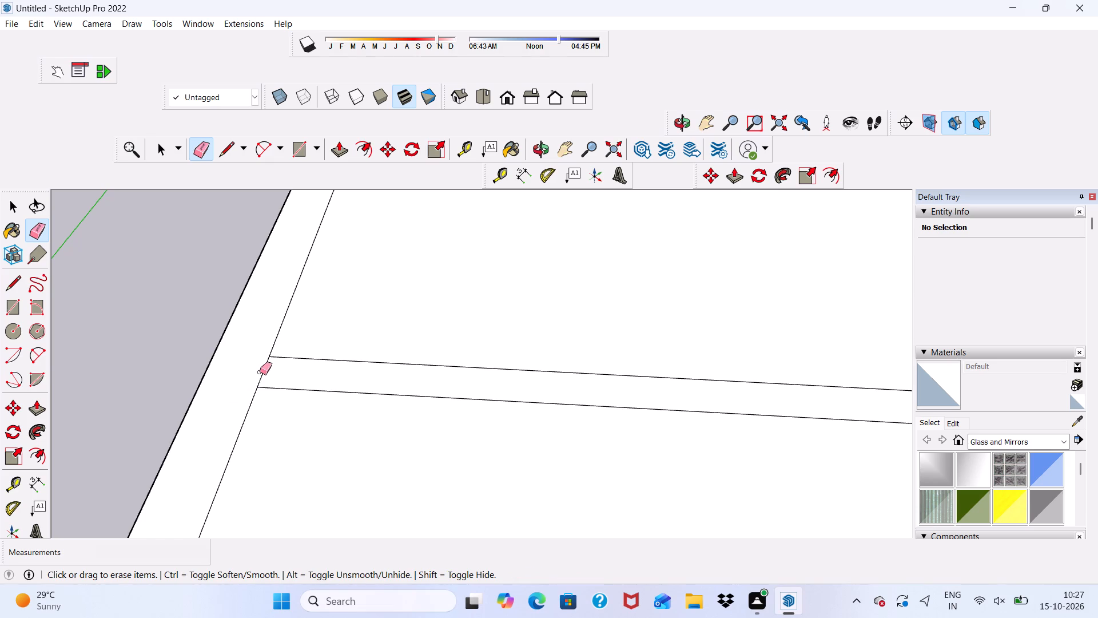
click(260, 372)
Draw a short line from the front inset's corner on the green-axis side to the roof's front edge.
scroll(258, 369, down, 20)
scroll(419, 395, up, 5)
drag(230, 155, 234, 162)
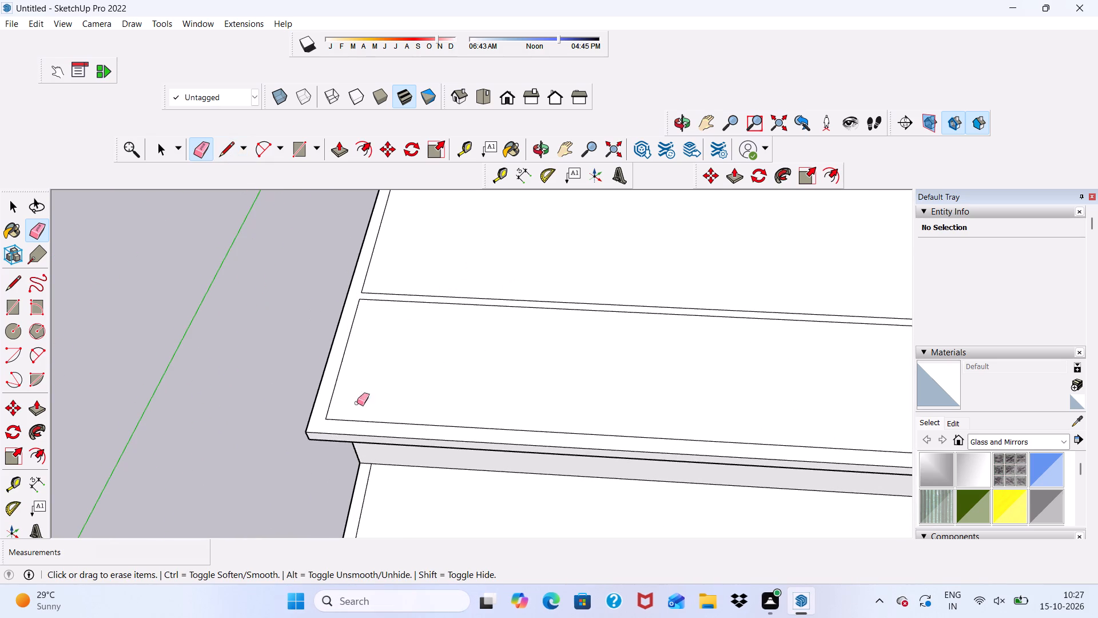
scroll(337, 410, up, 4)
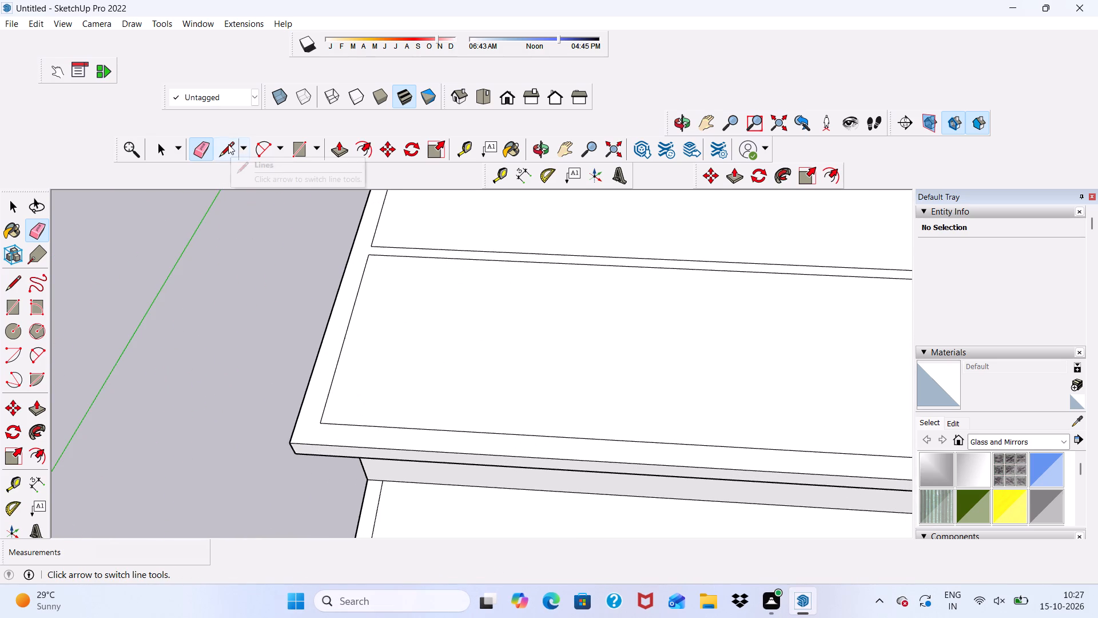
click(228, 144)
click(322, 422)
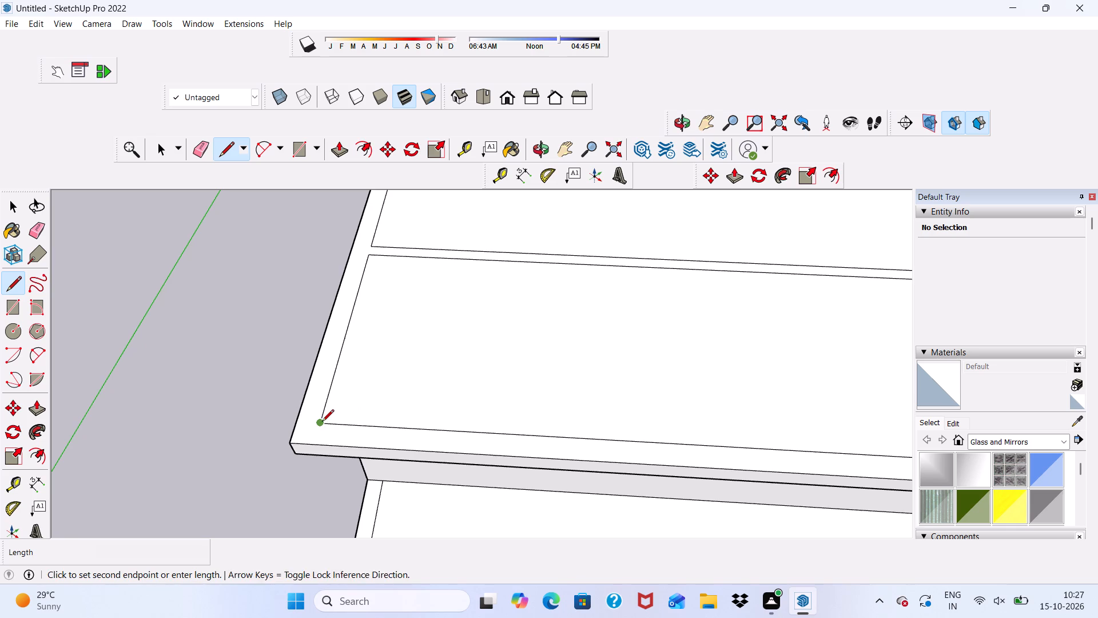
click(317, 443)
Examine the building from the front, side and above to check the overhang and roof outlines.
scroll(306, 401, down, 7)
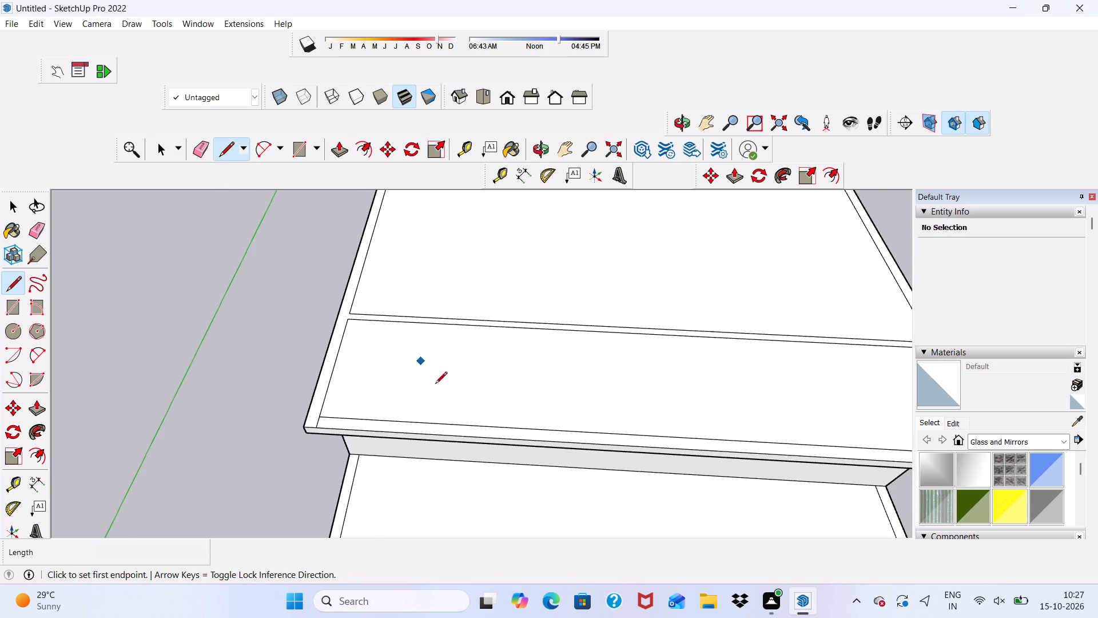
scroll(435, 385, down, 1)
middle_drag(441, 393, 422, 217)
scroll(432, 224, up, 1)
scroll(472, 340, down, 3)
middle_drag(496, 376, 523, 329)
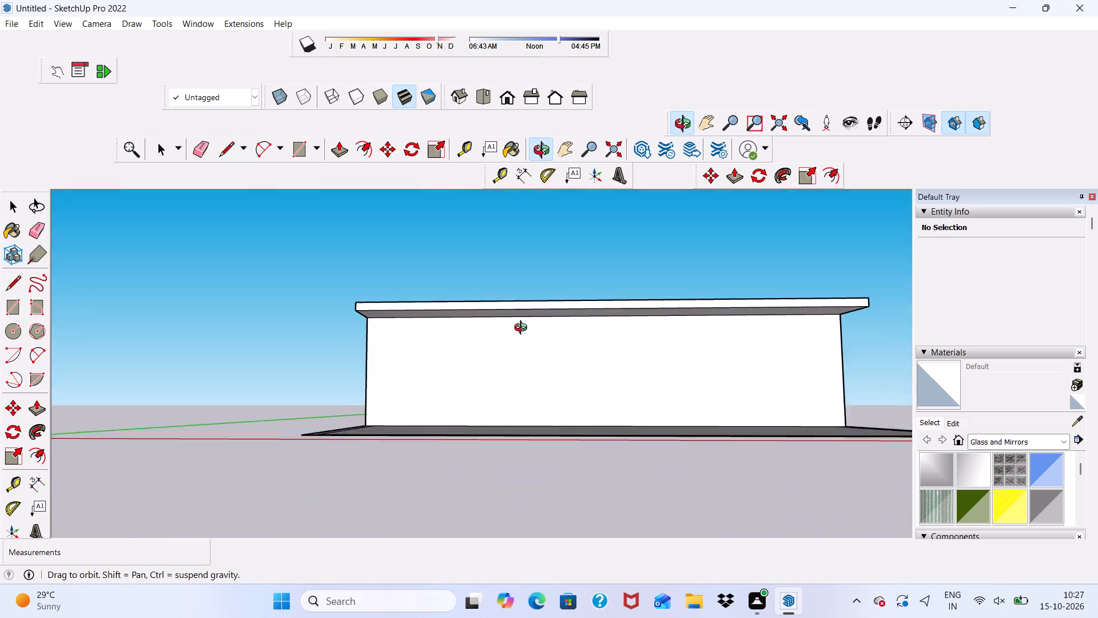
middle_drag(523, 329, 504, 344)
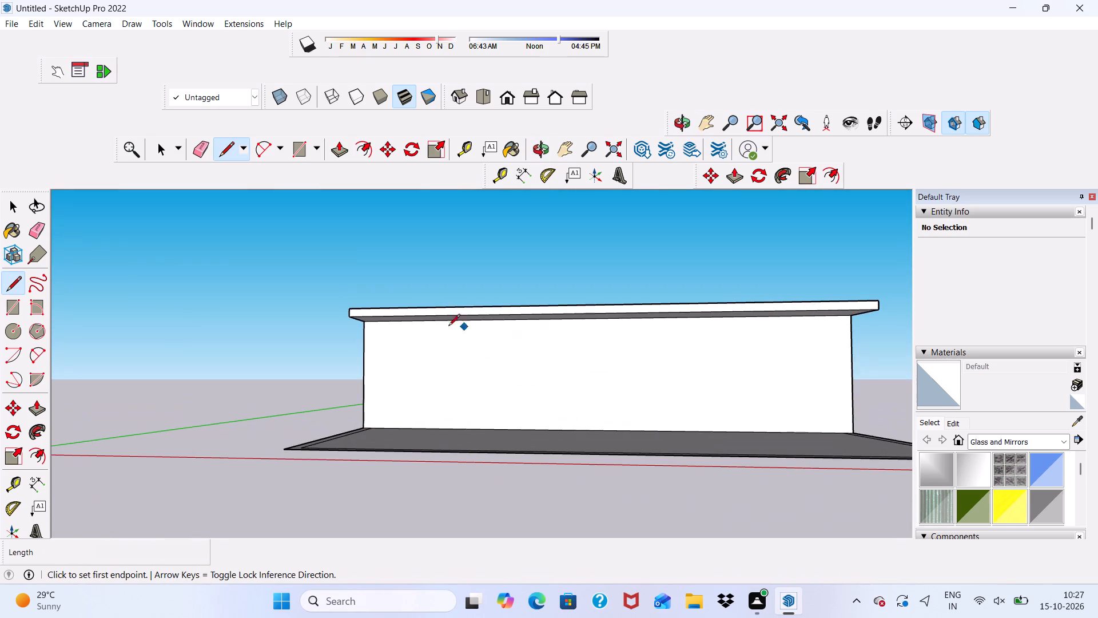
scroll(401, 355, down, 4)
scroll(501, 312, up, 6)
scroll(501, 312, down, 4)
middle_drag(467, 379, 556, 389)
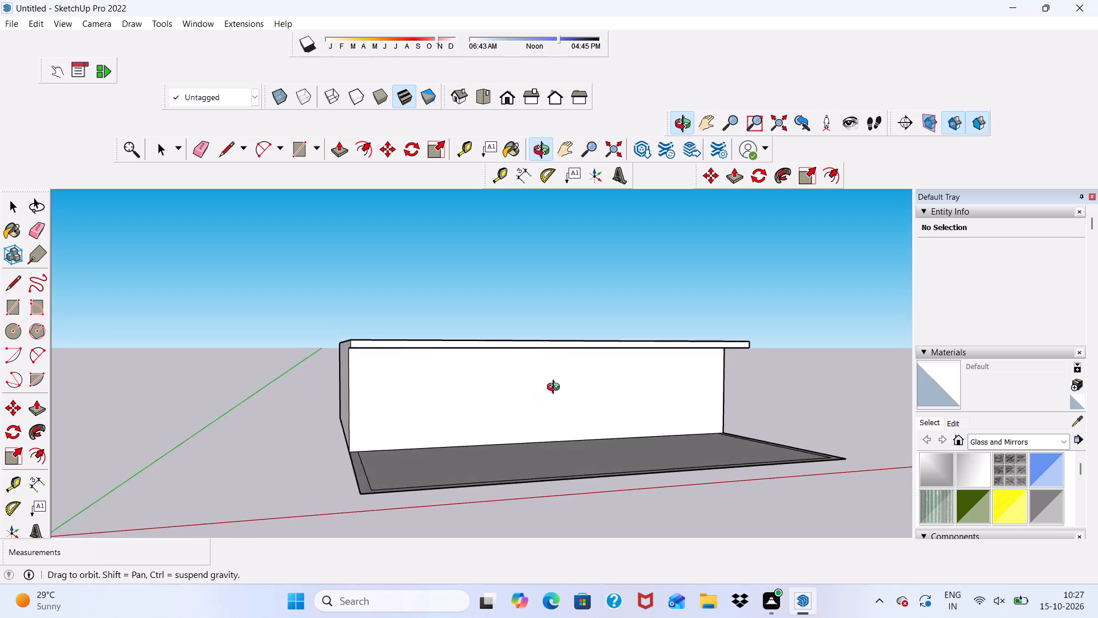
middle_drag(556, 389, 498, 383)
scroll(498, 383, up, 6)
scroll(478, 361, down, 5)
middle_drag(471, 374, 426, 421)
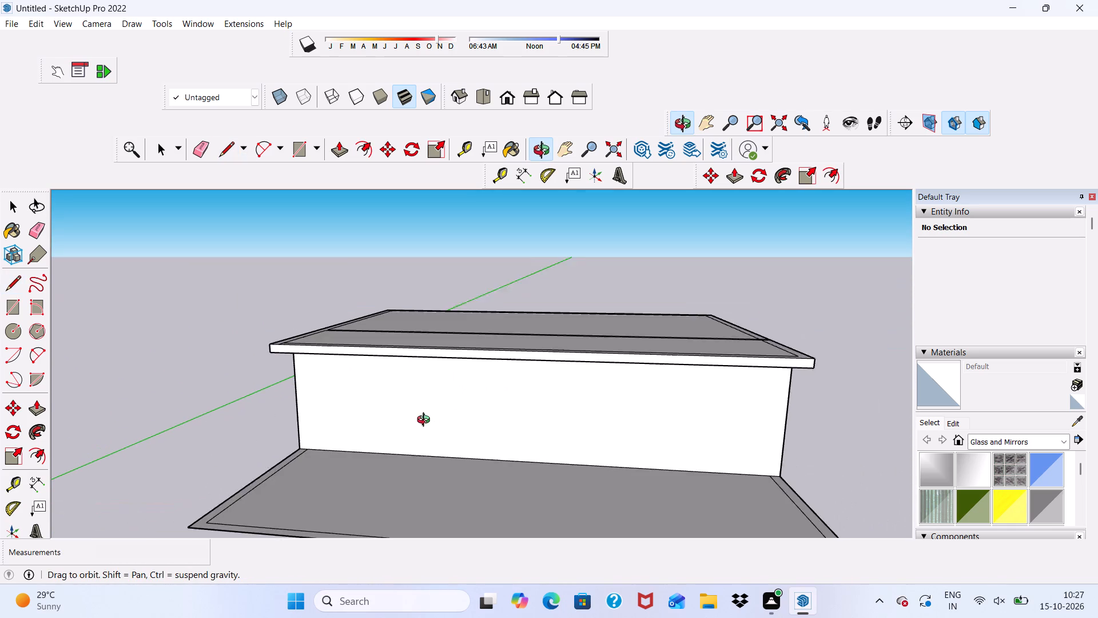
middle_drag(426, 421, 424, 422)
scroll(415, 401, down, 9)
scroll(478, 356, up, 5)
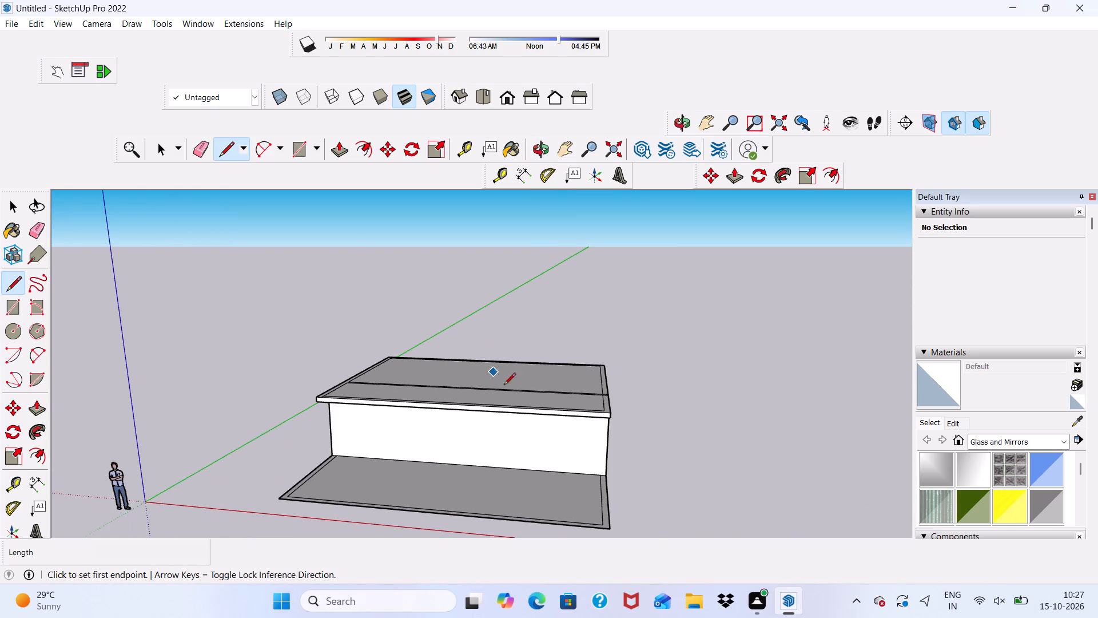
scroll(504, 386, up, 4)
middle_drag(648, 427, 489, 509)
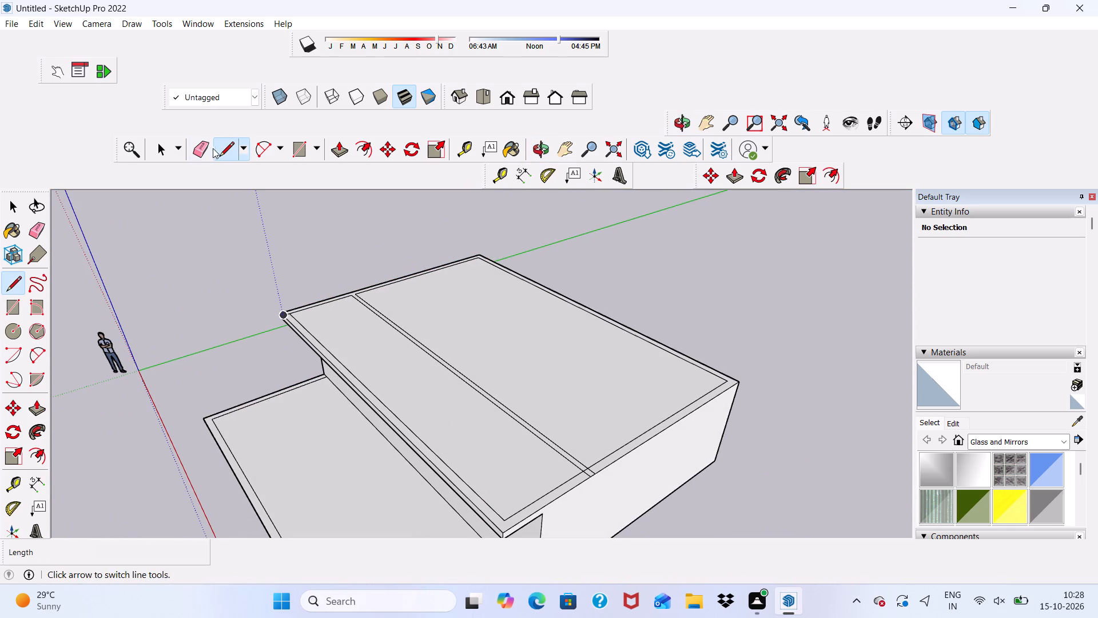
Erase the partition line stubs beyond the inset and the short inset segment between them at the roof end away from the green axis.
click(204, 142)
scroll(528, 454, up, 4)
scroll(594, 481, up, 4)
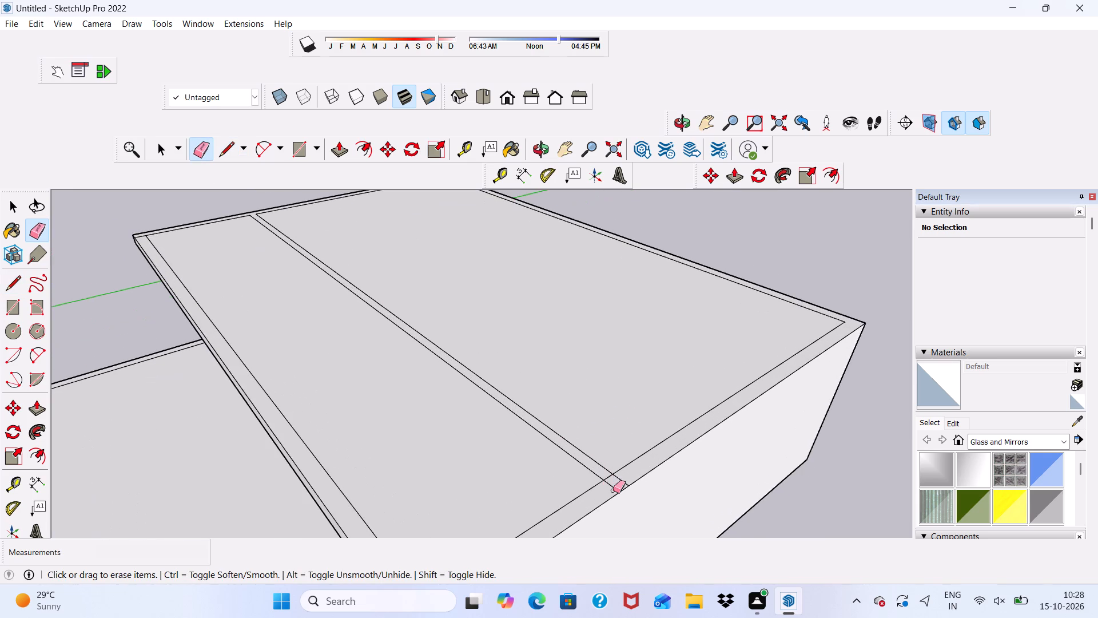
drag(613, 490, 623, 481)
click(624, 480)
scroll(550, 463, down, 5)
scroll(591, 466, up, 4)
scroll(582, 455, down, 3)
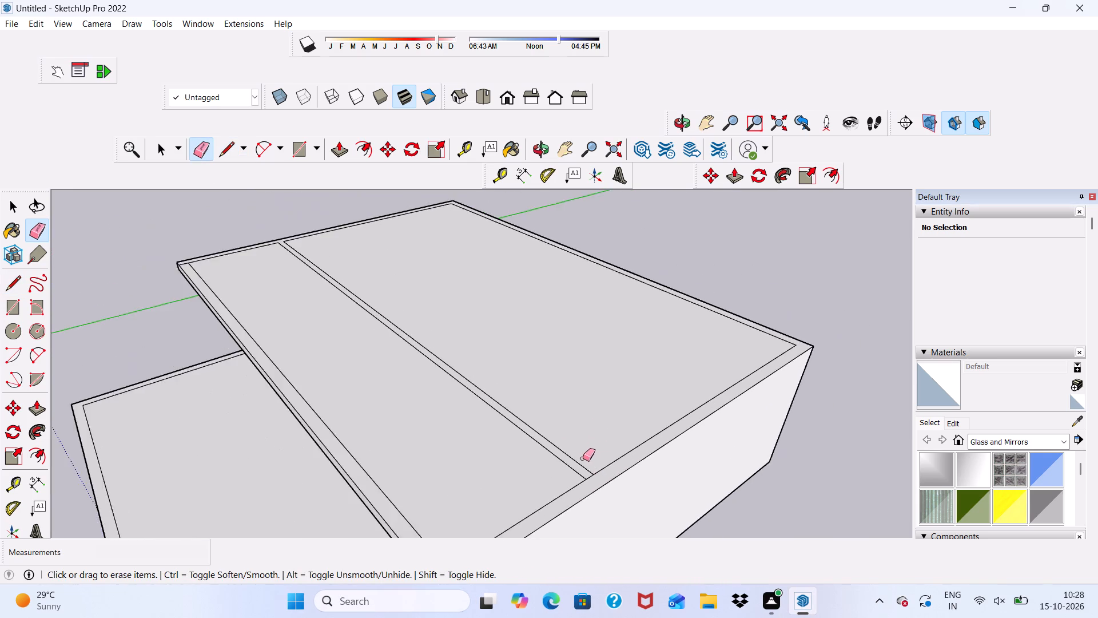
scroll(585, 458, up, 12)
drag(584, 478, 589, 487)
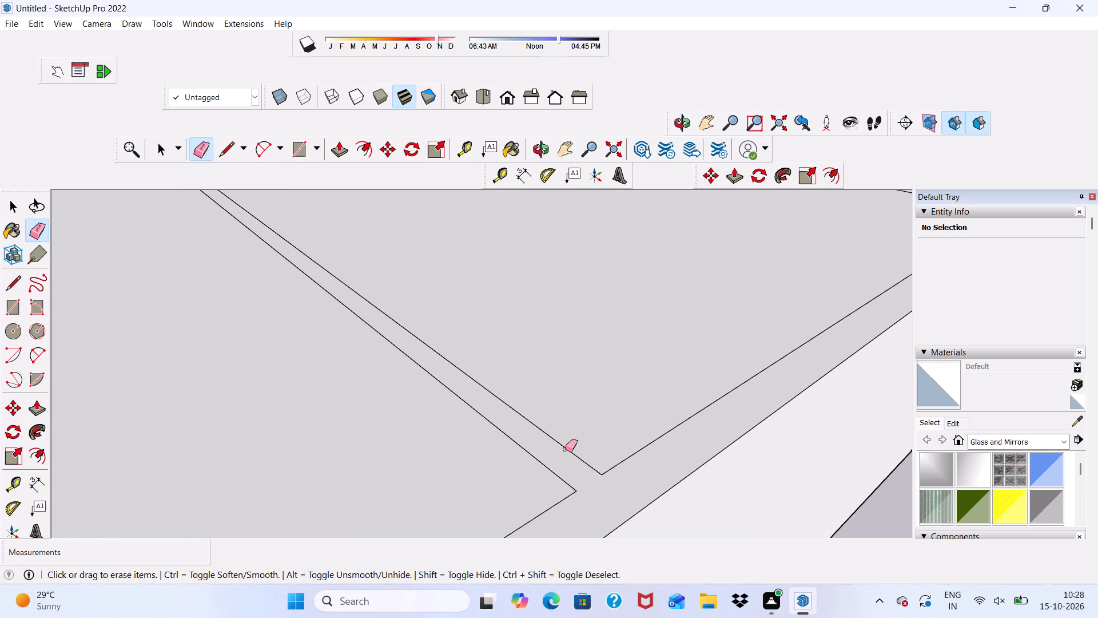
scroll(565, 449, down, 12)
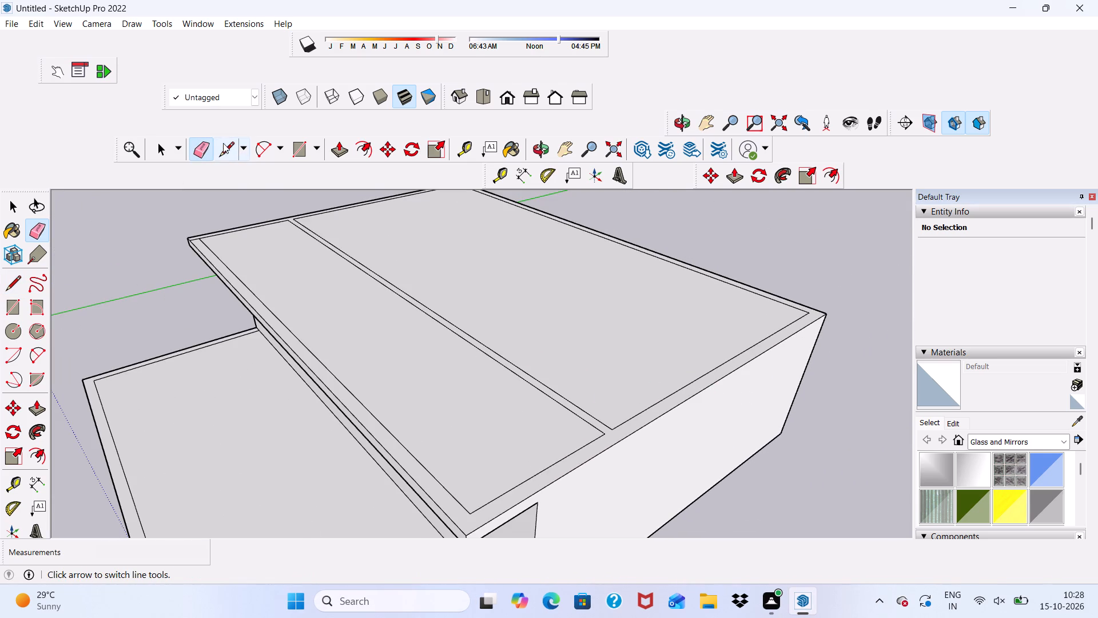
Draw a 9" line extending the front partition line from the front inset's corner to the roof's side edge away from the green axis.
click(223, 143)
scroll(524, 420, up, 3)
scroll(646, 427, up, 1)
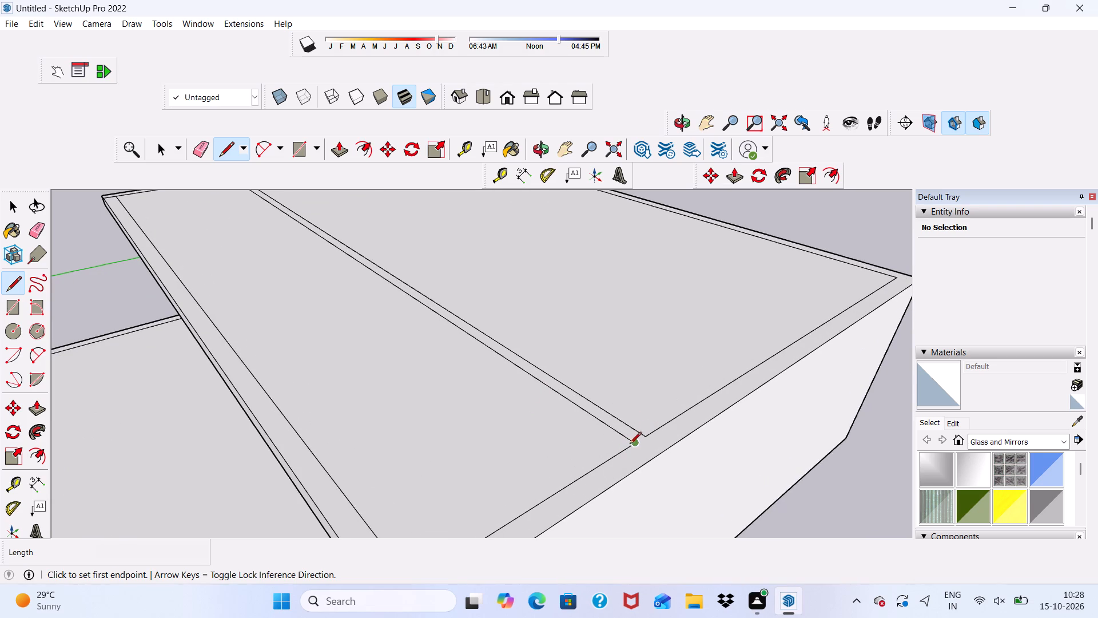
click(633, 445)
click(651, 458)
key(space)
Push/Pull the connected rear wall, partition and side wall strip upward 10' to form the upper-storey walls.
click(617, 475)
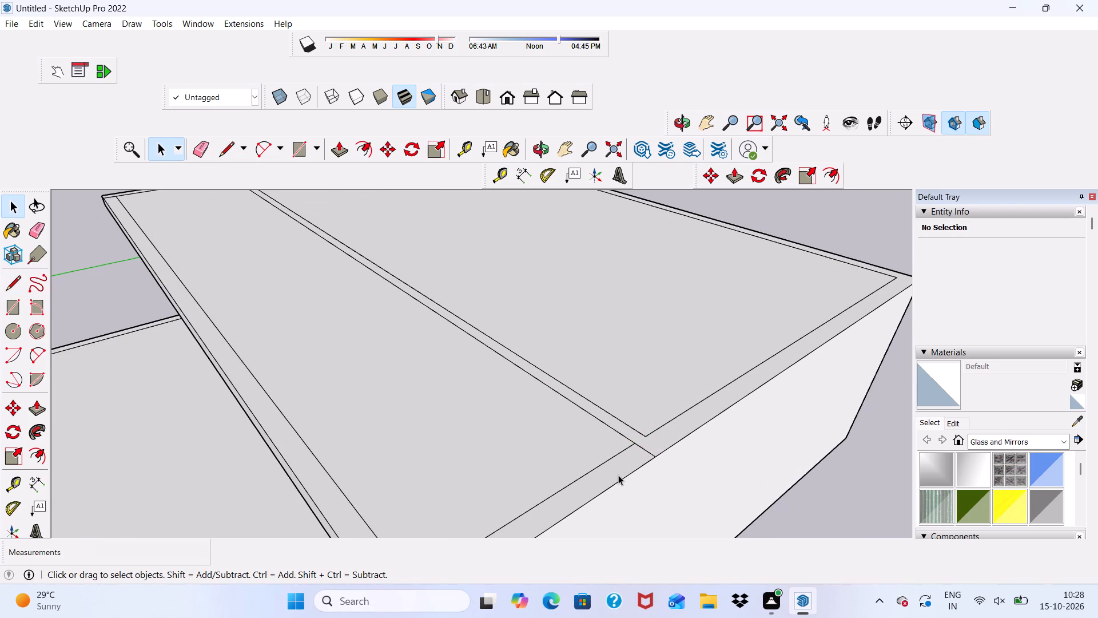
scroll(547, 403, up, 1)
middle_drag(546, 405, 690, 468)
scroll(683, 474, down, 3)
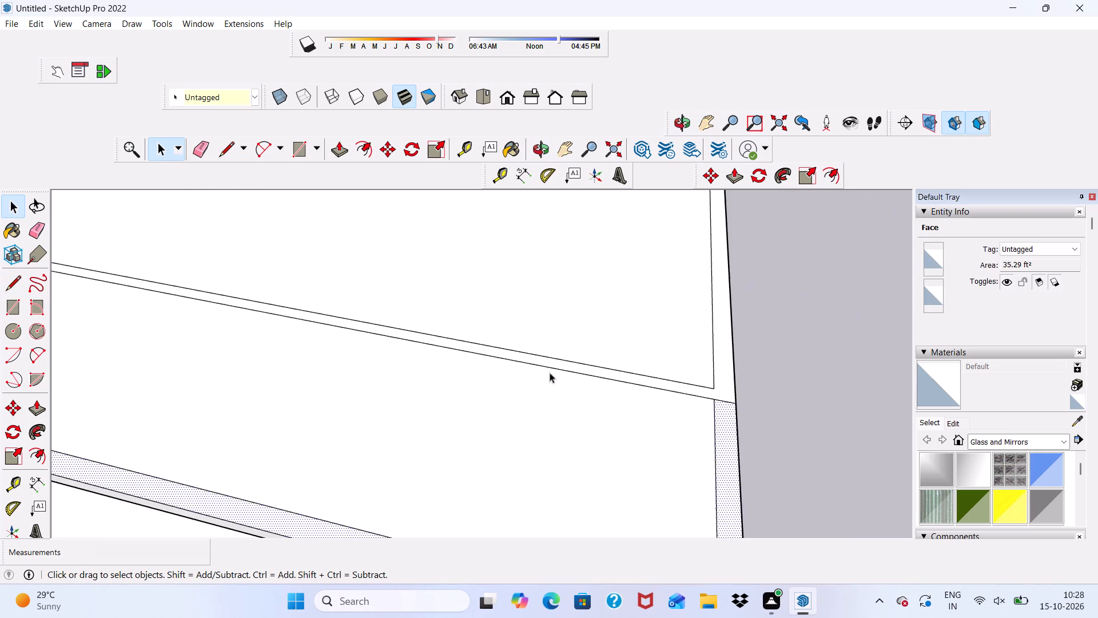
scroll(550, 373, down, 6)
scroll(623, 335, up, 3)
scroll(464, 361, down, 4)
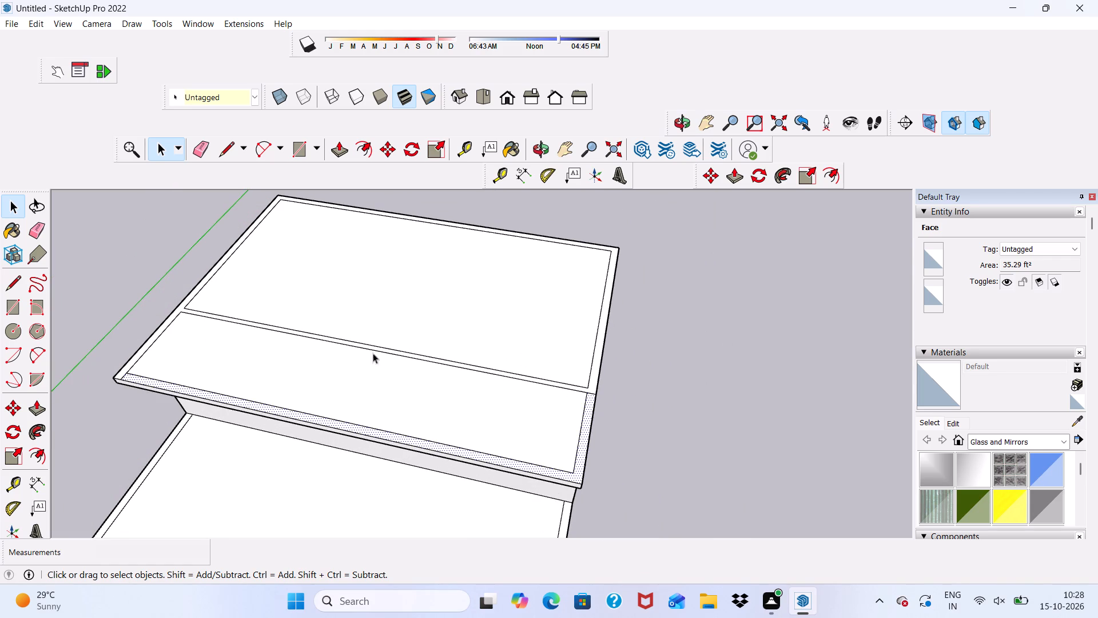
scroll(234, 308, up, 14)
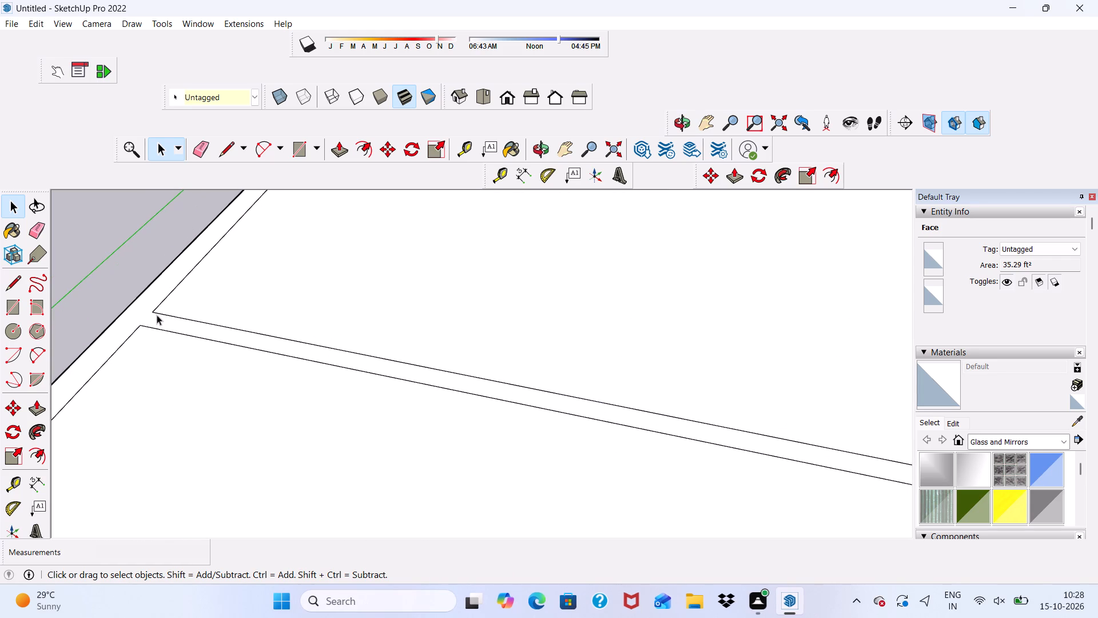
click(159, 317)
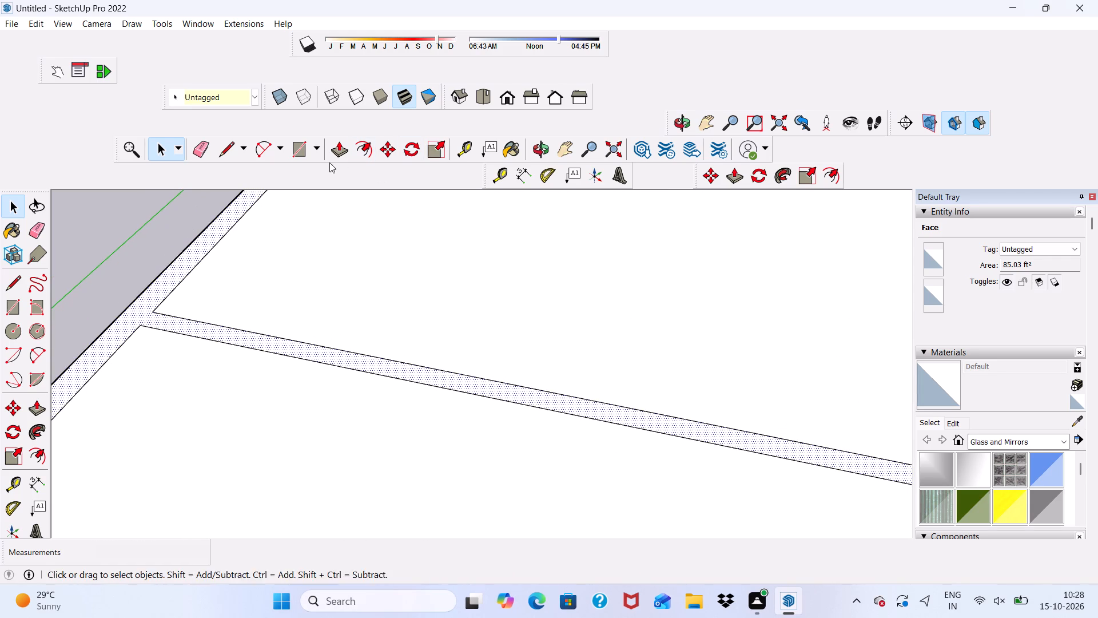
click(333, 155)
scroll(318, 342, up, 4)
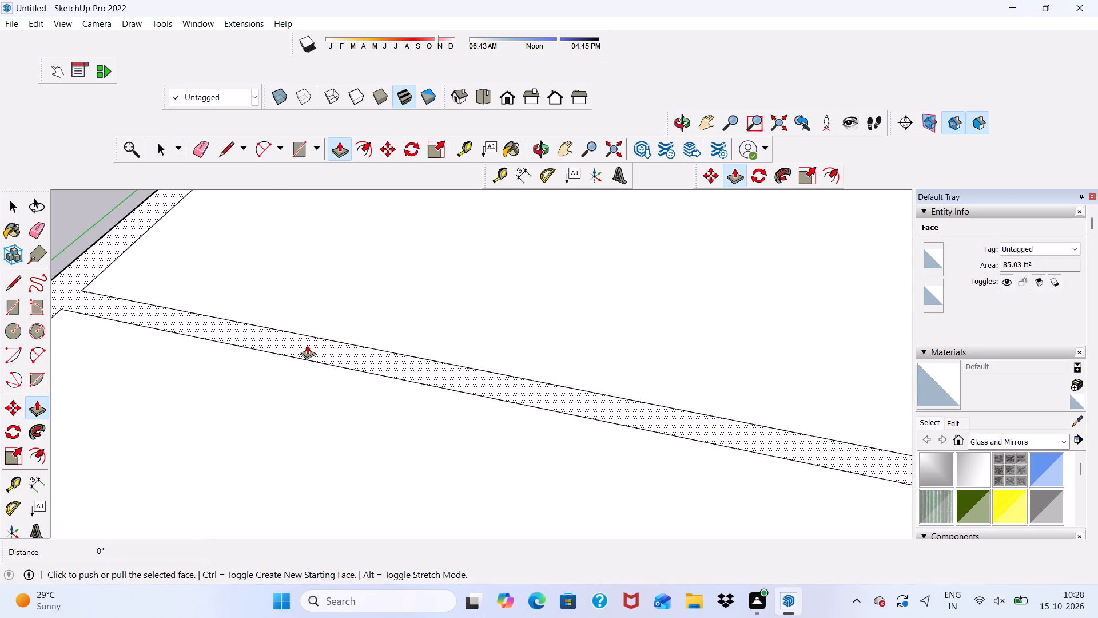
click(307, 345)
key(ctrl+z)
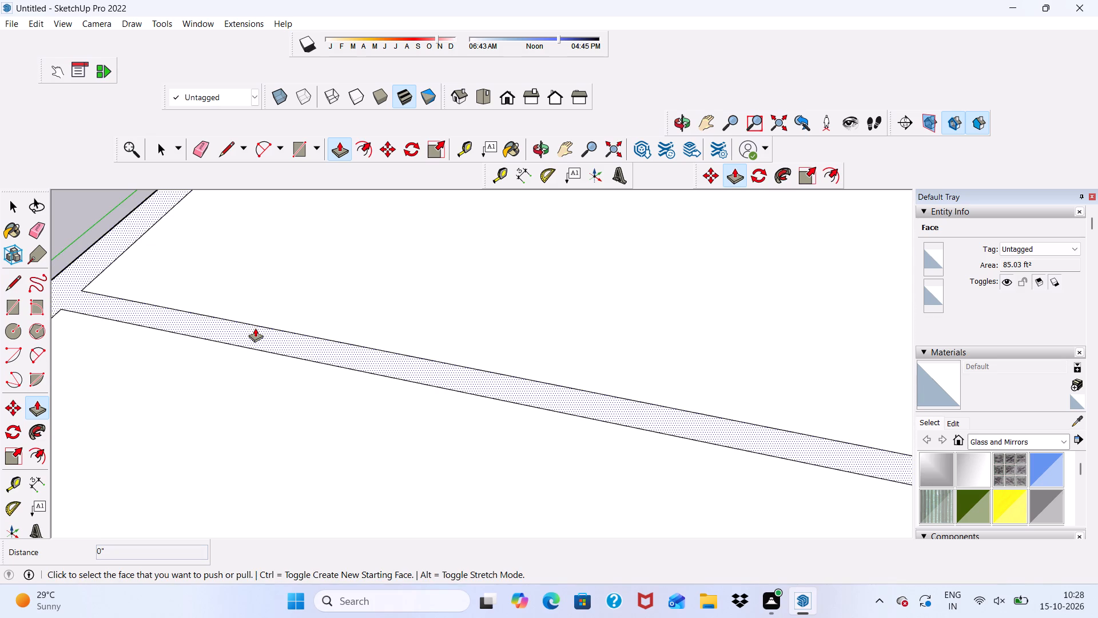
click(255, 328)
text(10')
key(Return)
key(space)
Examine the new upper-storey walls and the overhang from the front and side.
scroll(202, 250, down, 4)
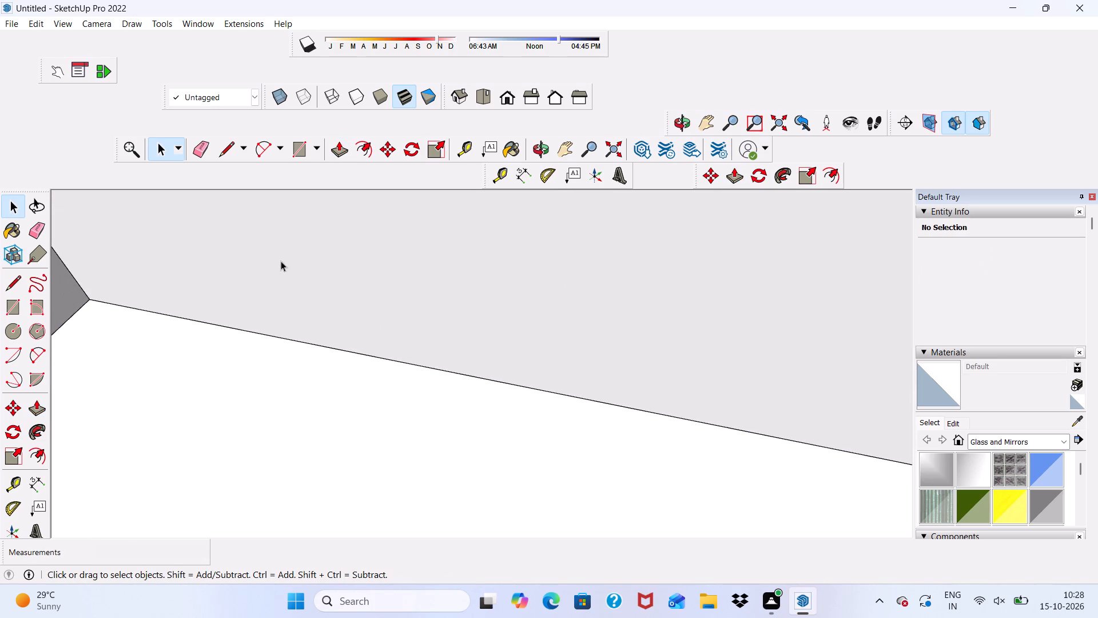
scroll(281, 261, down, 20)
scroll(281, 261, down, 1)
middle_drag(53, 472, 103, 320)
scroll(225, 315, up, 1)
scroll(191, 369, down, 3)
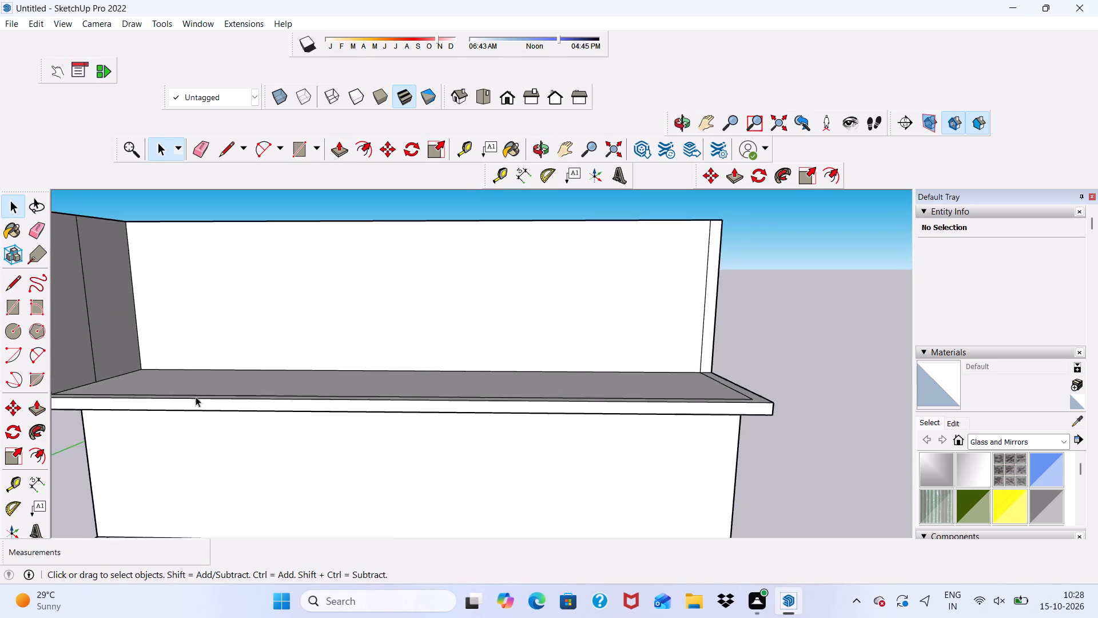
scroll(196, 397, down, 4)
middle_drag(398, 411, 343, 373)
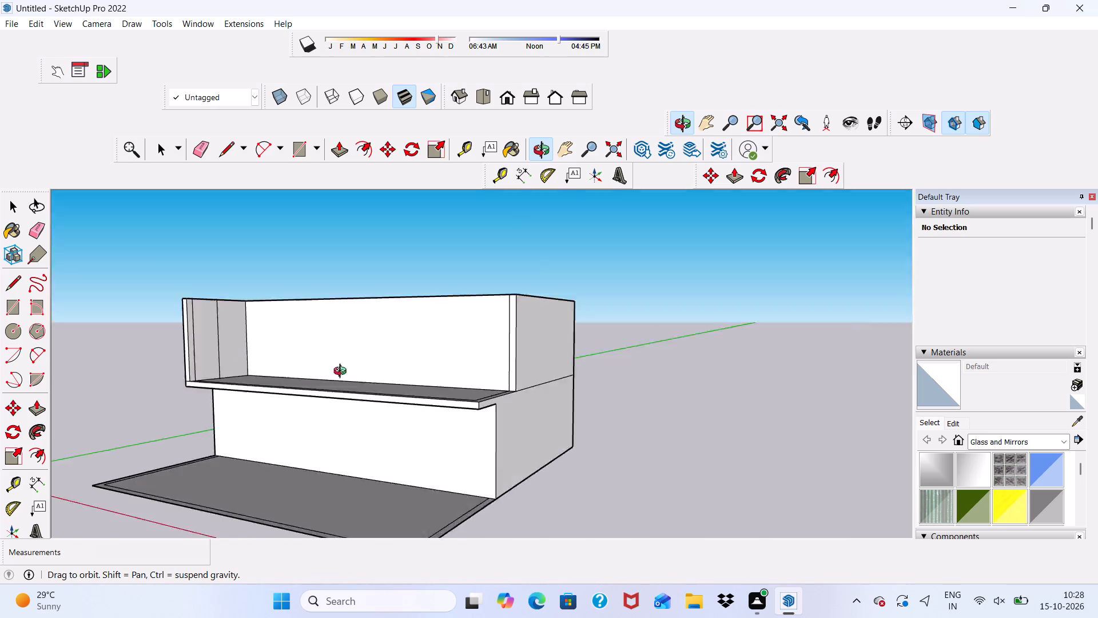
middle_drag(343, 373, 395, 354)
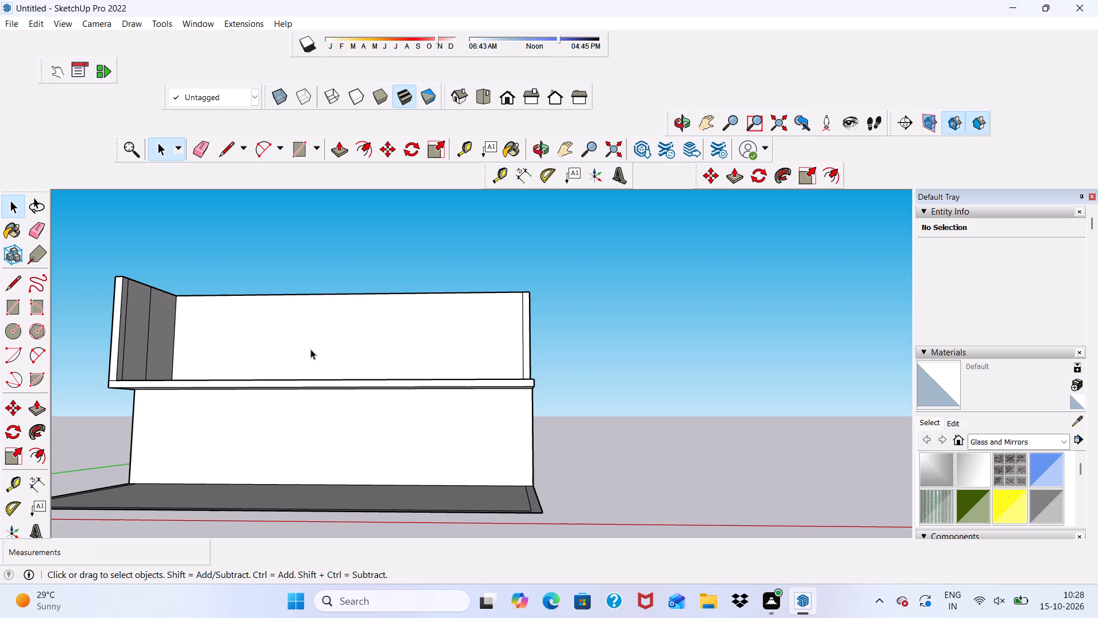
scroll(245, 373, down, 5)
middle_drag(281, 388, 288, 422)
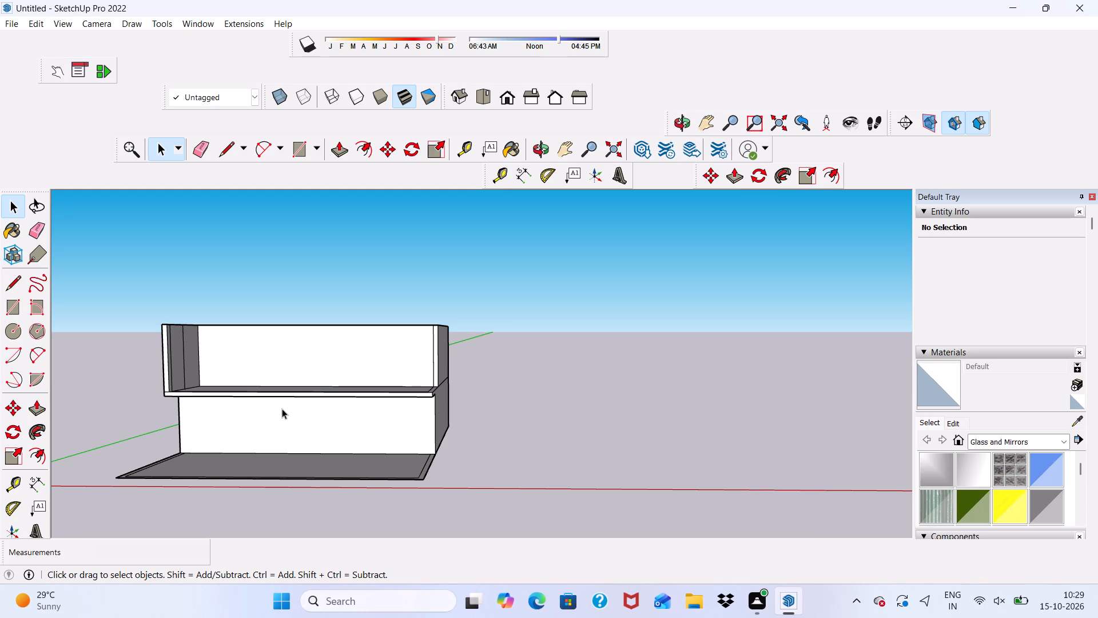
Erase the vertical line across the inner face of the projecting side wall, in front of the partition wall.
scroll(199, 319, up, 5)
click(205, 147)
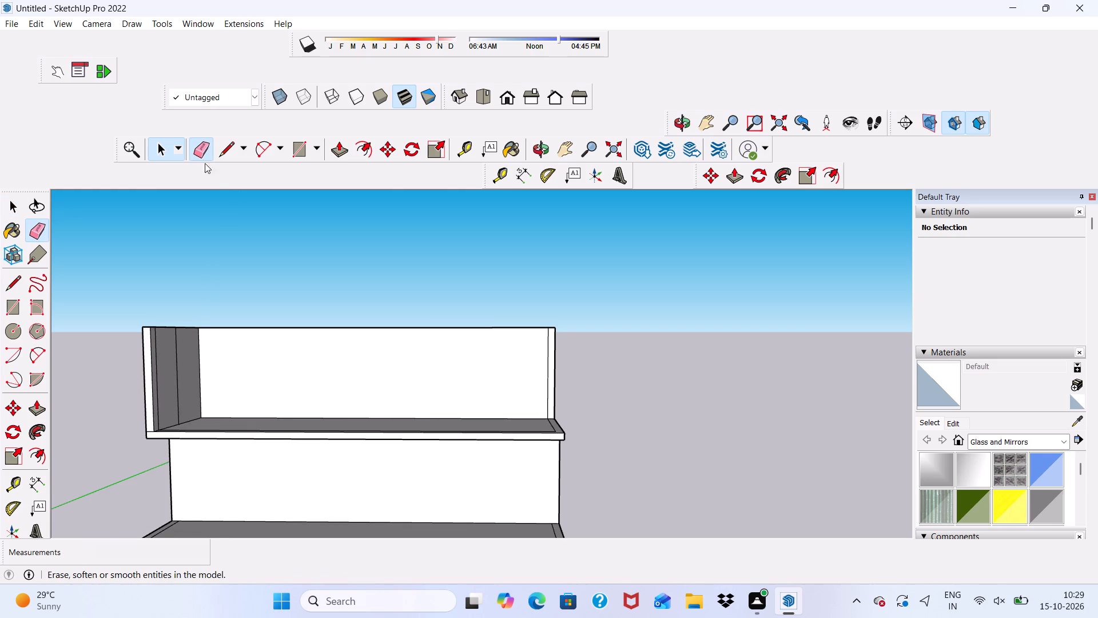
scroll(221, 277, down, 1)
middle_drag(200, 363, 158, 405)
scroll(184, 391, up, 5)
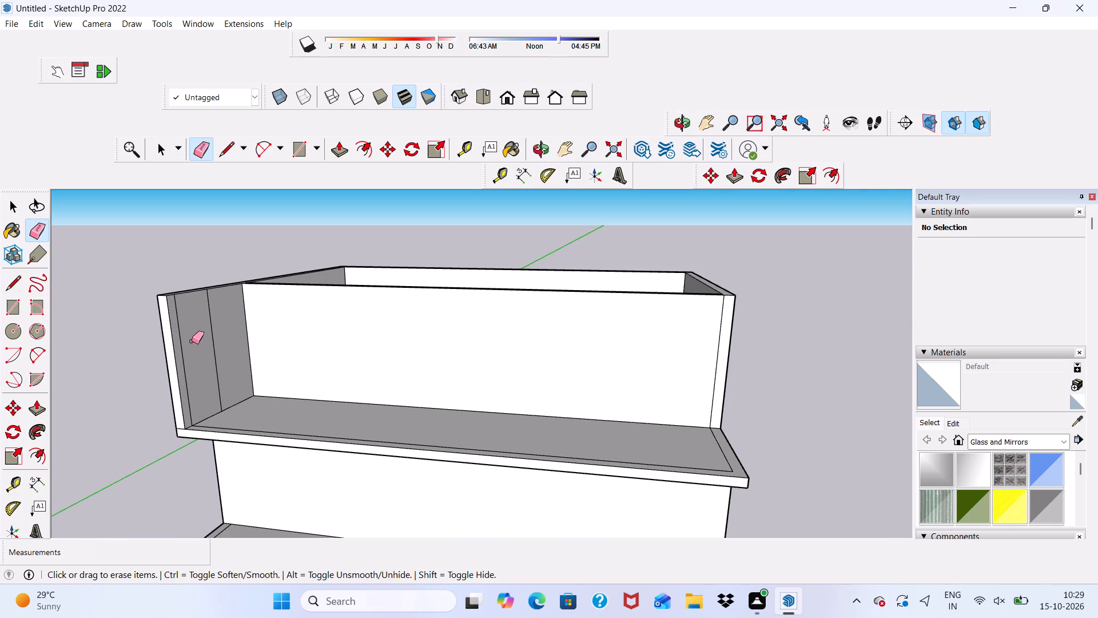
drag(202, 335, 225, 319)
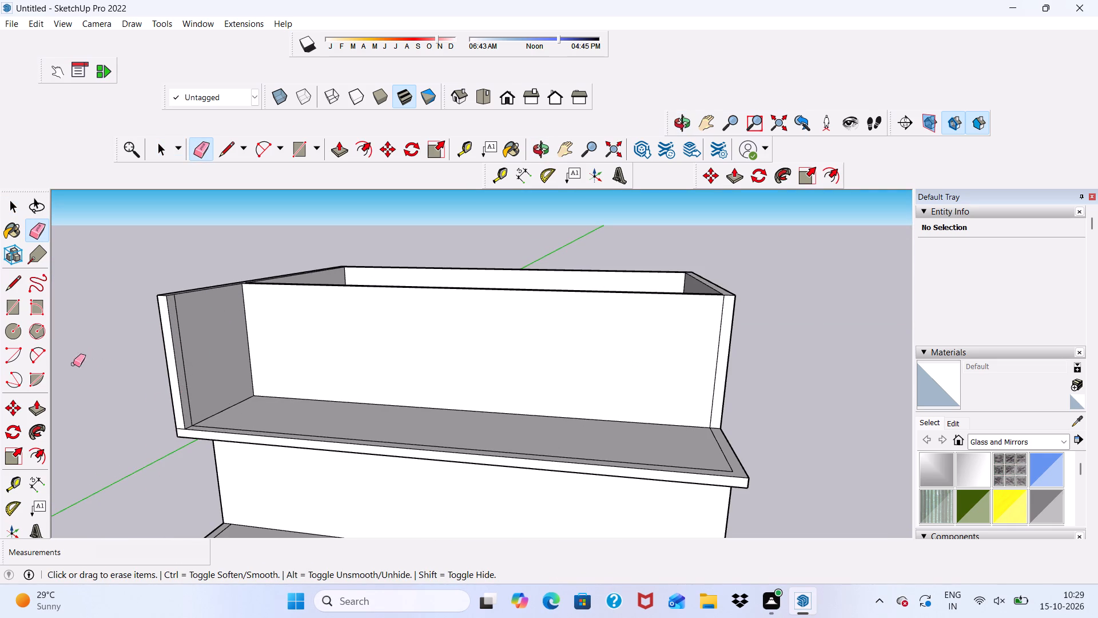
Examine the upper-storey walls, partition and balcony from the front and above.
scroll(14, 367, down, 4)
middle_drag(43, 383, 3, 529)
scroll(250, 365, up, 7)
scroll(320, 312, down, 7)
middle_drag(317, 334, 326, 373)
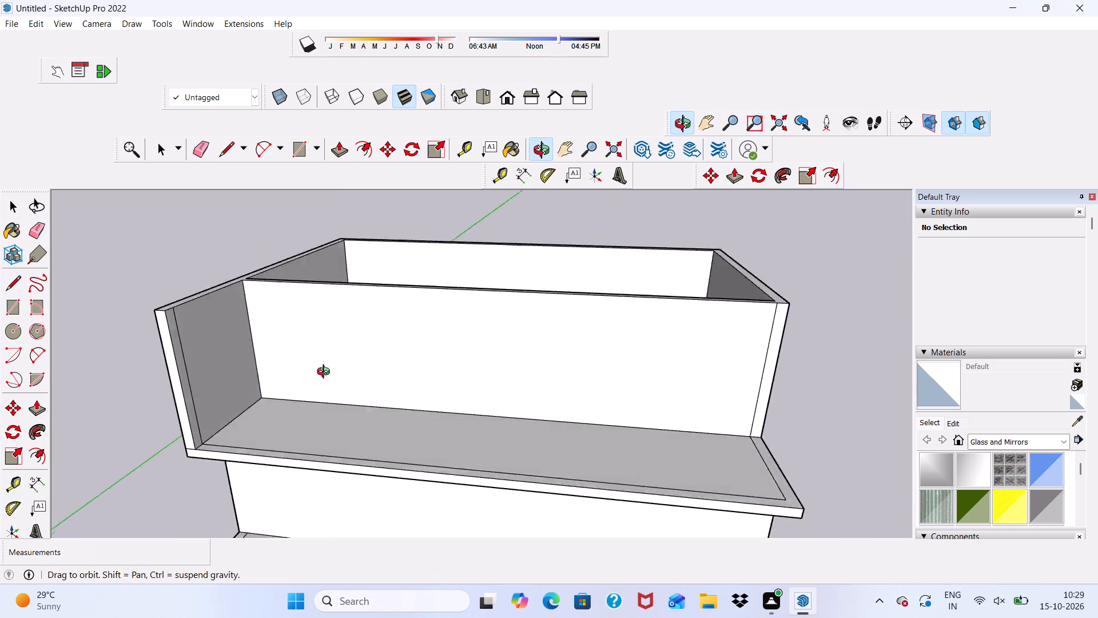
middle_drag(326, 373, 229, 312)
scroll(244, 308, up, 7)
scroll(244, 308, down, 7)
key(space)
scroll(257, 312, up, 6)
scroll(257, 318, down, 6)
middle_drag(230, 340, 381, 374)
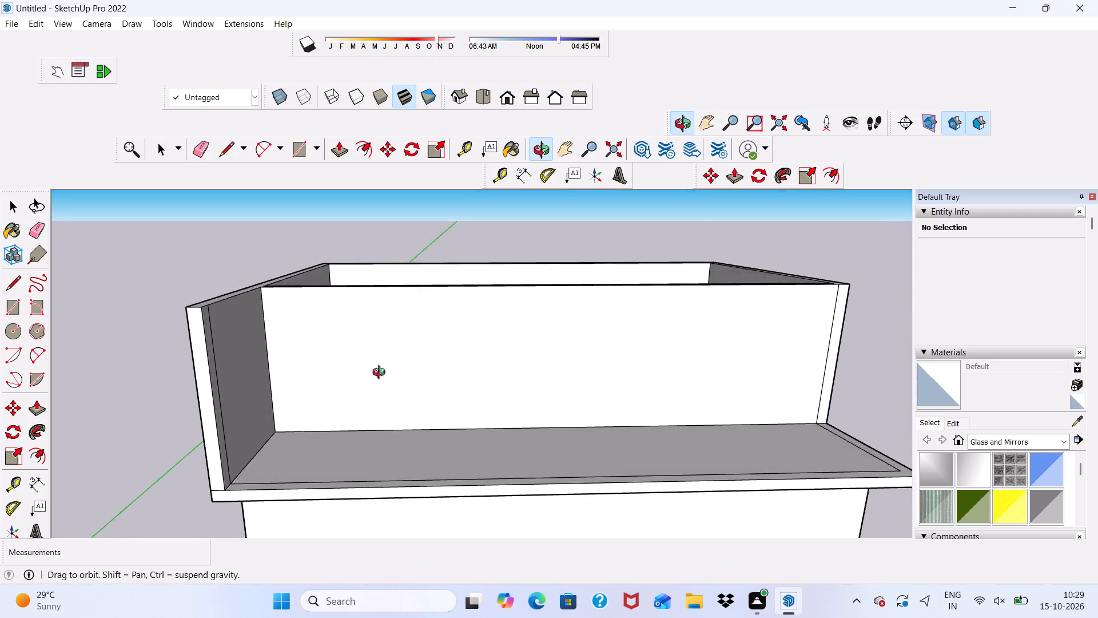
middle_drag(381, 374, 377, 430)
scroll(395, 391, up, 1)
scroll(317, 313, down, 10)
middle_drag(329, 330, 333, 384)
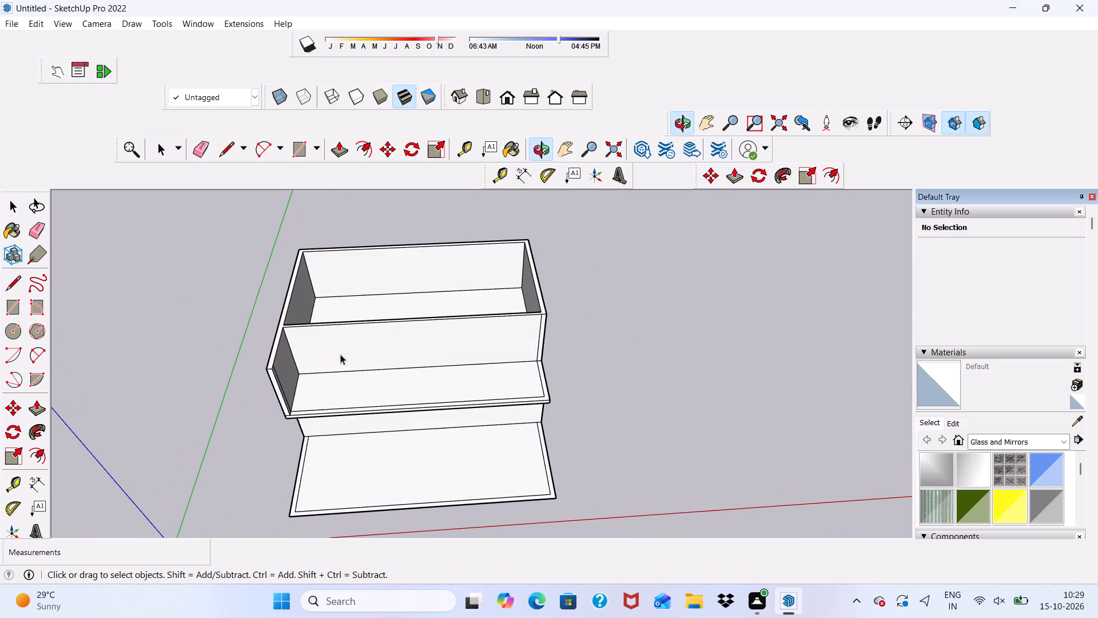
Draw a rectangle about 28' by 19'10" over the wall tops, from the rear corner on the green-axis side to the partition wall.
drag(303, 149, 313, 180)
scroll(333, 265, up, 5)
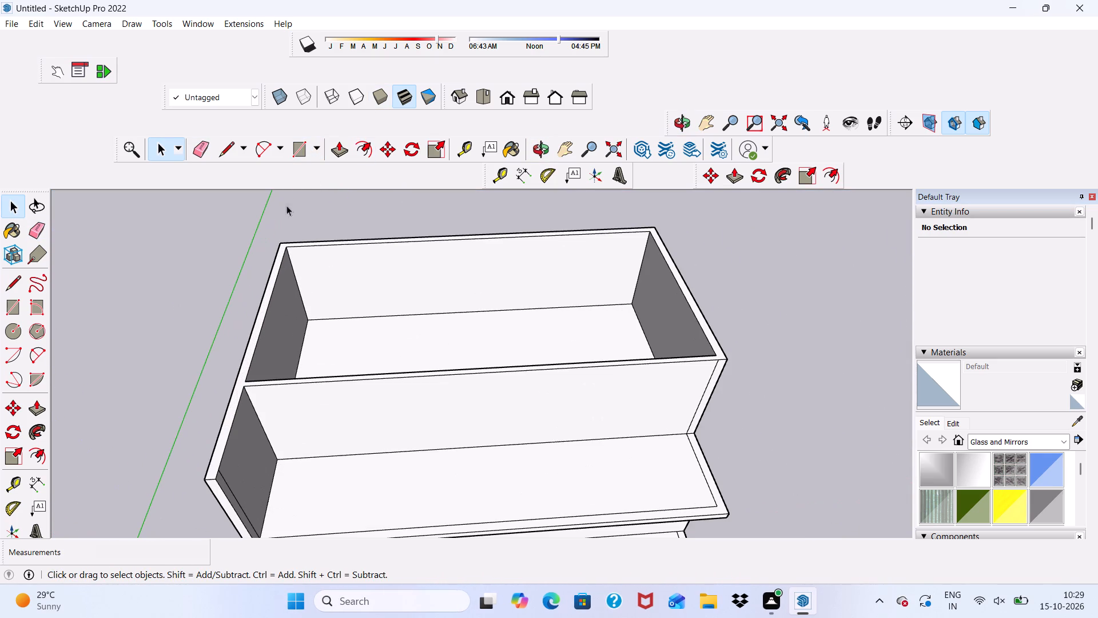
click(292, 148)
scroll(295, 243, up, 1)
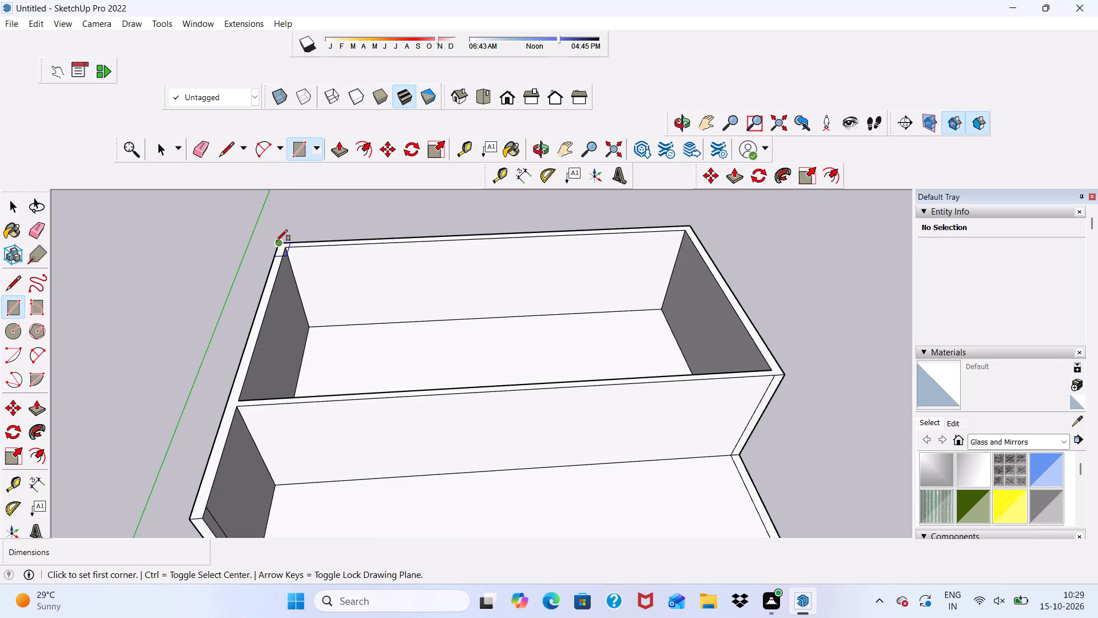
scroll(296, 227, up, 5)
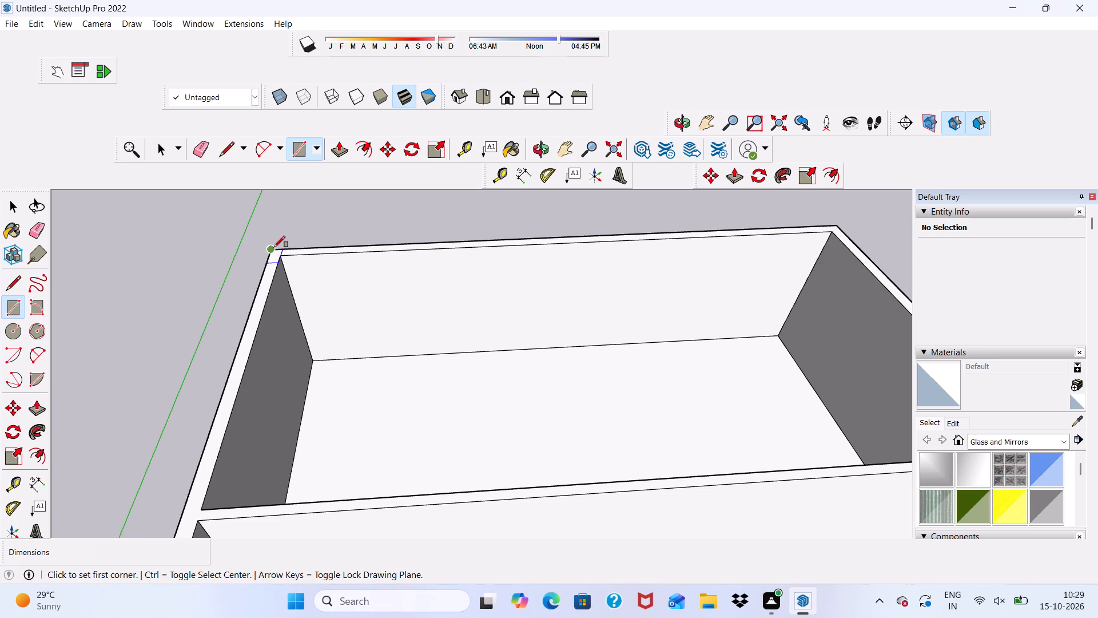
click(274, 247)
scroll(512, 255, down, 9)
scroll(627, 338, up, 1)
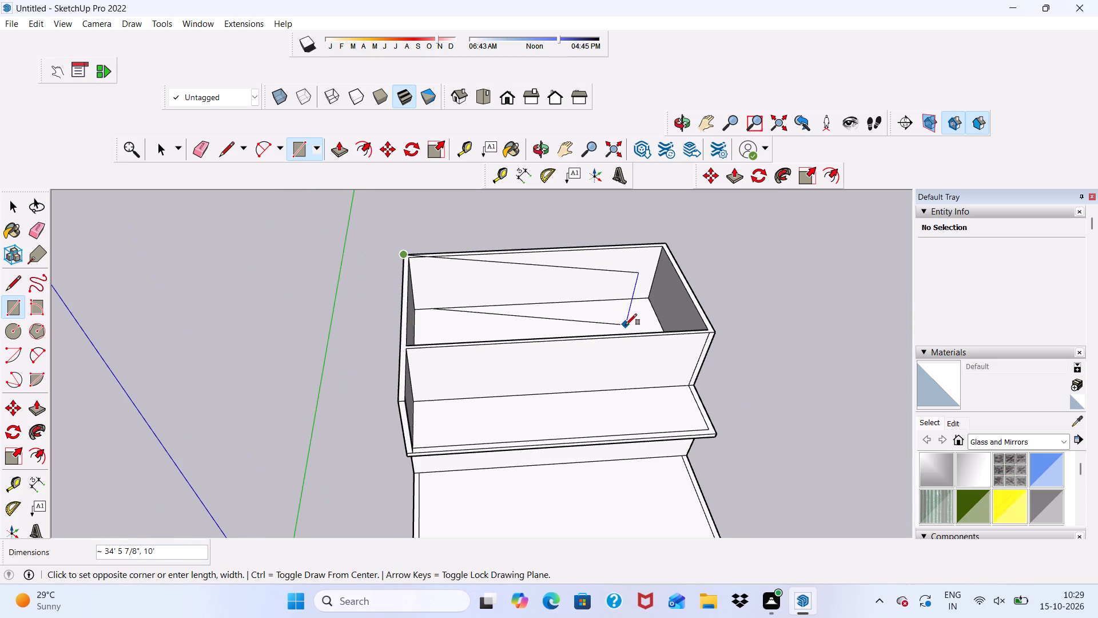
scroll(626, 339, up, 4)
click(620, 330)
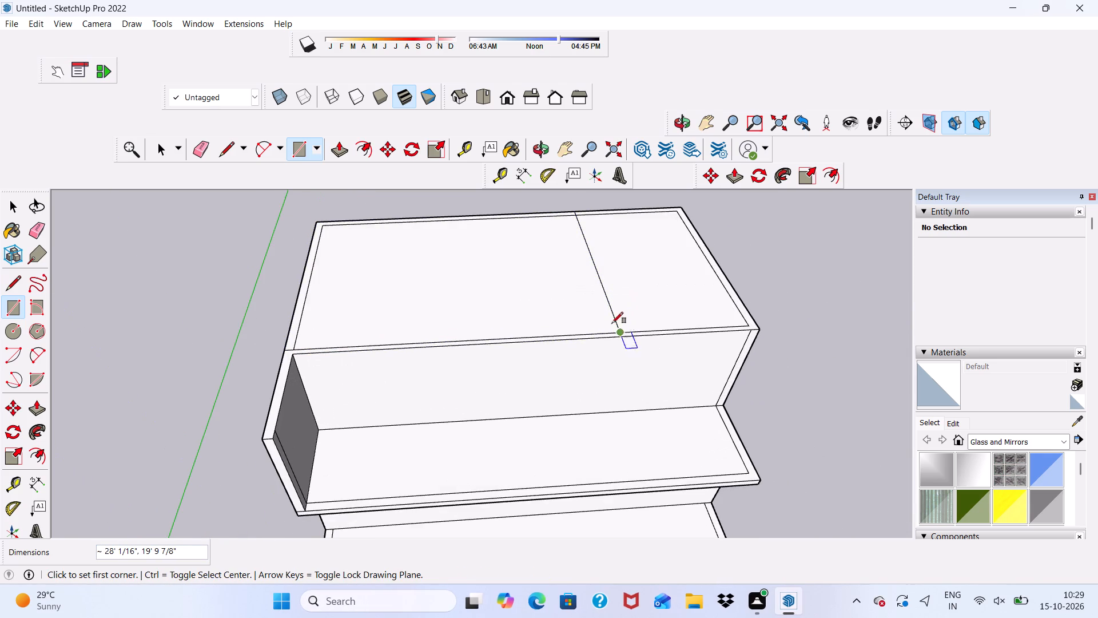
Draw a roof rectangle about 40'2" by 8'9" over the balcony, starting at the partition wall's outer corner on the green-axis side.
click(283, 349)
scroll(704, 369, down, 4)
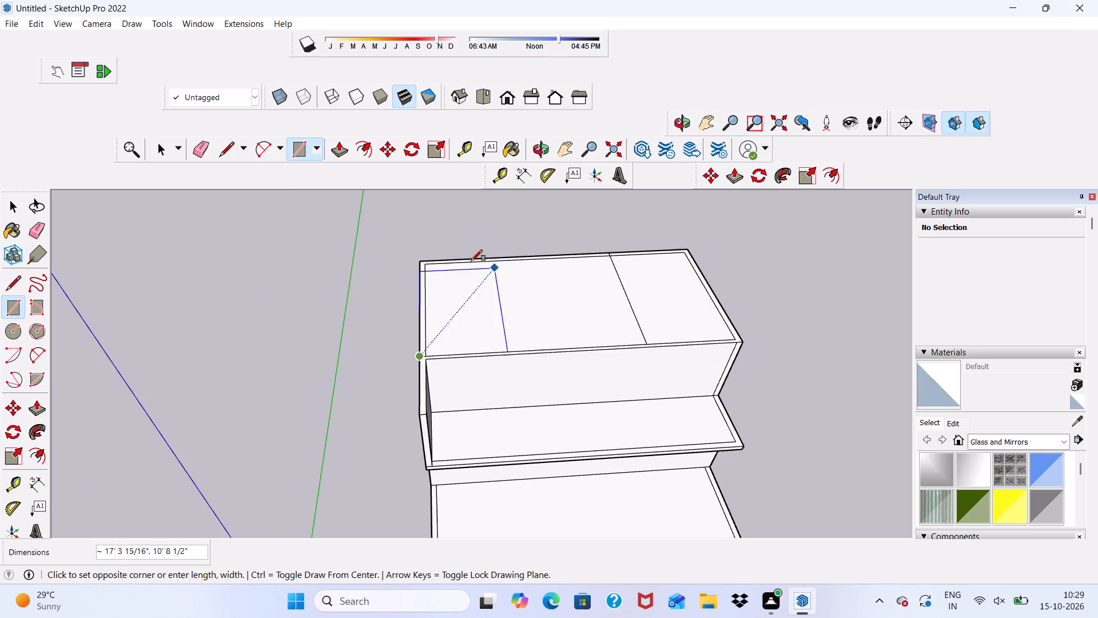
scroll(349, 223, down, 4)
scroll(626, 355, down, 1)
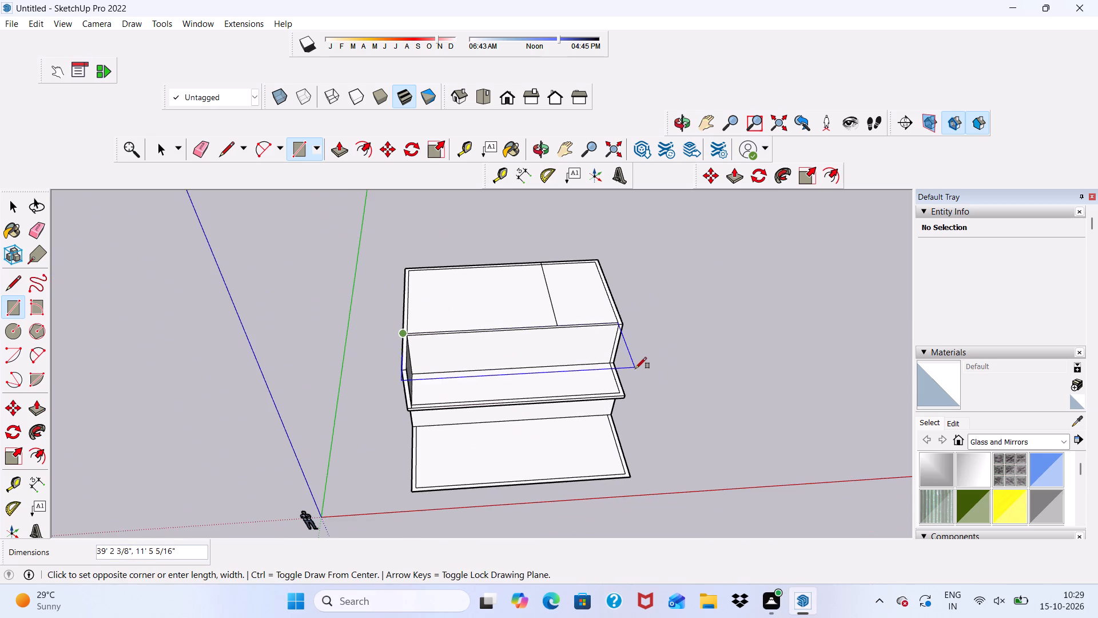
scroll(637, 371, up, 1)
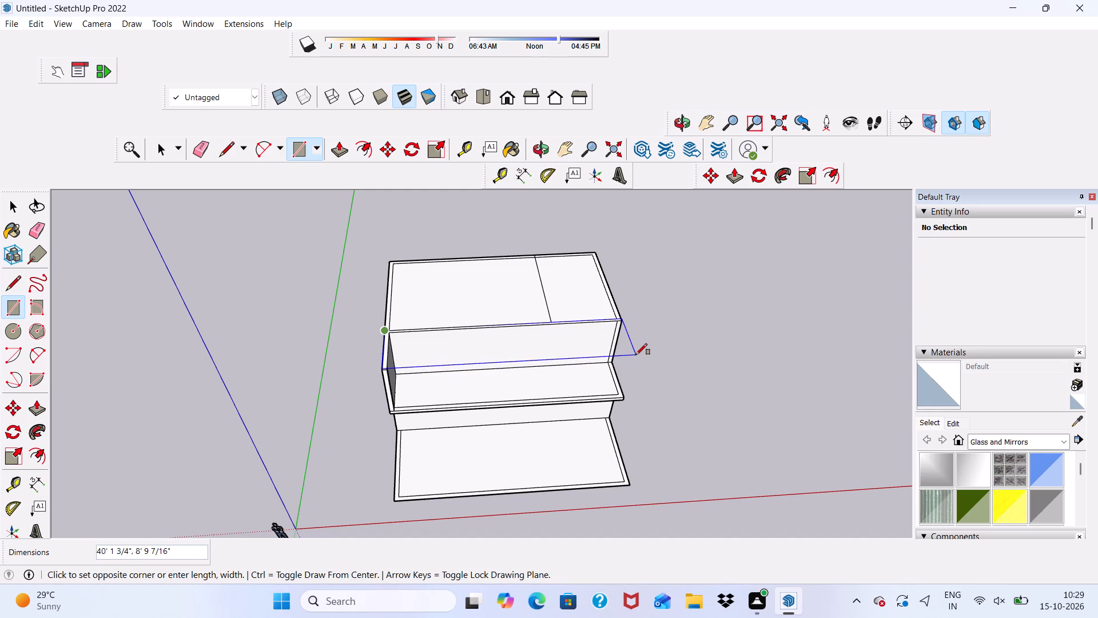
click(635, 355)
middle_drag(631, 357, 236, 307)
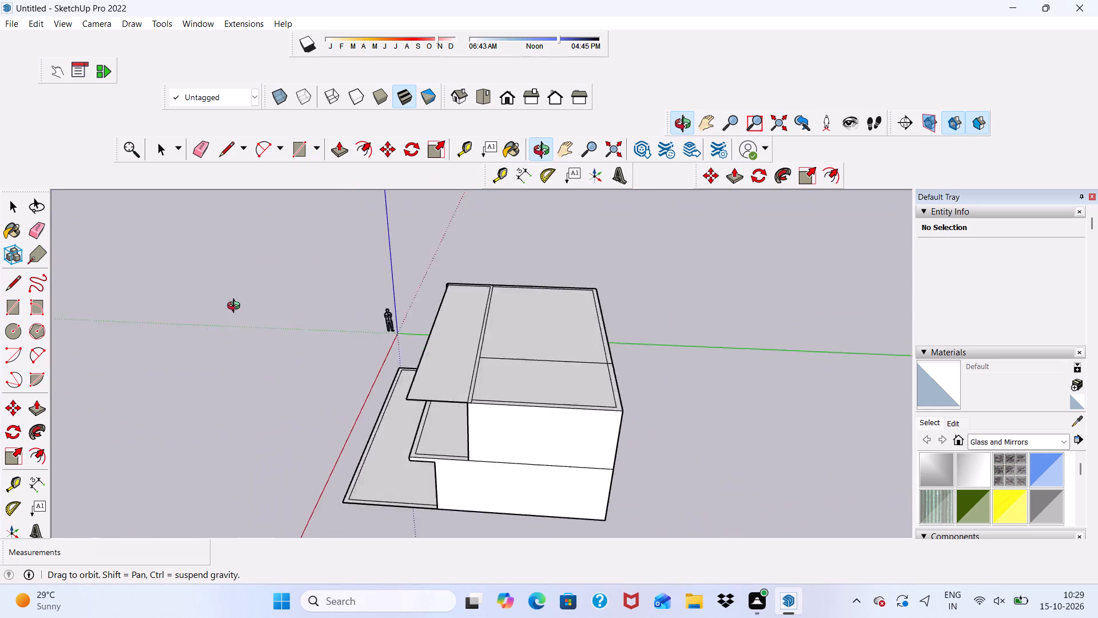
middle_drag(236, 307, 532, 325)
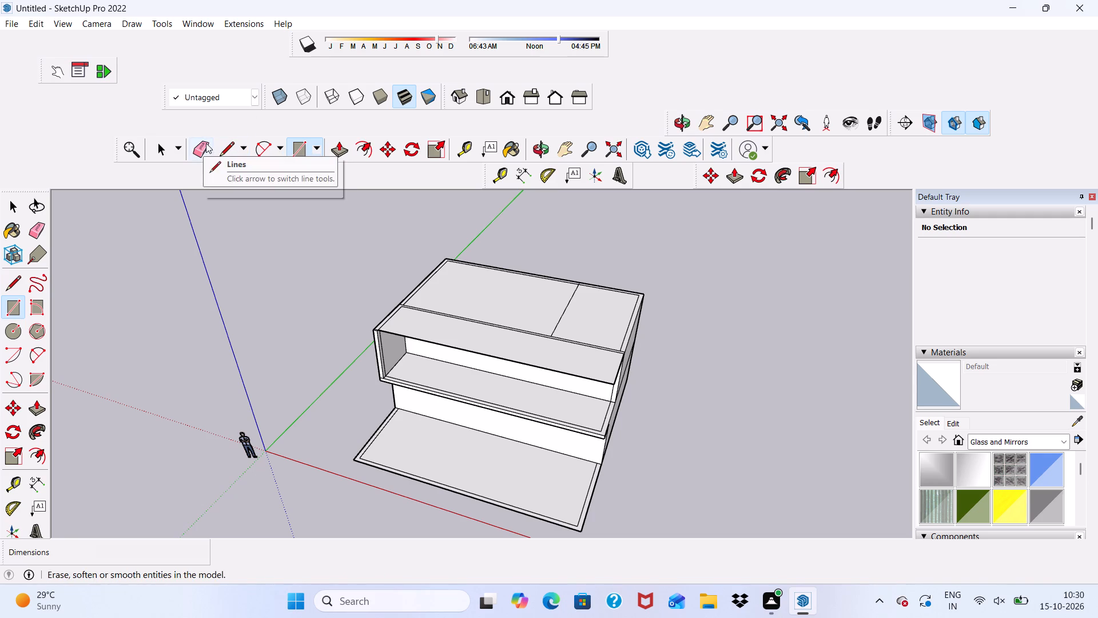
click(323, 142)
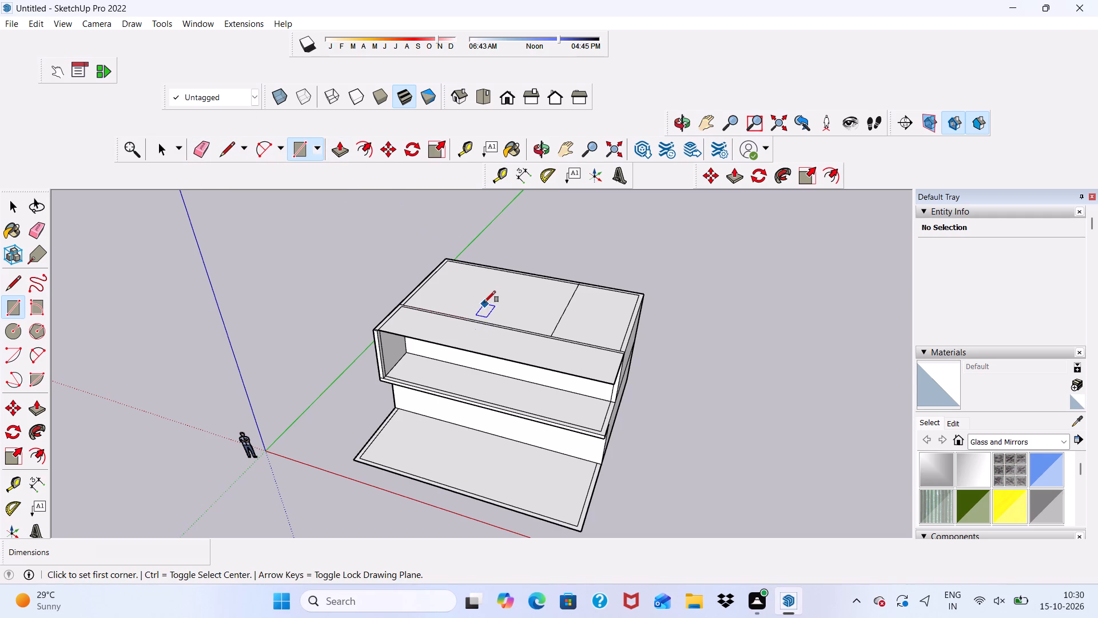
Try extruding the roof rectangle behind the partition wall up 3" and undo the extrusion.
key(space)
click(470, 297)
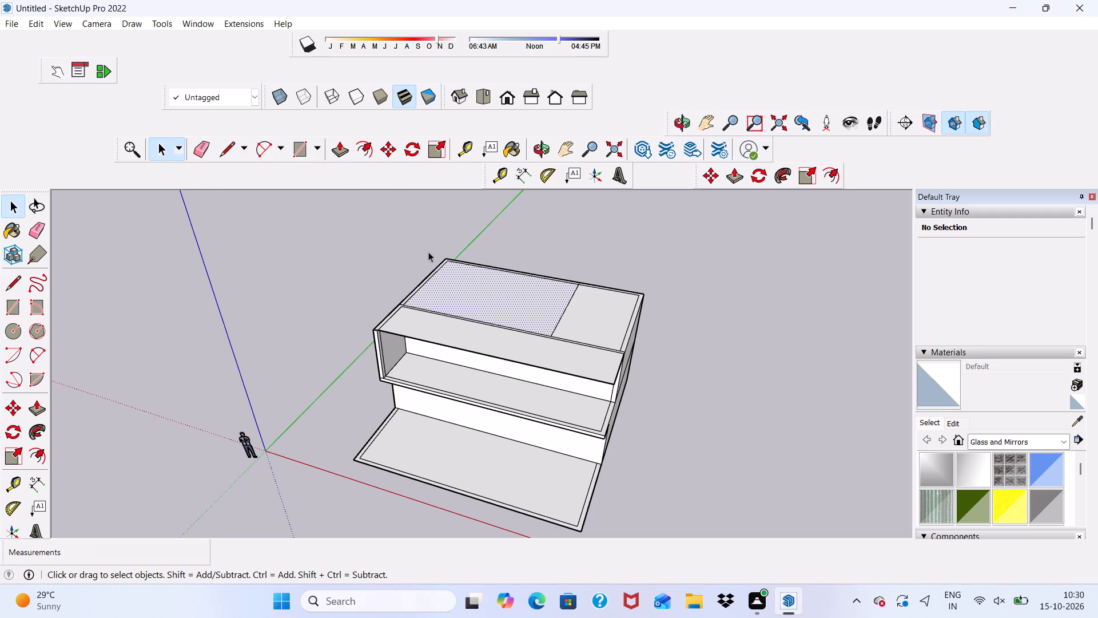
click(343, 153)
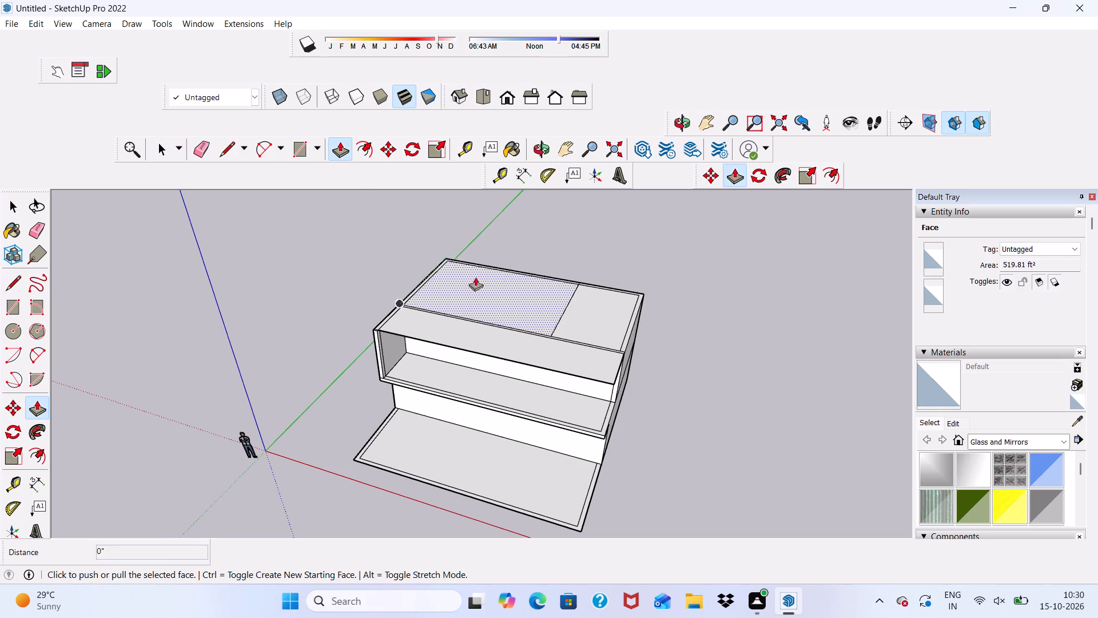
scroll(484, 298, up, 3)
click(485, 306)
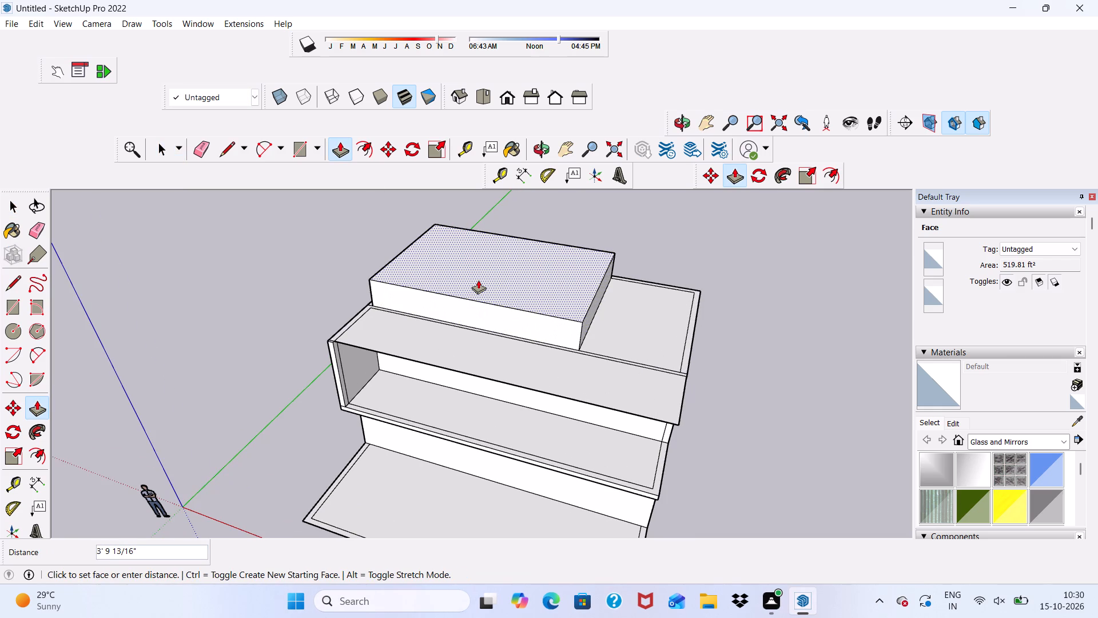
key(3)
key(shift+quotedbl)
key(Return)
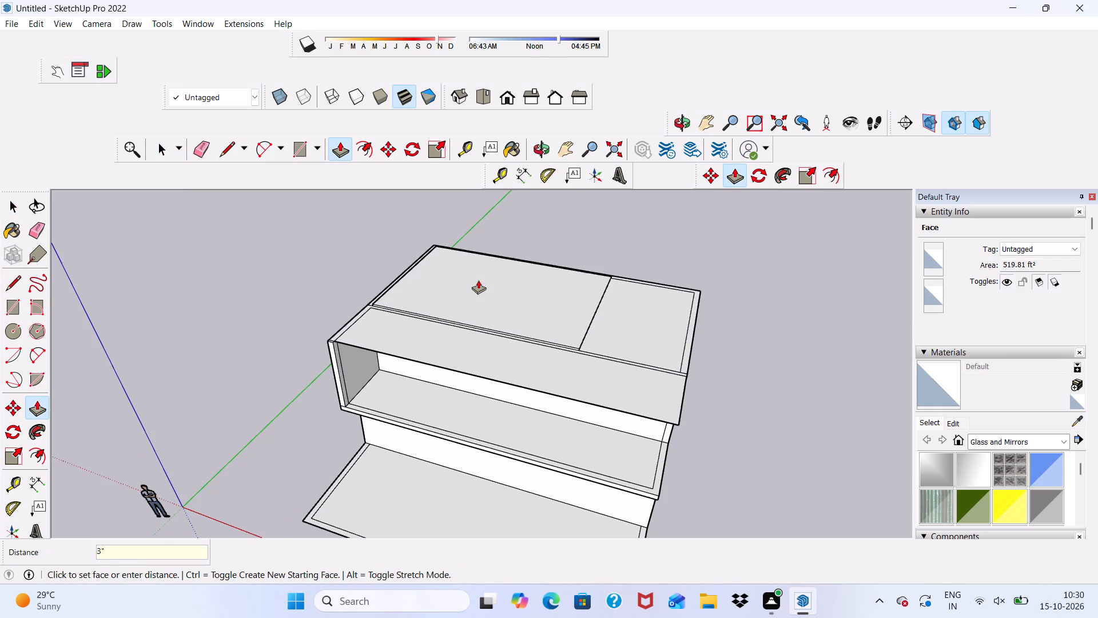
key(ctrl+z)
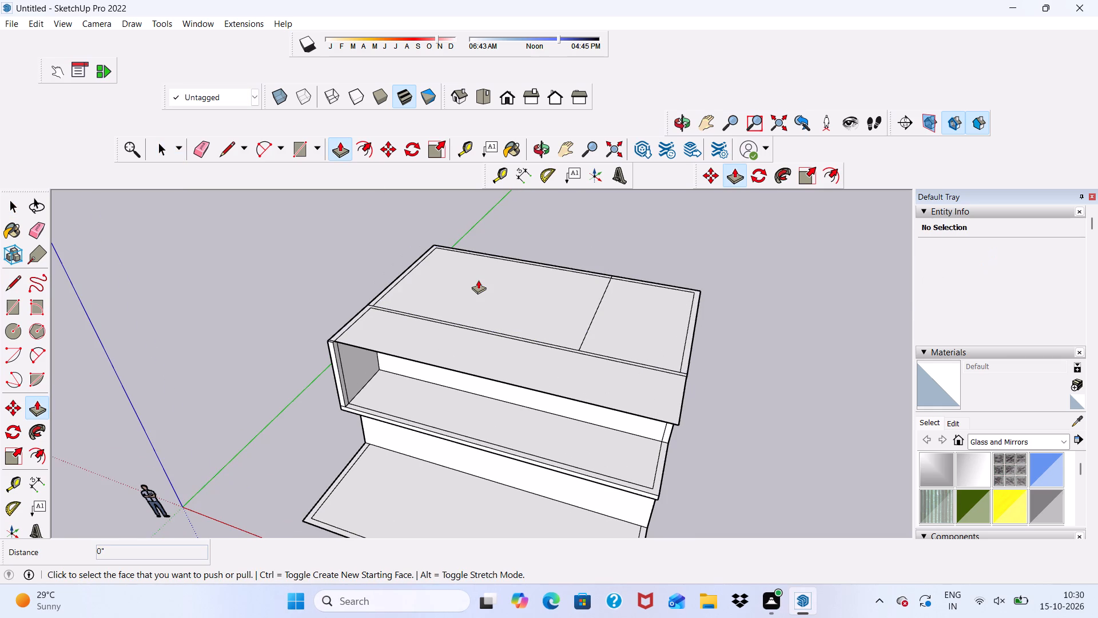
Extrude the roof rectangle behind the partition wall up 1'.
click(443, 290)
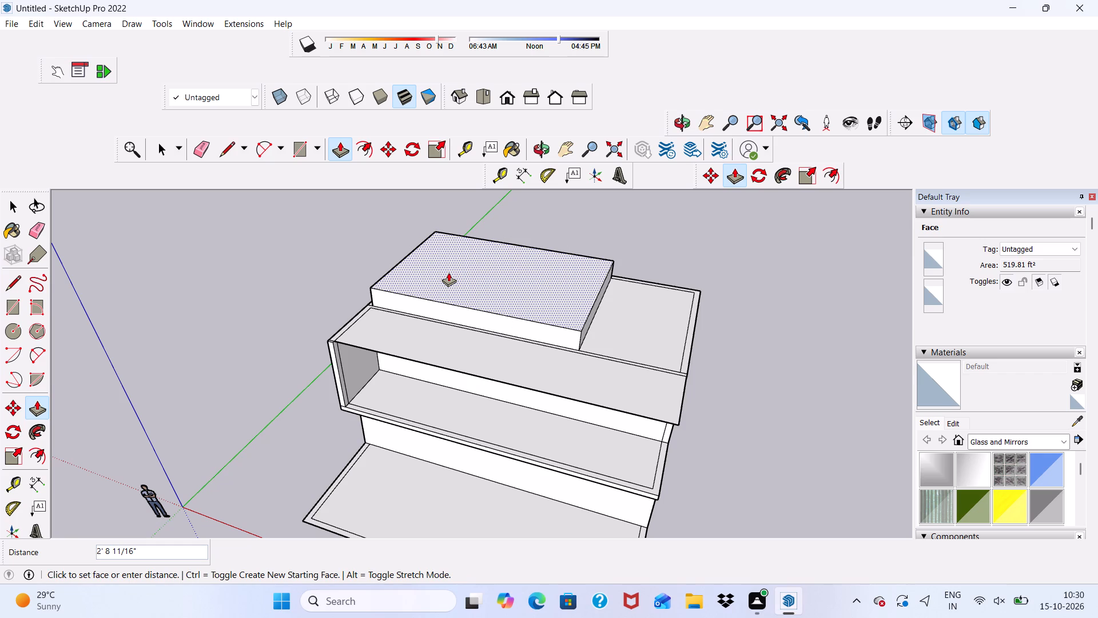
text(1')
key(Return)
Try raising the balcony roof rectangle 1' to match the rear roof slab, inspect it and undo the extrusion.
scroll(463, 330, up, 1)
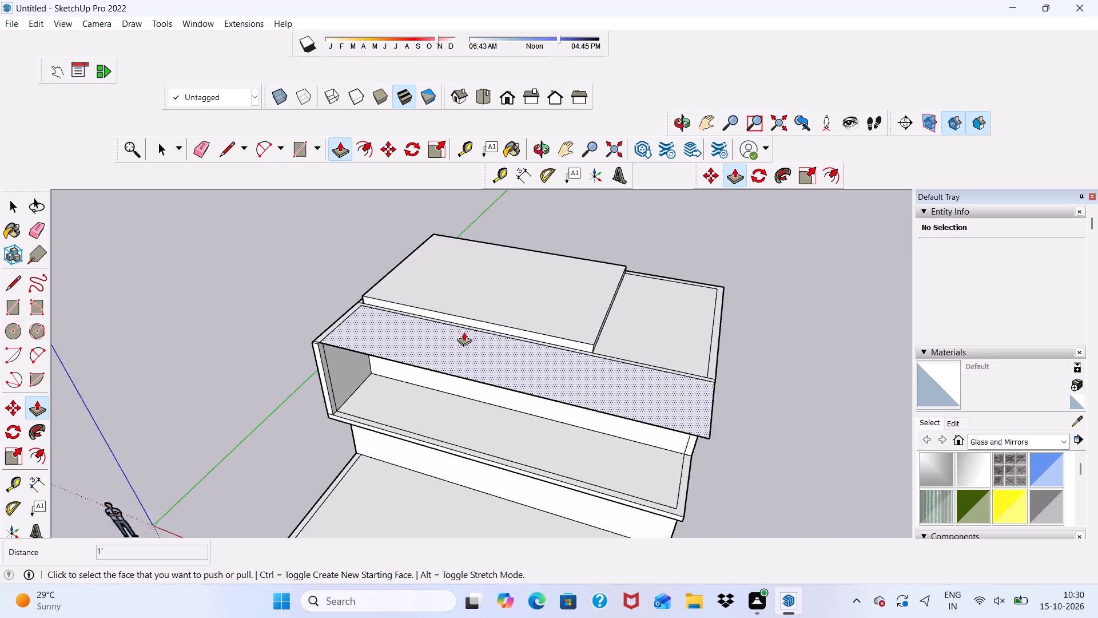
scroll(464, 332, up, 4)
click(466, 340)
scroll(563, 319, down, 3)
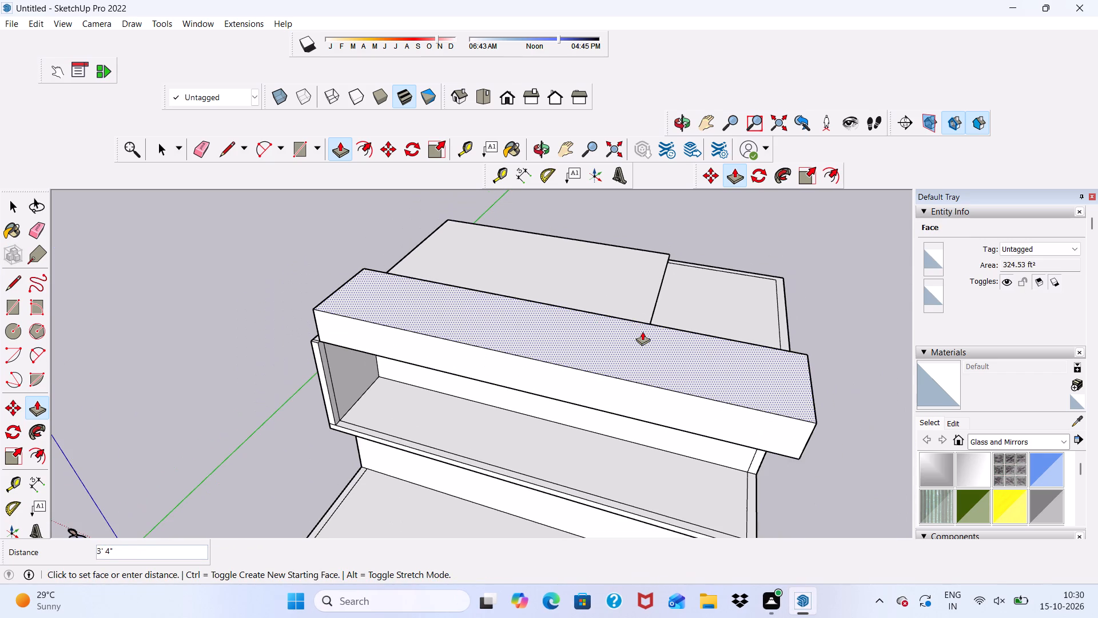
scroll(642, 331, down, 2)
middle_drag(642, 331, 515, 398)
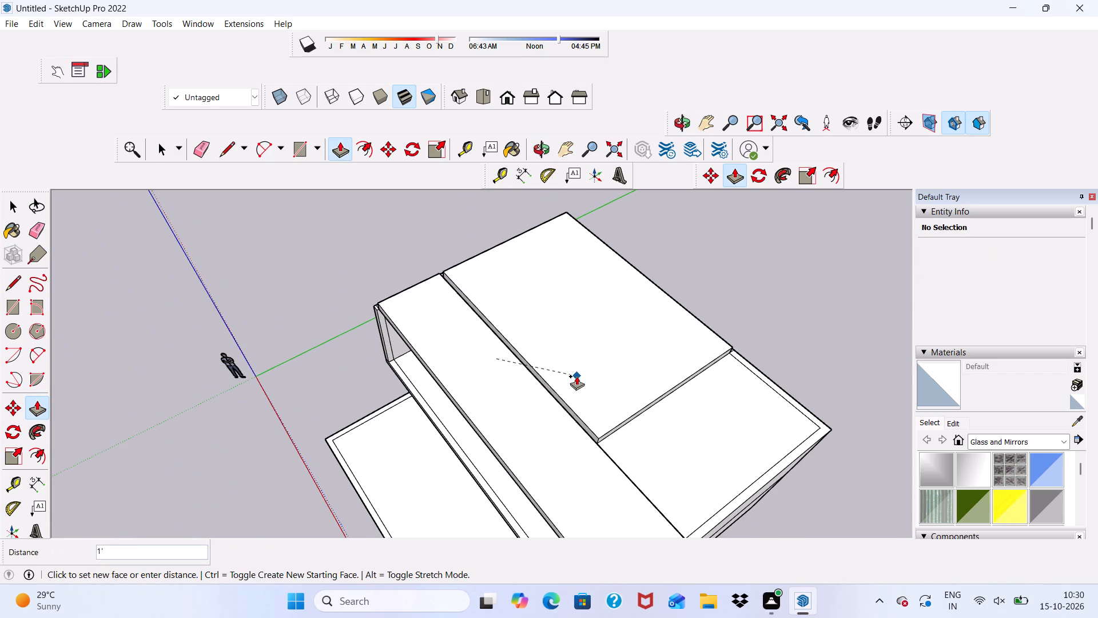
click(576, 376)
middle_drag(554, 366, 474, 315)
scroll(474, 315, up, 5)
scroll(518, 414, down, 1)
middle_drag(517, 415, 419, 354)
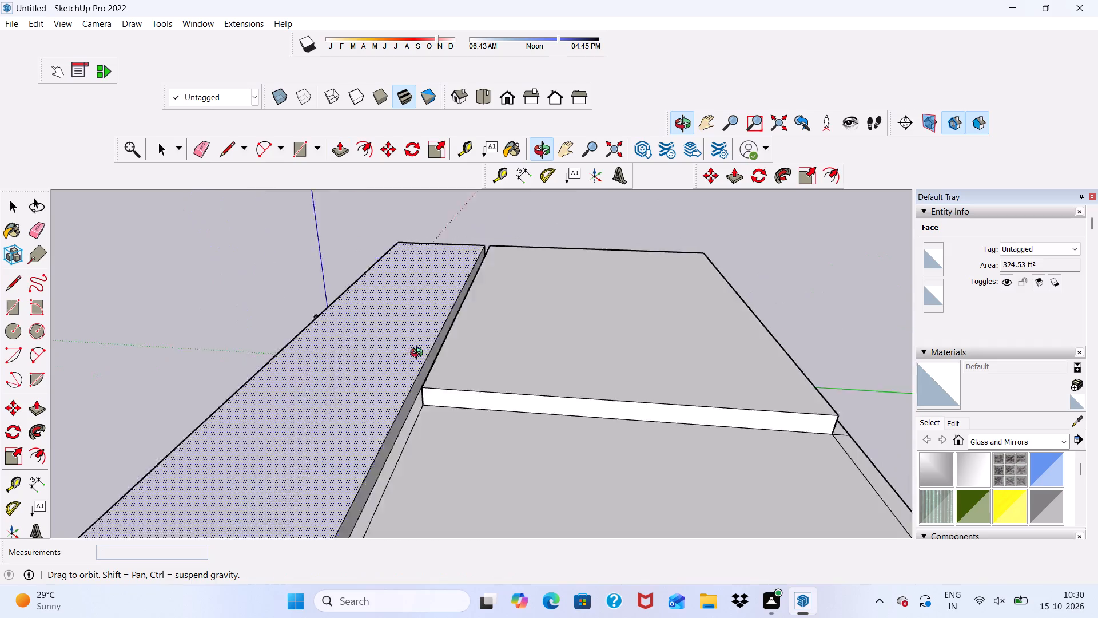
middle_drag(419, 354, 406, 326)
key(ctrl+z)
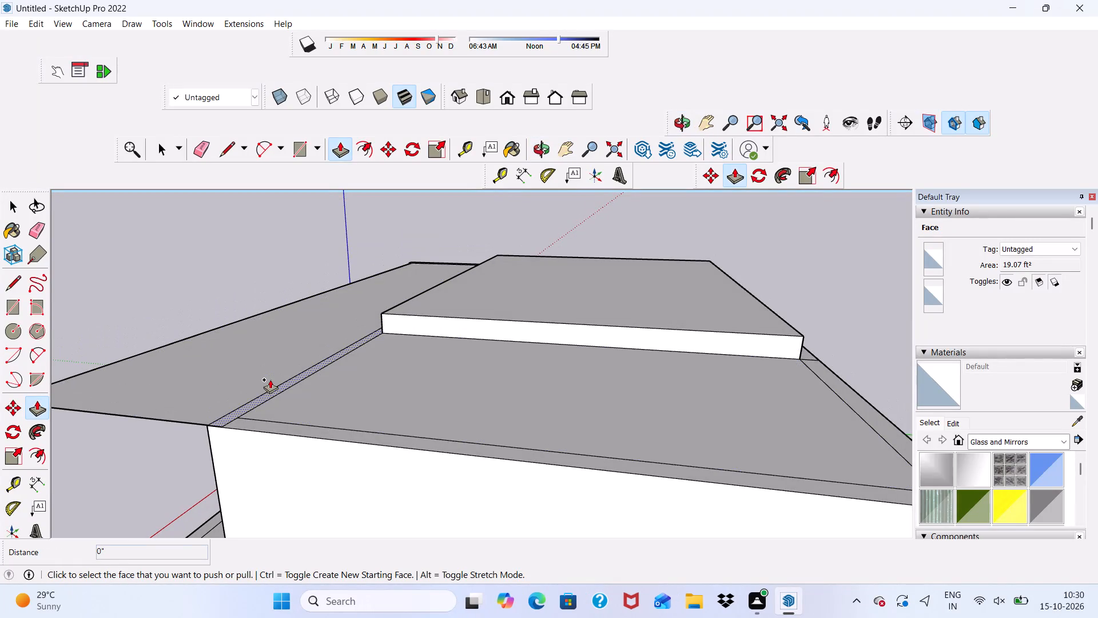
Extrude the balcony roof rectangle up 1', level with the rear roof slab.
click(269, 379)
click(441, 314)
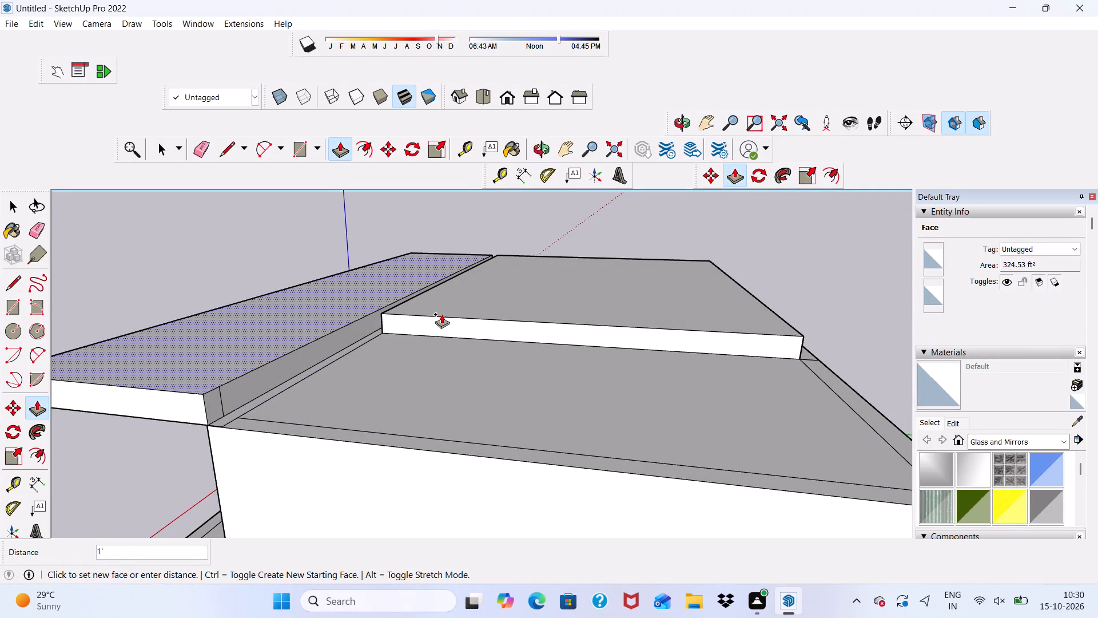
Raise the remaining inset roof panel beside the rear slab until it is level with the balcony roof's top.
scroll(437, 339, down, 1)
click(444, 381)
scroll(474, 323, down, 2)
middle_drag(485, 347, 476, 406)
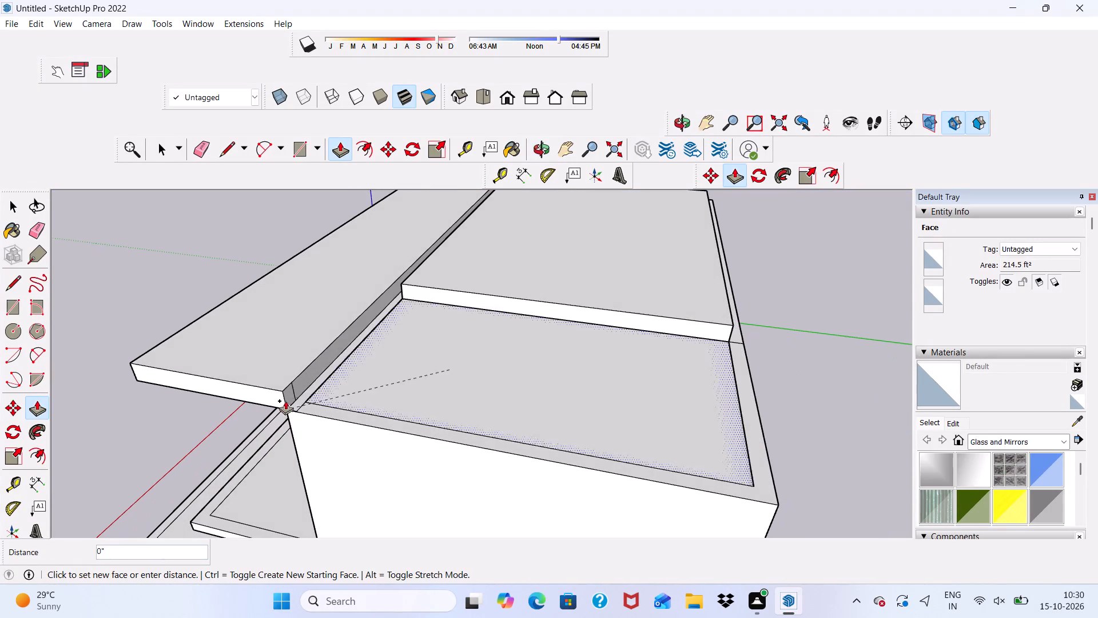
click(281, 371)
Pull the balcony roof's long inner edge across the partition wall top to meet the rear roof panels.
scroll(301, 379, up, 11)
click(298, 373)
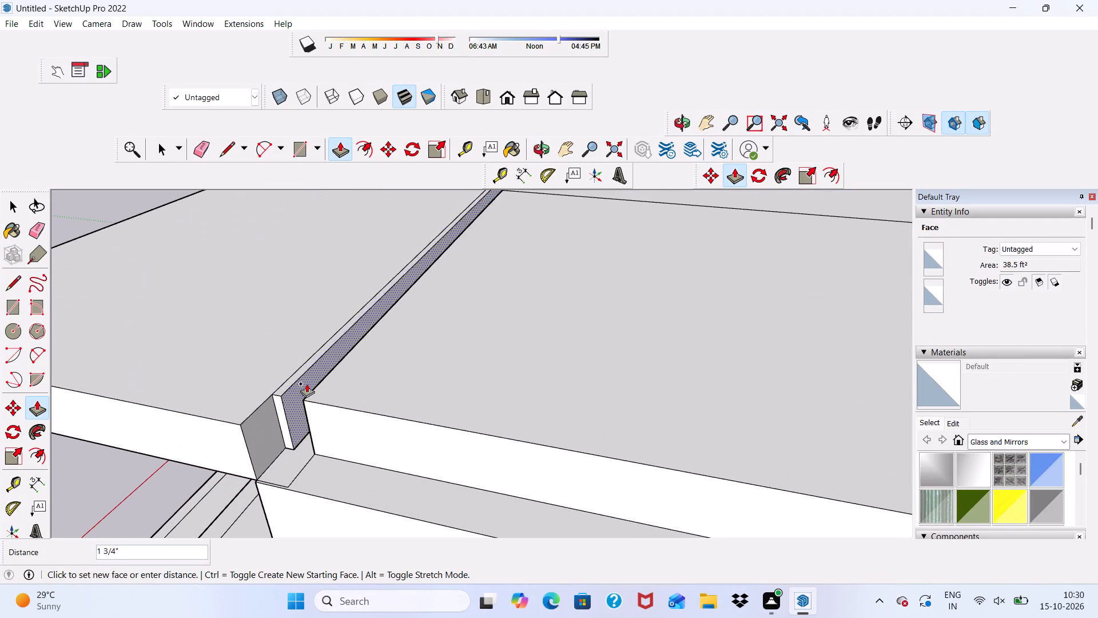
click(342, 397)
Extend the roof strip about 20'4" over the side wall farthest from the green axis, up to the rear corner.
click(262, 432)
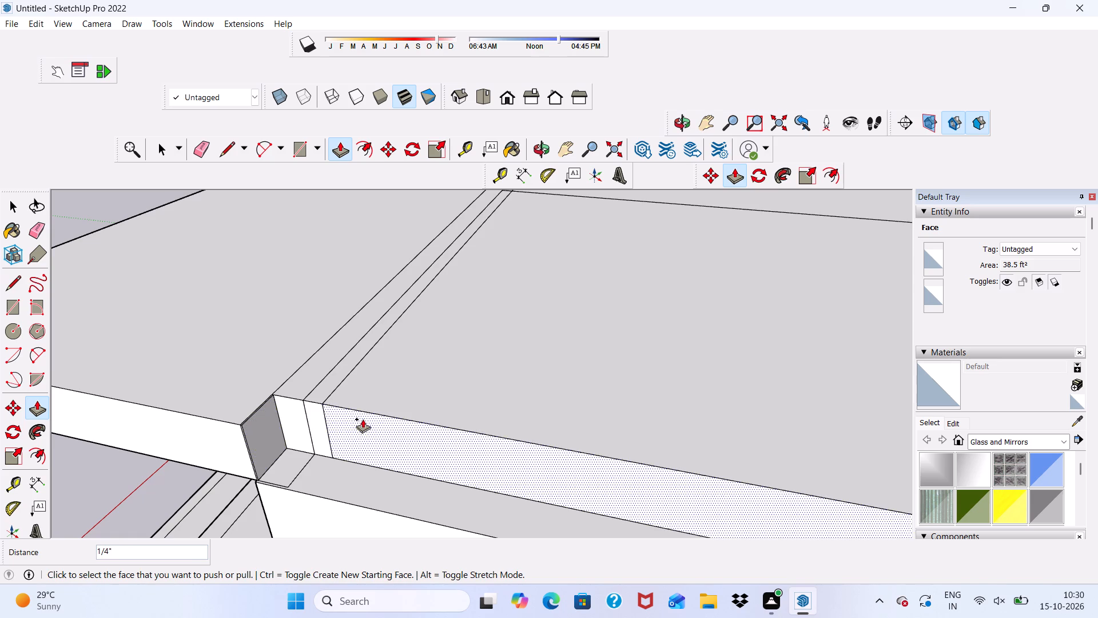
key(ctrl+z)
click(271, 428)
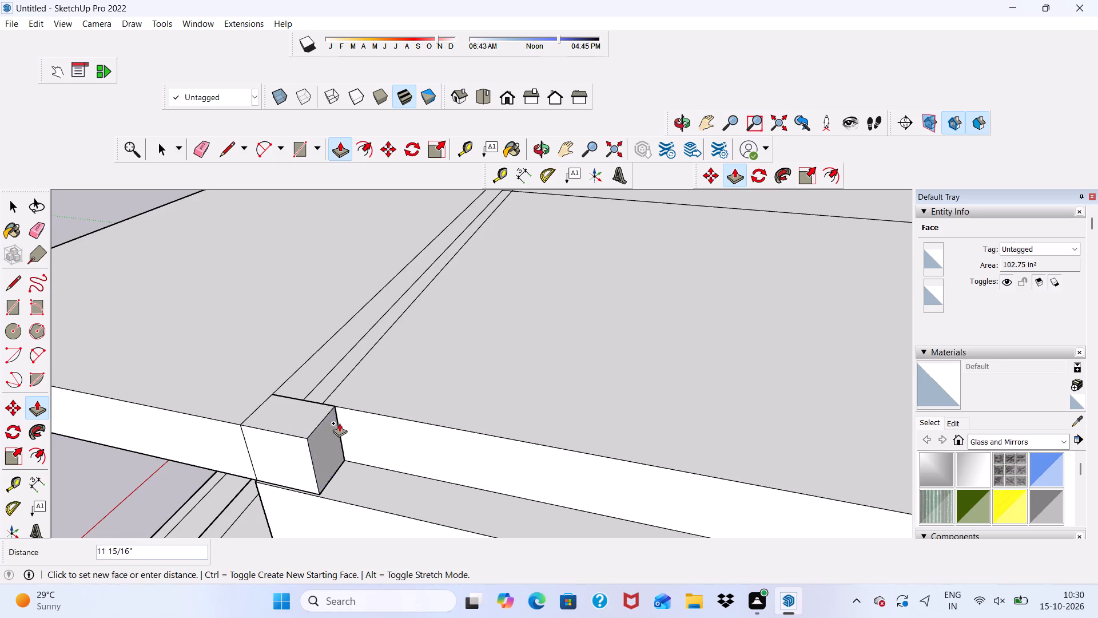
scroll(381, 410, down, 5)
scroll(260, 394, down, 5)
scroll(389, 367, down, 9)
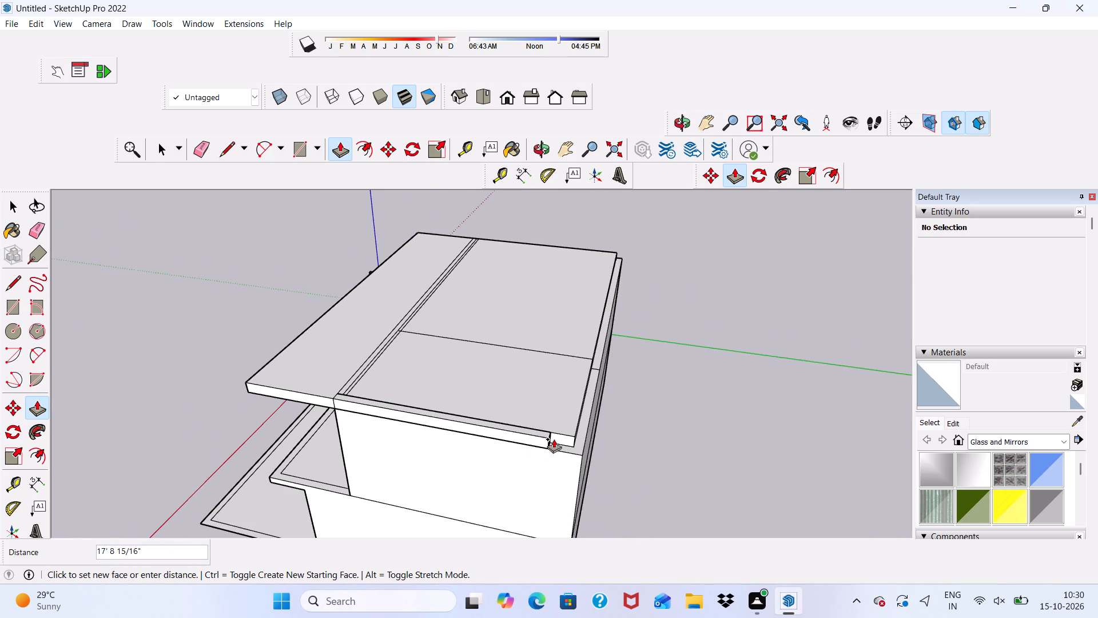
scroll(560, 435, up, 6)
scroll(604, 392, up, 4)
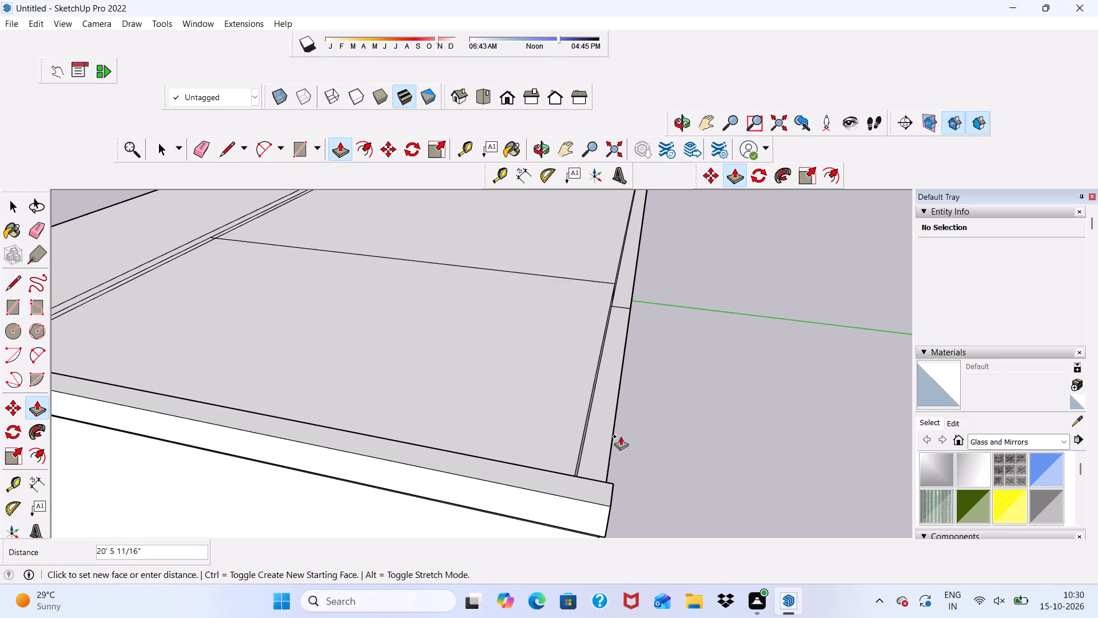
click(613, 430)
Pull the rear edges of both rear roof panels out 9" to the rear wall's outer face.
scroll(607, 431, down, 3)
middle_drag(591, 445, 289, 440)
scroll(407, 462, up, 1)
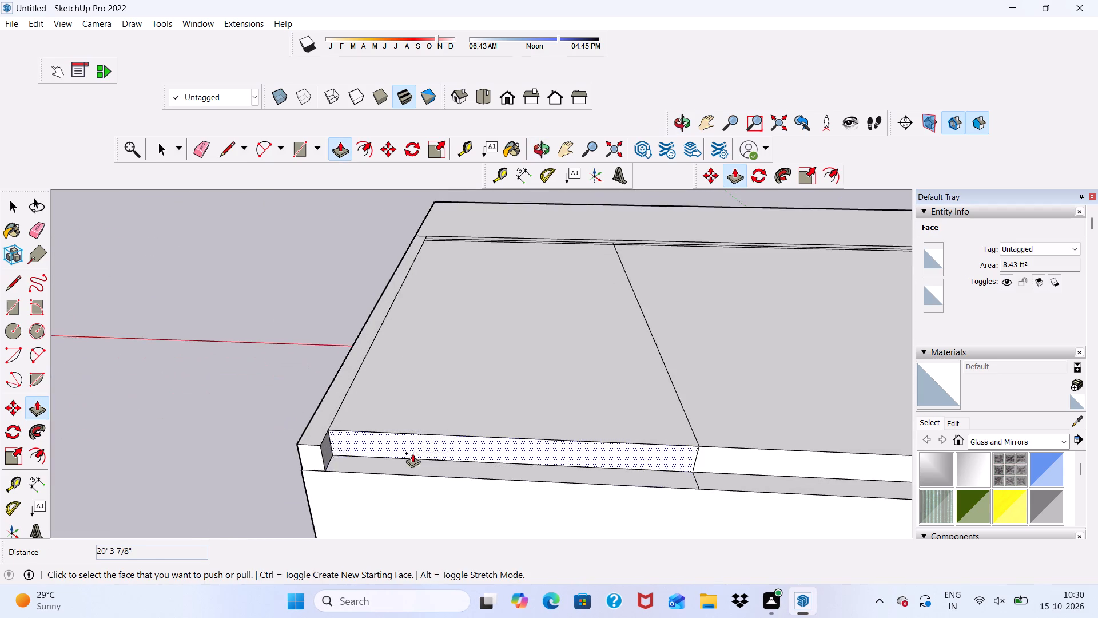
scroll(412, 453, up, 1)
click(420, 444)
click(290, 449)
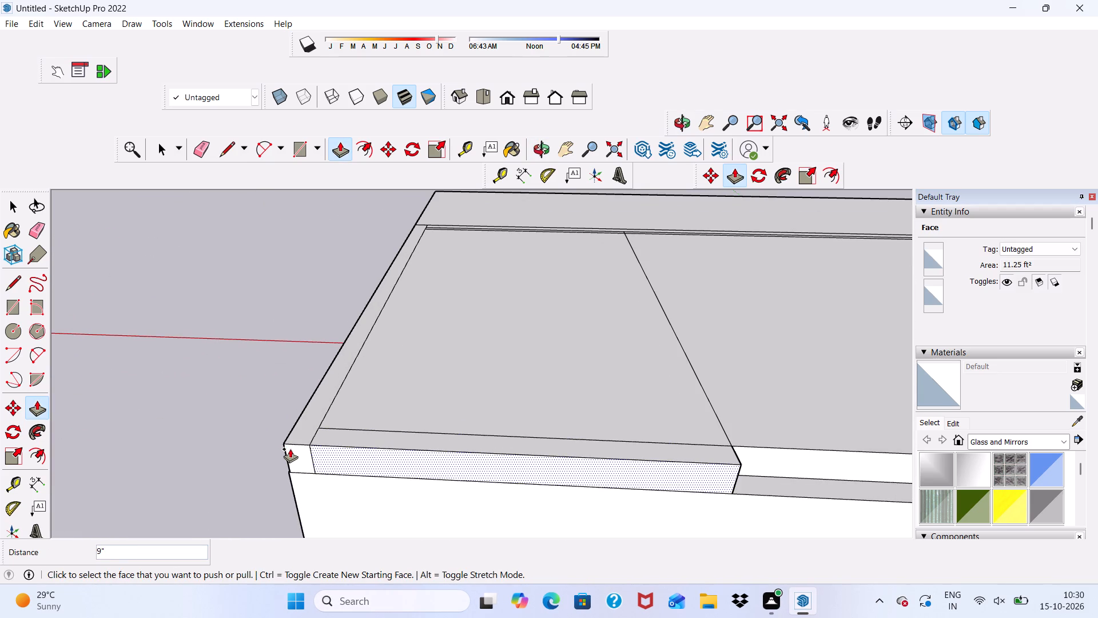
scroll(177, 417, down, 14)
scroll(425, 461, up, 6)
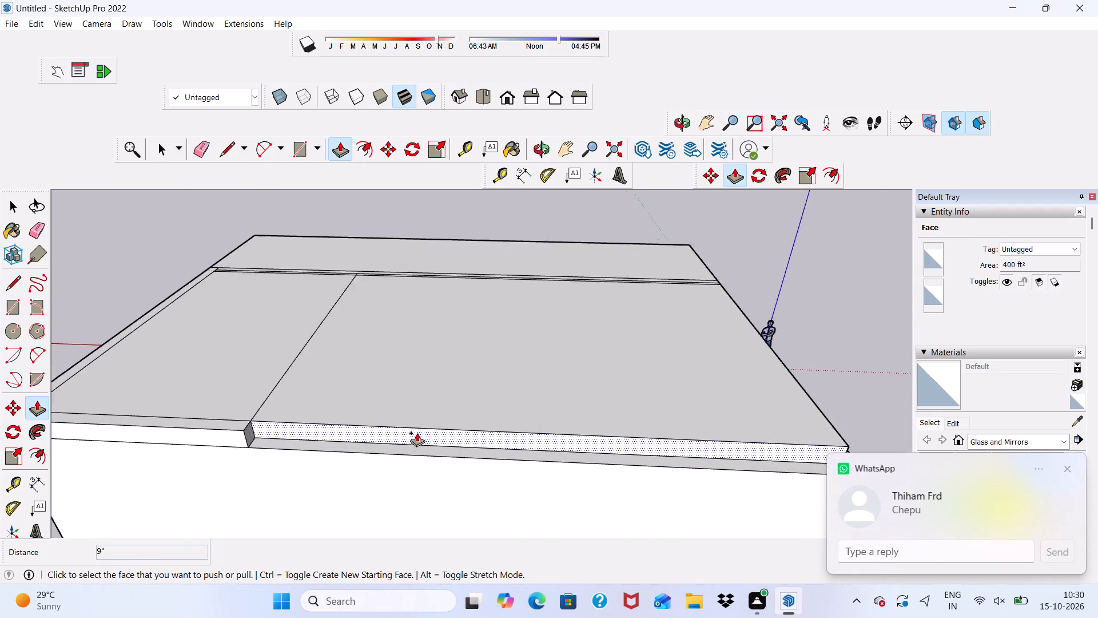
scroll(417, 433, up, 4)
click(417, 432)
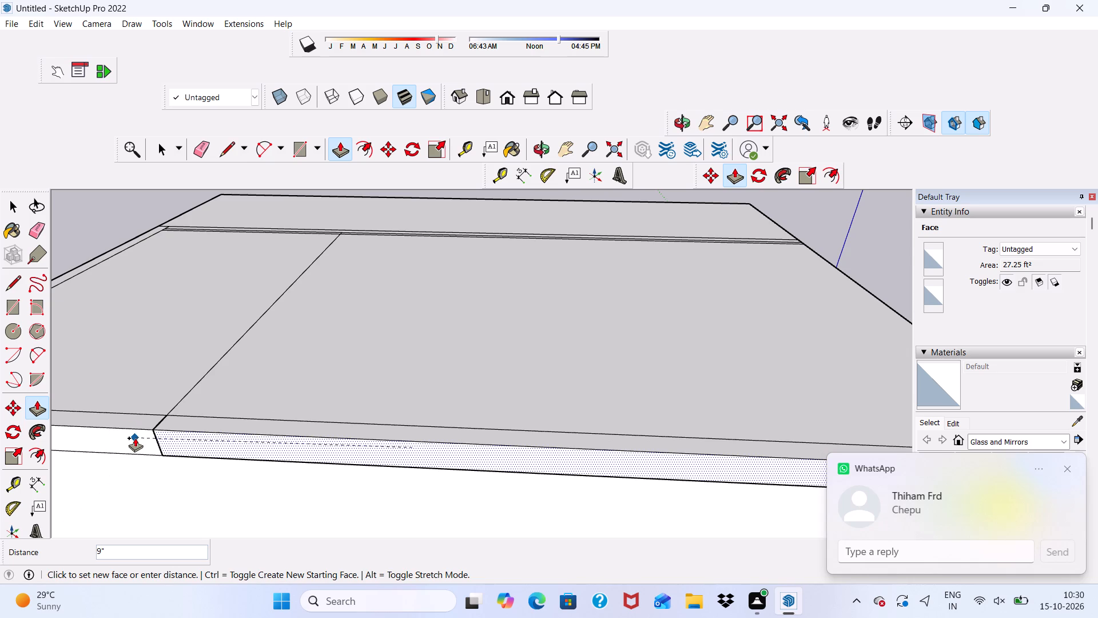
click(135, 438)
Pull the green-axis side edges of the rear roof slab and balcony roof out 9", flush with the side wall.
scroll(120, 463, down, 12)
middle_drag(397, 500, 182, 488)
scroll(375, 399, up, 2)
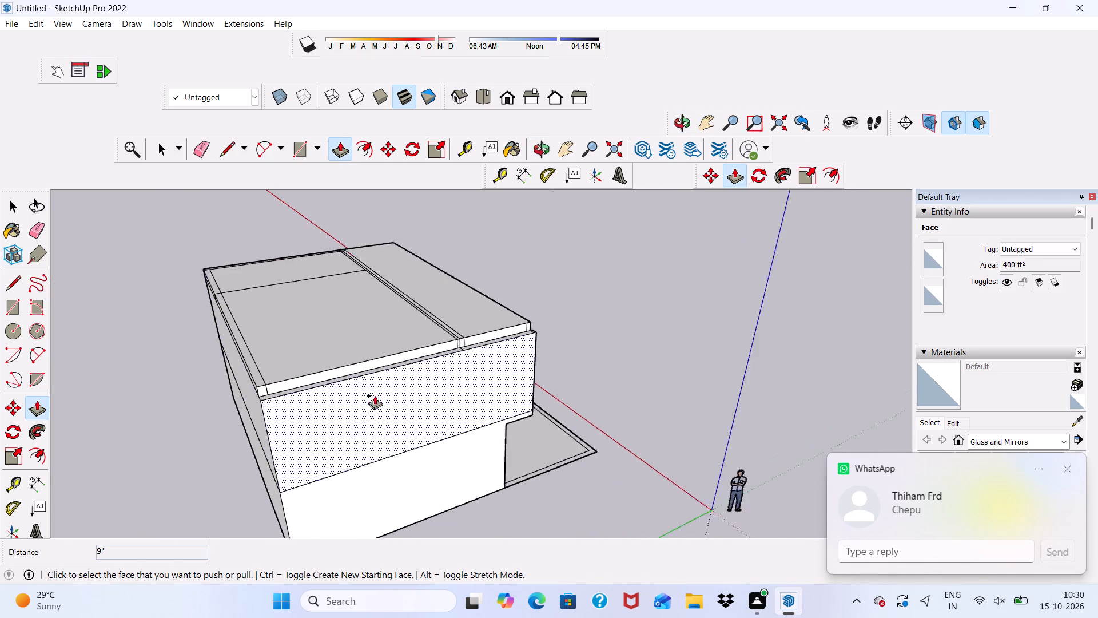
scroll(375, 395, up, 9)
click(349, 359)
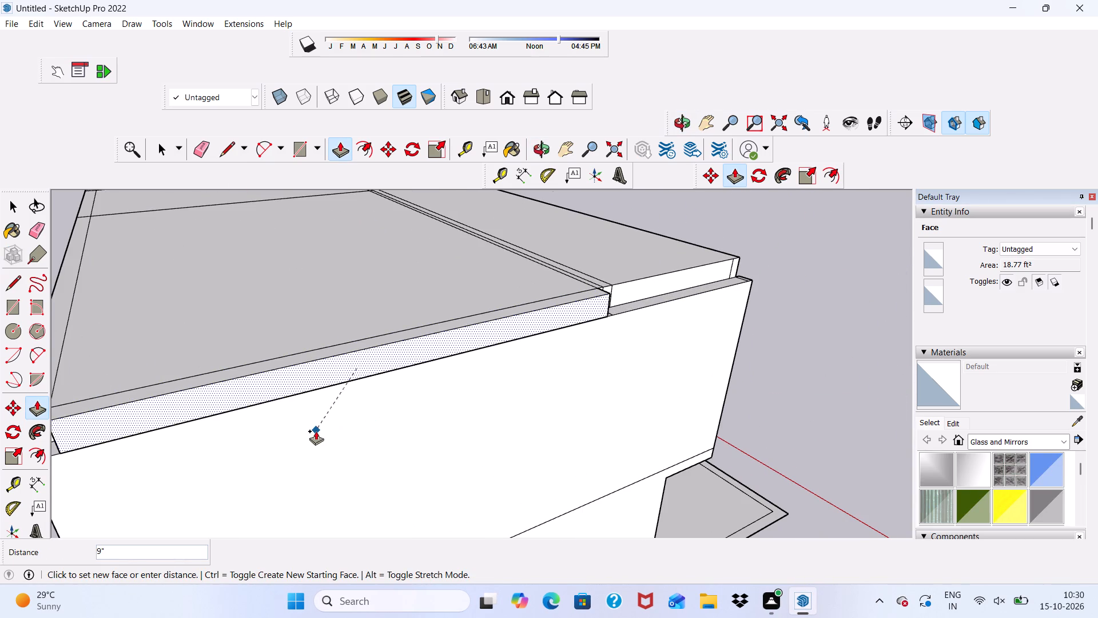
click(316, 431)
scroll(642, 298, up, 6)
click(638, 290)
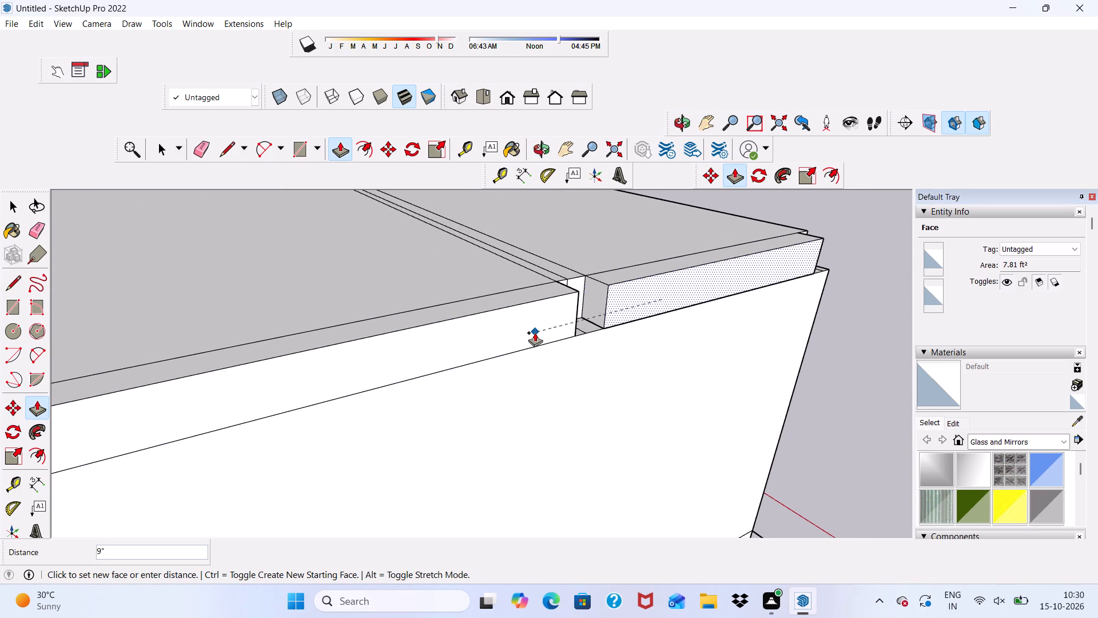
click(535, 332)
Pull the wider end face in the gap between the two roof slabs out flush with the green-axis side edge.
middle_drag(574, 347, 399, 355)
scroll(507, 318, up, 6)
click(478, 307)
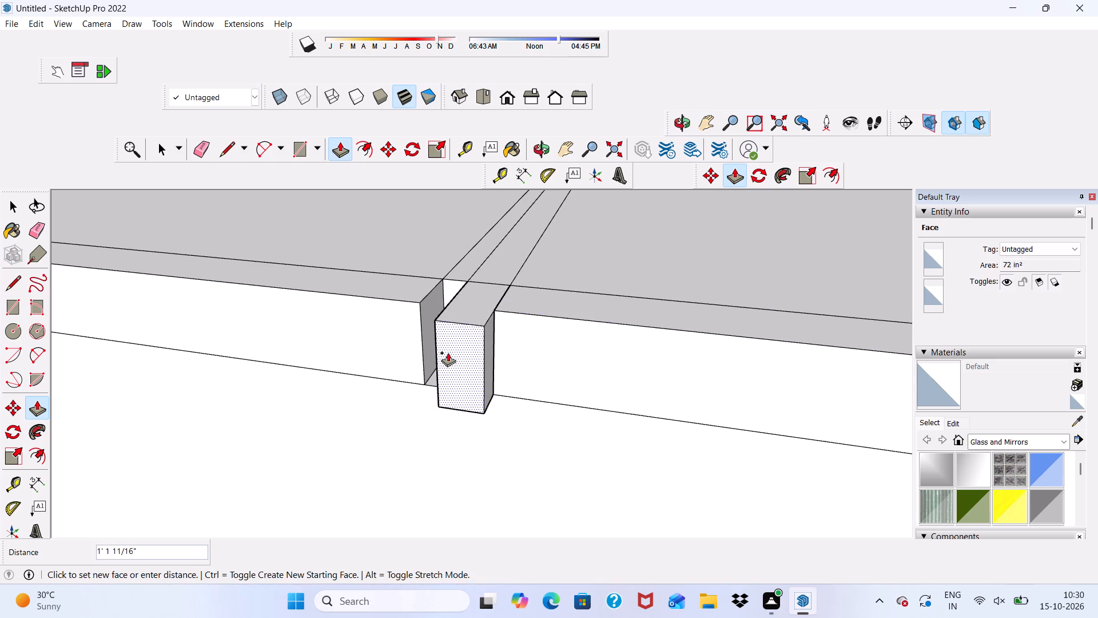
click(413, 327)
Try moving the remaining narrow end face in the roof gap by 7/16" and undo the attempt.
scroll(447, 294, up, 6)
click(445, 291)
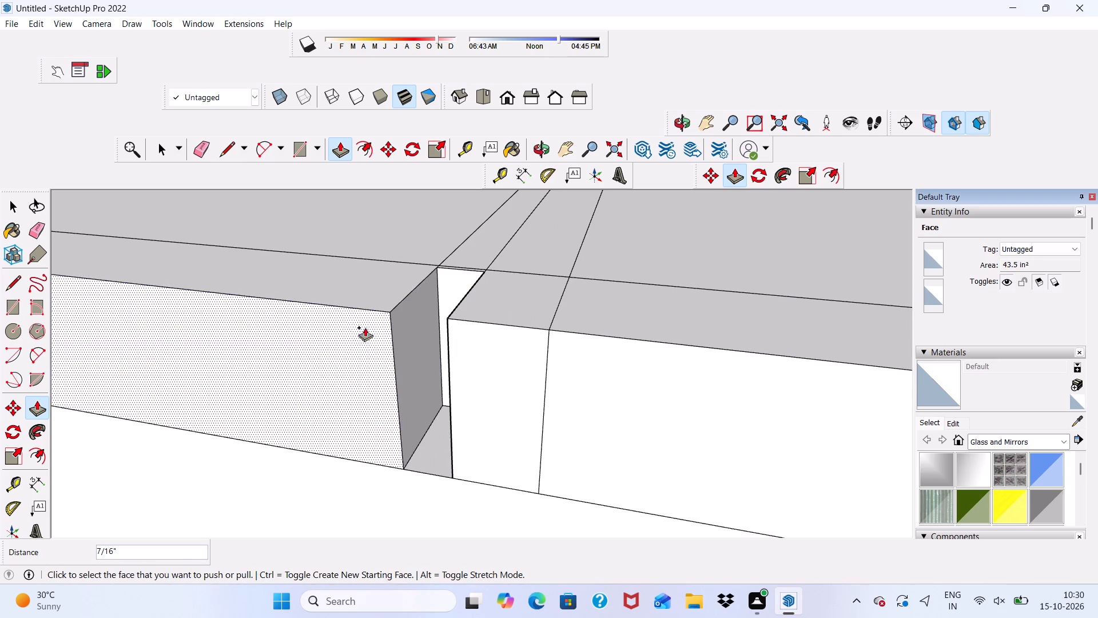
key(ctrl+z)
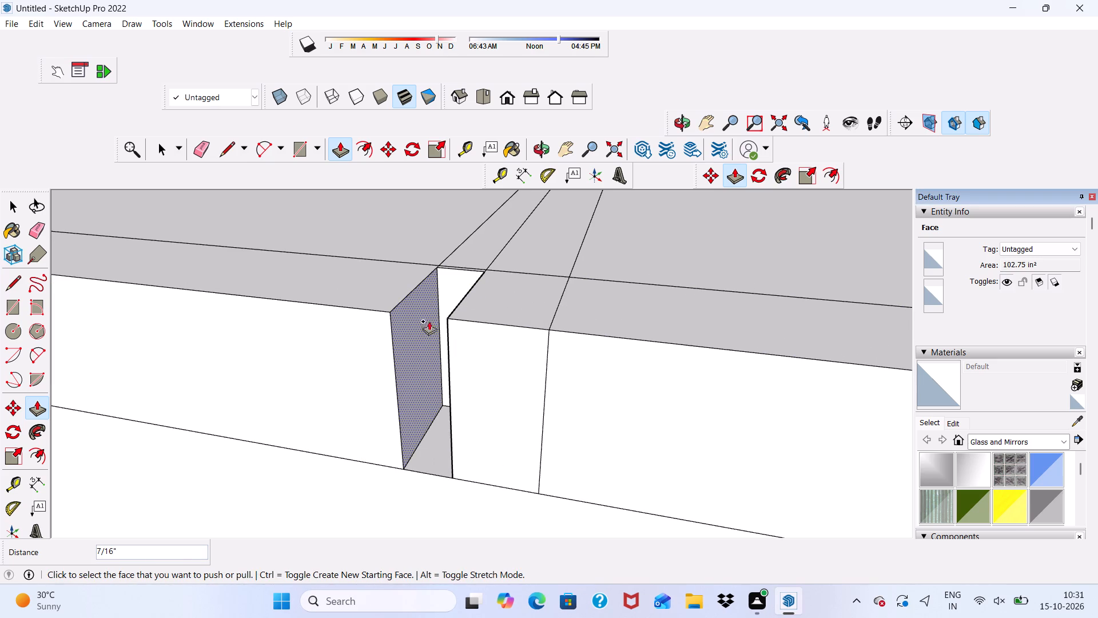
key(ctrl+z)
Pull the remaining narrow end face in the roof gap out 8 9/16", flush with the side edge.
click(449, 288)
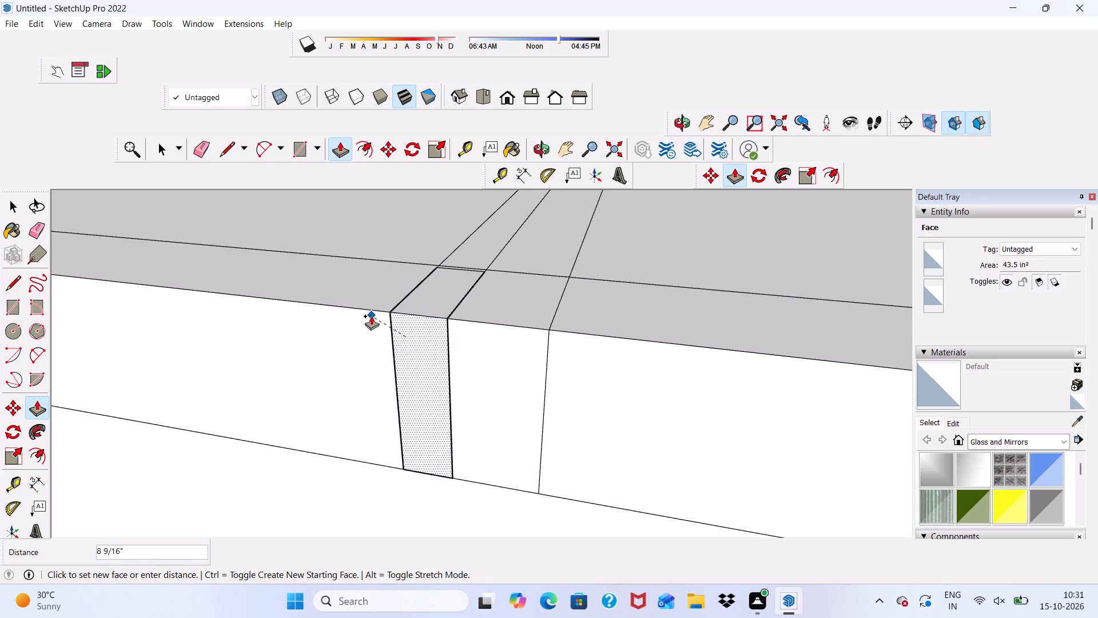
click(372, 316)
Pull the small side face at the balcony roof's green-axis front corner 9" to the side wall's outer face.
scroll(352, 332, down, 20)
scroll(352, 332, down, 2)
middle_drag(608, 349, 478, 342)
scroll(604, 370, up, 13)
click(605, 370)
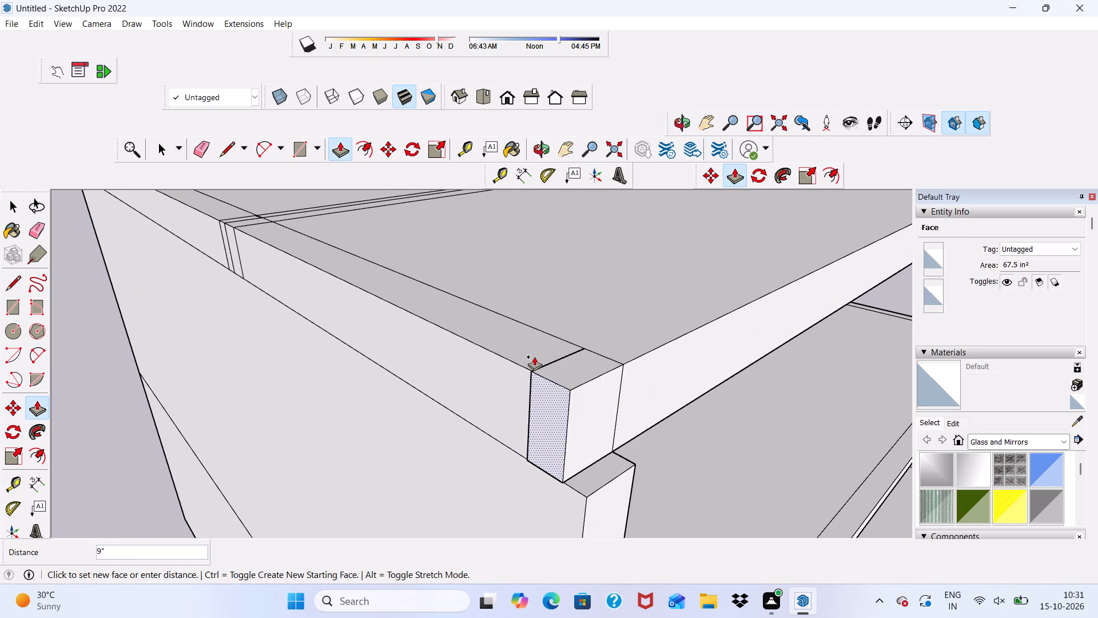
click(524, 388)
Raise the exposed front end of the green-axis side wall 1', level with the roof's top.
scroll(594, 489, up, 5)
click(597, 463)
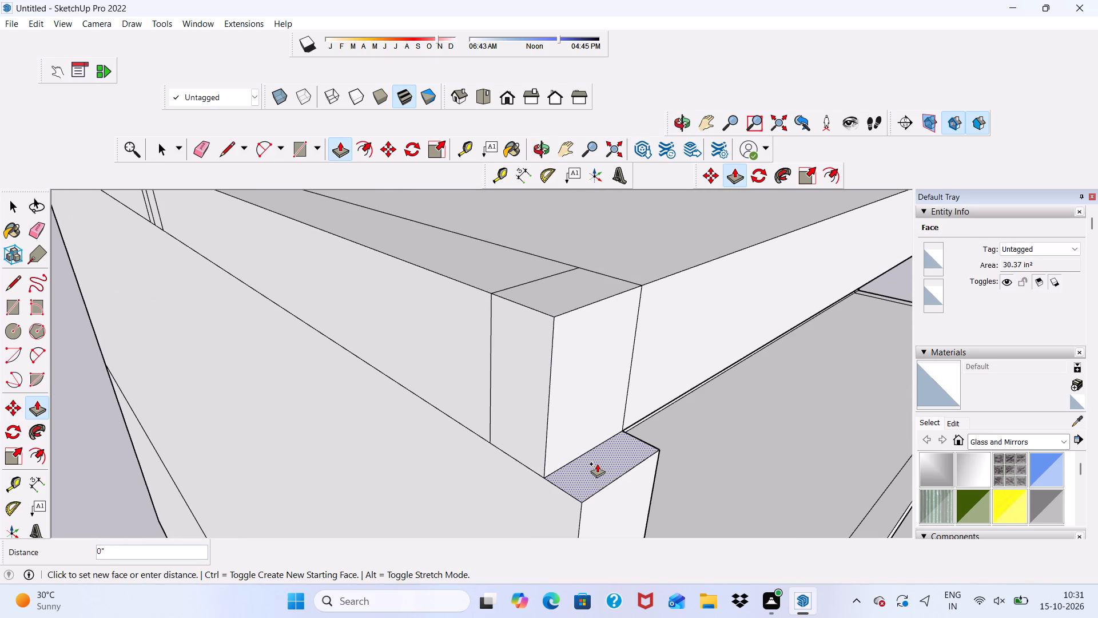
click(530, 310)
Pull the balcony roof's long front face forward 3 3/8", flush with the side wall's front end.
scroll(430, 372, down, 11)
middle_drag(459, 409, 431, 384)
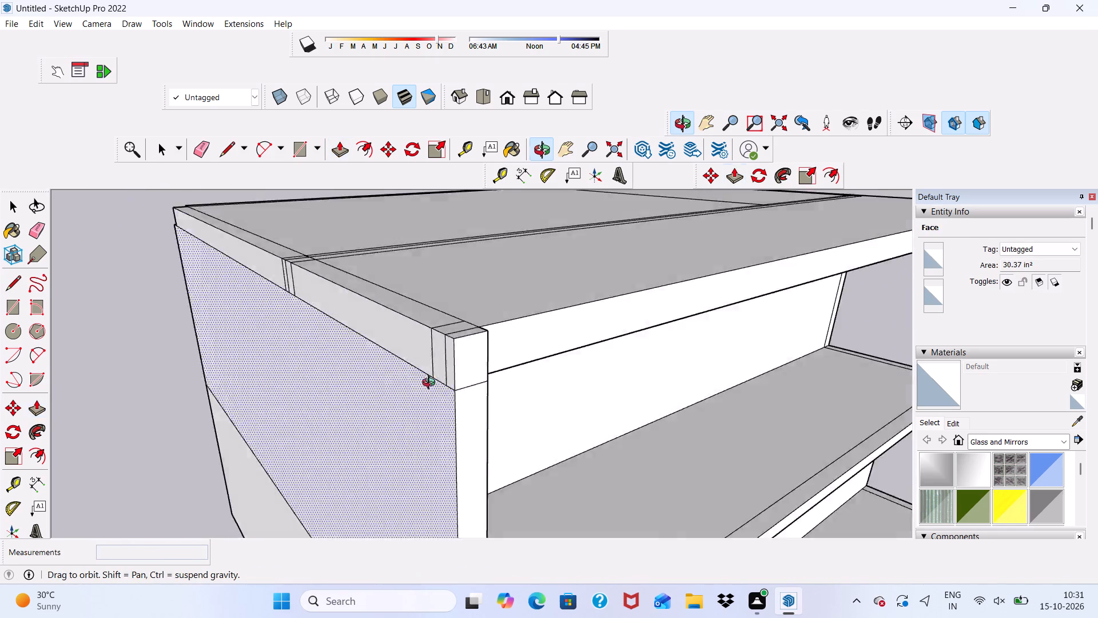
middle_drag(431, 384, 181, 368)
scroll(354, 307, up, 6)
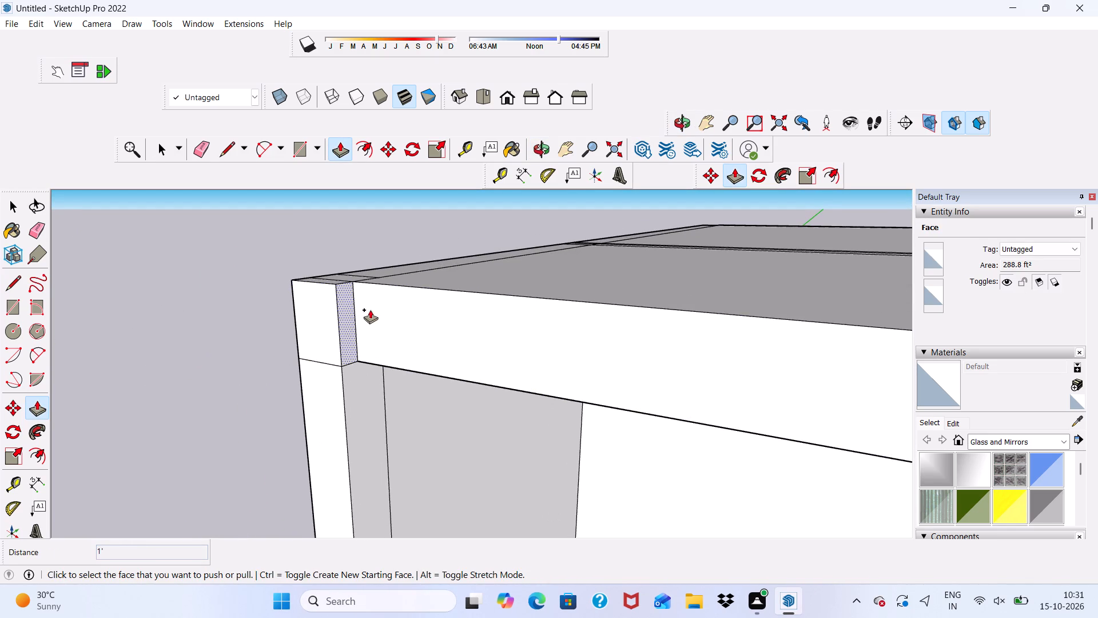
click(370, 310)
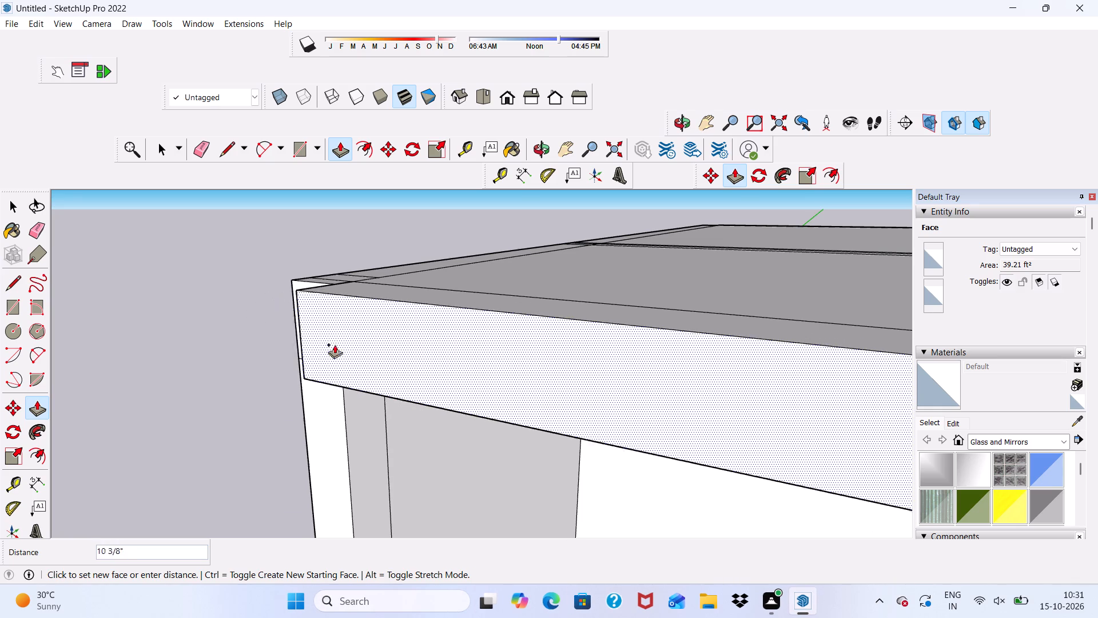
scroll(362, 326, down, 1)
click(323, 293)
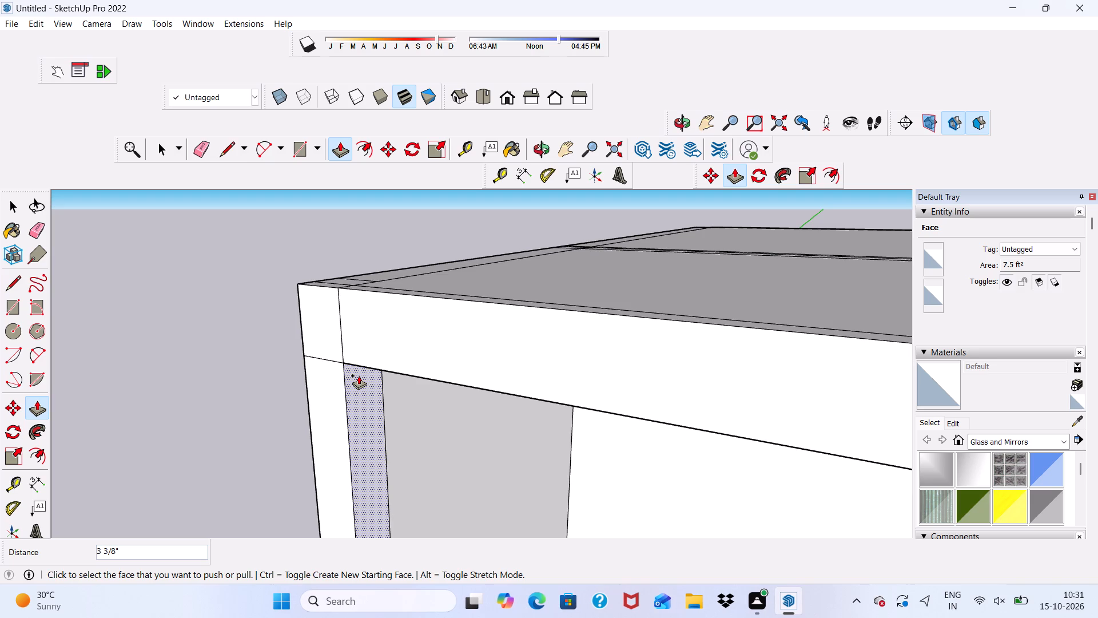
Pull the 1' roof edge face above the upper-storey side wall 7/16", flush with the wall below.
scroll(274, 348, down, 5)
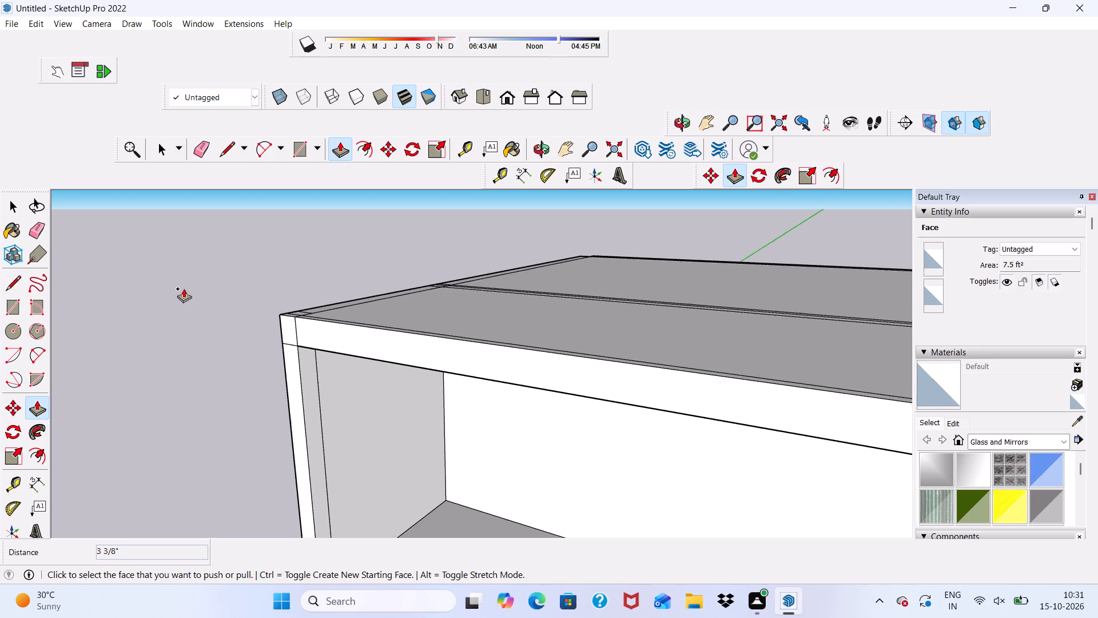
scroll(198, 308, down, 4)
scroll(137, 313, down, 5)
scroll(750, 450, up, 7)
middle_drag(749, 435, 733, 435)
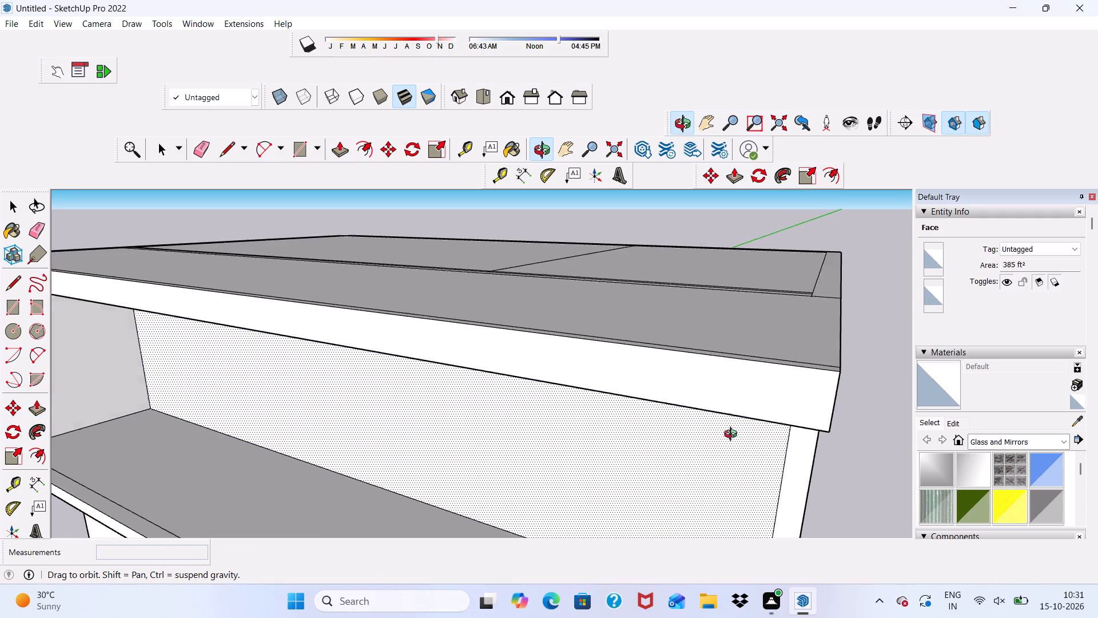
middle_drag(733, 435, 663, 405)
scroll(554, 395, down, 5)
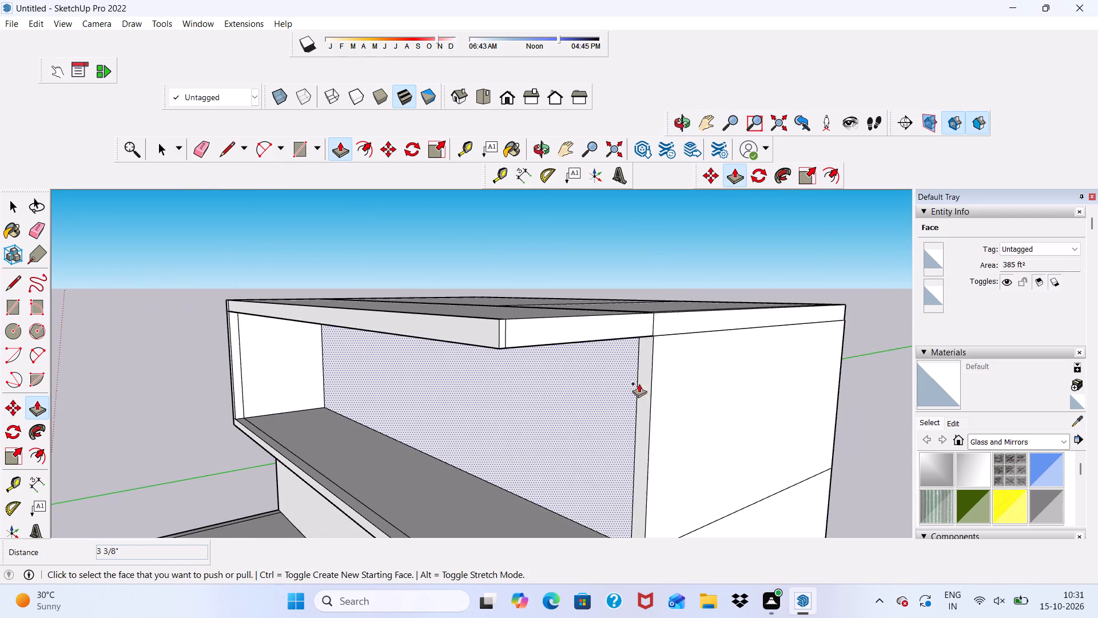
middle_drag(658, 389, 288, 438)
scroll(334, 423, up, 1)
scroll(363, 408, down, 5)
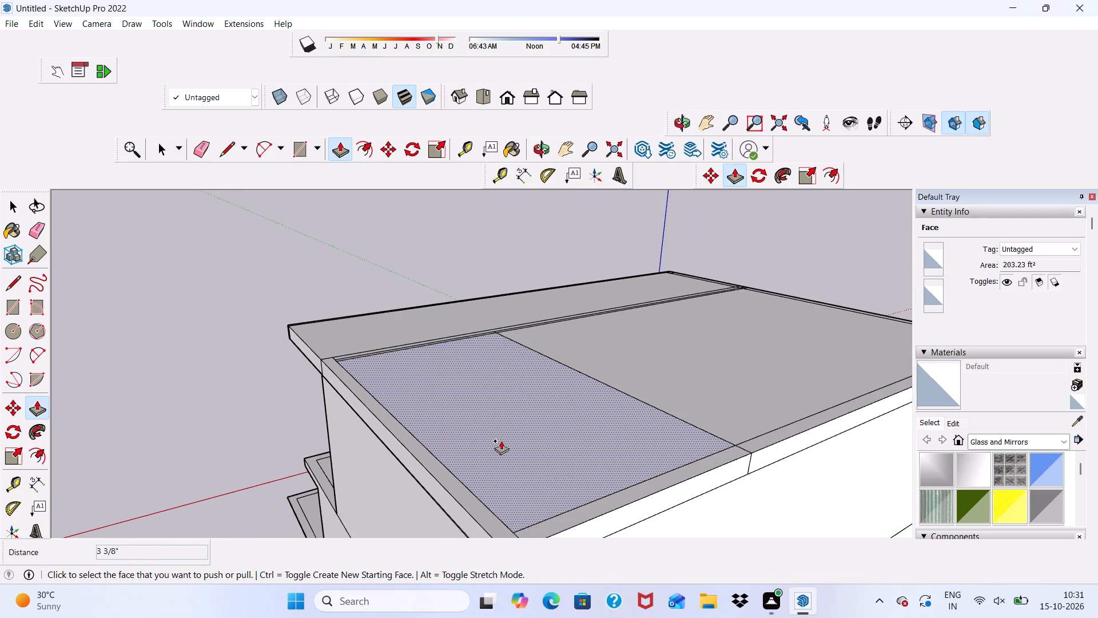
scroll(554, 439, up, 1)
scroll(515, 387, down, 5)
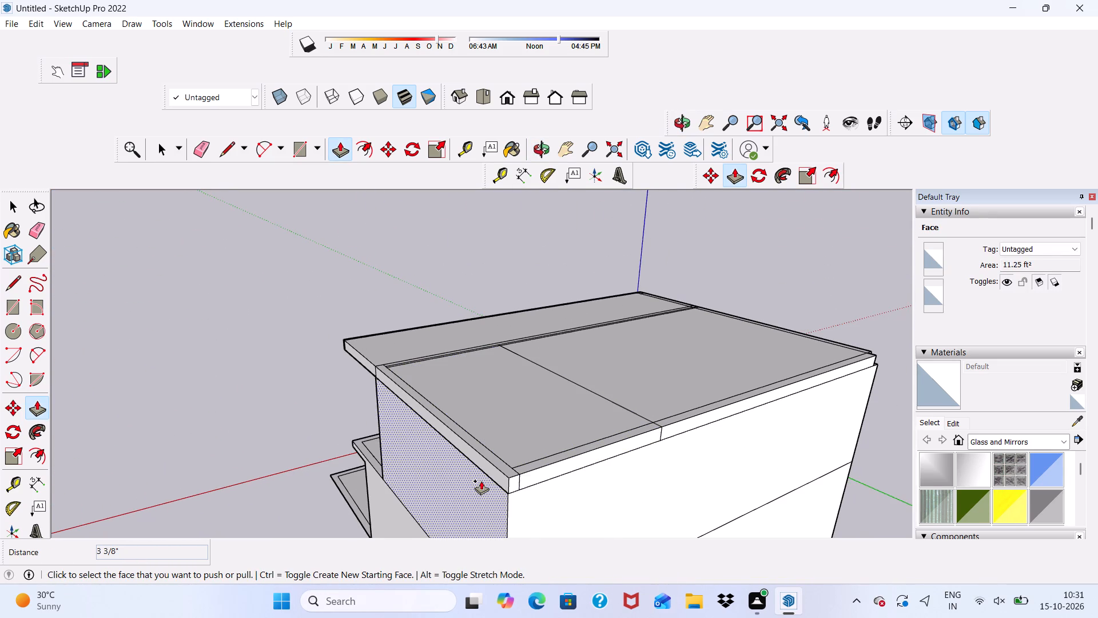
middle_drag(482, 480, 693, 335)
scroll(700, 308, up, 17)
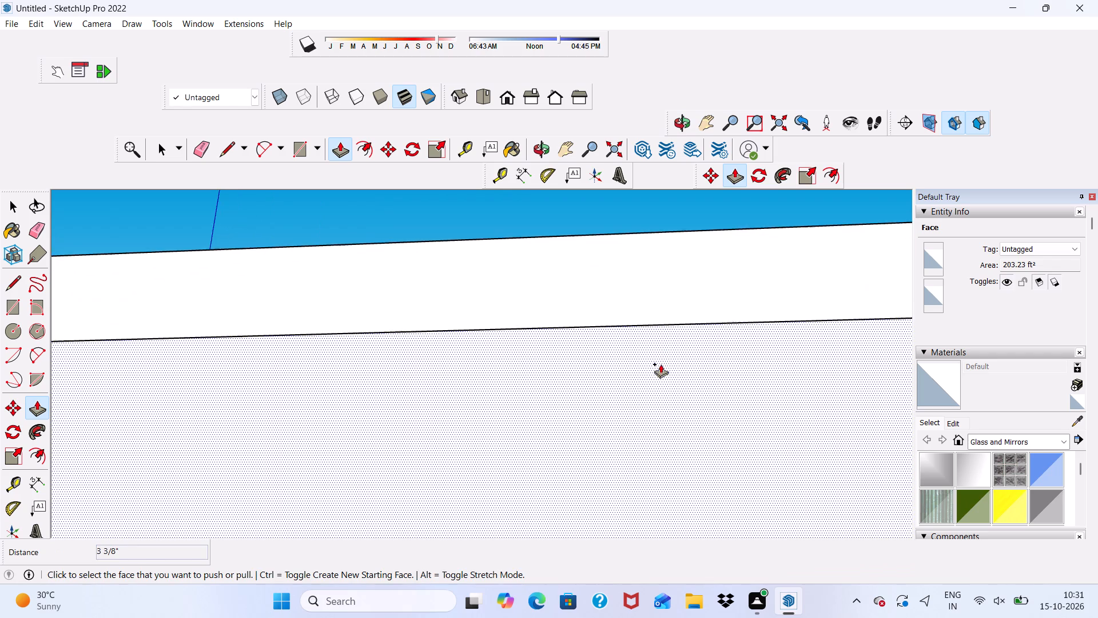
middle_drag(658, 340, 811, 330)
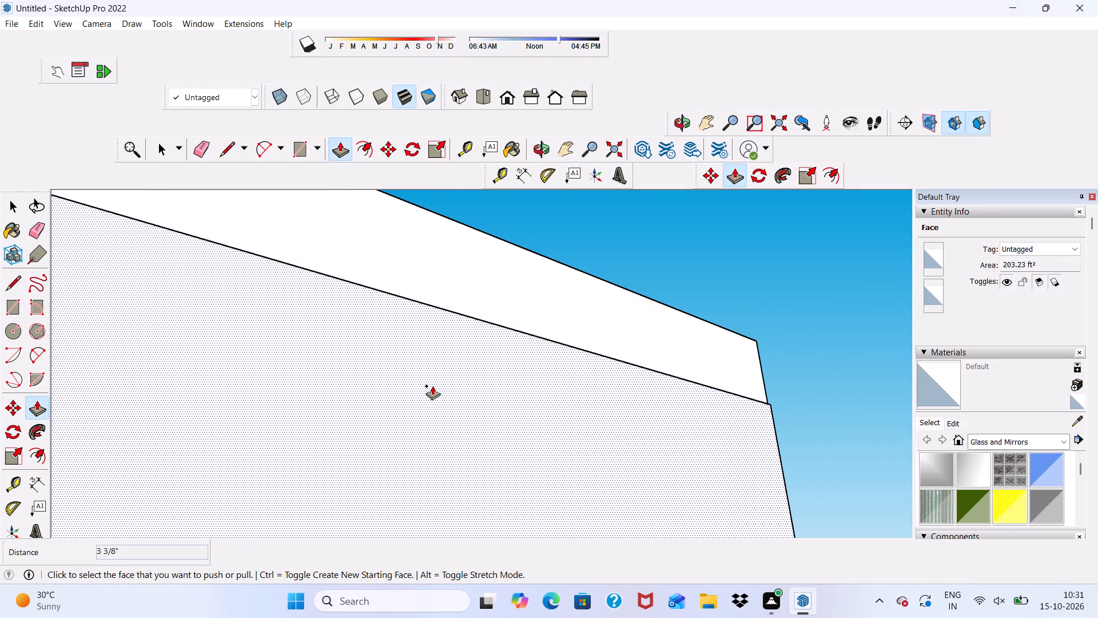
scroll(419, 383, up, 11)
middle_drag(392, 393, 386, 401)
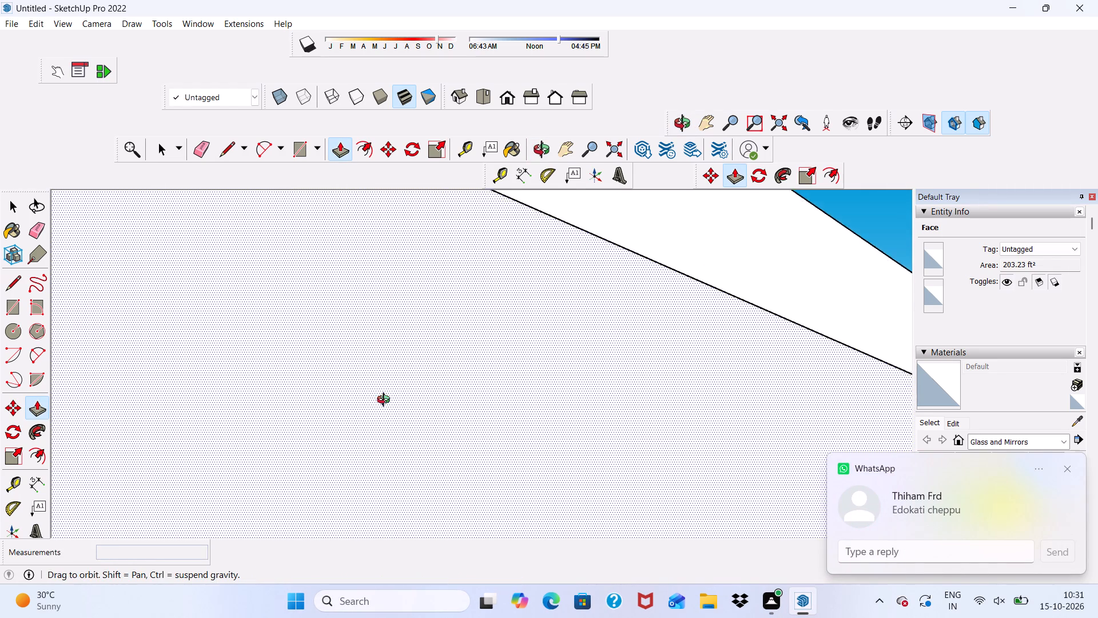
middle_drag(386, 401, 240, 586)
scroll(269, 435, down, 8)
scroll(404, 229, up, 5)
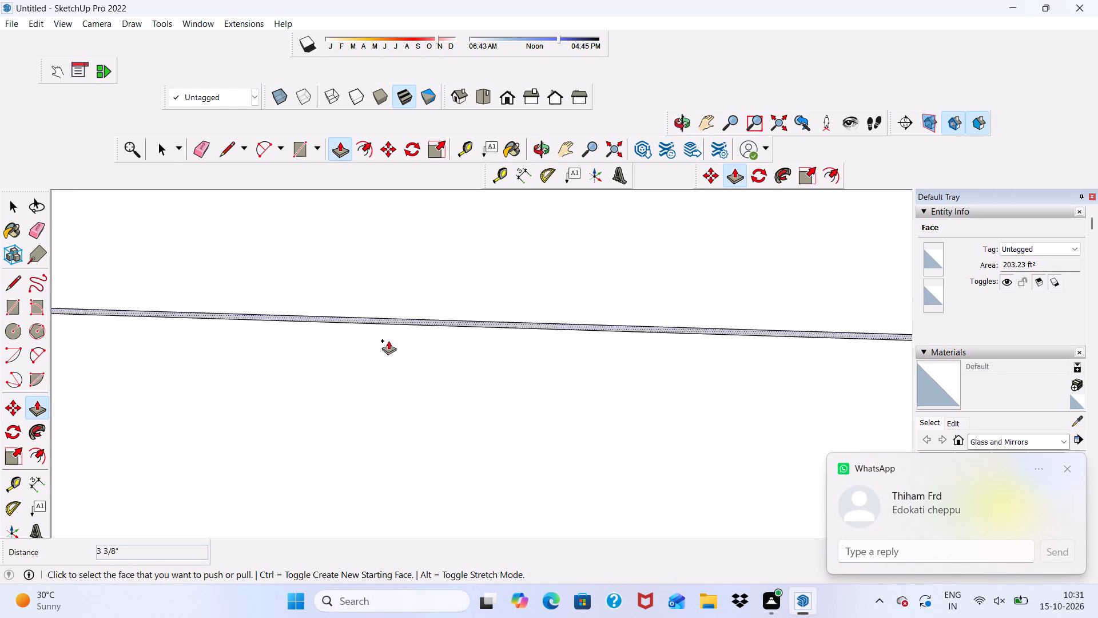
scroll(389, 340, down, 1)
middle_drag(389, 341, 243, 397)
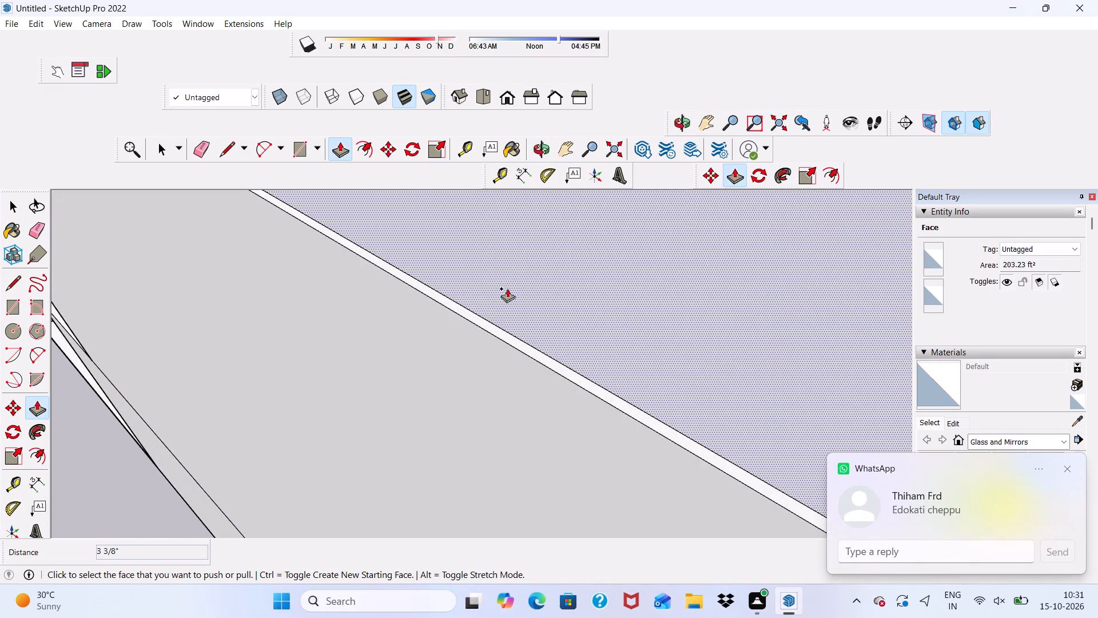
click(507, 287)
scroll(457, 312, down, 2)
middle_drag(463, 304, 519, 138)
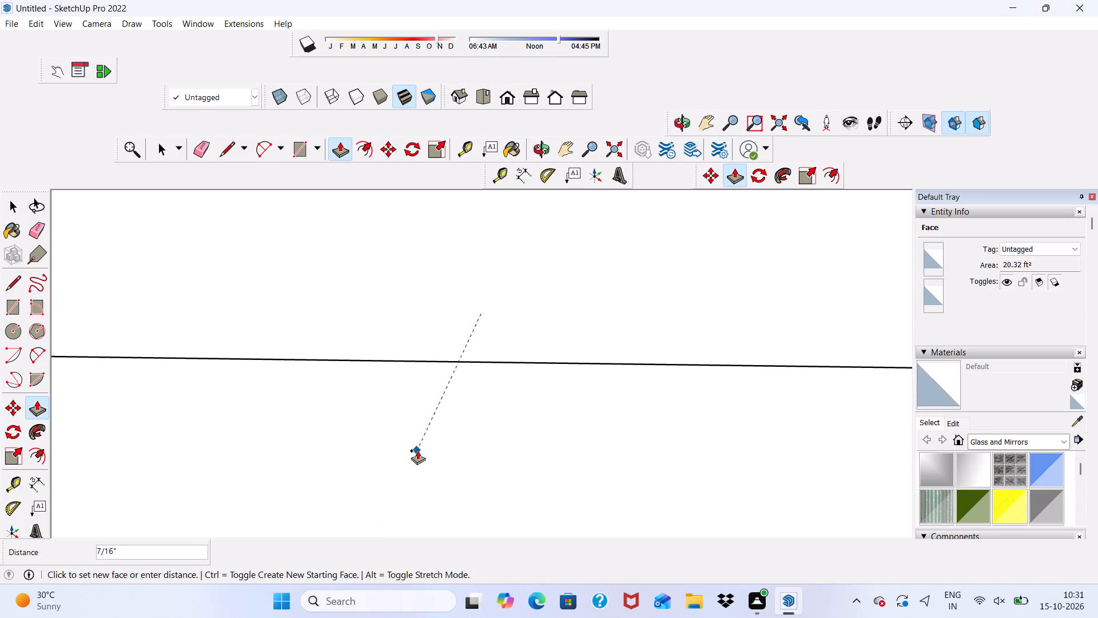
click(417, 450)
scroll(377, 440, down, 11)
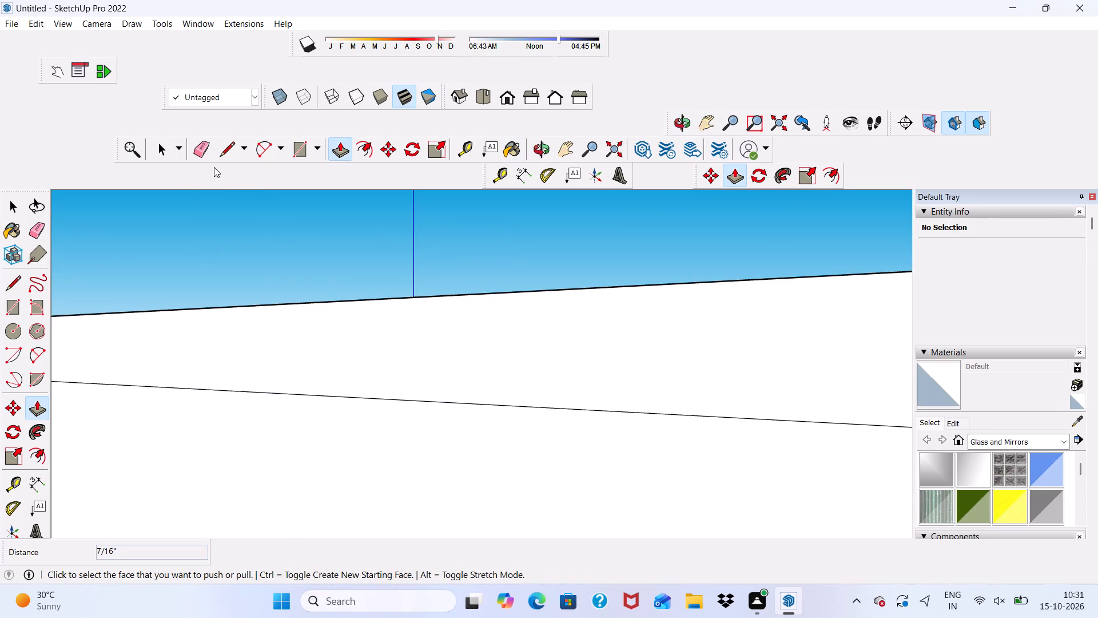
Erase the seam line between the roof edge and that side wall.
click(204, 145)
drag(364, 382, 379, 419)
Erase the leftover seam lines, thin sliver edge and short stub around the roof corner between the side wall and rear wall.
scroll(331, 344, down, 13)
scroll(551, 331, up, 10)
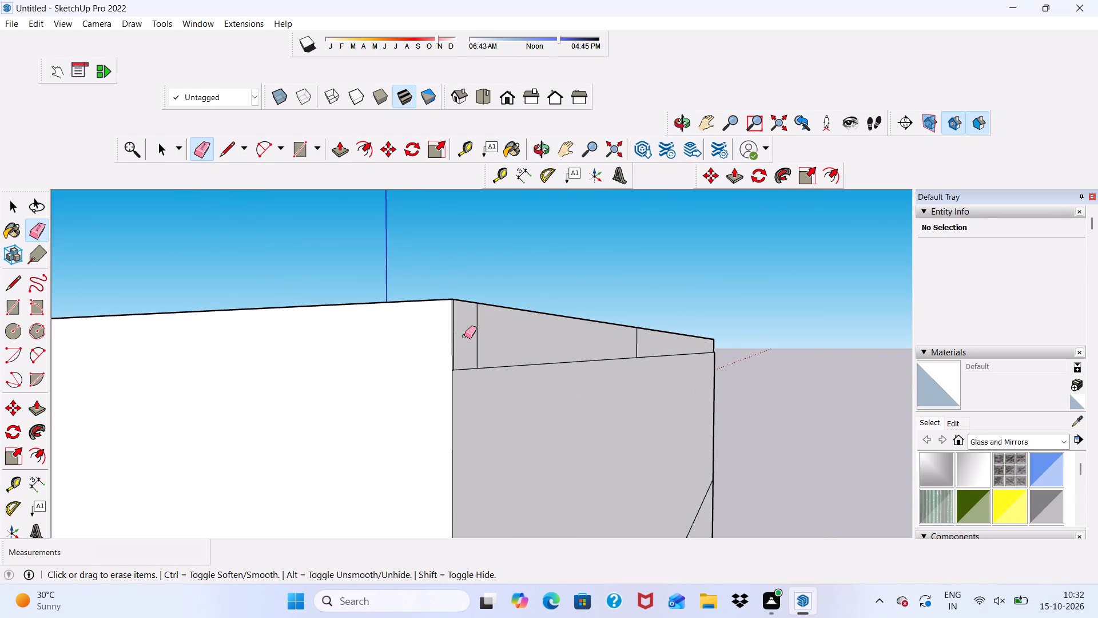
drag(472, 327, 488, 344)
click(494, 362)
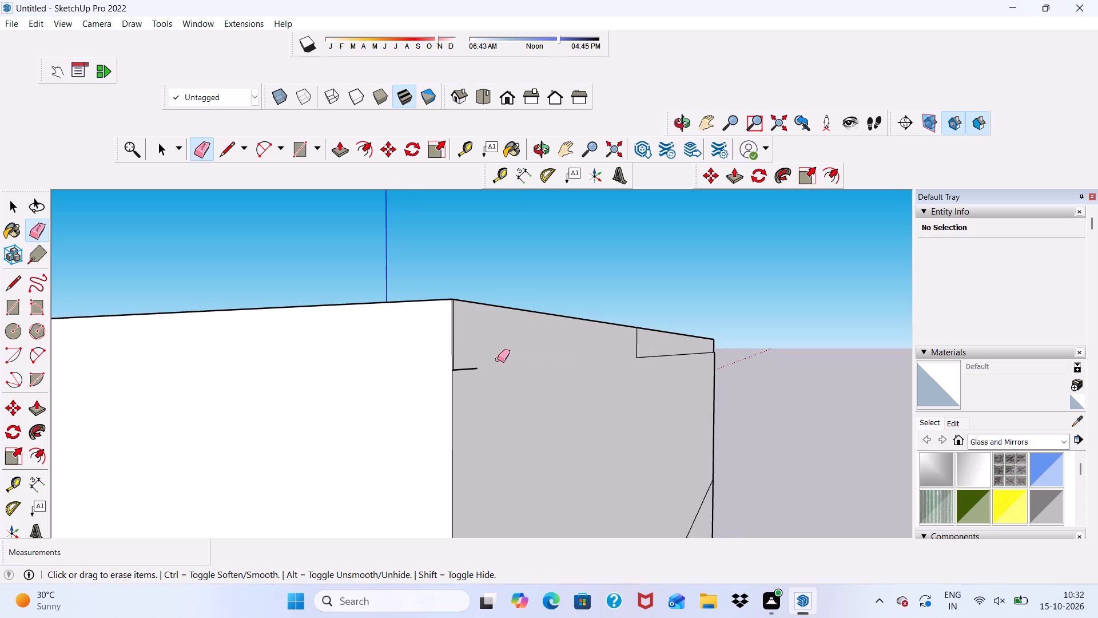
scroll(469, 362, up, 3)
drag(464, 365, 466, 386)
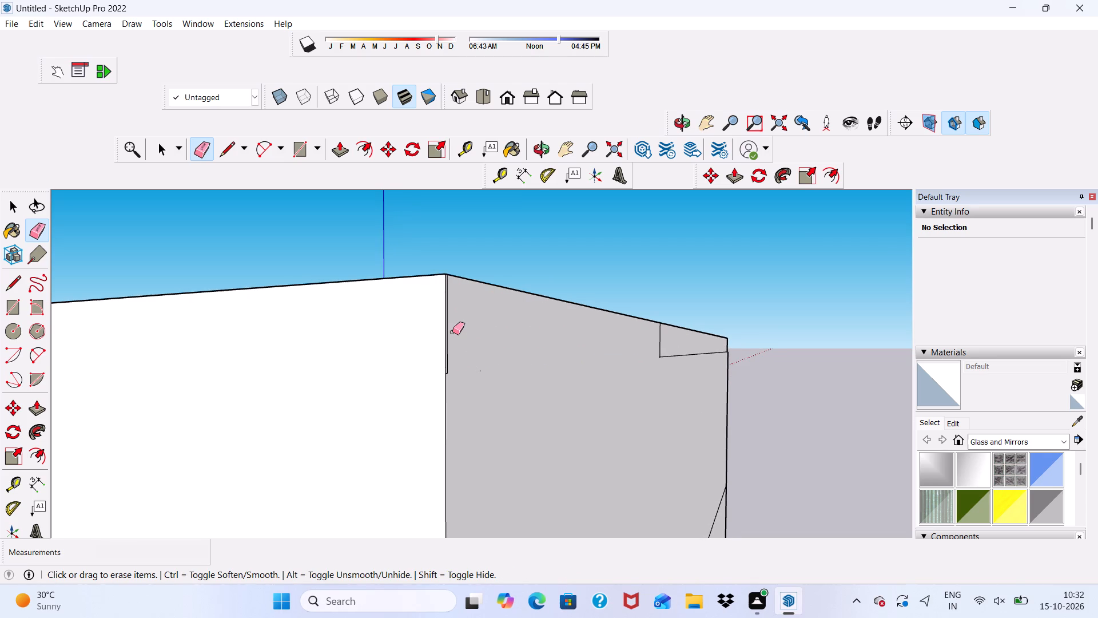
scroll(452, 332, up, 13)
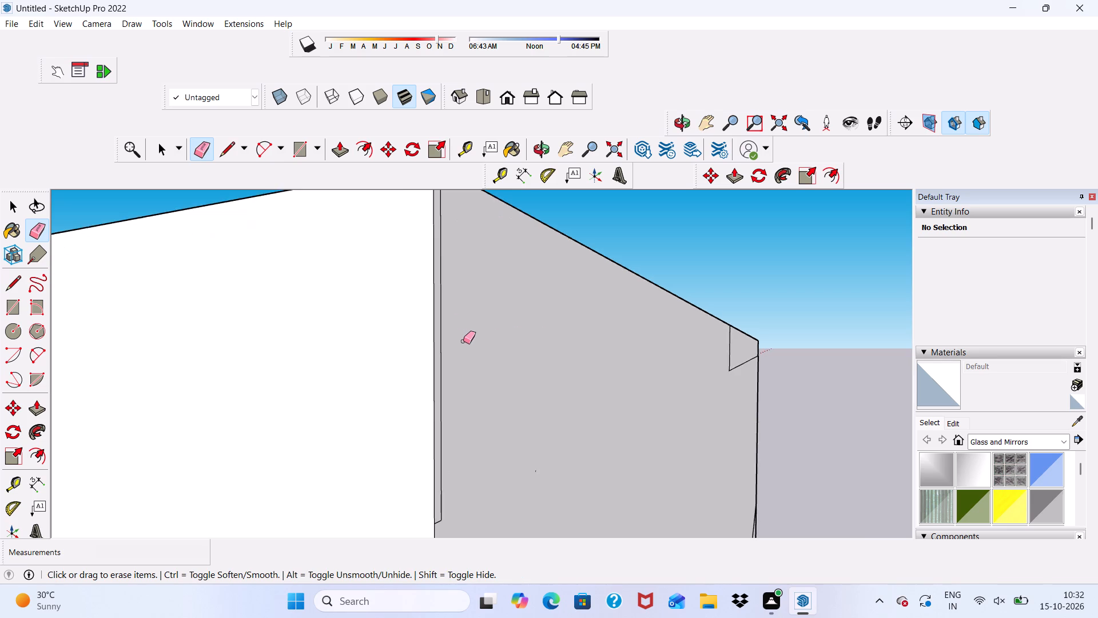
scroll(461, 338, up, 9)
drag(412, 309, 416, 320)
scroll(409, 326, down, 6)
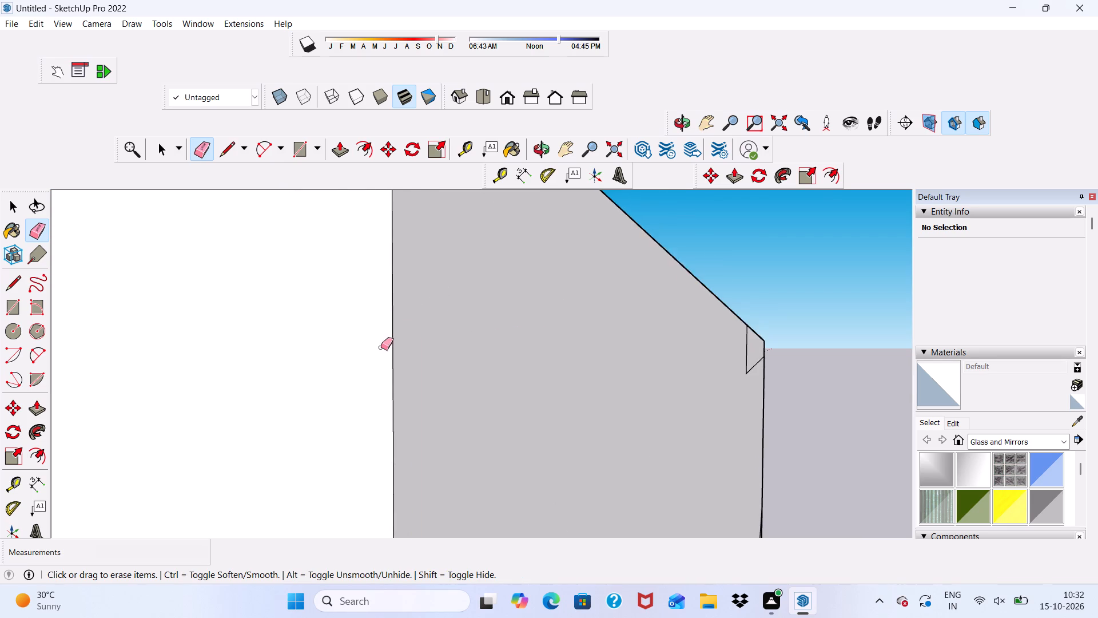
scroll(339, 363, down, 12)
scroll(249, 415, down, 3)
middle_drag(437, 424, 368, 442)
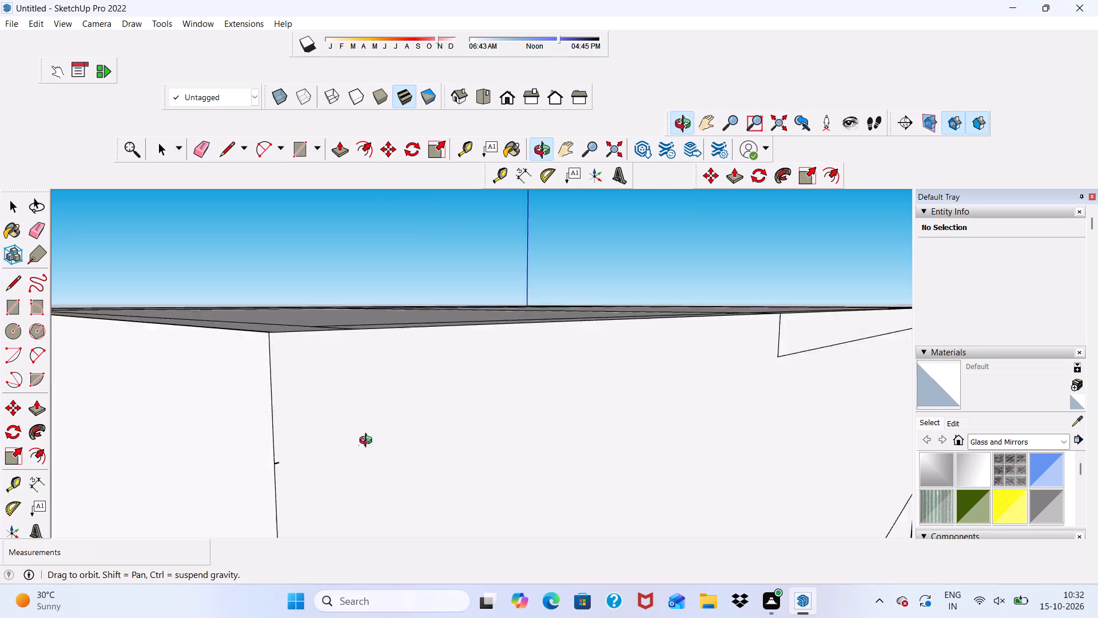
middle_drag(368, 442, 312, 443)
scroll(312, 390, up, 5)
scroll(305, 459, up, 11)
drag(296, 506, 285, 521)
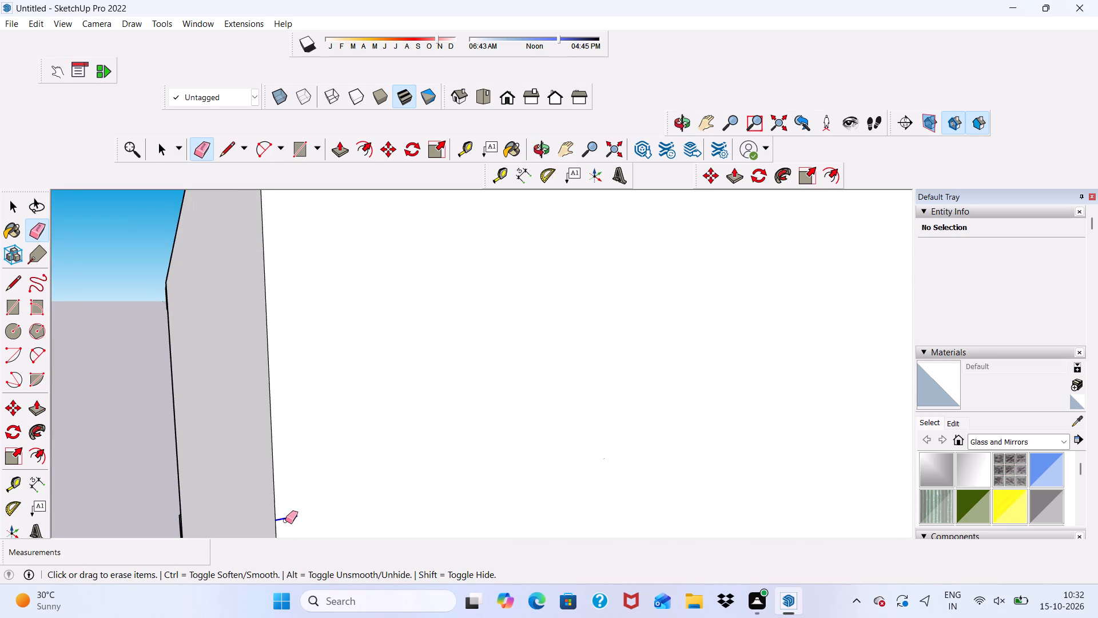
drag(285, 521, 284, 521)
Erase the remaining horizontal and vertical seam lines under the roof edge on the rear wall opposite the balcony.
scroll(296, 477, down, 6)
scroll(246, 455, down, 7)
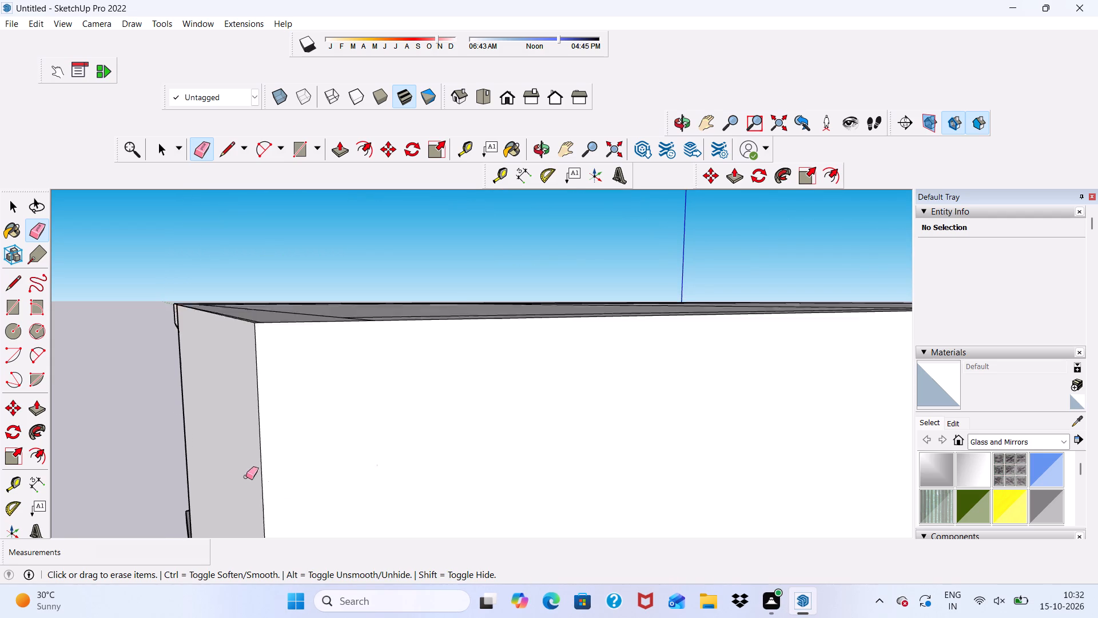
scroll(246, 477, down, 3)
scroll(446, 498, up, 5)
scroll(240, 442, down, 16)
scroll(655, 391, up, 5)
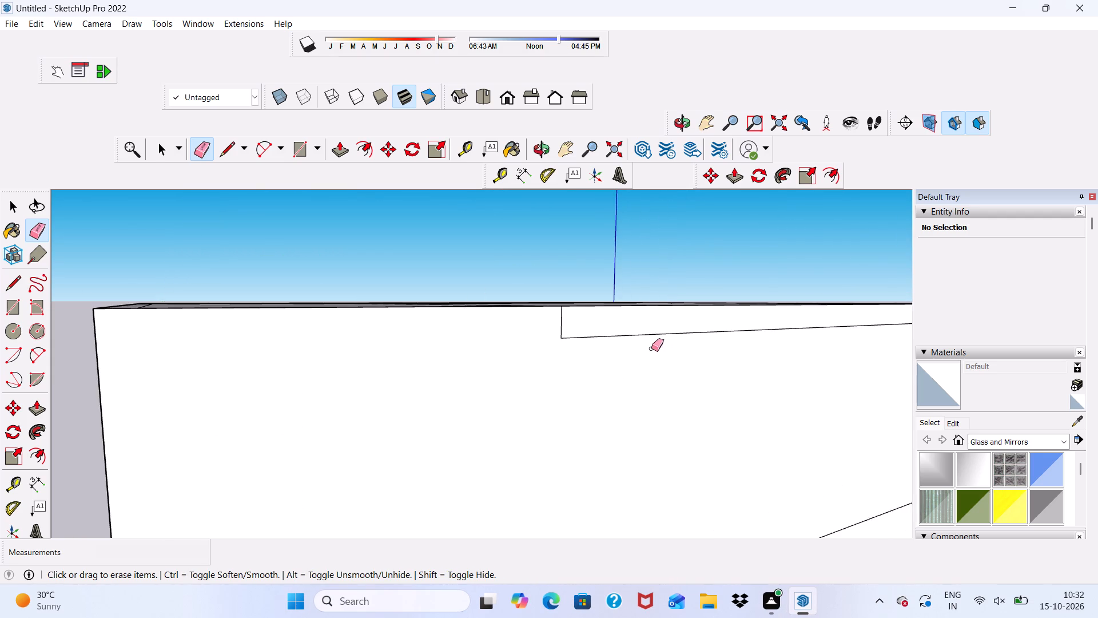
scroll(643, 326, up, 1)
drag(643, 329, 640, 351)
drag(539, 319, 510, 331)
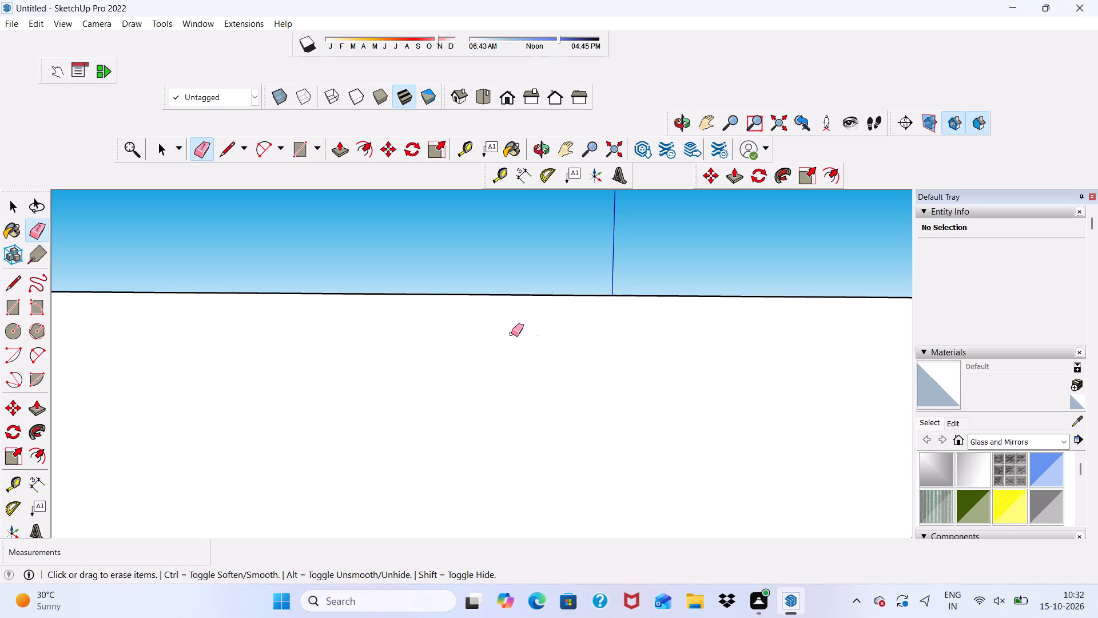
Erase the long horizontal seam between the roof edge and the opposite side wall.
scroll(465, 341, down, 15)
middle_drag(576, 414, 503, 450)
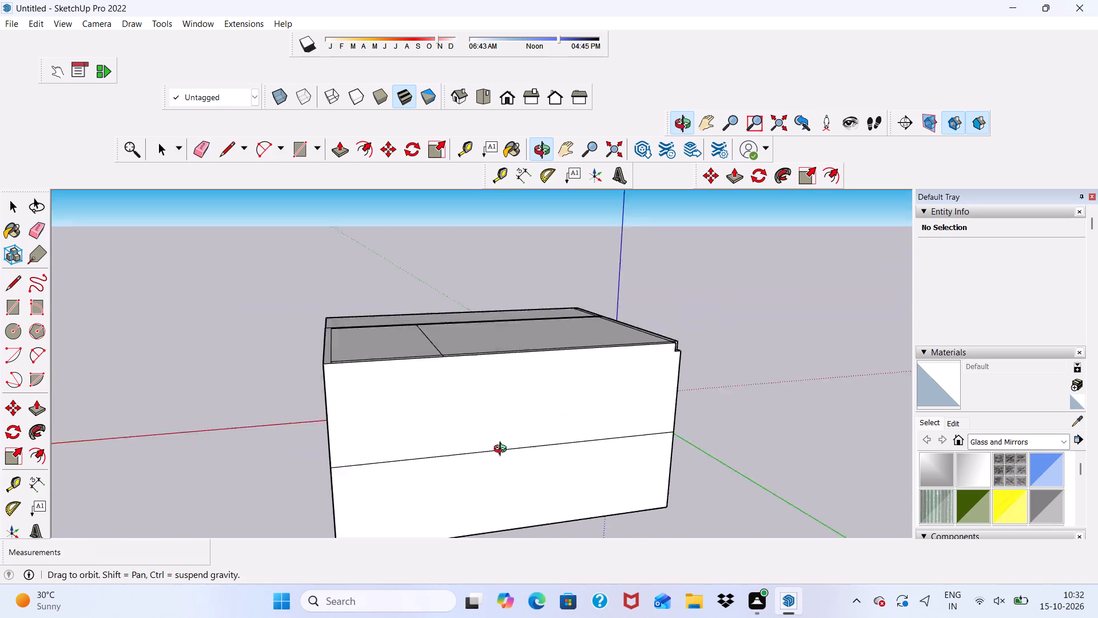
middle_drag(503, 450, 172, 477)
scroll(324, 455, up, 10)
drag(425, 344, 424, 357)
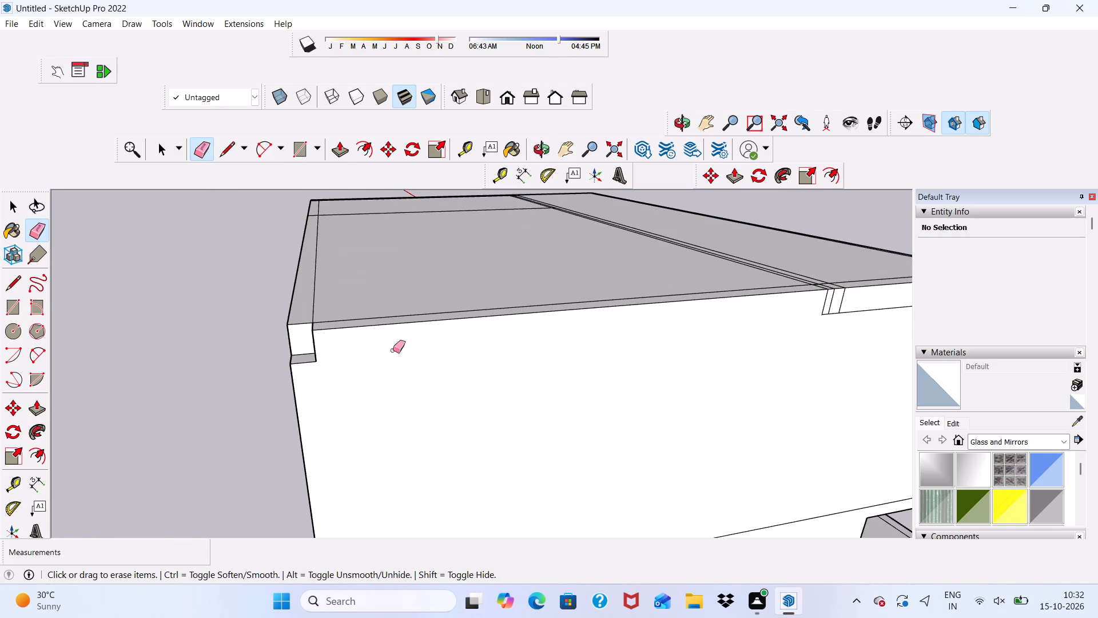
Pull the recessed face in the roof corner notch out 9", flush with the opposite side wall.
middle_drag(286, 343, 297, 343)
key(space)
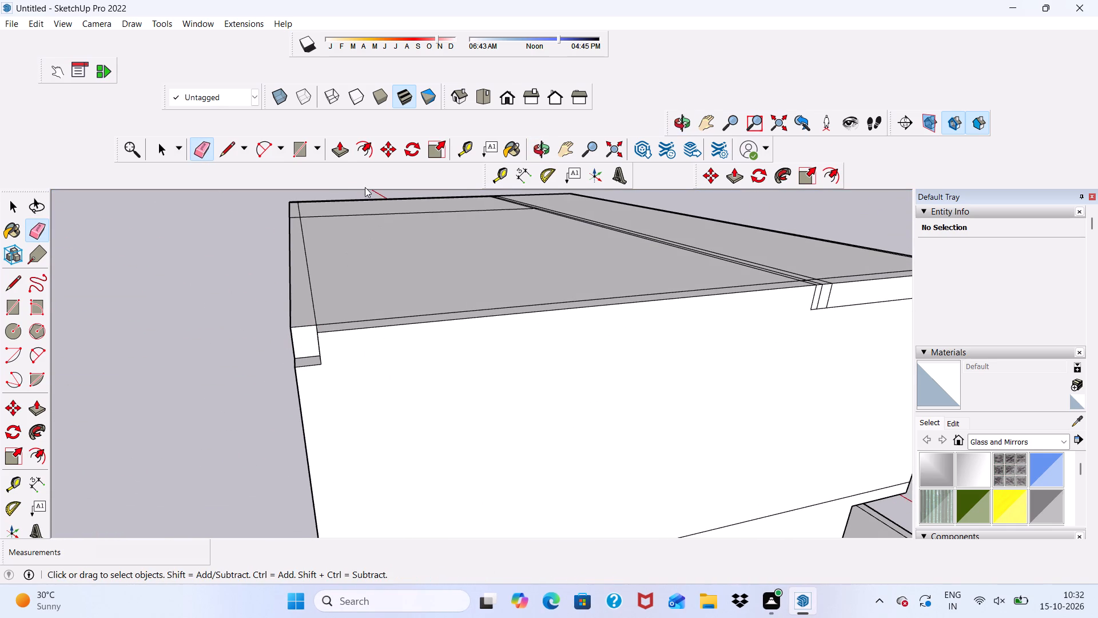
click(337, 147)
scroll(279, 405, up, 4)
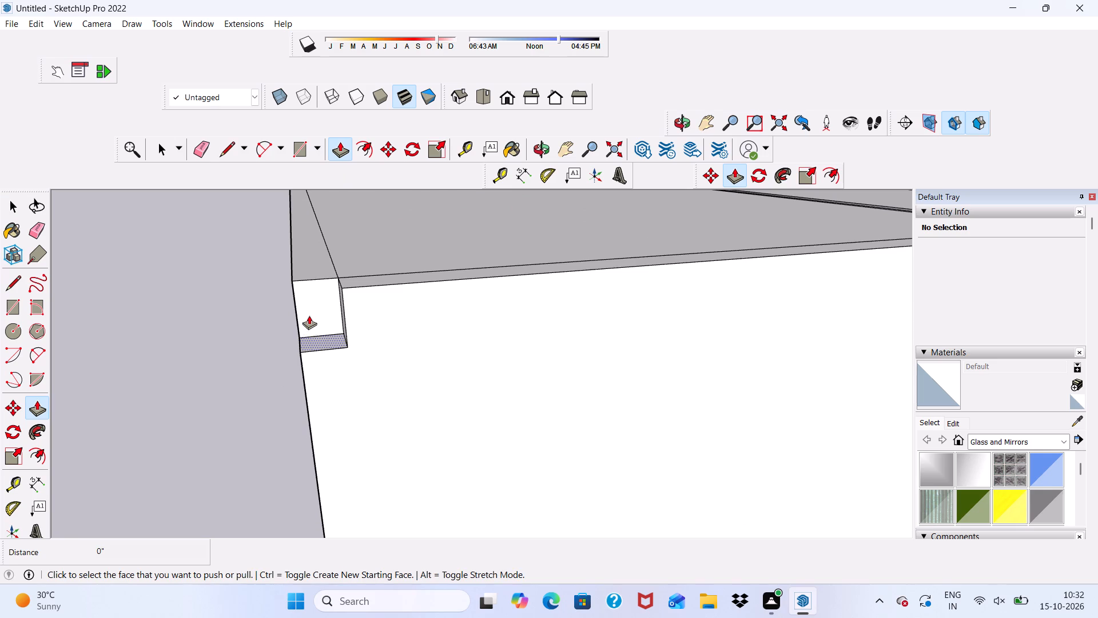
click(309, 315)
click(396, 308)
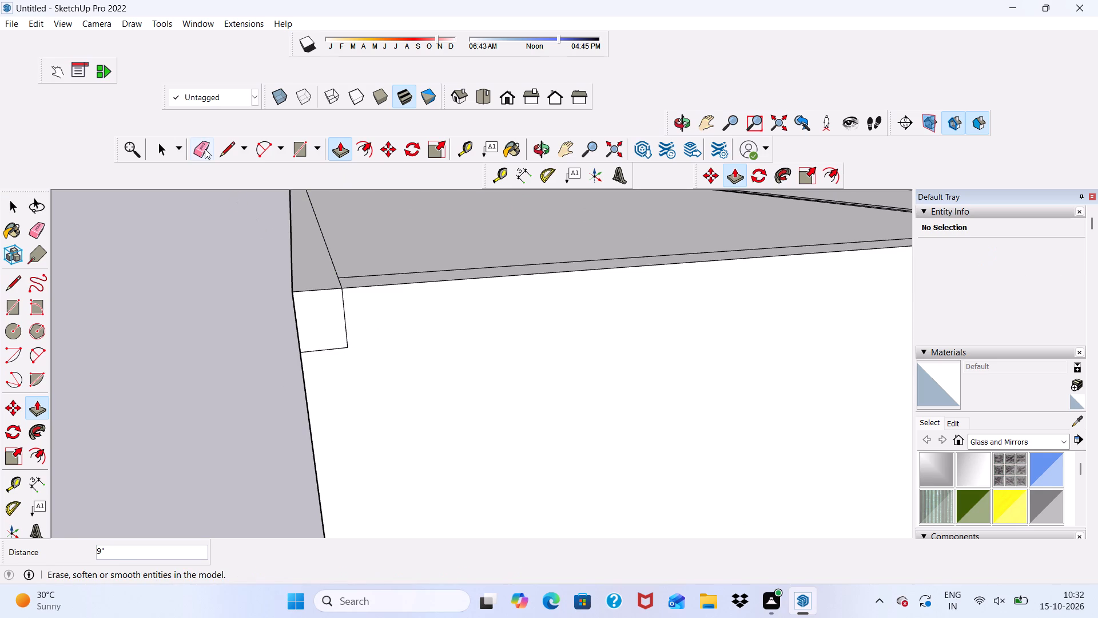
Erase the horizontal and vertical outline lines of the filled roof corner on the side wall.
click(205, 150)
scroll(299, 447, up, 2)
scroll(348, 306, down, 10)
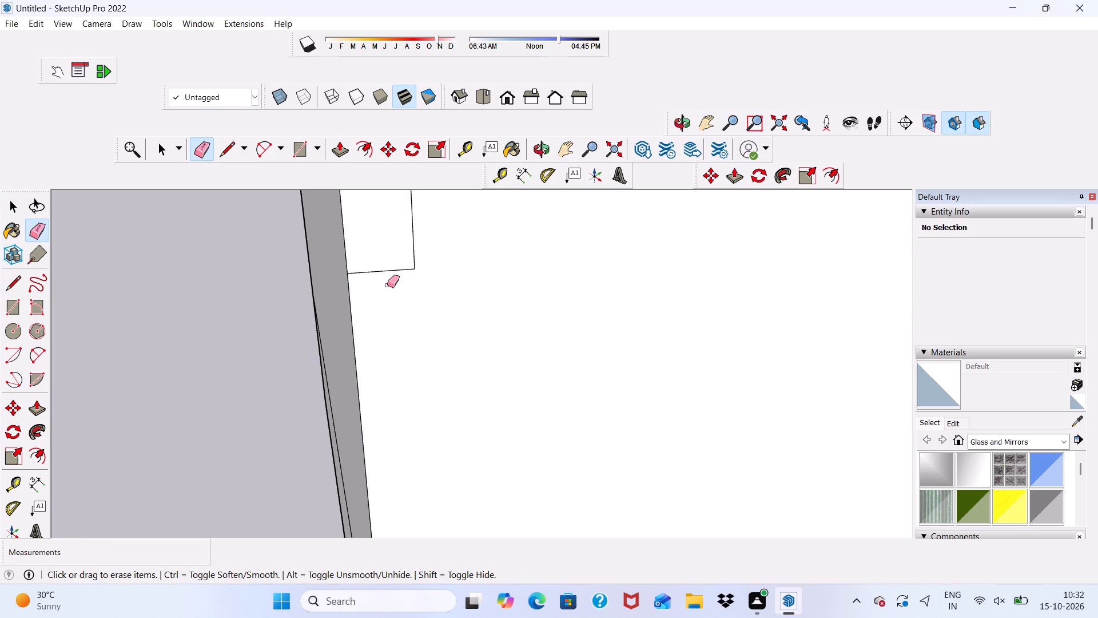
drag(376, 282, 377, 290)
click(410, 249)
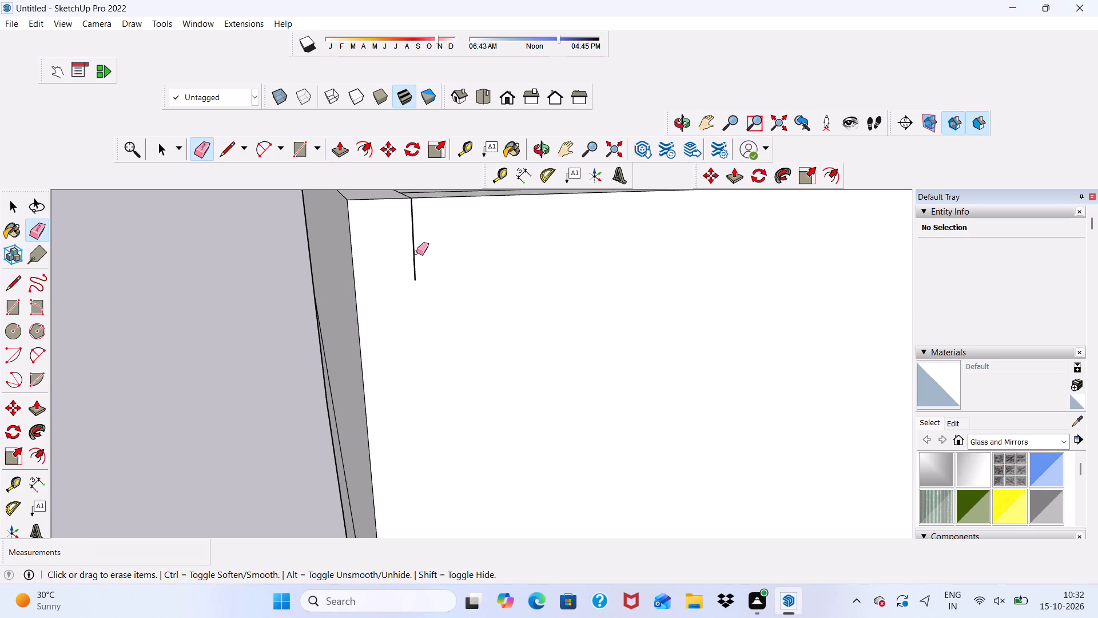
click(416, 249)
Erase the long parallel seam lines and short connecting lines across the top face of the roof near the side wall.
scroll(361, 357, down, 1)
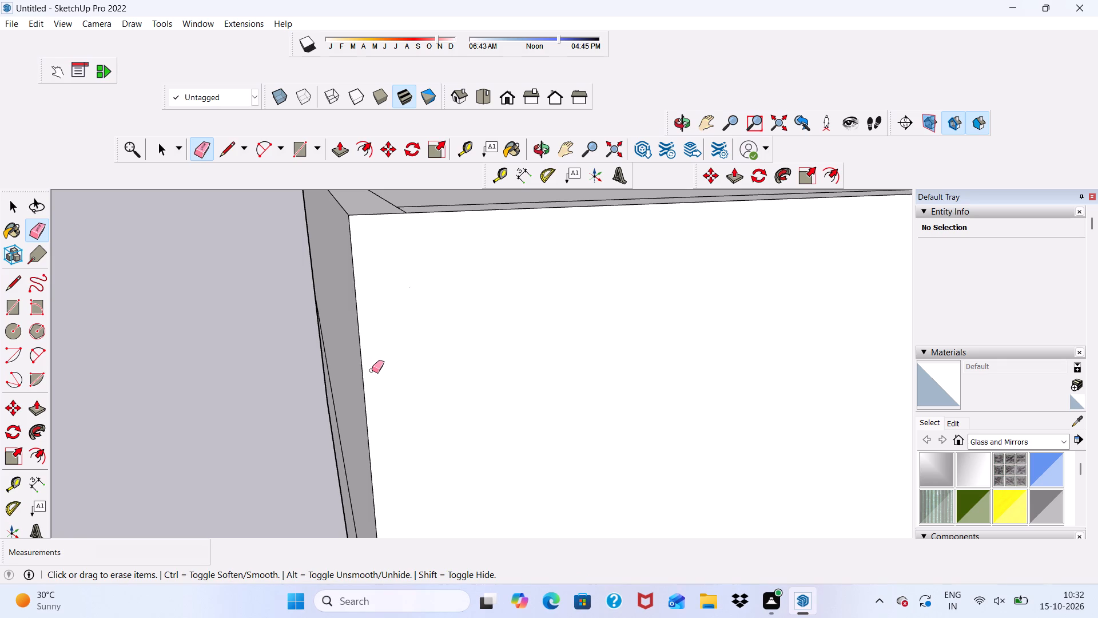
scroll(313, 171, down, 7)
scroll(132, 129, down, 3)
scroll(274, 311, down, 13)
scroll(435, 273, up, 18)
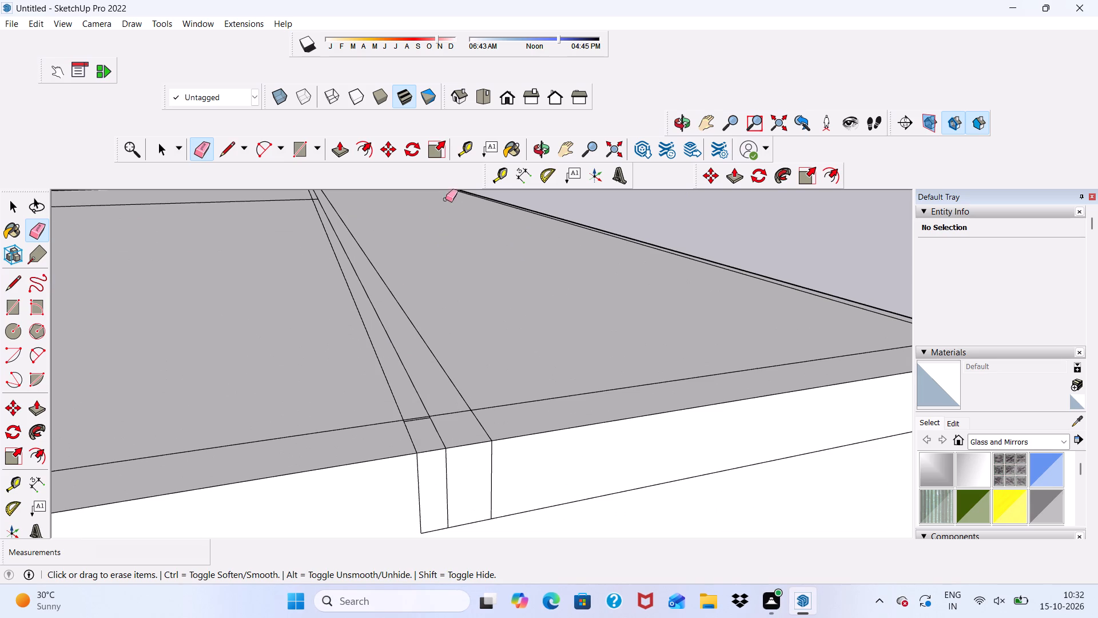
drag(443, 344, 384, 362)
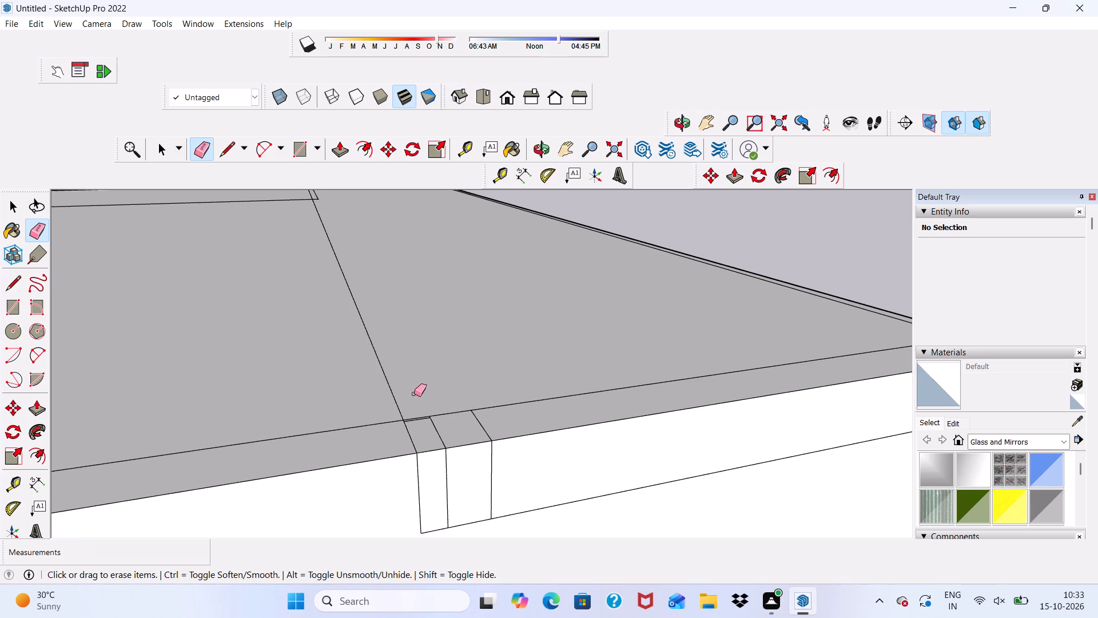
drag(413, 394, 484, 409)
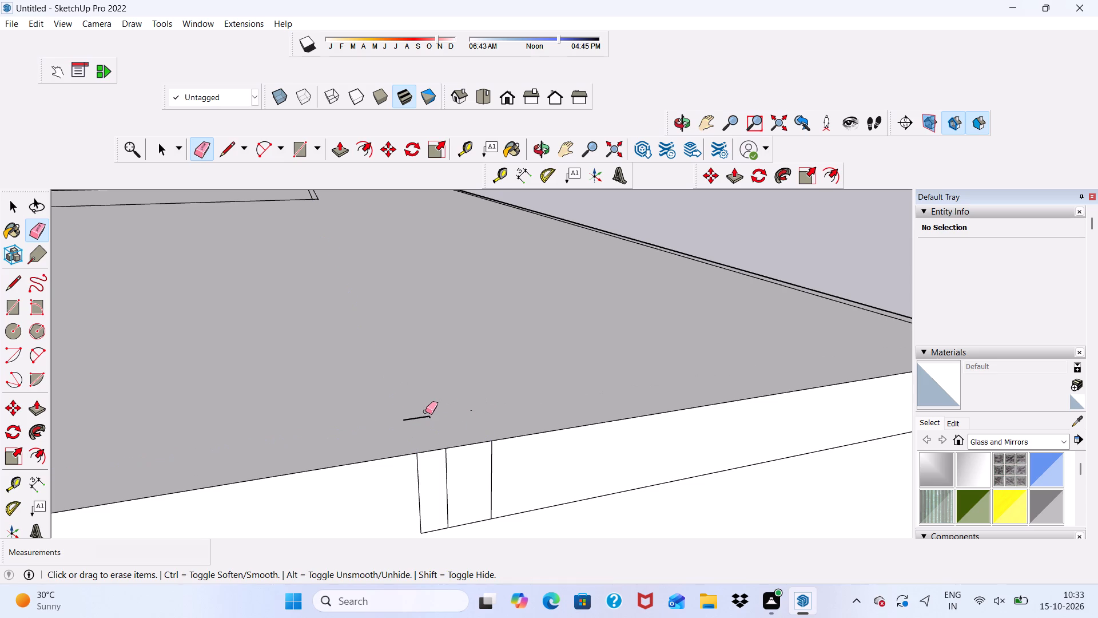
drag(425, 411, 399, 416)
drag(432, 414, 411, 416)
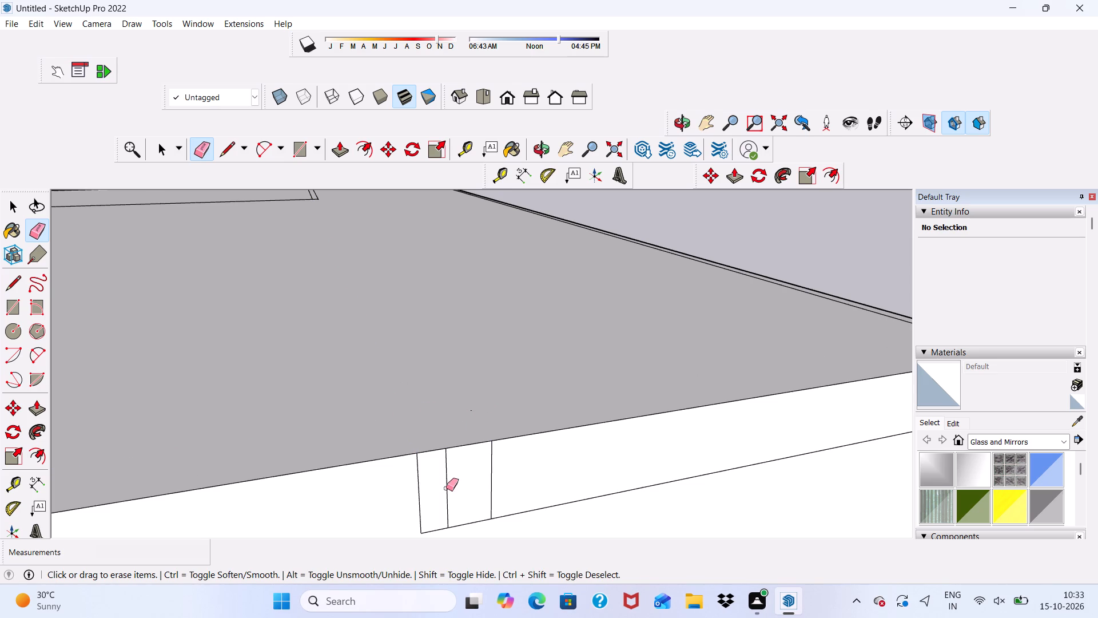
Erase the three short vertical lines and the horizontal seam they meet on the wall face below the roof edge.
drag(413, 493, 499, 477)
drag(500, 479, 499, 497)
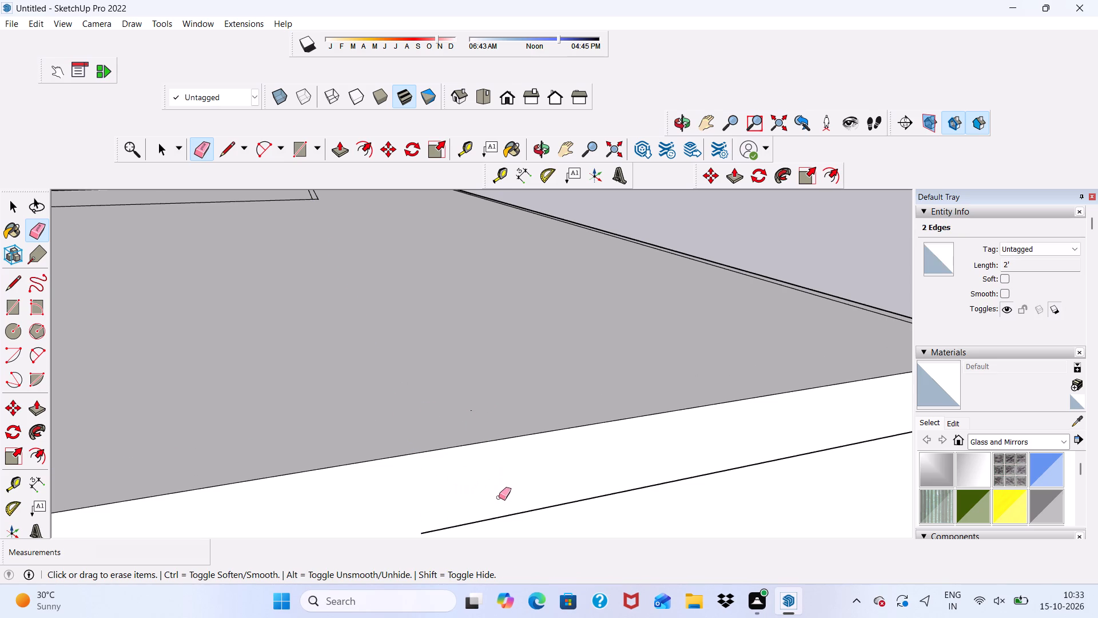
drag(499, 497, 497, 500)
drag(497, 500, 493, 525)
scroll(472, 500, down, 1)
drag(475, 514, 429, 526)
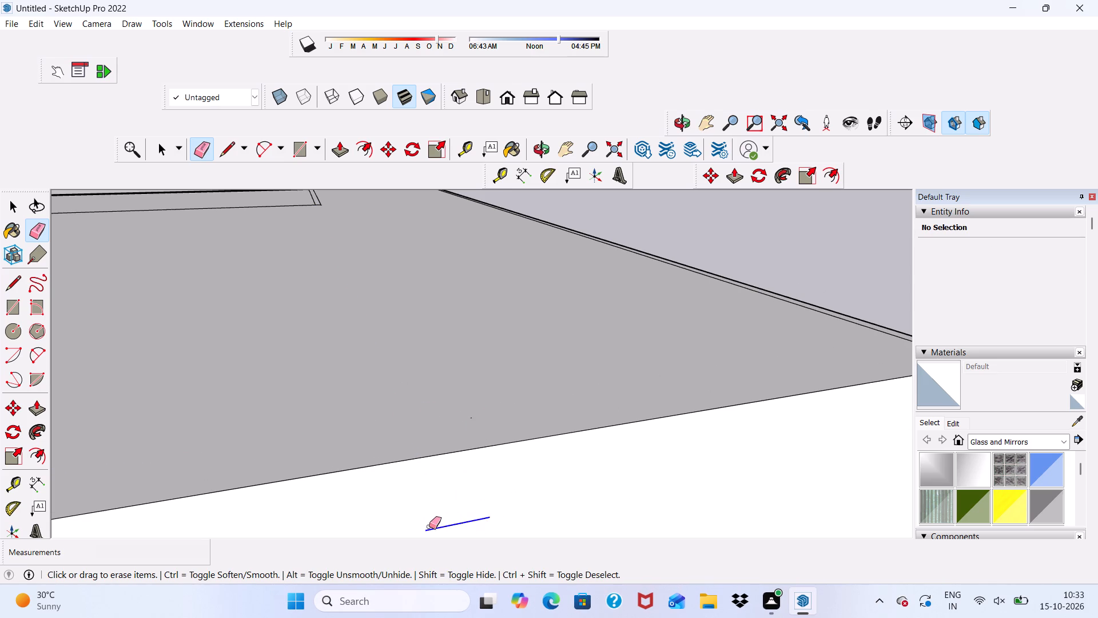
drag(429, 526, 425, 526)
scroll(265, 429, down, 13)
Erase the leftover outline lines around the roof corner on both its top face and the adjoining wall face.
scroll(557, 468, up, 18)
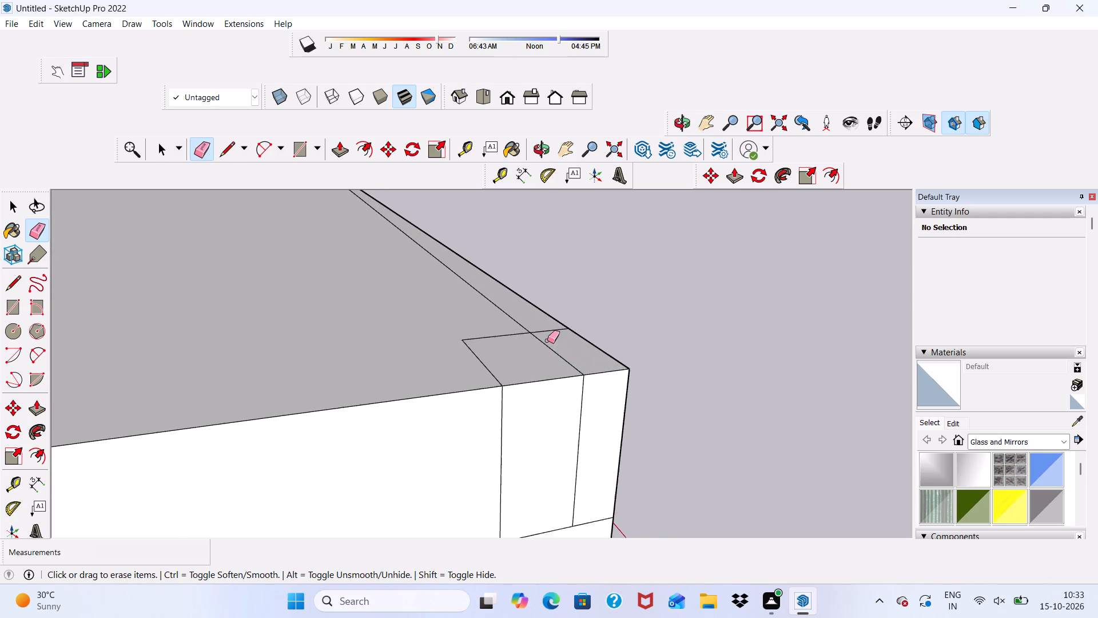
scroll(547, 340, up, 2)
scroll(537, 323, down, 1)
drag(533, 326, 542, 332)
drag(529, 322, 487, 367)
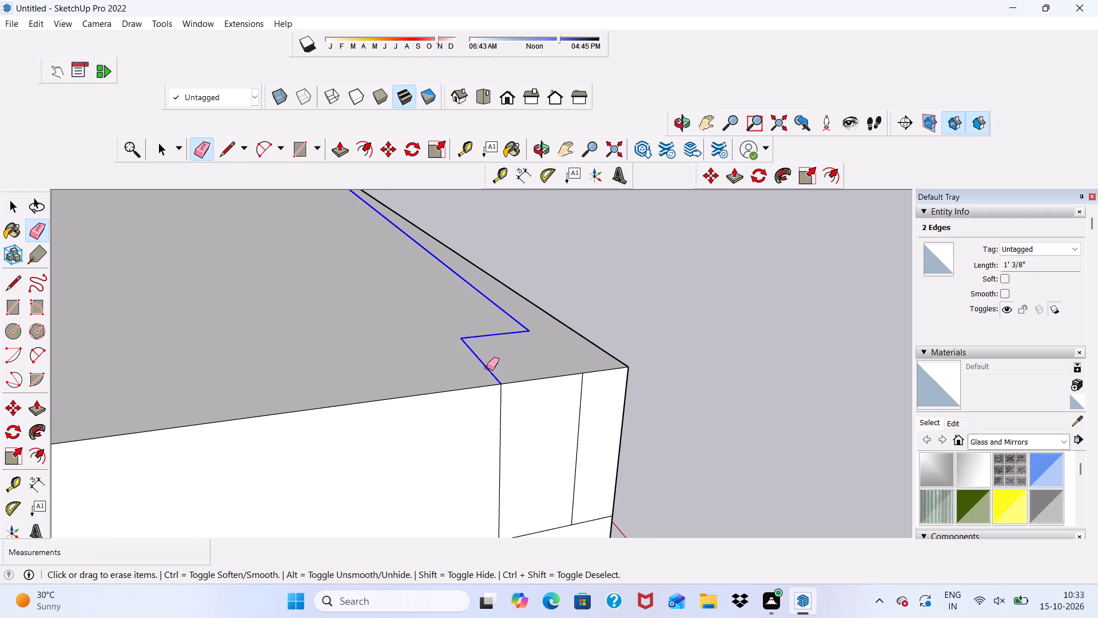
drag(487, 367, 486, 371)
drag(498, 415, 569, 509)
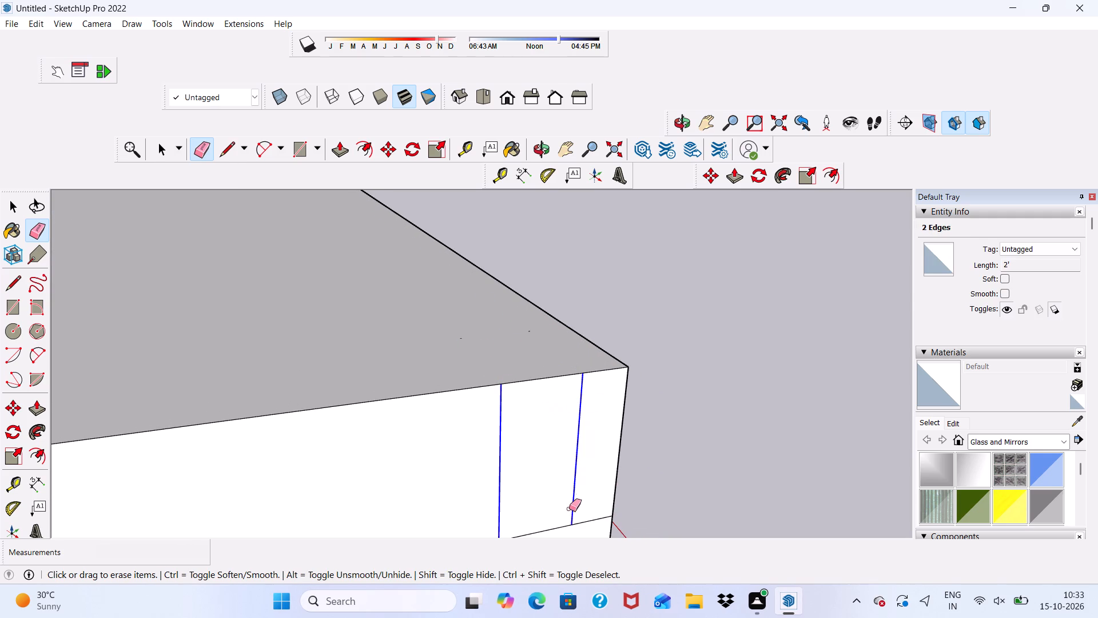
drag(569, 509, 586, 519)
scroll(512, 431, down, 2)
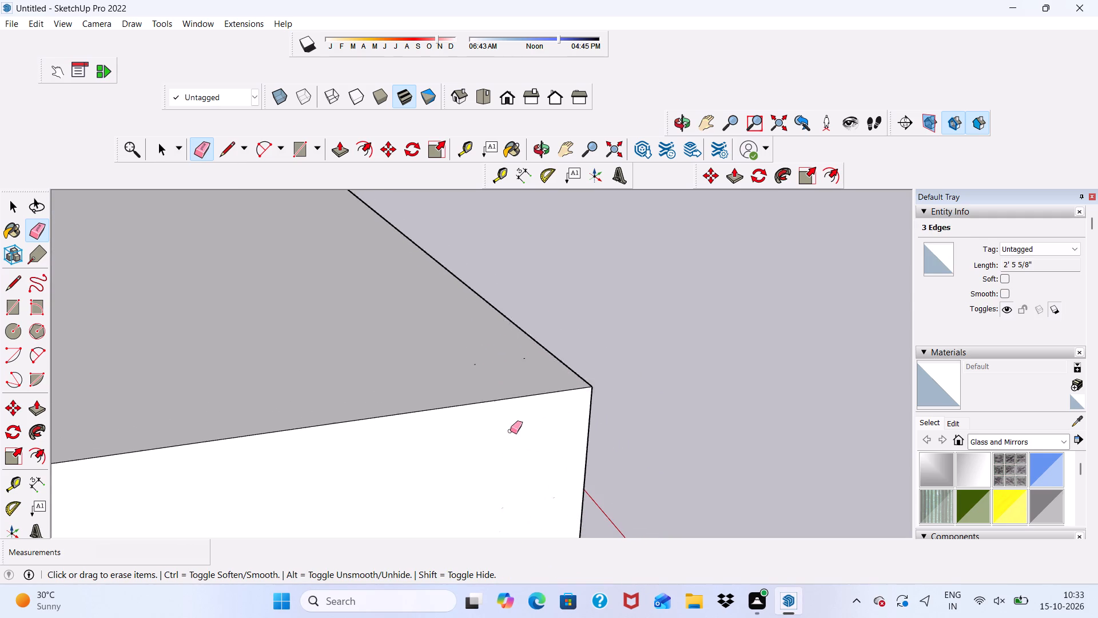
Erase the short vertical and horizontal seam lines at the roof slab's corner beside the wall opening.
scroll(510, 431, down, 15)
middle_drag(527, 443, 0, 393)
scroll(547, 472, up, 6)
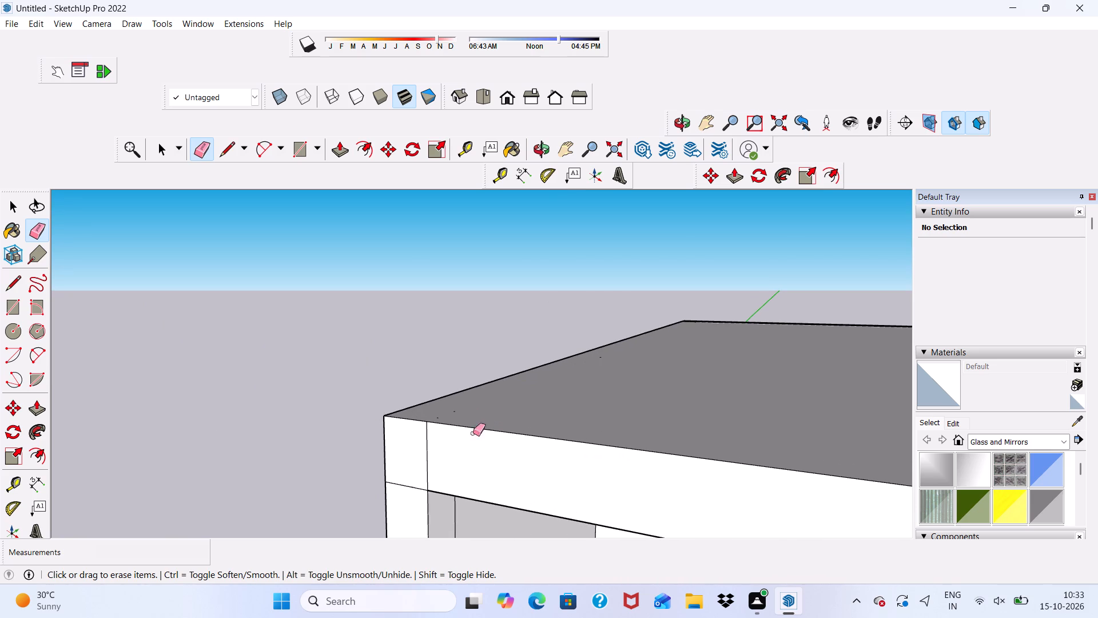
drag(420, 450, 430, 479)
drag(412, 493, 418, 480)
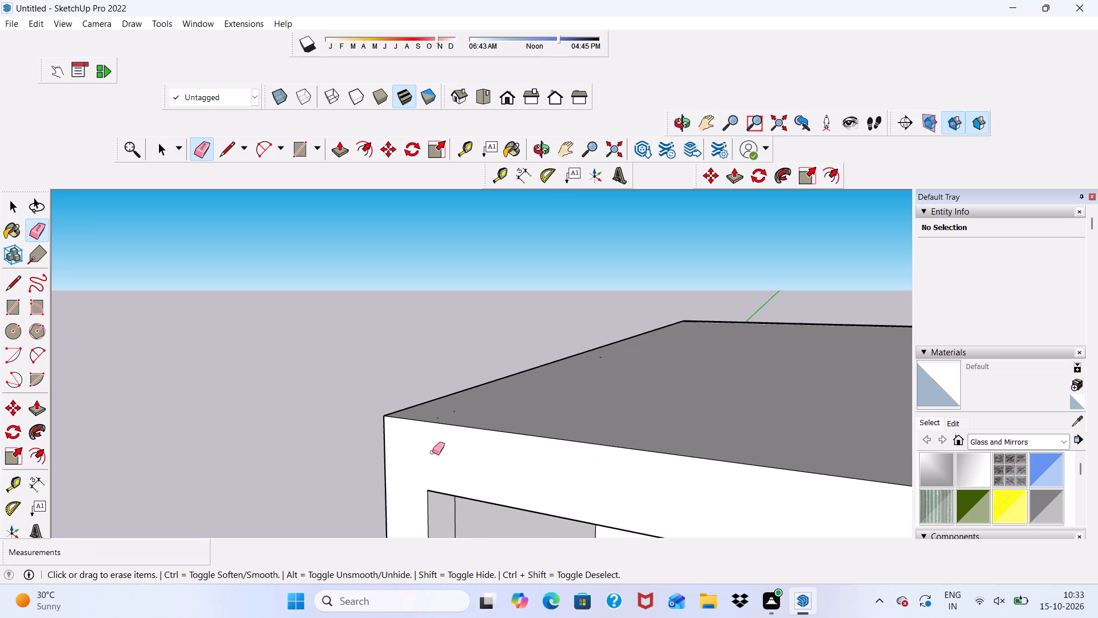
Erase the stray edge specks on the roof's top face near that corner and along its long edge.
middle_drag(487, 397, 475, 465)
drag(420, 497, 440, 478)
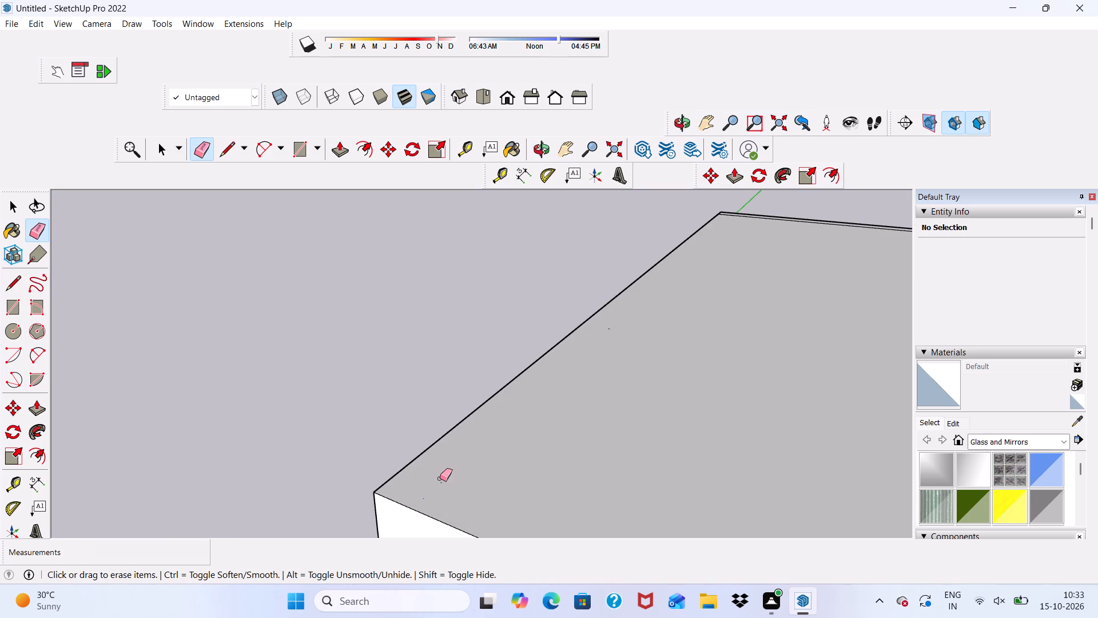
drag(440, 478, 443, 484)
drag(448, 445, 428, 466)
click(405, 482)
drag(614, 330, 606, 328)
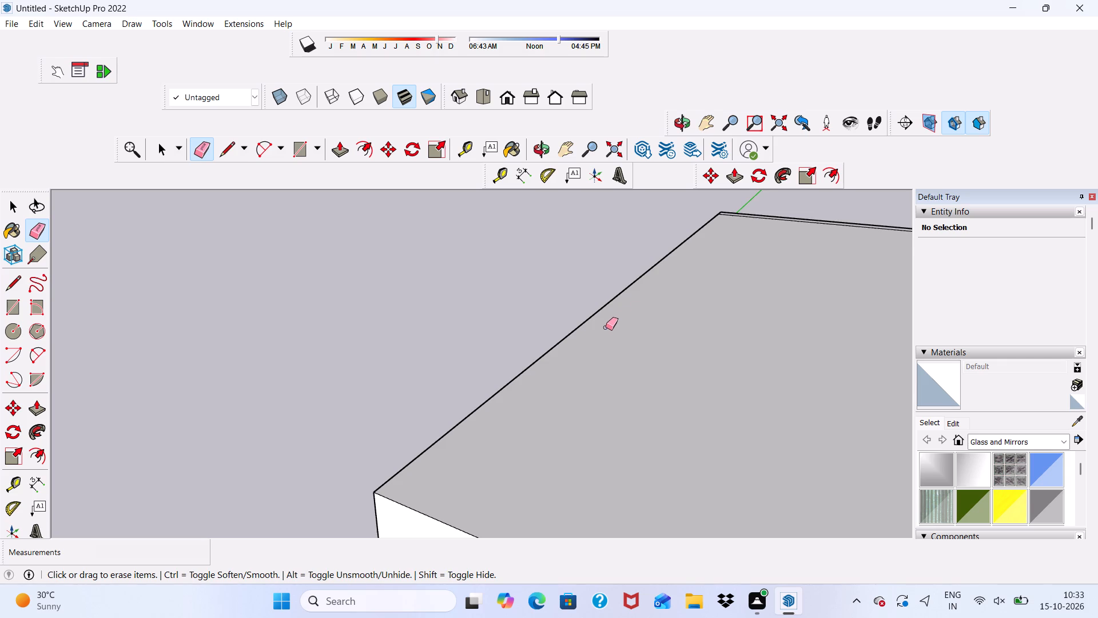
Erase the double parallel lines, the adjoining long line and the short end lines of the outline on the roof top.
scroll(588, 310, down, 19)
scroll(676, 455, up, 10)
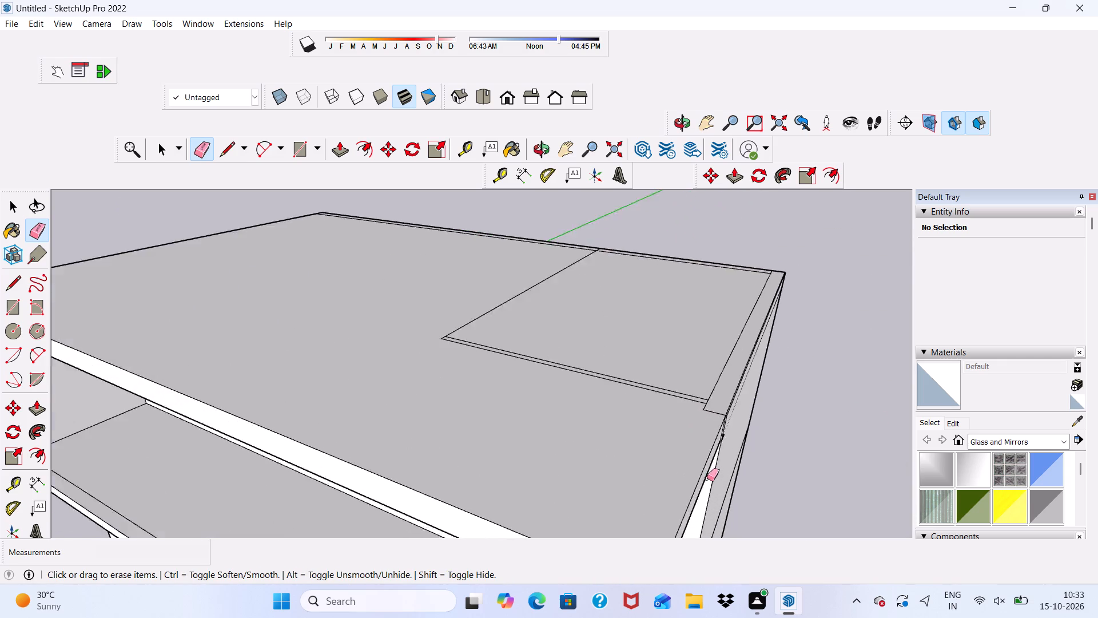
scroll(707, 478, up, 14)
drag(710, 351, 699, 439)
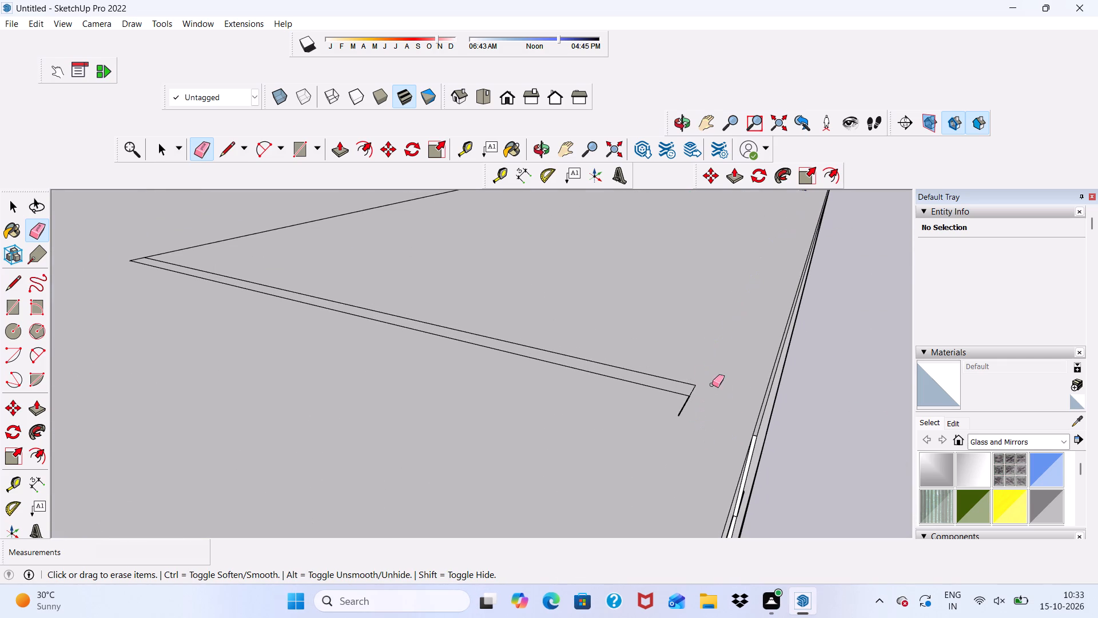
drag(695, 378, 700, 386)
scroll(549, 509, down, 10)
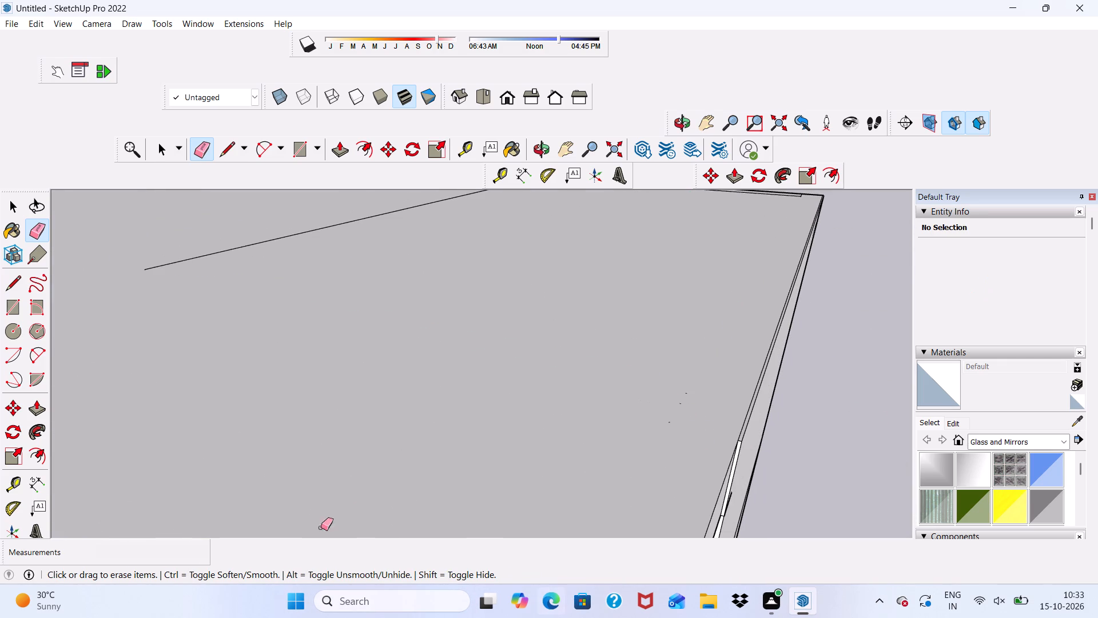
Erase the short horizontal line stub running past the balcony opening's corner onto the side wall.
scroll(321, 528, down, 11)
scroll(260, 482, down, 6)
scroll(375, 420, down, 2)
middle_drag(388, 417, 186, 488)
scroll(196, 472, up, 1)
scroll(254, 467, down, 7)
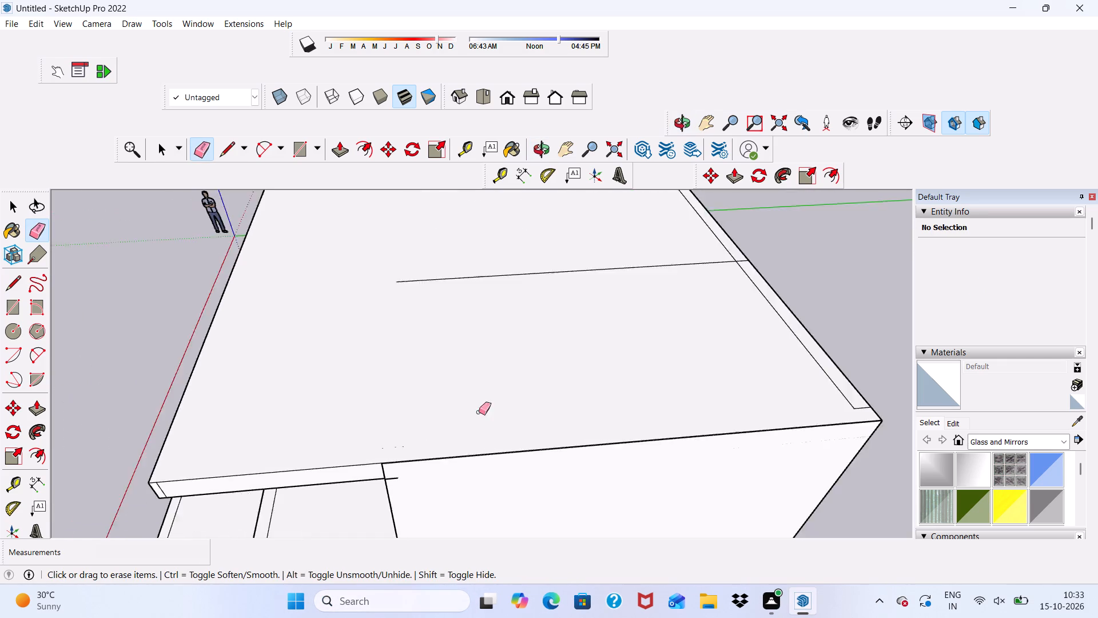
scroll(307, 521, up, 4)
scroll(318, 514, down, 3)
middle_drag(328, 506, 321, 405)
scroll(416, 315, up, 6)
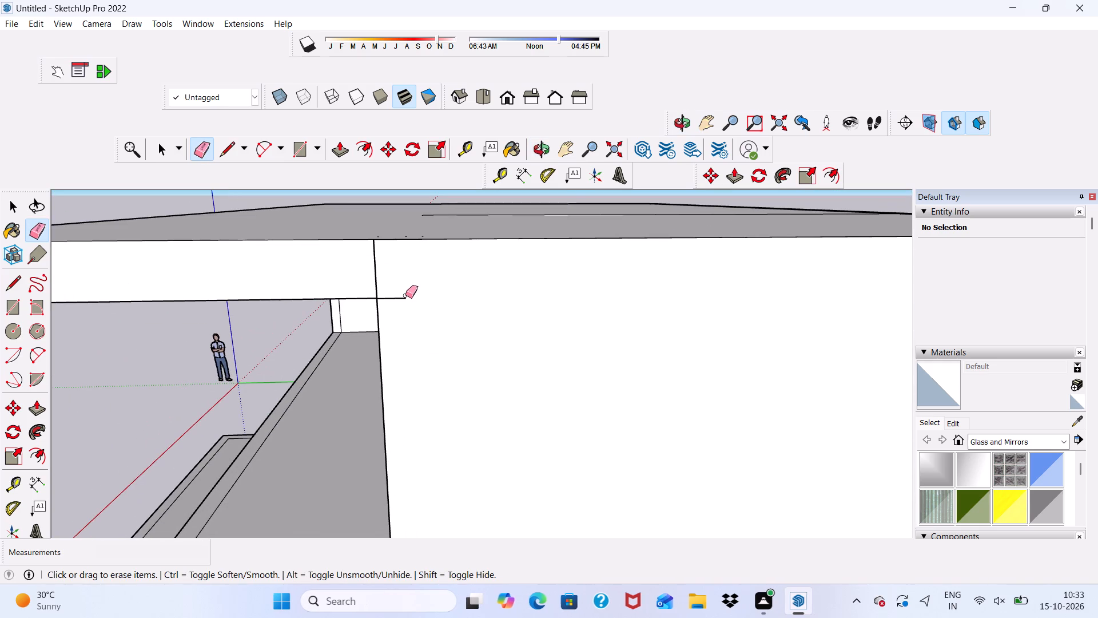
drag(405, 295, 394, 307)
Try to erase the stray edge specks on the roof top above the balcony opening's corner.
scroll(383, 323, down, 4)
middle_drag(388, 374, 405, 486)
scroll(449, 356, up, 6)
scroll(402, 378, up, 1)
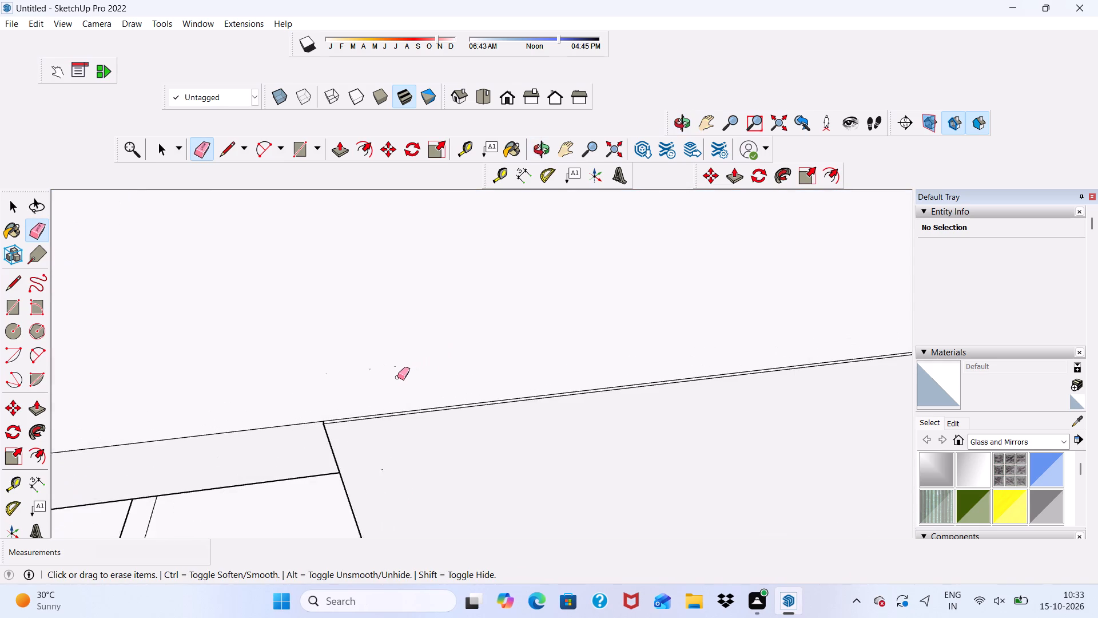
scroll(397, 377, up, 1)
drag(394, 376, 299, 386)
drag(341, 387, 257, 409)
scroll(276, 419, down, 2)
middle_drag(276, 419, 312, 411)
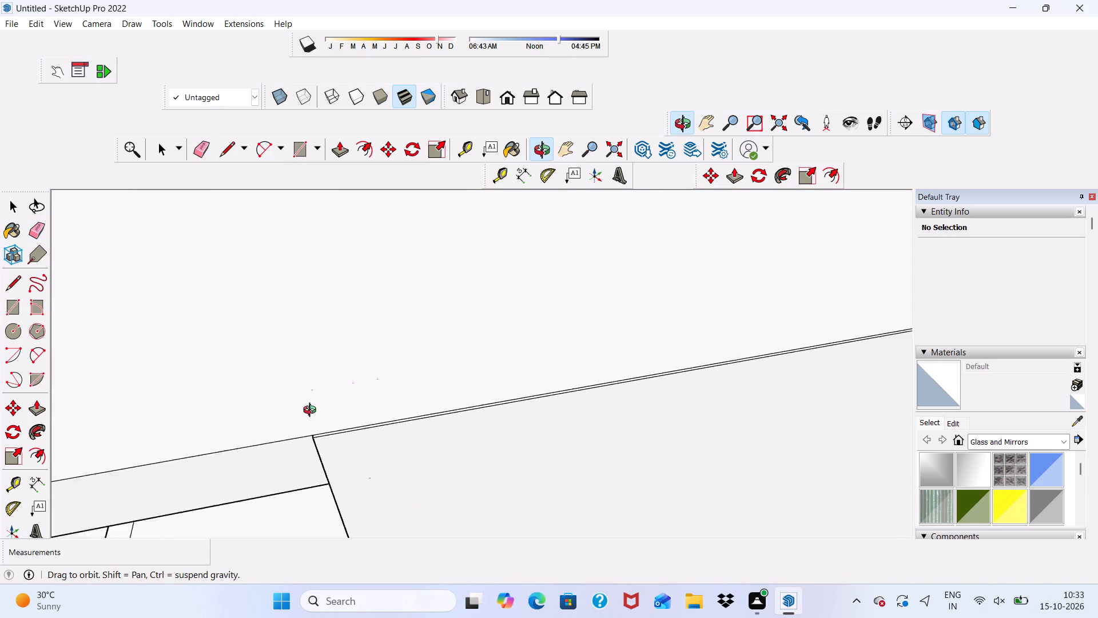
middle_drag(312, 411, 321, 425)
Erase the long line across the roof top, the line parallel to its outer edge and the short corner line.
scroll(262, 446, up, 1)
scroll(70, 449, down, 20)
scroll(459, 256, up, 8)
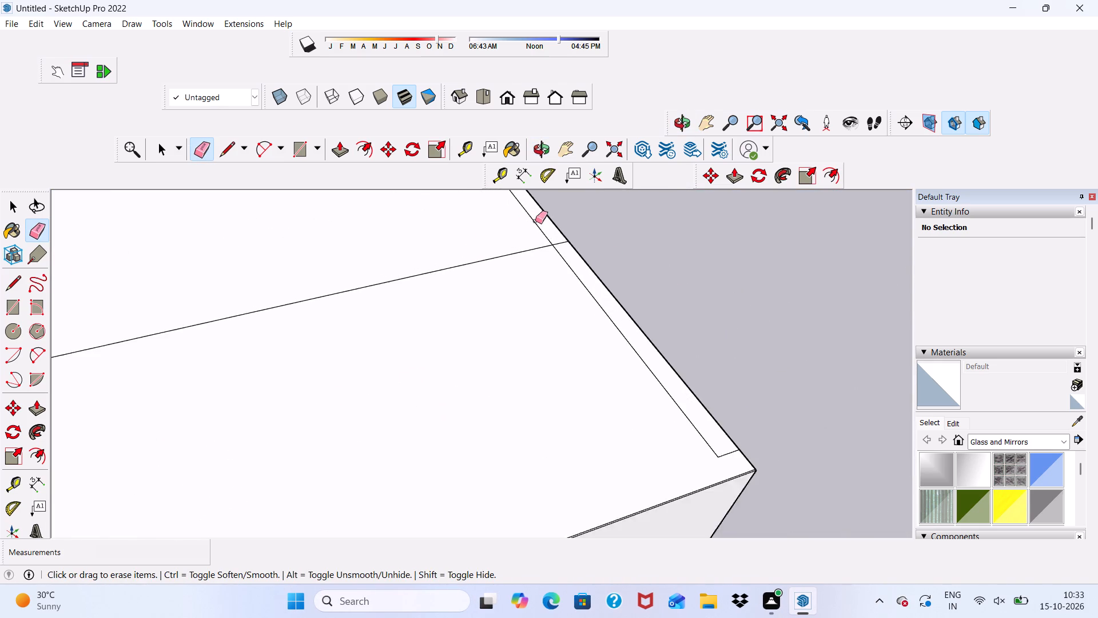
scroll(535, 221, up, 3)
drag(549, 239, 566, 288)
drag(576, 255, 576, 290)
scroll(506, 318, down, 3)
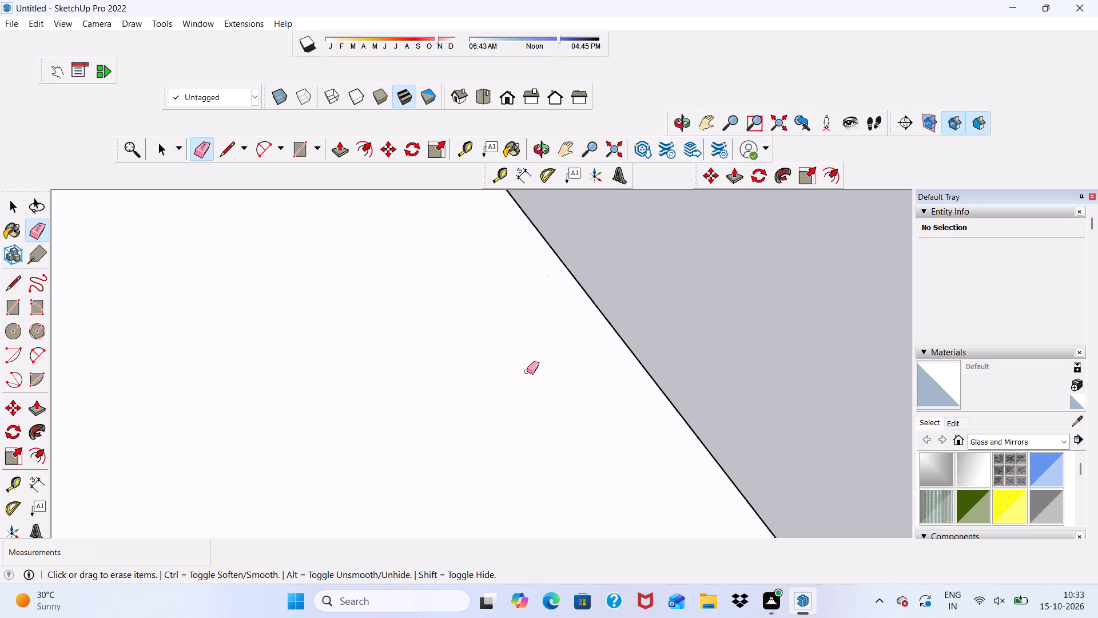
scroll(527, 371, down, 20)
scroll(559, 461, up, 20)
drag(558, 423, 558, 424)
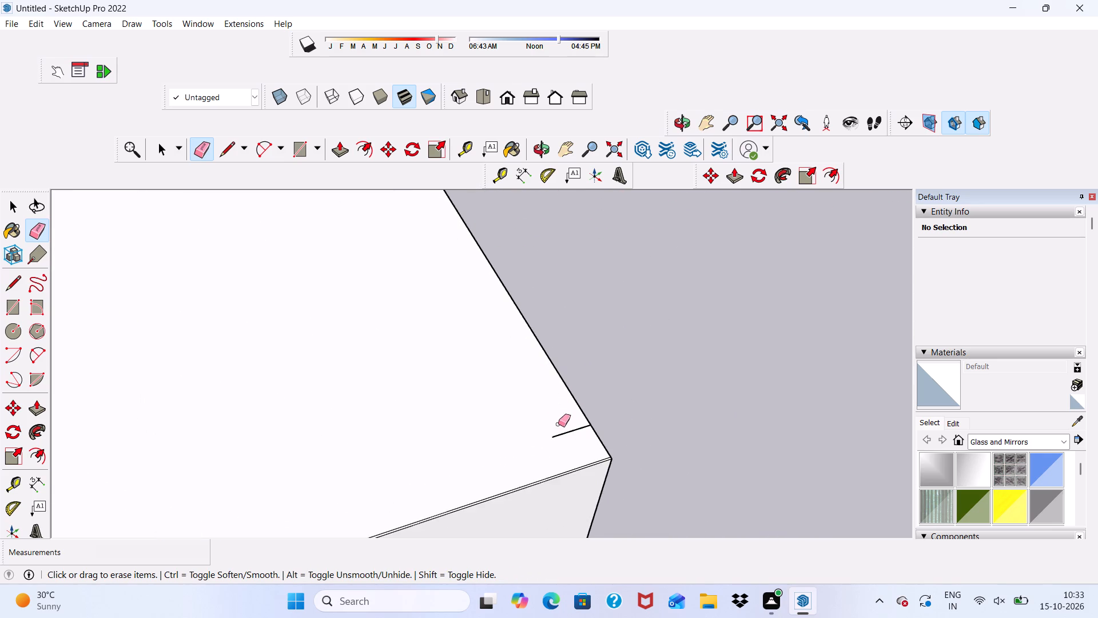
drag(558, 424, 583, 465)
Erase the stray edge specks on the roof top above the corner where the balcony opening meets the side wall.
scroll(590, 434, down, 16)
middle_drag(635, 406, 622, 388)
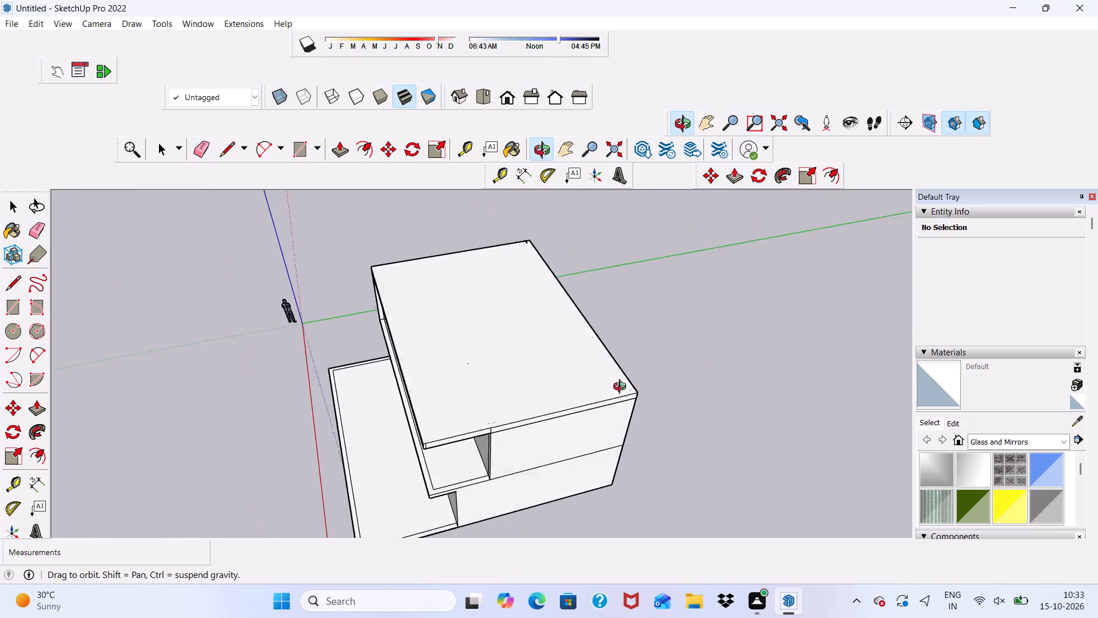
middle_drag(622, 388, 719, 197)
scroll(667, 288, up, 5)
scroll(615, 317, down, 1)
scroll(526, 280, up, 11)
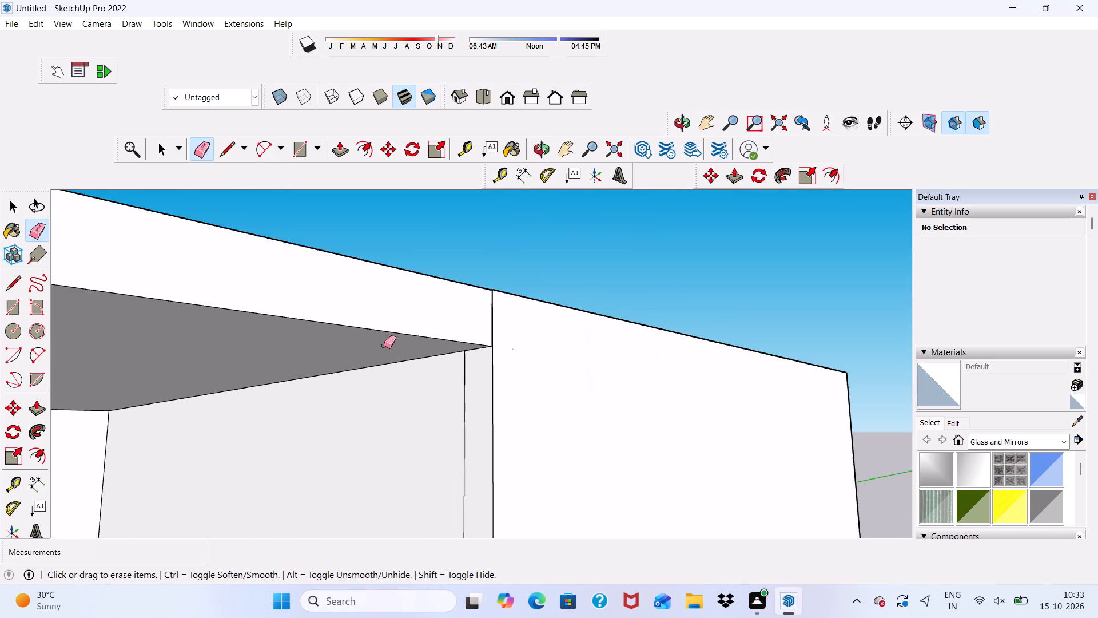
scroll(384, 346, up, 1)
scroll(382, 342, down, 1)
middle_drag(384, 340, 102, 515)
scroll(107, 514, up, 1)
scroll(149, 469, down, 8)
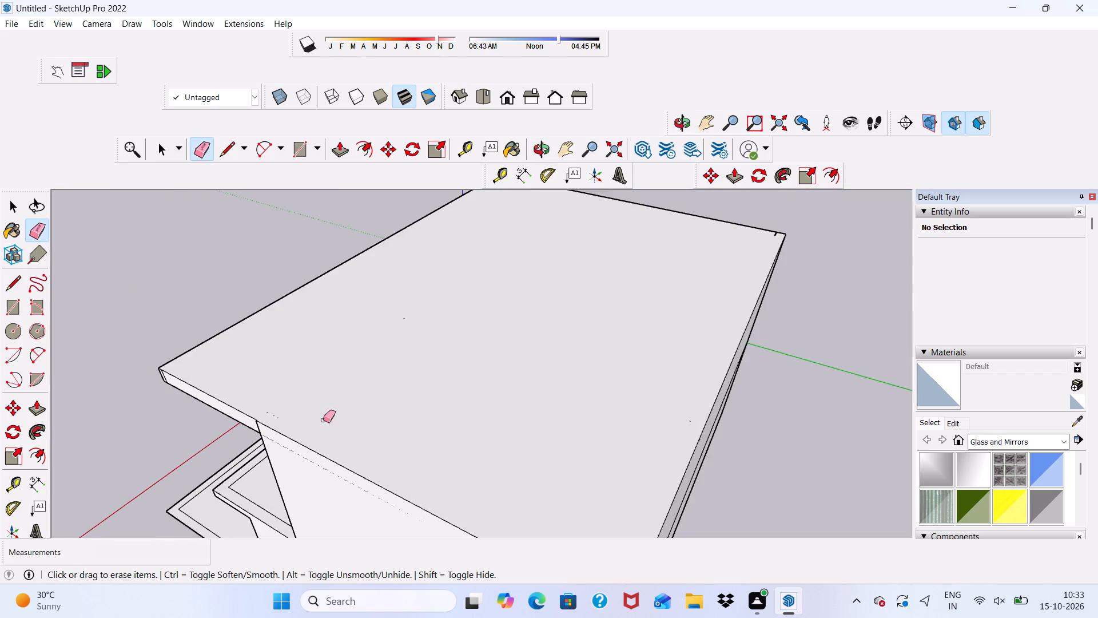
scroll(319, 425, up, 8)
drag(257, 415, 240, 399)
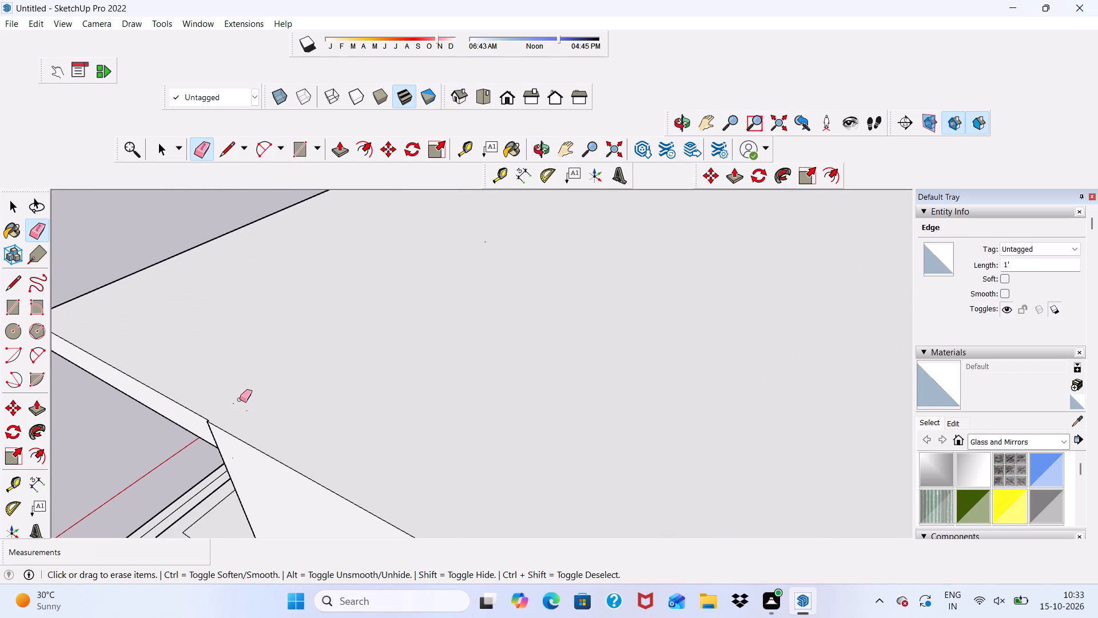
double_click(240, 399)
drag(237, 399, 238, 406)
double_click(236, 403)
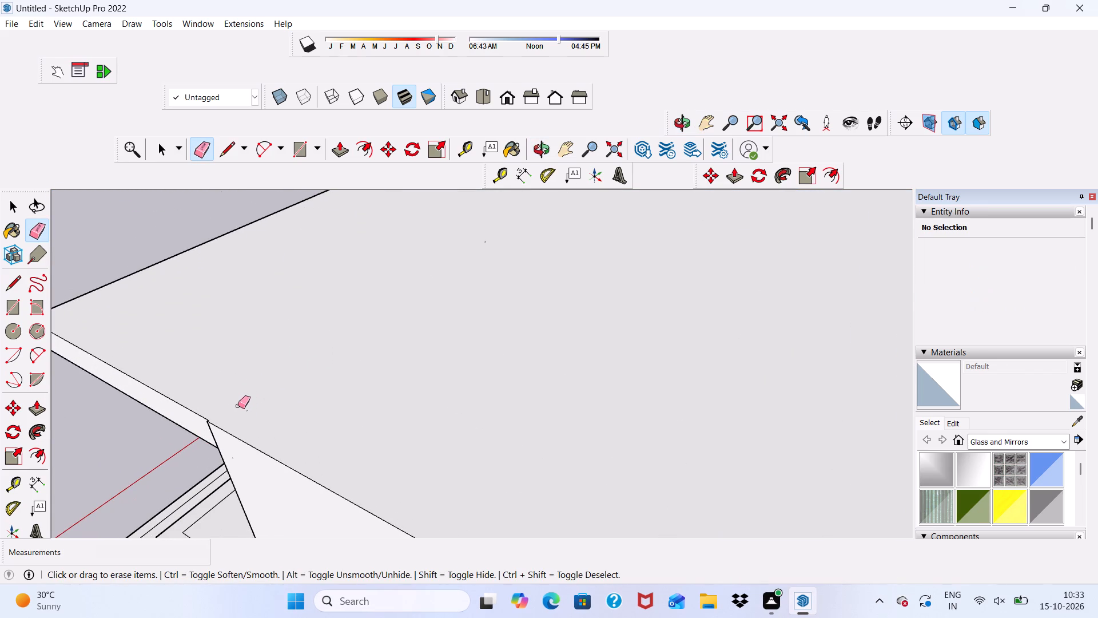
Erase the remaining short line near the far corner of the roof's top face.
scroll(251, 357, down, 13)
middle_drag(534, 363, 337, 413)
scroll(427, 398, up, 7)
scroll(597, 373, down, 4)
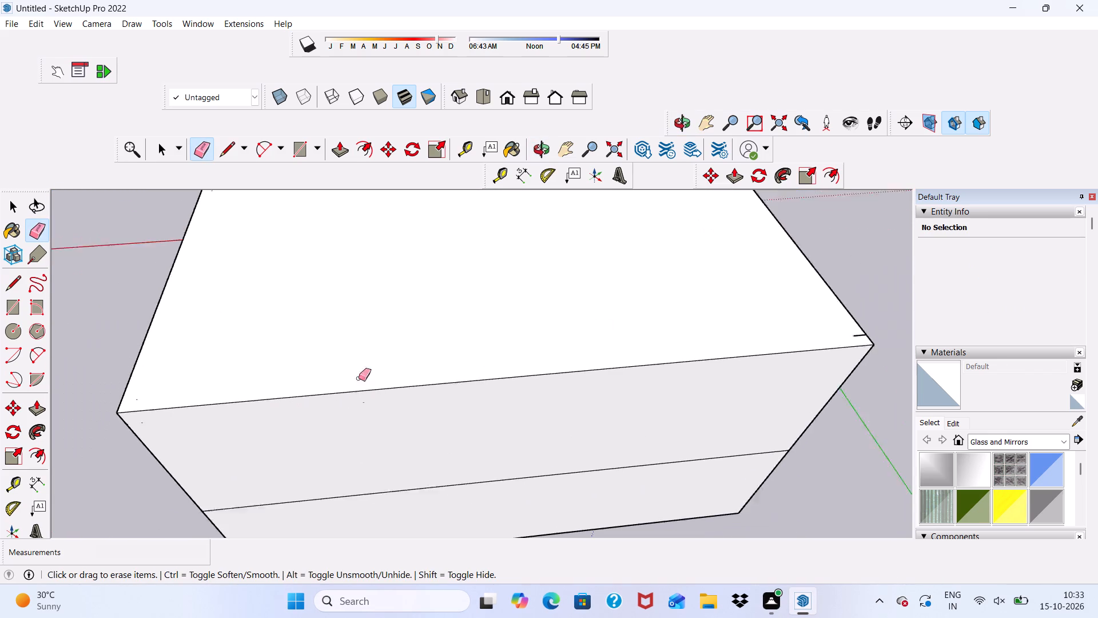
scroll(359, 378, down, 2)
scroll(769, 355, up, 17)
scroll(639, 362, down, 6)
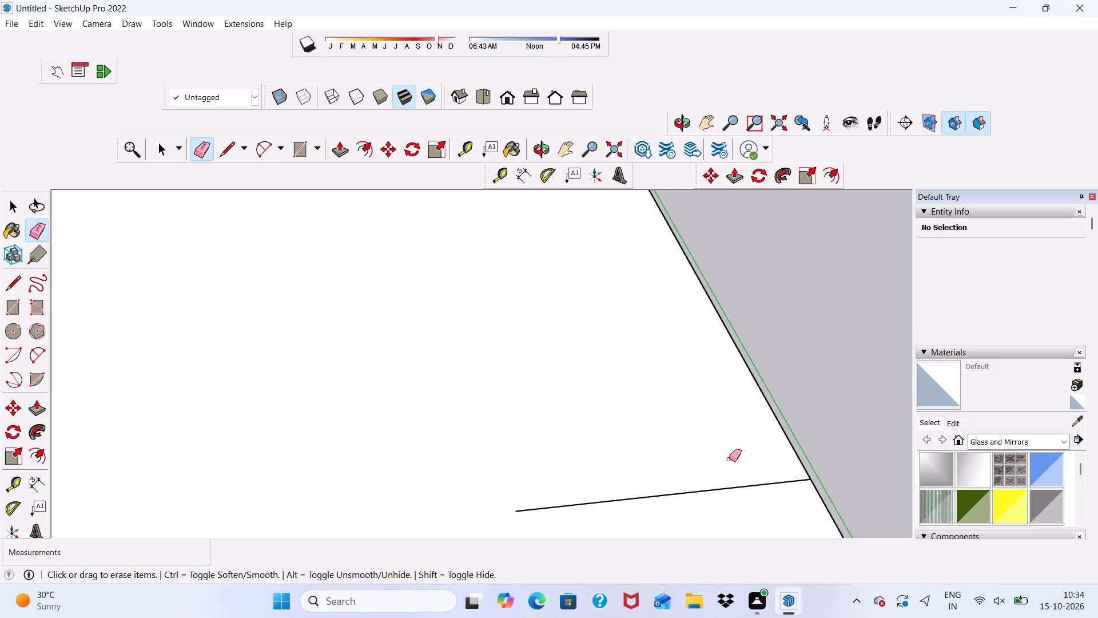
drag(731, 466, 739, 497)
scroll(638, 375, down, 17)
middle_drag(594, 433, 568, 282)
scroll(571, 284, up, 1)
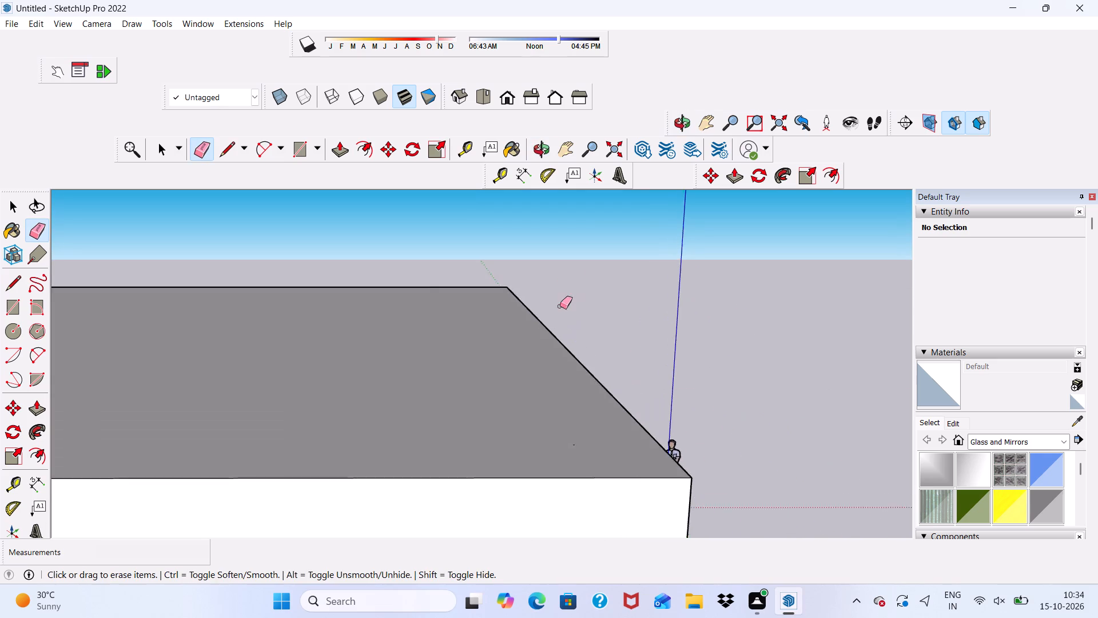
Erase the horizontal seam line between the two storeys on the rear wall, opposite the balcony.
scroll(560, 311, down, 7)
drag(469, 465, 496, 565)
scroll(445, 403, down, 13)
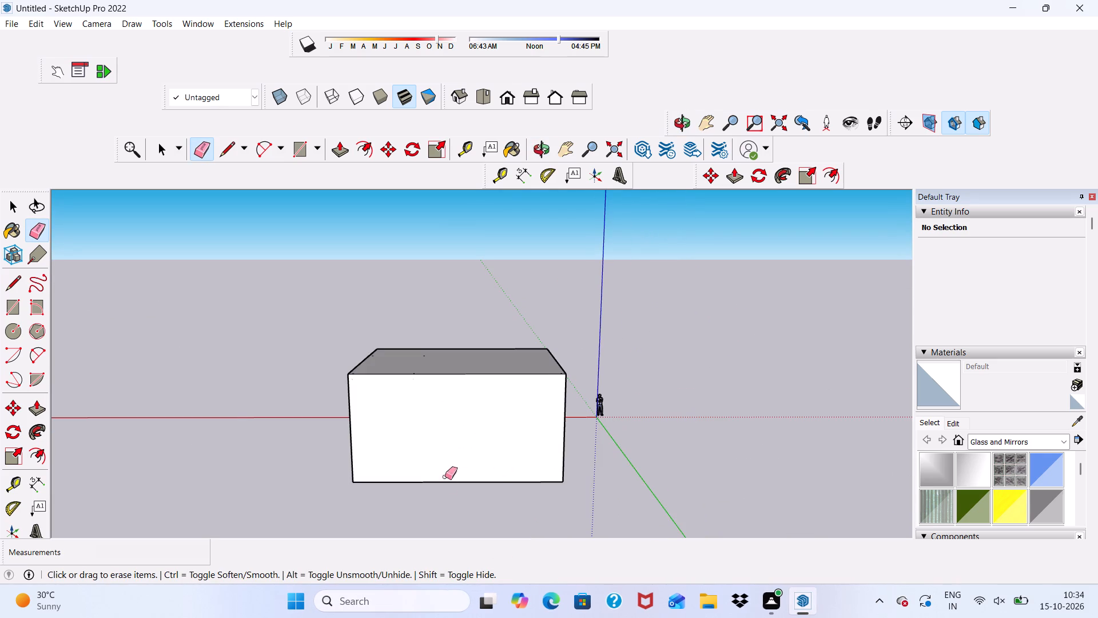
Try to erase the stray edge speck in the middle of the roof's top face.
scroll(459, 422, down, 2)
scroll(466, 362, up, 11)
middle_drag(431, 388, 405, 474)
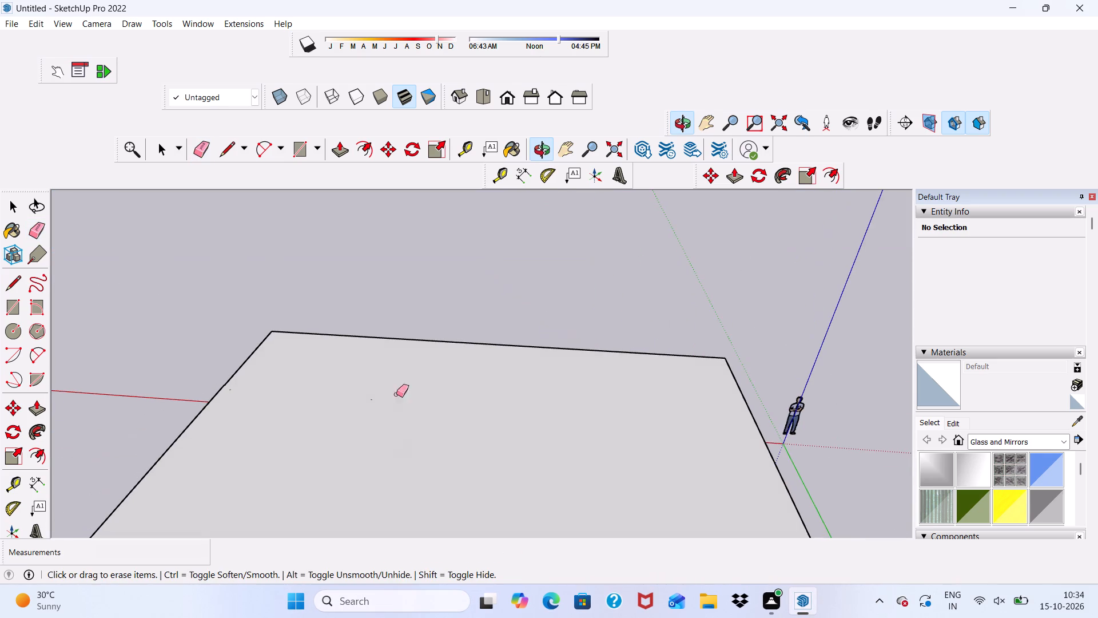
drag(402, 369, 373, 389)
Erase the horizontal seam line between the two storeys on the side wall that runs toward the balcony overhang.
scroll(401, 222, down, 8)
scroll(443, 100, down, 5)
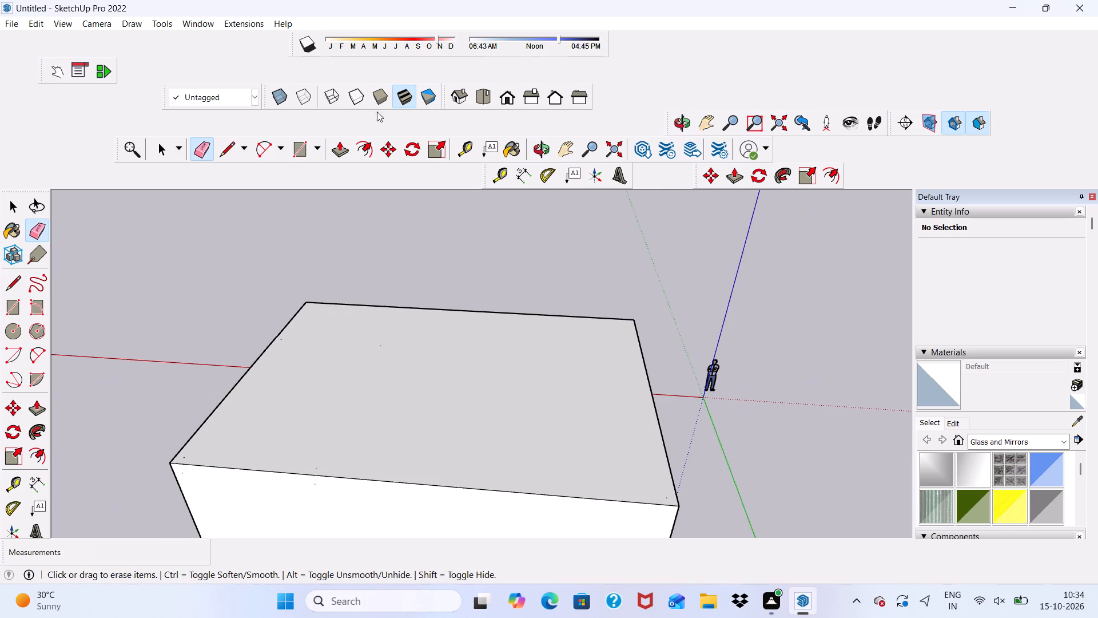
scroll(383, 213, down, 6)
middle_drag(464, 252, 301, 247)
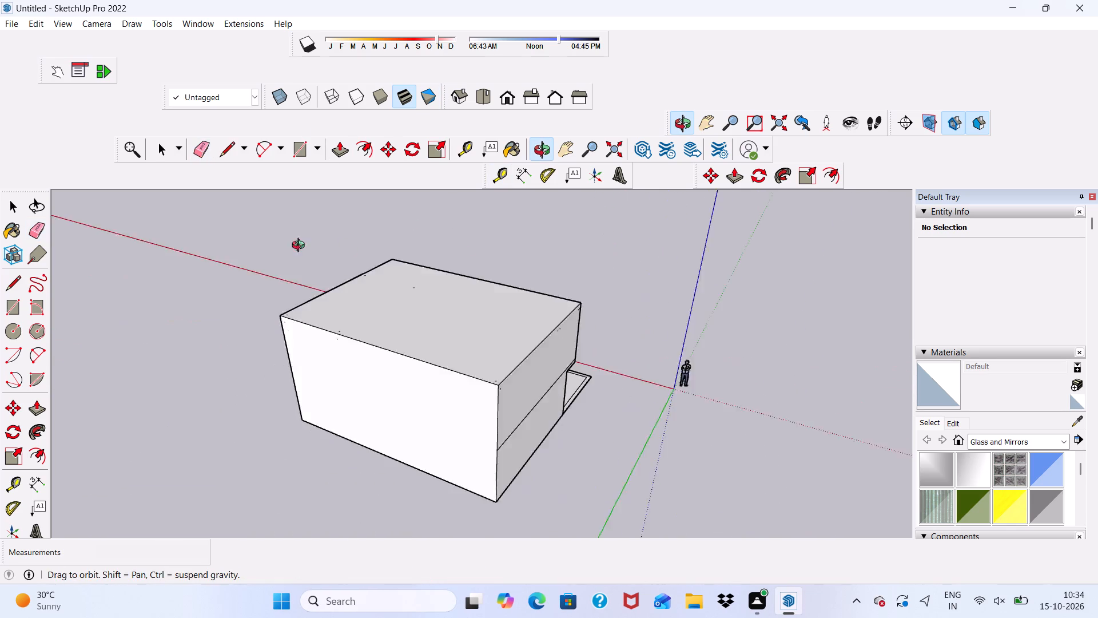
middle_drag(301, 247, 137, 239)
scroll(198, 301, up, 2)
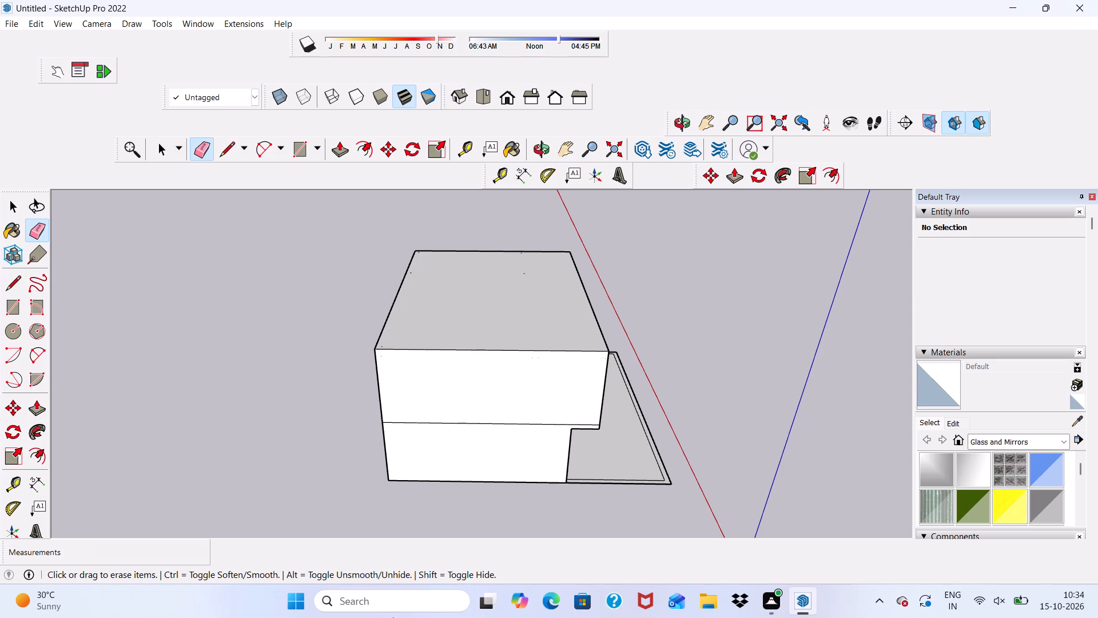
drag(543, 413, 522, 447)
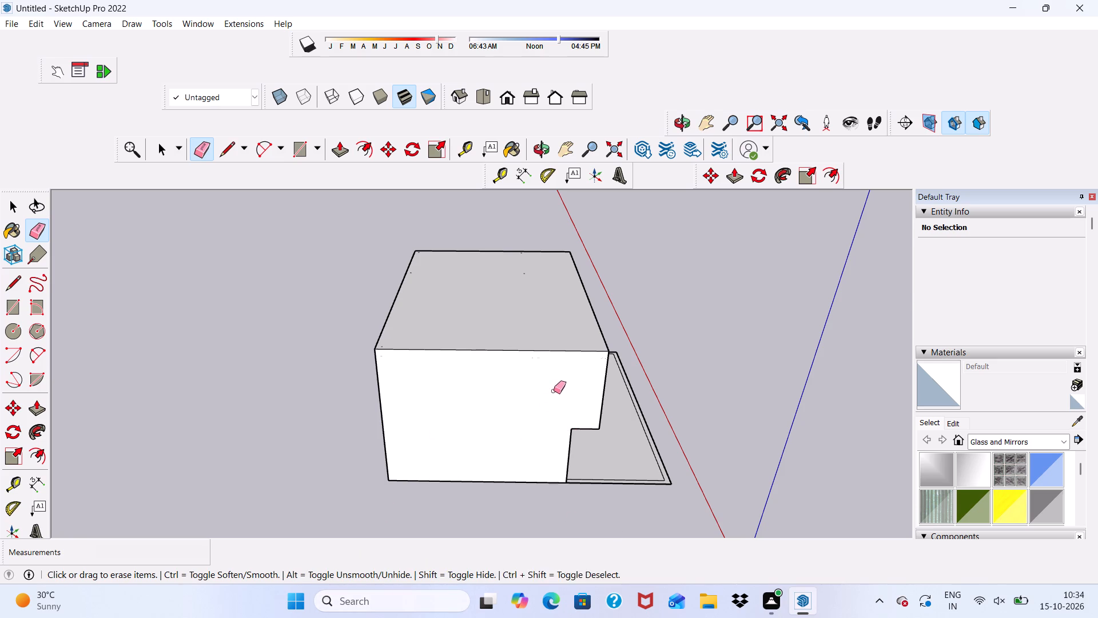
Erase the stray edge specks on the roof's top face above the balcony, including the one beside the open-side edge.
scroll(555, 382, down, 4)
middle_drag(655, 384, 411, 405)
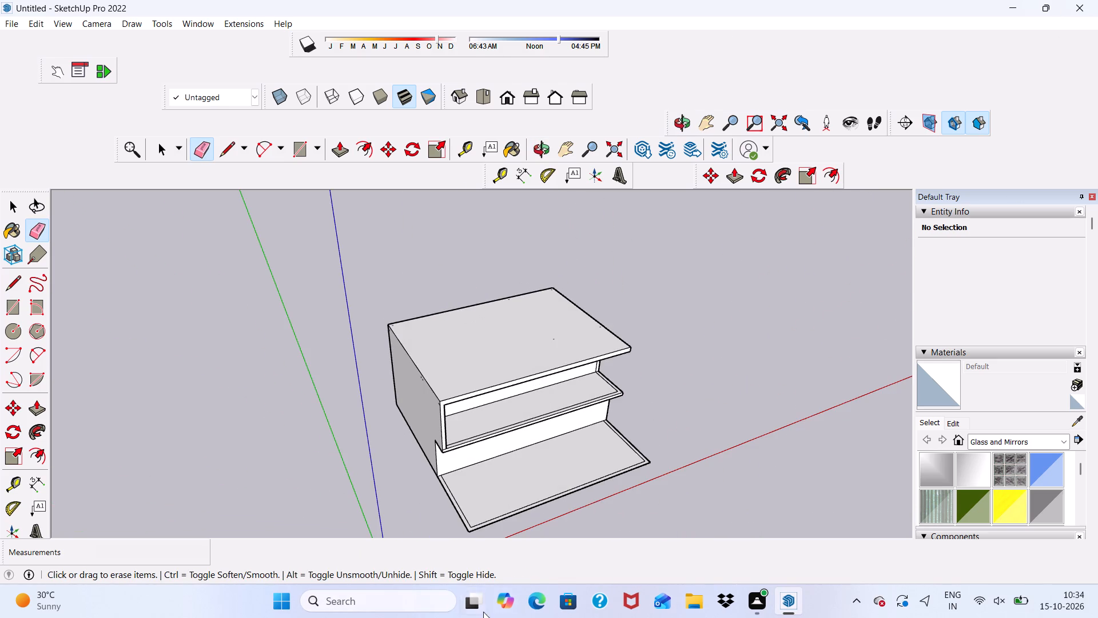
scroll(139, 584, down, 1)
scroll(534, 415, up, 6)
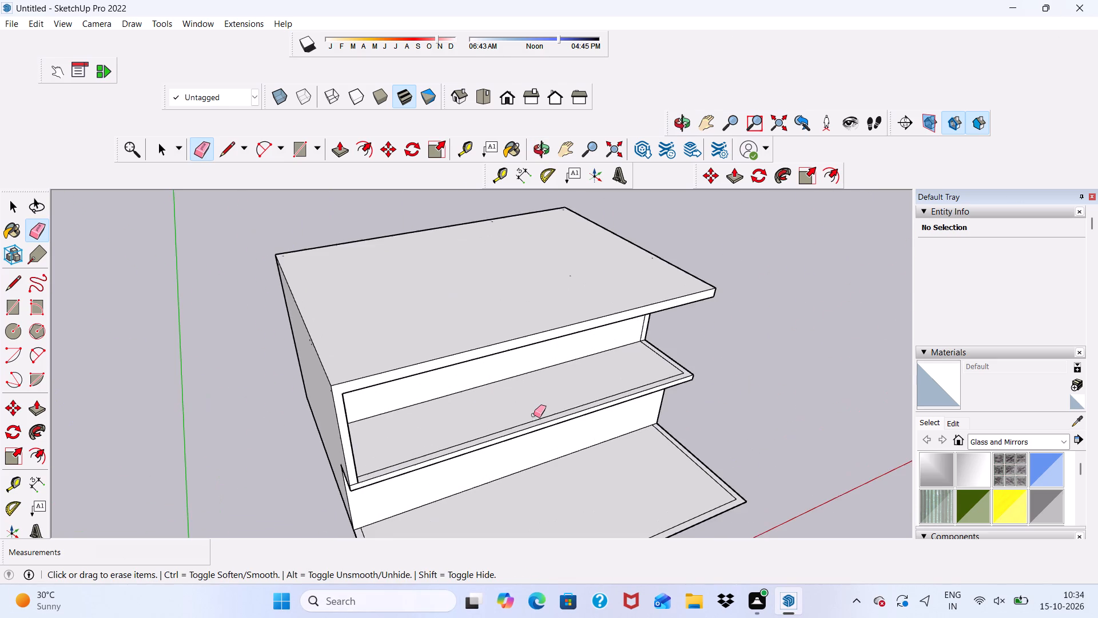
middle_drag(475, 430, 288, 275)
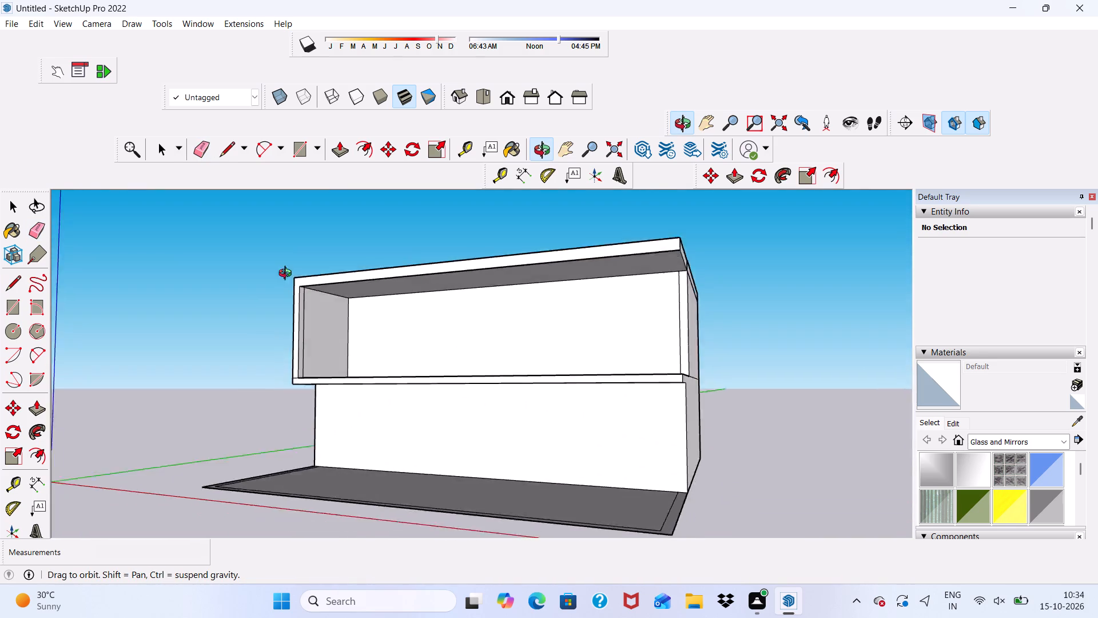
middle_drag(288, 275, 336, 303)
scroll(504, 322, up, 6)
scroll(403, 311, down, 7)
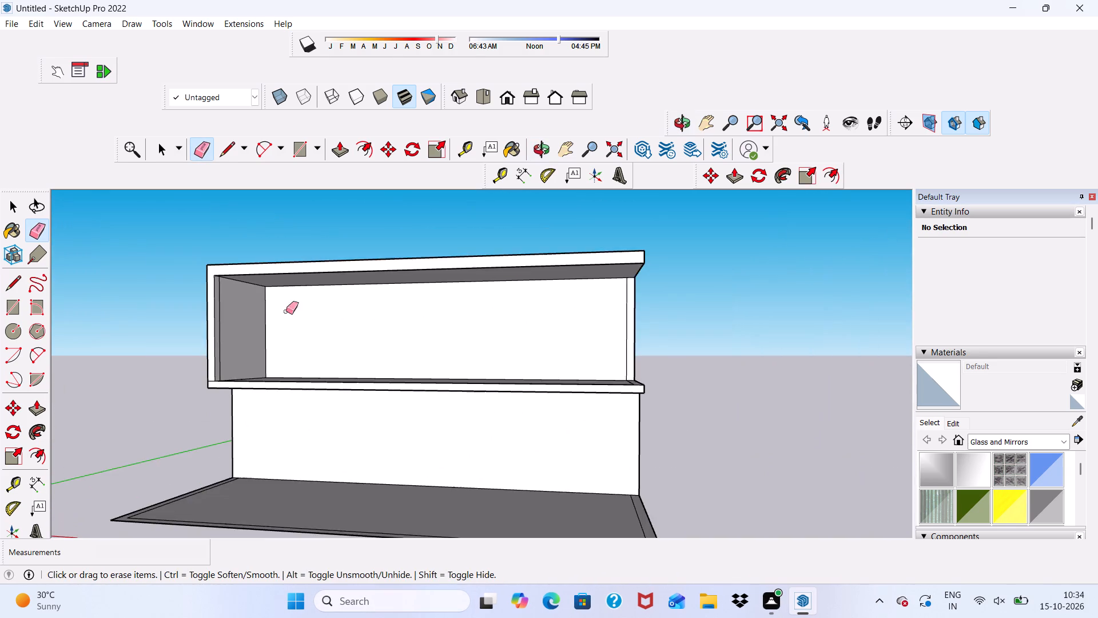
scroll(196, 299, down, 6)
middle_drag(210, 325, 210, 426)
scroll(371, 321, up, 10)
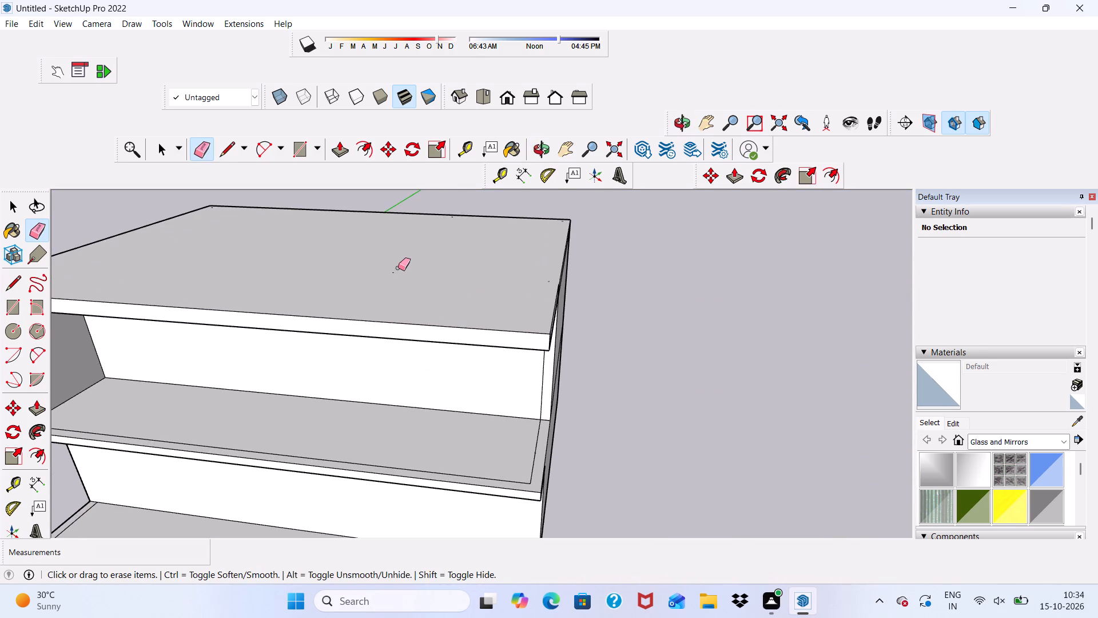
click(391, 276)
drag(403, 266, 391, 273)
scroll(560, 291, up, 3)
click(572, 276)
click(573, 276)
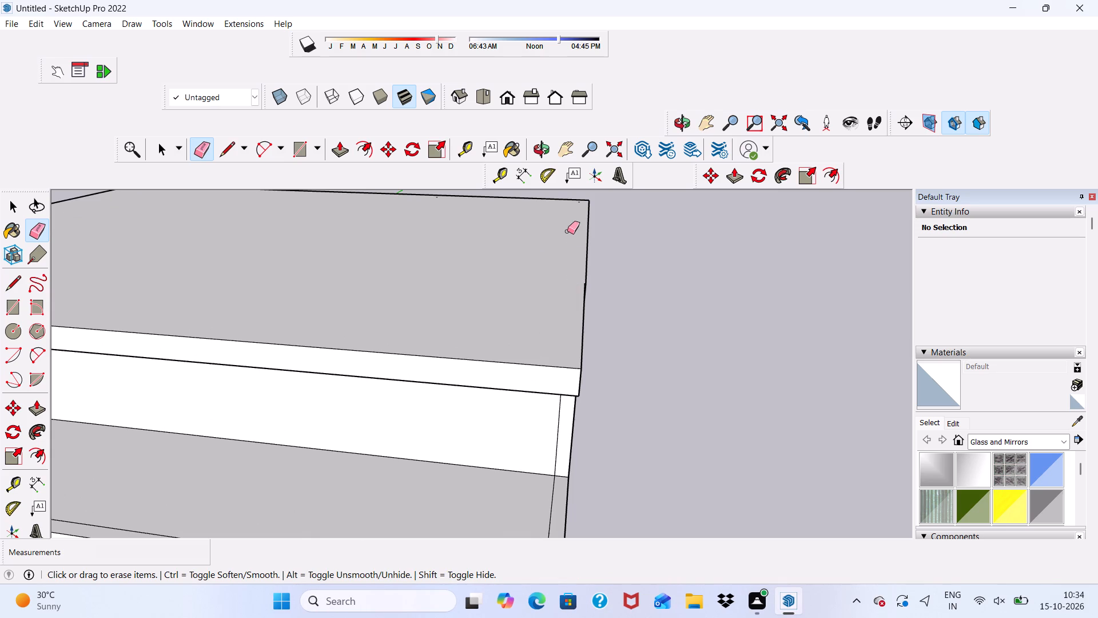
Erase the stray edge speck on the roof top beside the rear corner on the balcony's open side.
scroll(567, 229, up, 3)
scroll(452, 334, down, 12)
scroll(0, 406, down, 4)
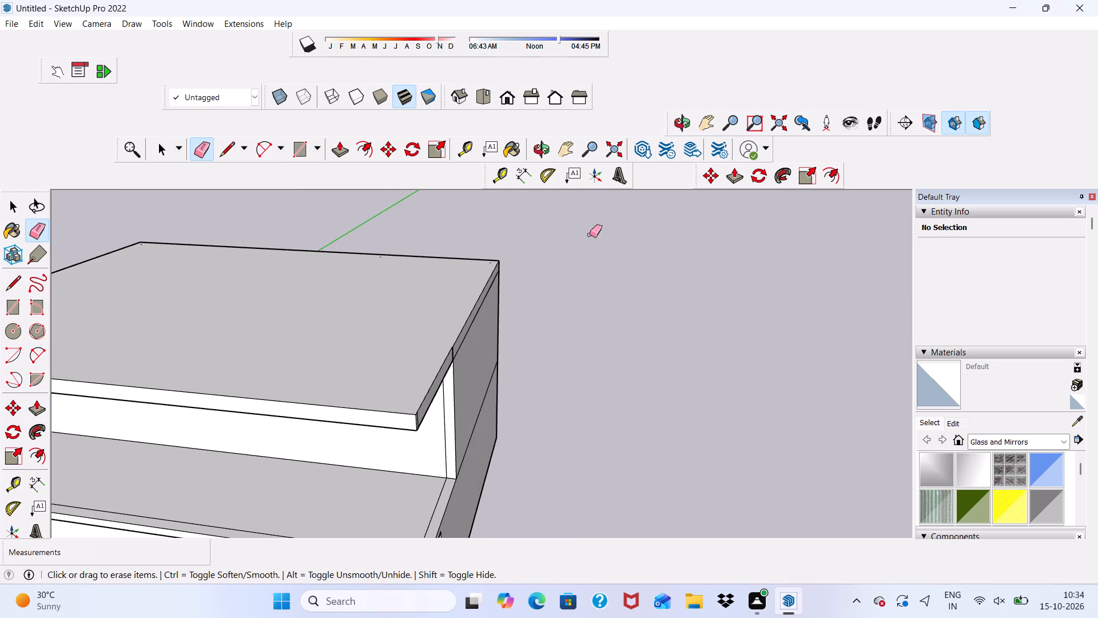
scroll(530, 242, up, 17)
drag(483, 298, 495, 294)
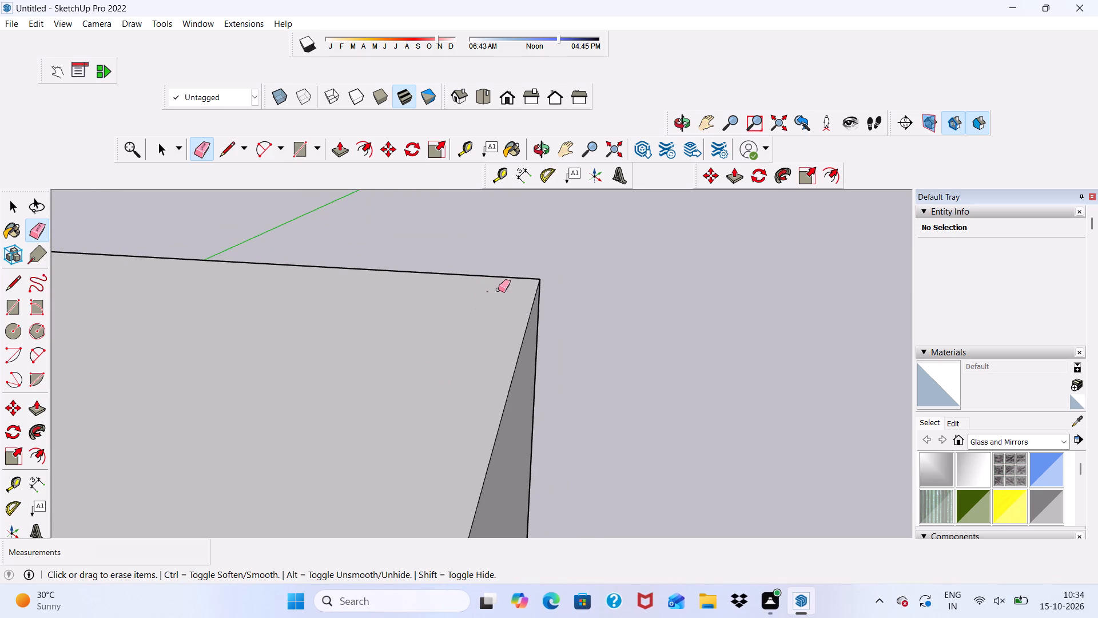
click(487, 291)
Pull the roof overhang's recessed end face out 7/16" with Push/Pull, flush with the adjoining side wall.
scroll(499, 278, down, 20)
scroll(499, 278, down, 1)
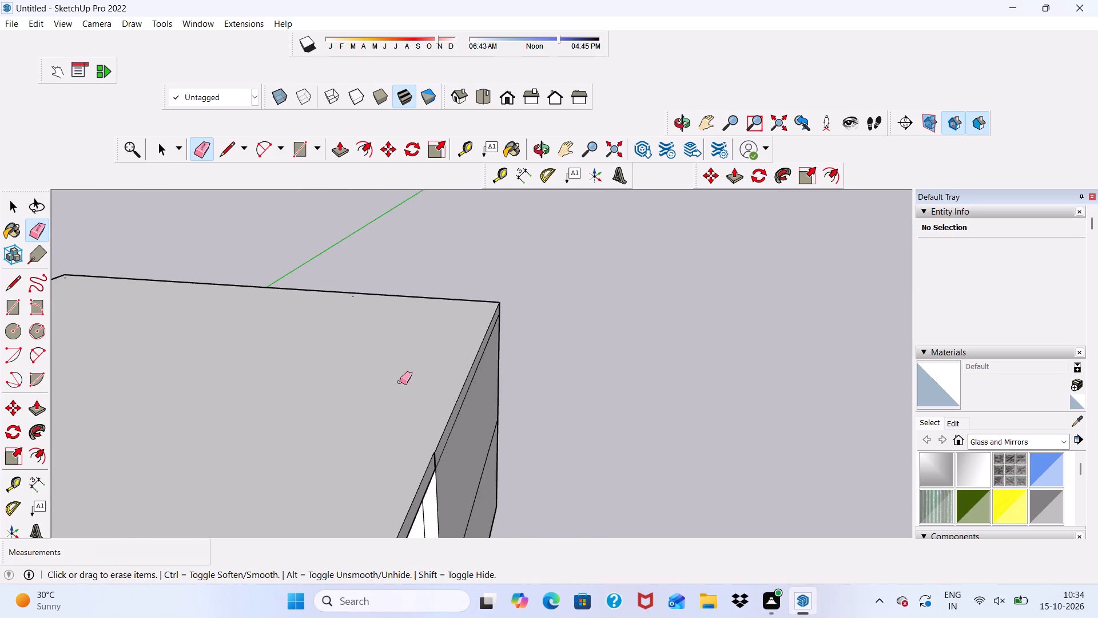
scroll(417, 382, down, 6)
middle_drag(474, 413, 377, 337)
scroll(422, 363, up, 20)
scroll(422, 363, up, 3)
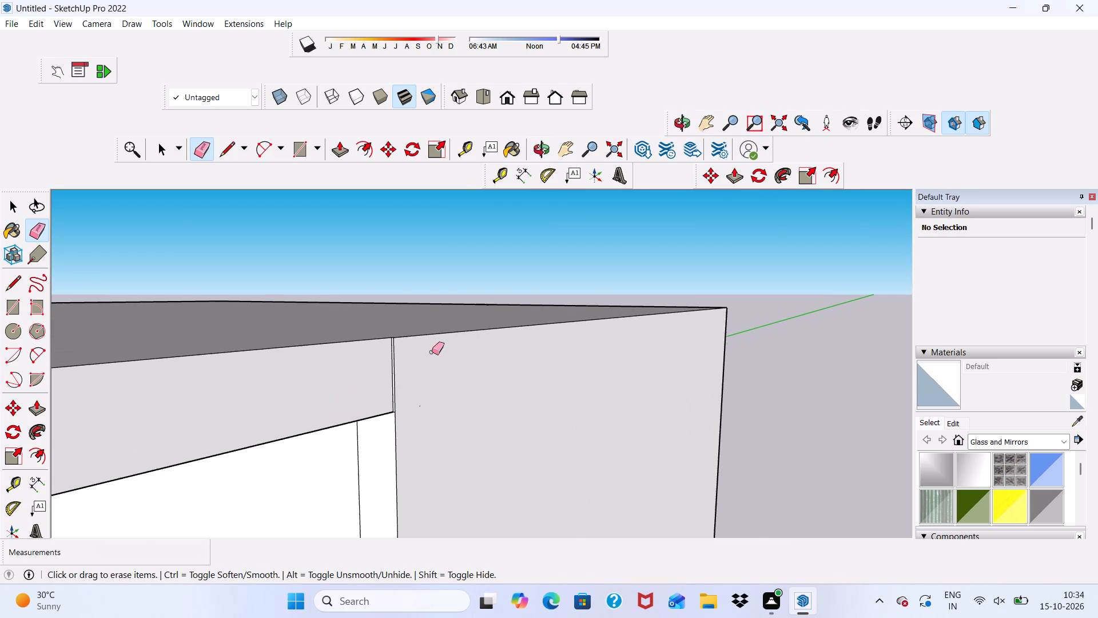
scroll(432, 352, up, 3)
scroll(371, 367, up, 6)
key(space)
click(203, 386)
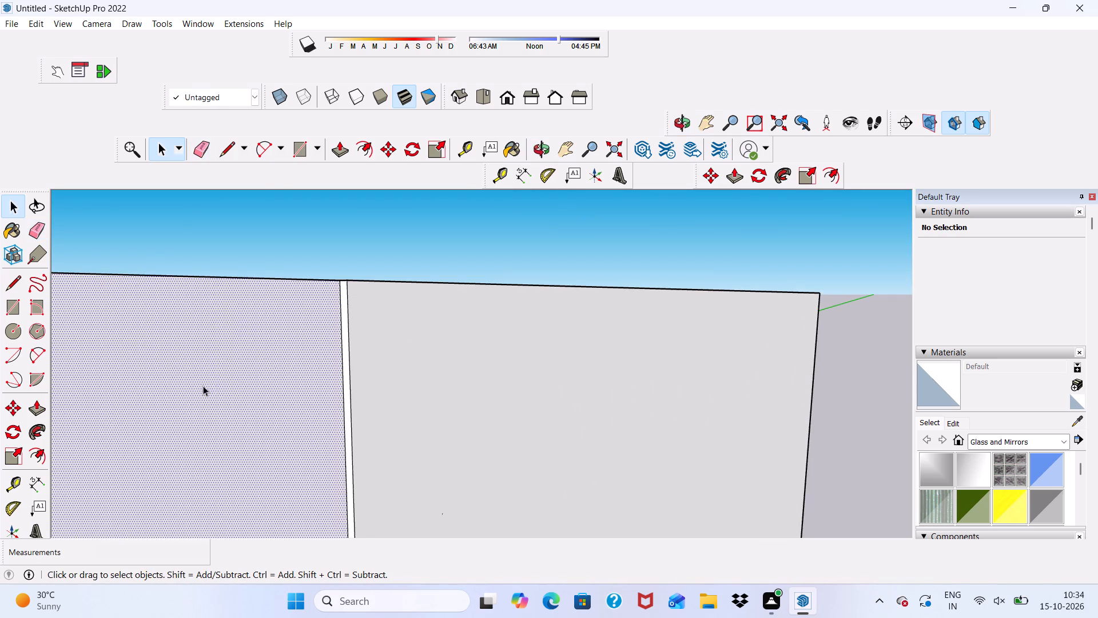
click(337, 148)
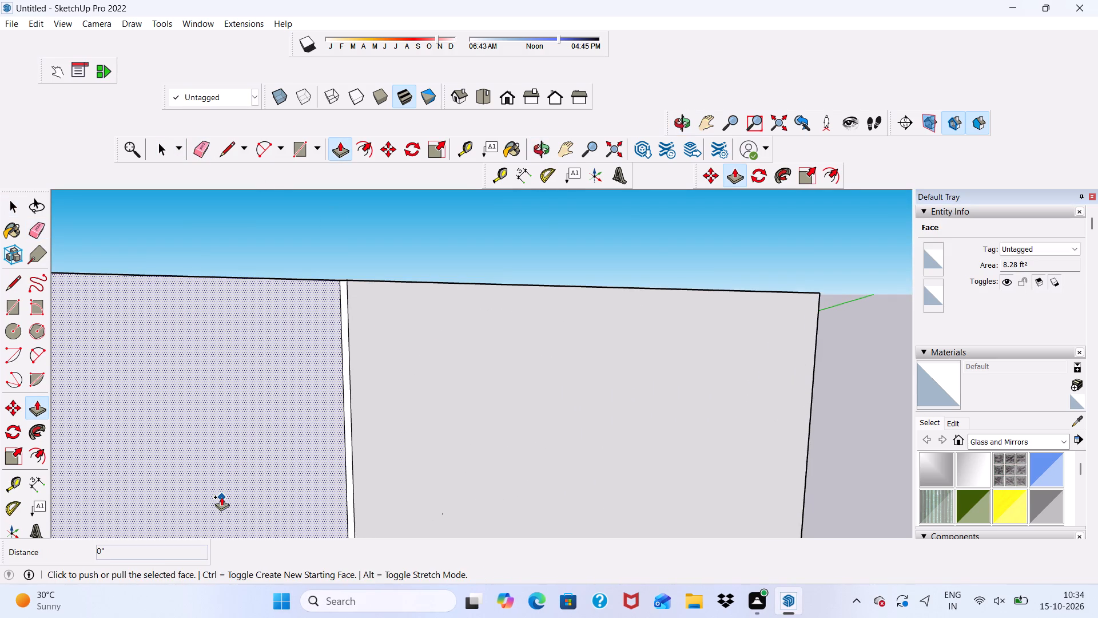
click(221, 497)
scroll(310, 405, down, 2)
middle_drag(292, 437, 121, 522)
click(516, 320)
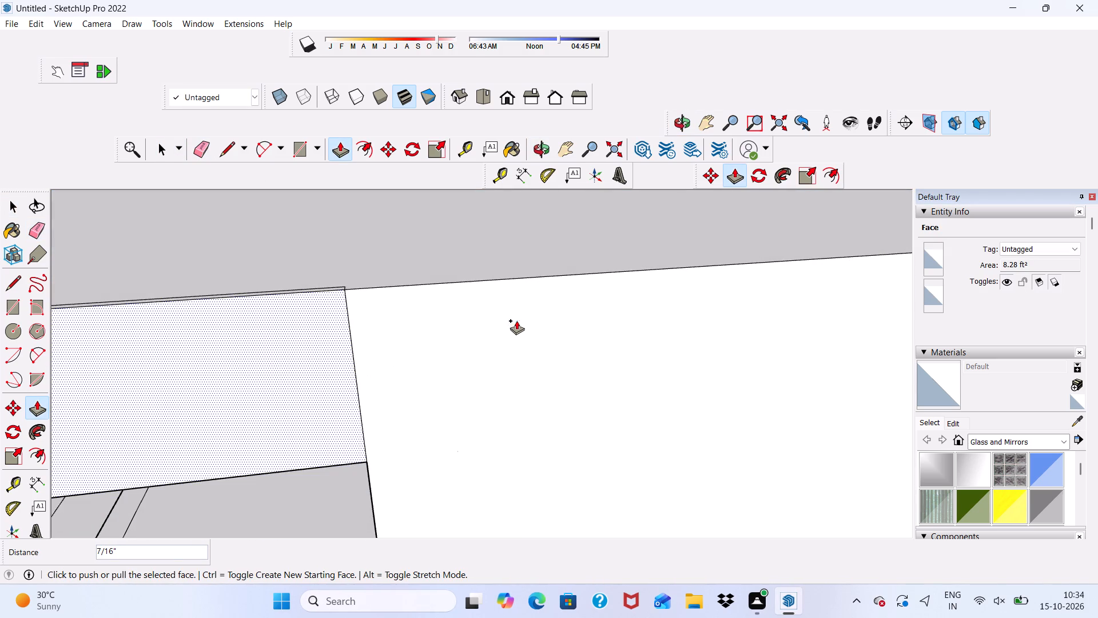
key(space)
Erase the leftover seam lines on the roof top and the vertical line where the overhang's end face meets the side wall.
click(198, 150)
scroll(328, 294, up, 5)
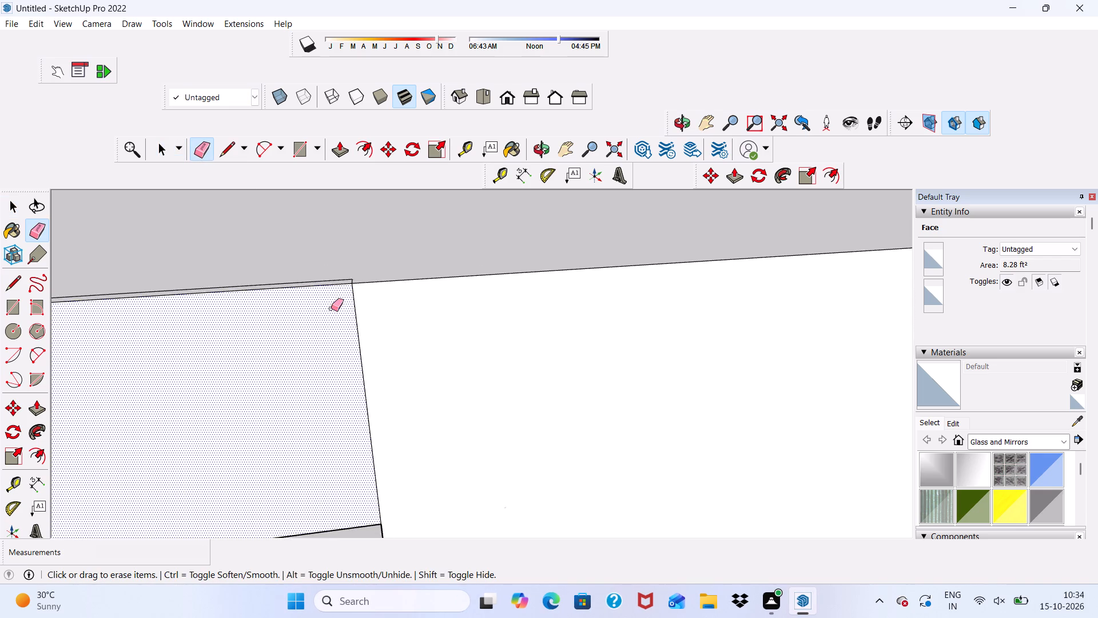
scroll(331, 308, up, 8)
drag(355, 264, 349, 274)
click(364, 267)
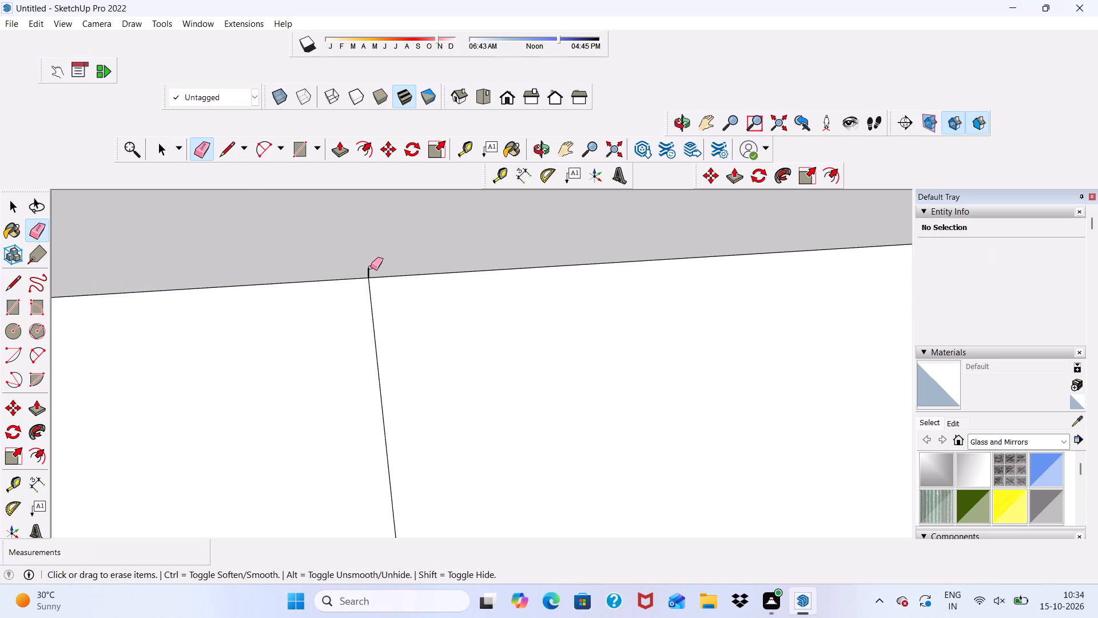
click(371, 267)
drag(372, 315, 368, 324)
scroll(367, 334, down, 20)
scroll(367, 334, down, 1)
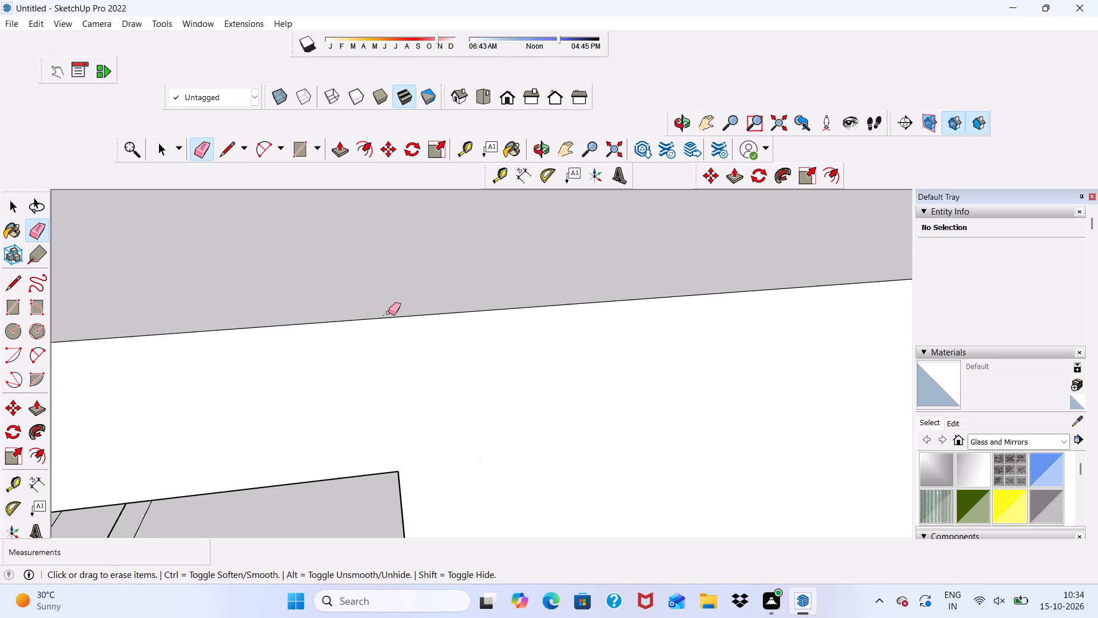
Pull the narrow recessed face at the roof slab's front corner out flush with the rest of the overhang's end face.
scroll(388, 312, down, 4)
middle_drag(327, 398, 544, 309)
scroll(580, 304, down, 12)
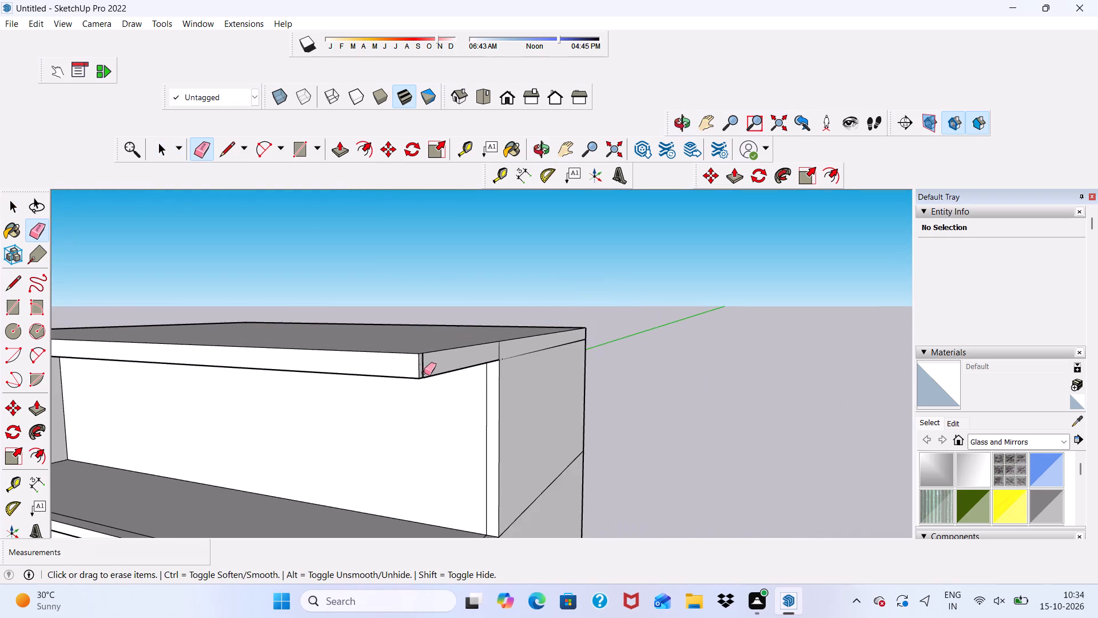
scroll(419, 363, up, 18)
key(space)
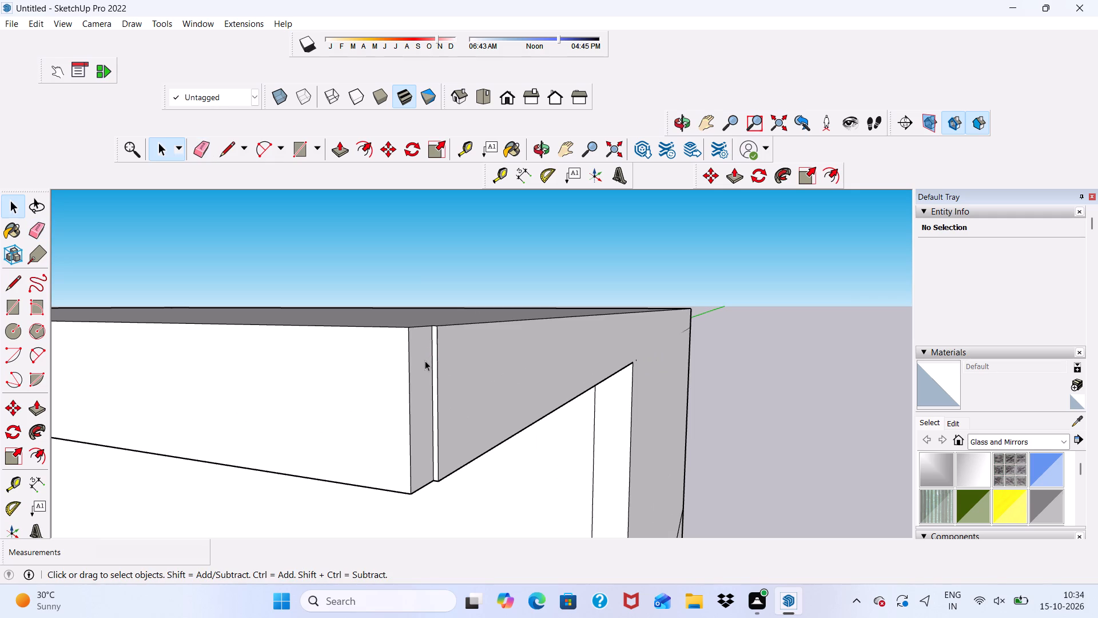
click(425, 360)
click(343, 148)
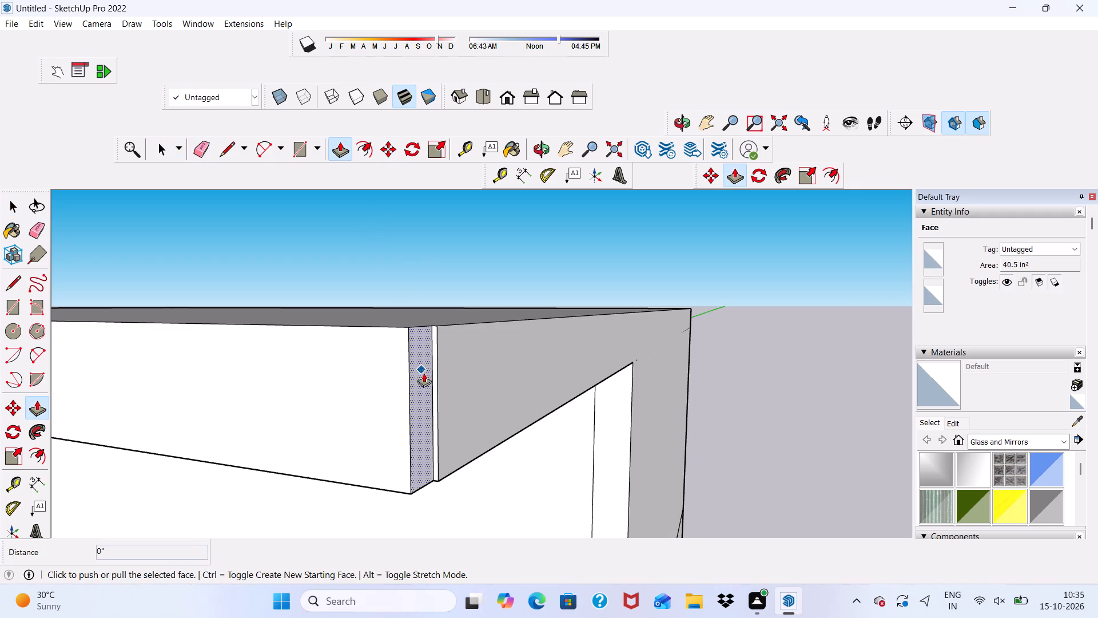
click(425, 372)
scroll(462, 307, down, 2)
middle_drag(453, 314, 205, 403)
click(534, 318)
key(space)
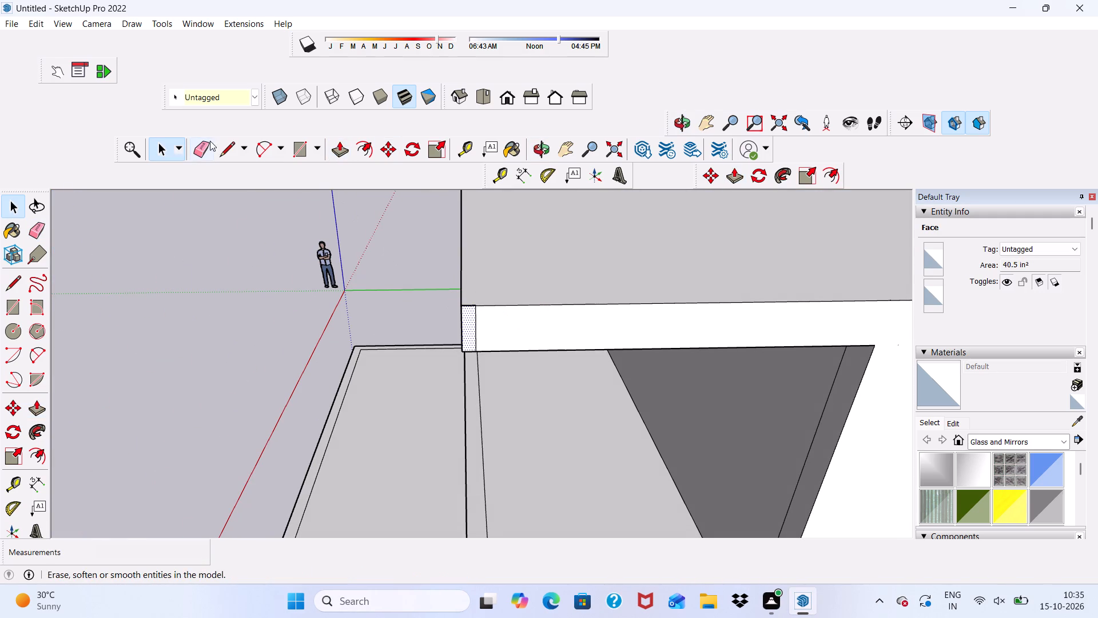
Erase the vertical seam on the overhang's end face and the leftover outline on the roof top at the front corner.
click(193, 151)
scroll(548, 327, up, 10)
drag(440, 300, 432, 342)
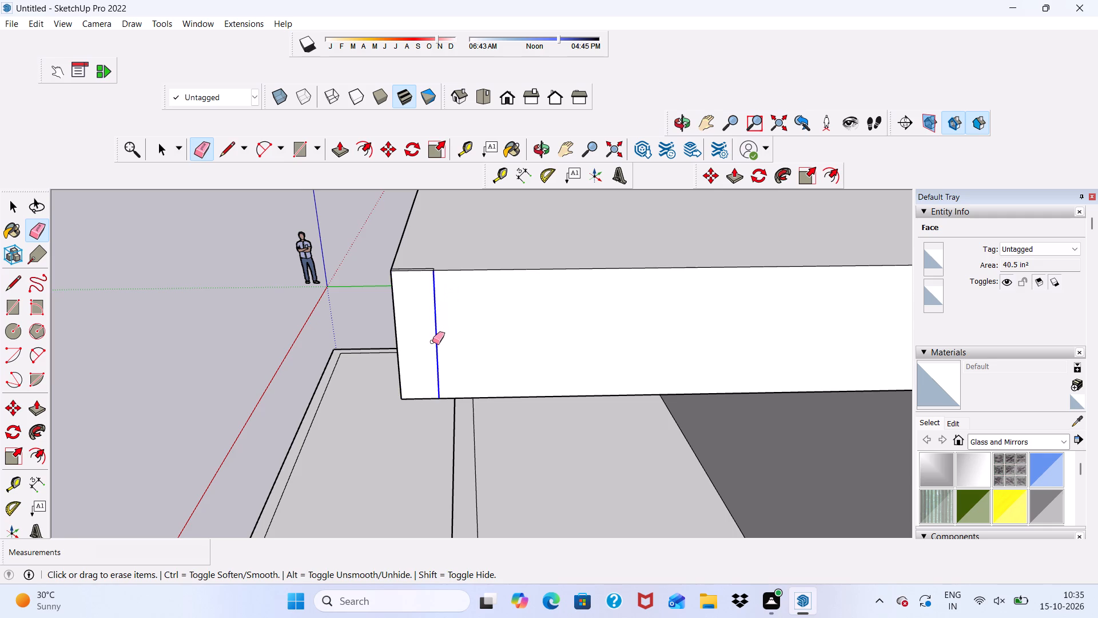
drag(432, 342, 432, 343)
scroll(436, 247, up, 12)
scroll(453, 195, up, 6)
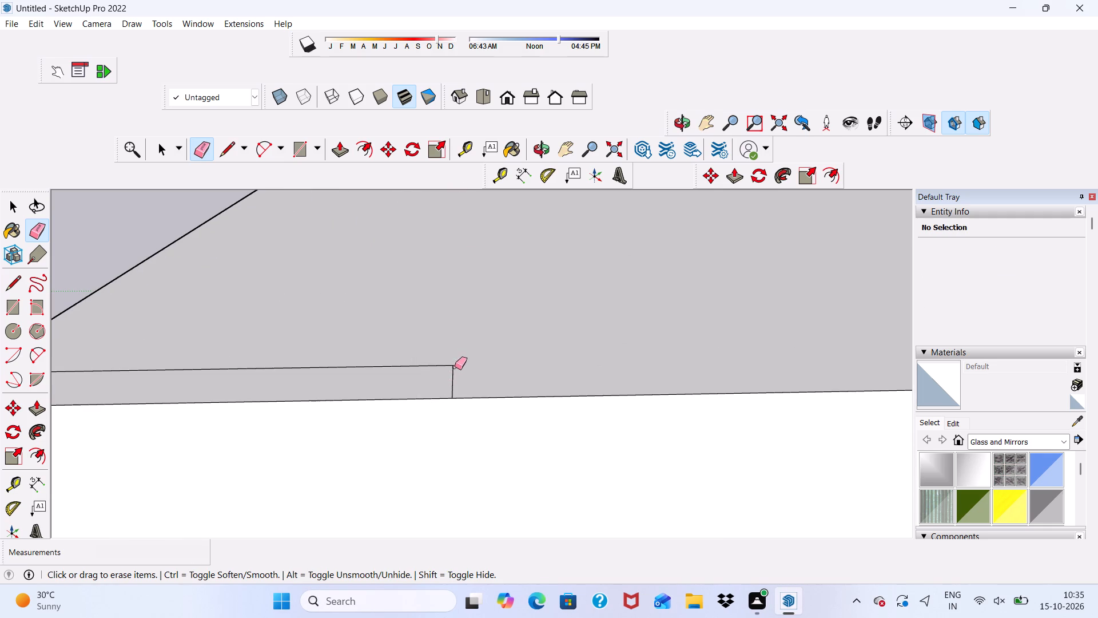
drag(455, 367, 444, 394)
drag(442, 359, 439, 381)
Erase the thin vertical line beside the corner on the front face of the roof slab.
scroll(432, 344, down, 13)
middle_drag(460, 378, 598, 307)
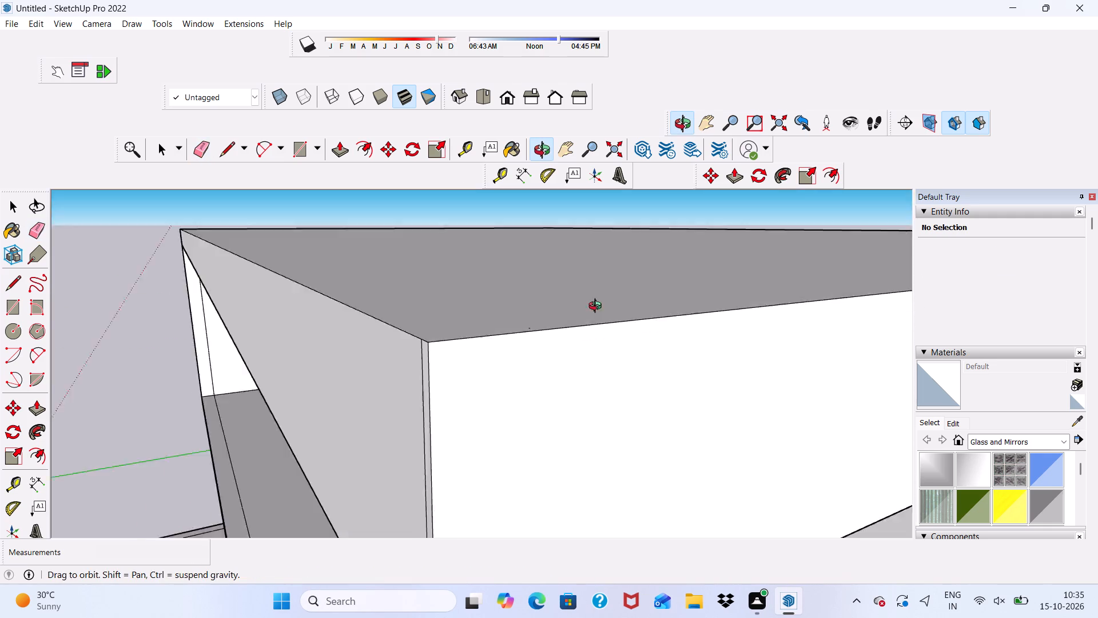
middle_drag(598, 307, 679, 280)
scroll(759, 231, up, 1)
scroll(584, 324, down, 4)
scroll(518, 307, down, 3)
scroll(399, 450, up, 6)
scroll(505, 320, down, 4)
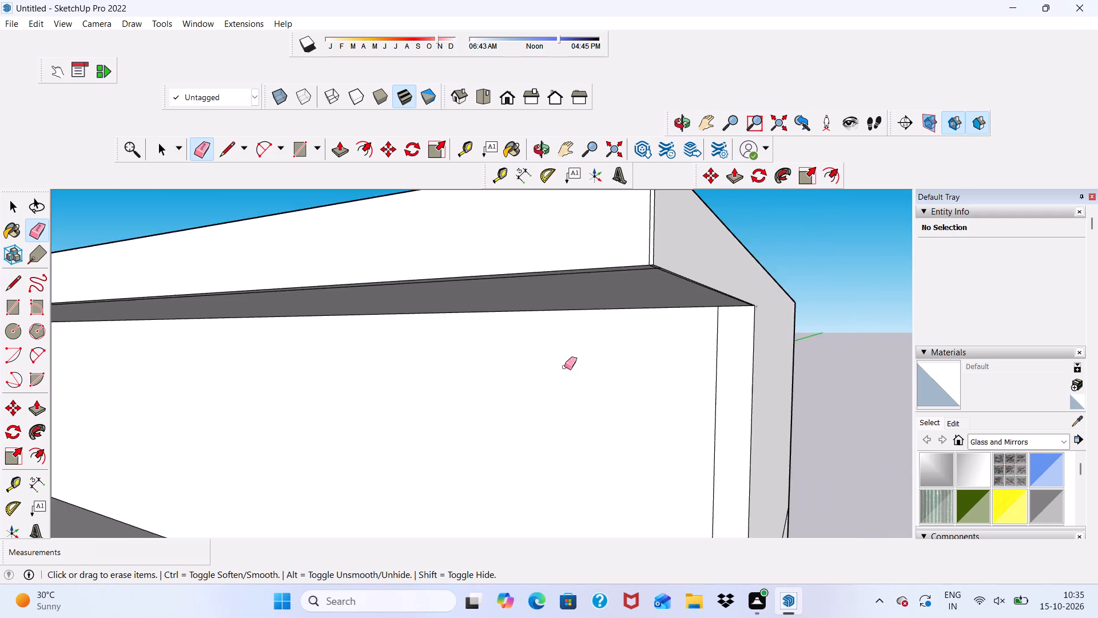
scroll(564, 367, down, 2)
middle_drag(546, 316, 604, 293)
scroll(640, 283, up, 9)
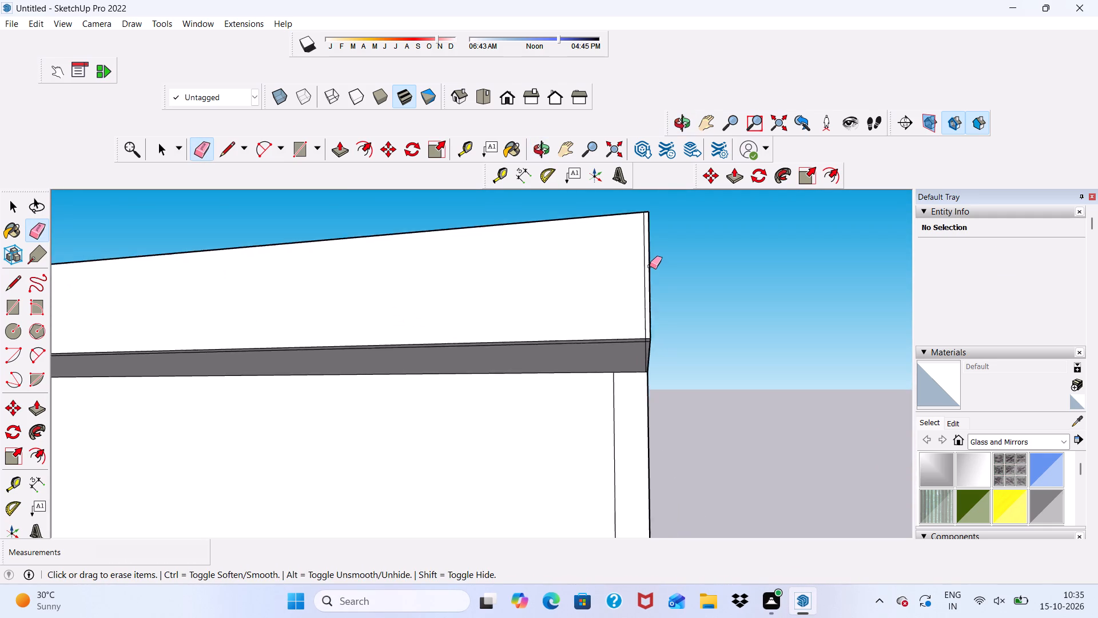
scroll(650, 266, up, 3)
drag(642, 265, 630, 290)
Examine the underside of the roof overhang and its front corner for leftover seam lines.
scroll(603, 294, down, 8)
middle_drag(619, 339, 590, 221)
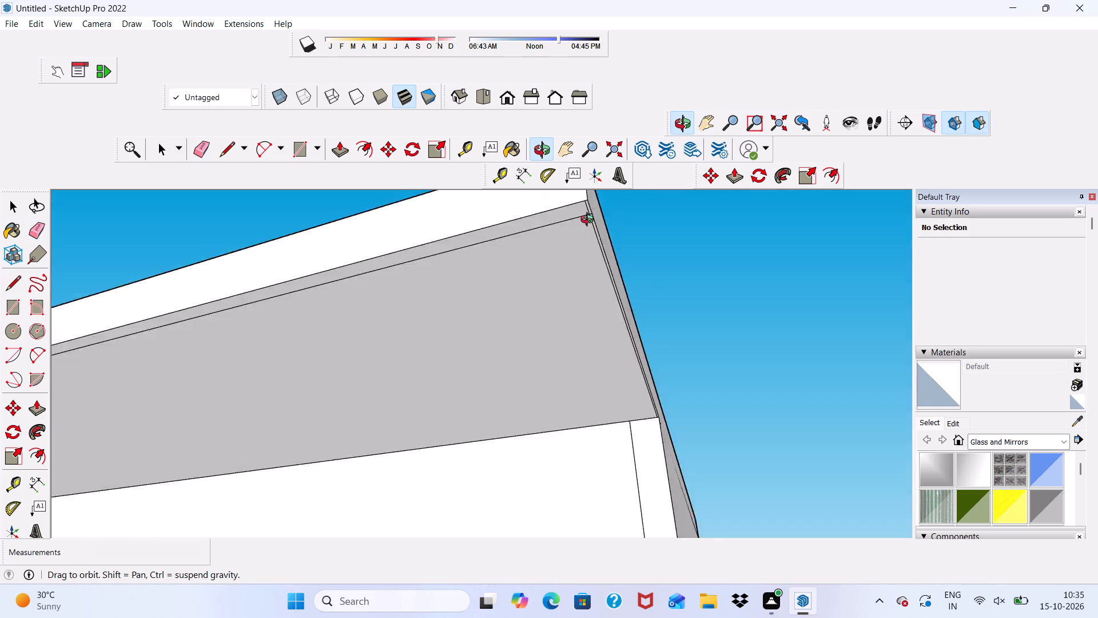
middle_drag(590, 221, 512, 285)
scroll(484, 253, up, 6)
scroll(486, 266, down, 3)
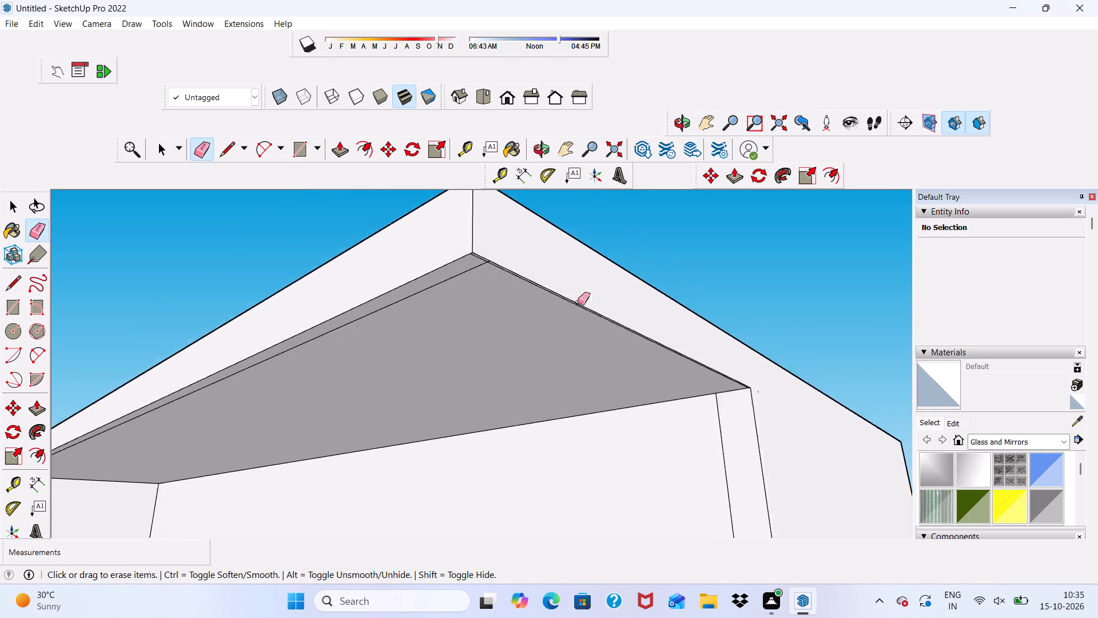
scroll(578, 302, down, 11)
scroll(438, 394, down, 1)
middle_drag(435, 398, 615, 435)
scroll(625, 350, up, 1)
scroll(606, 335, down, 4)
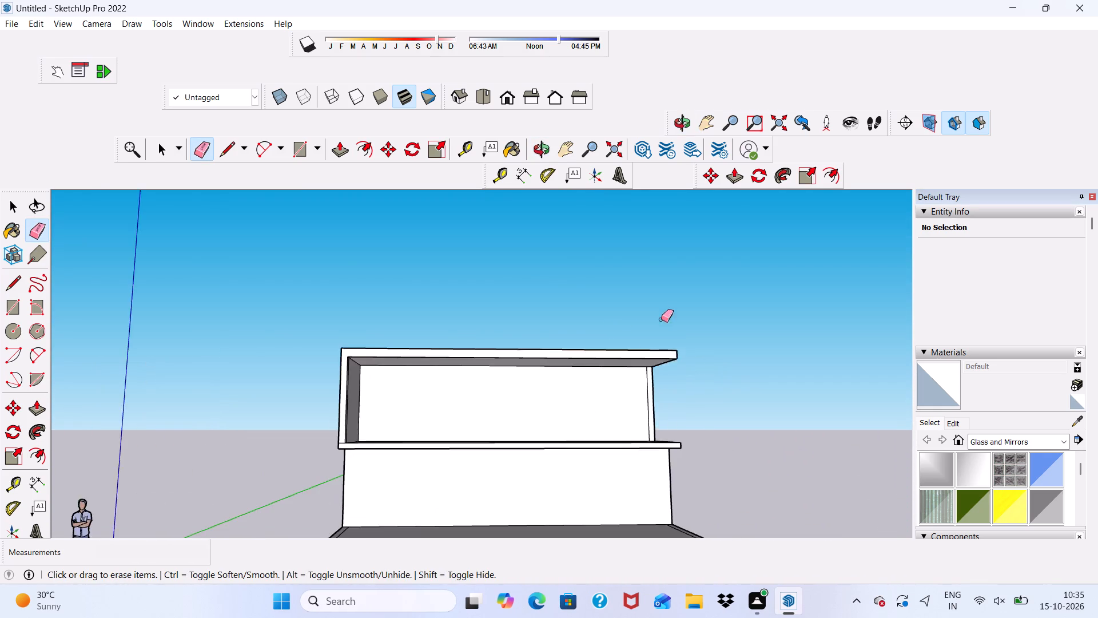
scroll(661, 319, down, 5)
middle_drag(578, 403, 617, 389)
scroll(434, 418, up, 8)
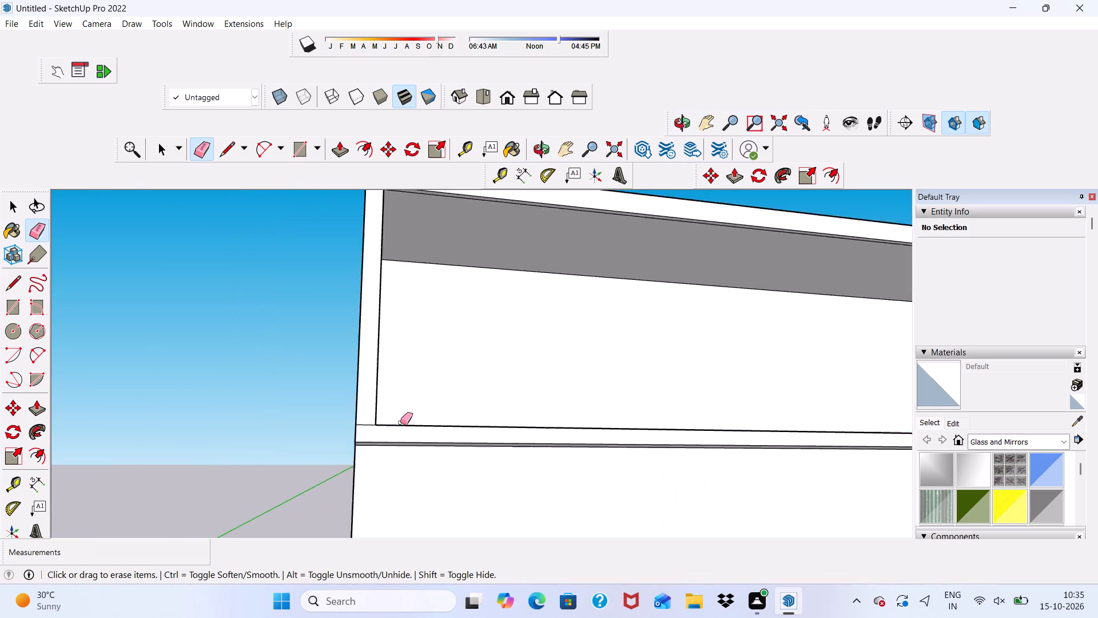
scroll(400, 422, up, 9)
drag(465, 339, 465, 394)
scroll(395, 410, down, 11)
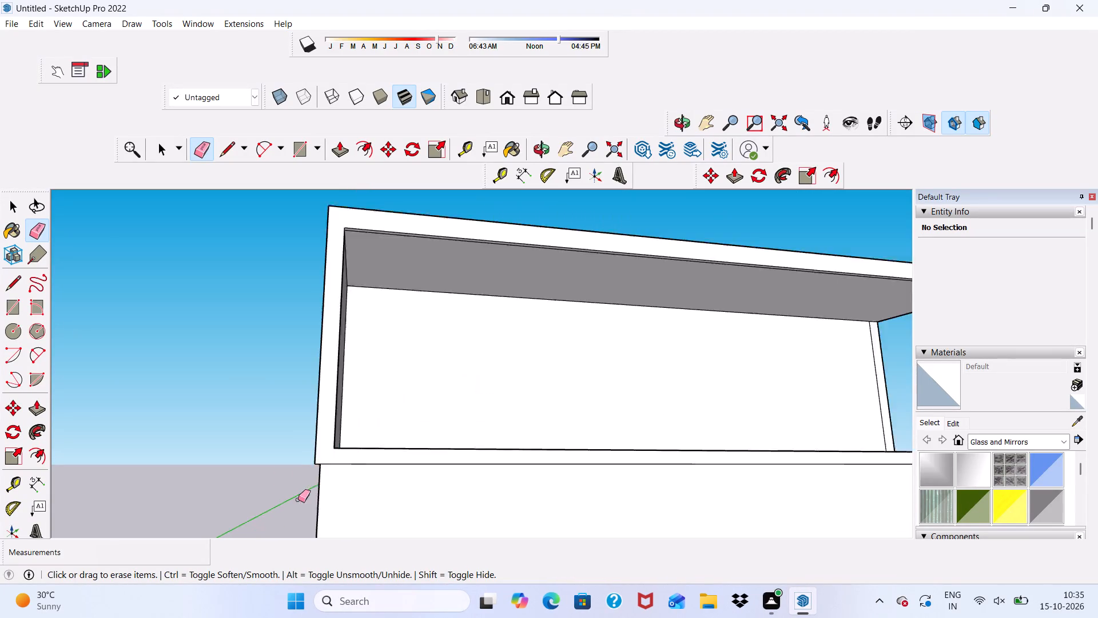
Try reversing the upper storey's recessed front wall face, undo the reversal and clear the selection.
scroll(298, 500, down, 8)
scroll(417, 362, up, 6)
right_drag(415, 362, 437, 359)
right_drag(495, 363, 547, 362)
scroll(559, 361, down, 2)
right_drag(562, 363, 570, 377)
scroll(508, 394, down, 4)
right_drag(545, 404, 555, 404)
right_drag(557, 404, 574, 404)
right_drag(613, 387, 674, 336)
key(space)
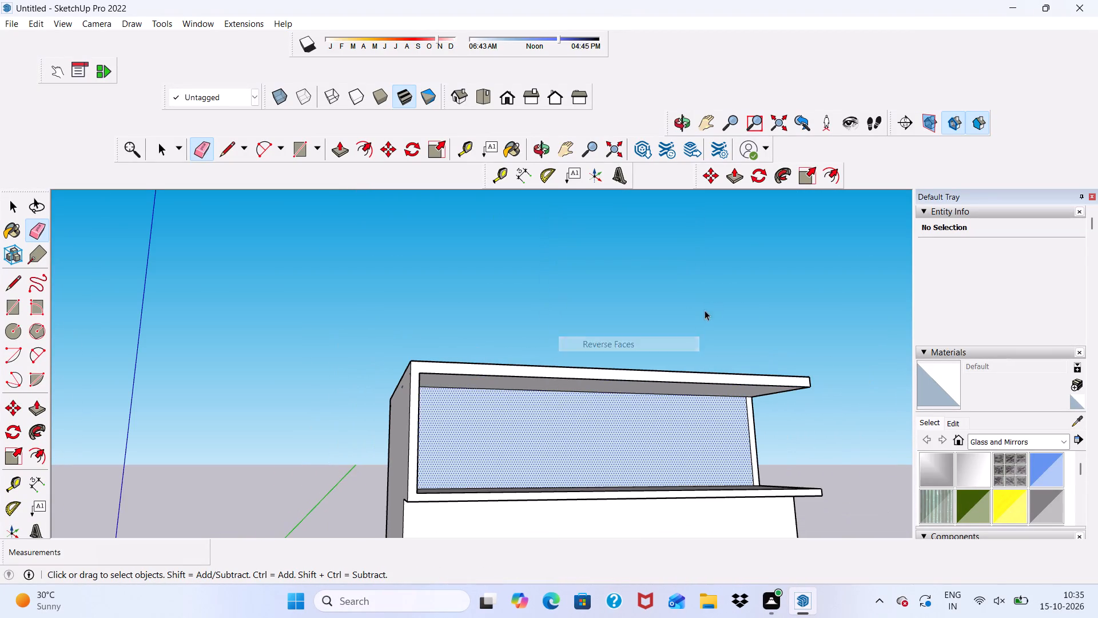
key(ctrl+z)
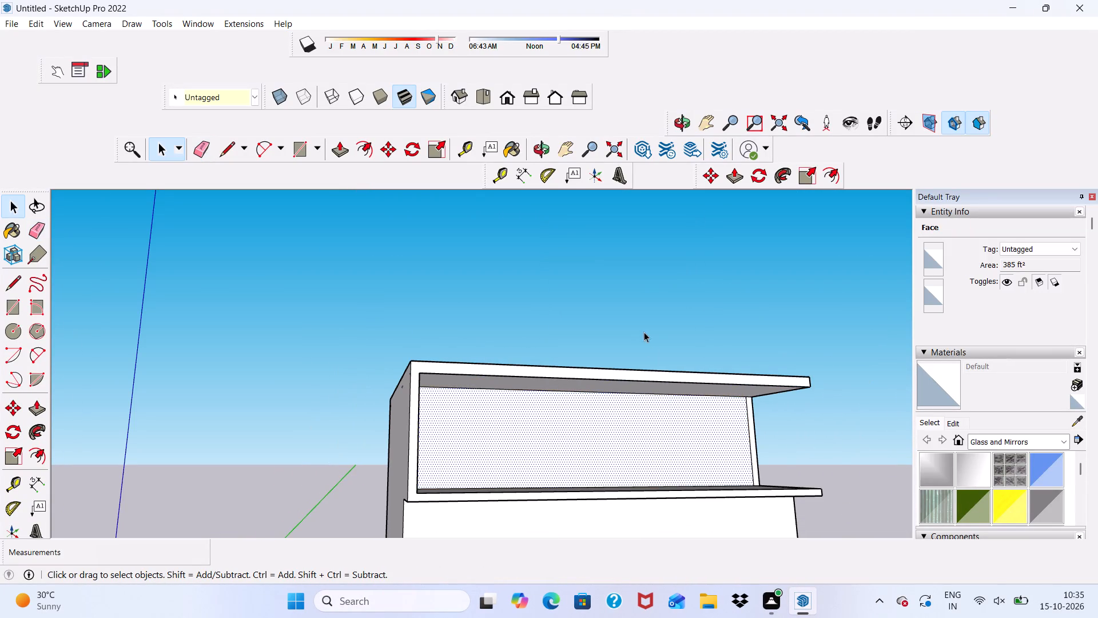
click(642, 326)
Erase the stray short edge on the side wall just below the middle of the roof edge.
scroll(602, 393, down, 2)
middle_drag(599, 405, 508, 482)
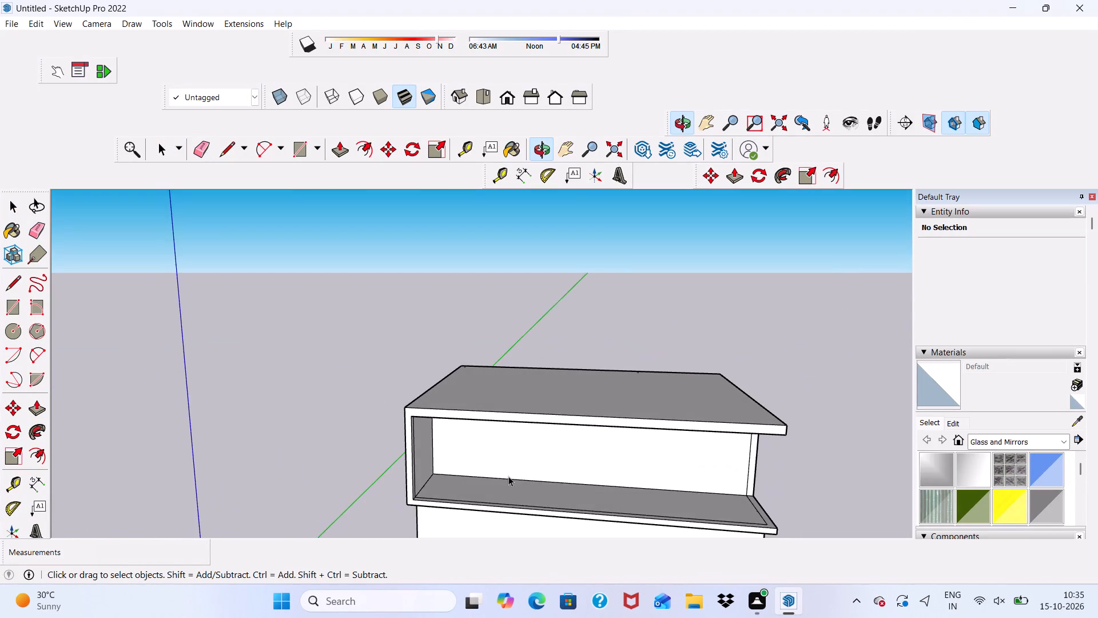
scroll(557, 445, down, 4)
middle_drag(559, 466, 621, 443)
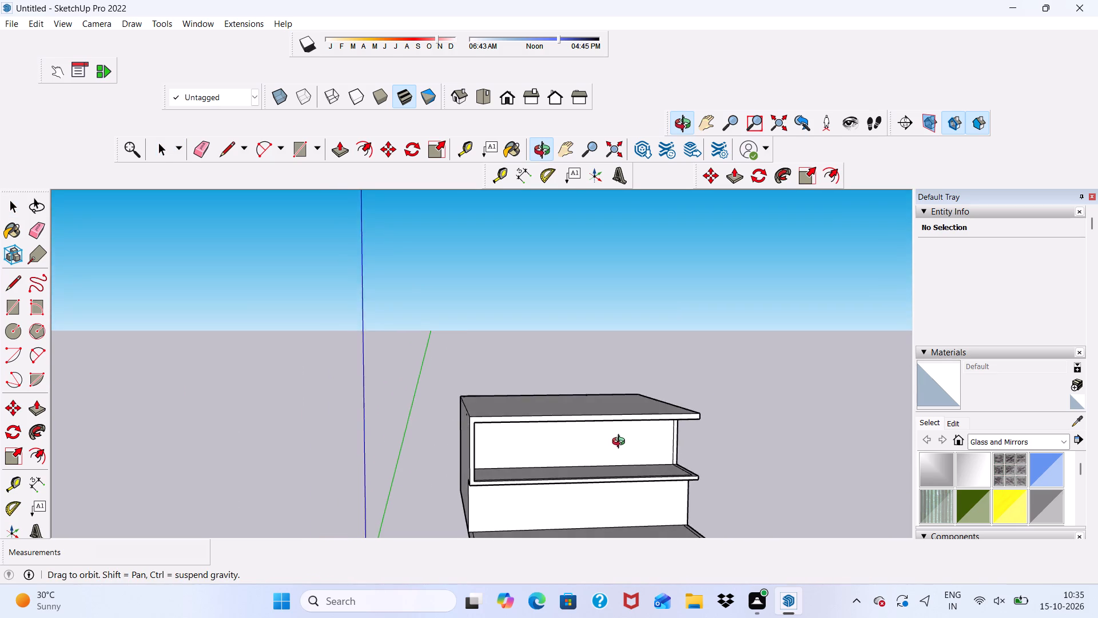
middle_drag(621, 443, 627, 472)
scroll(462, 401, up, 5)
drag(194, 145, 194, 145)
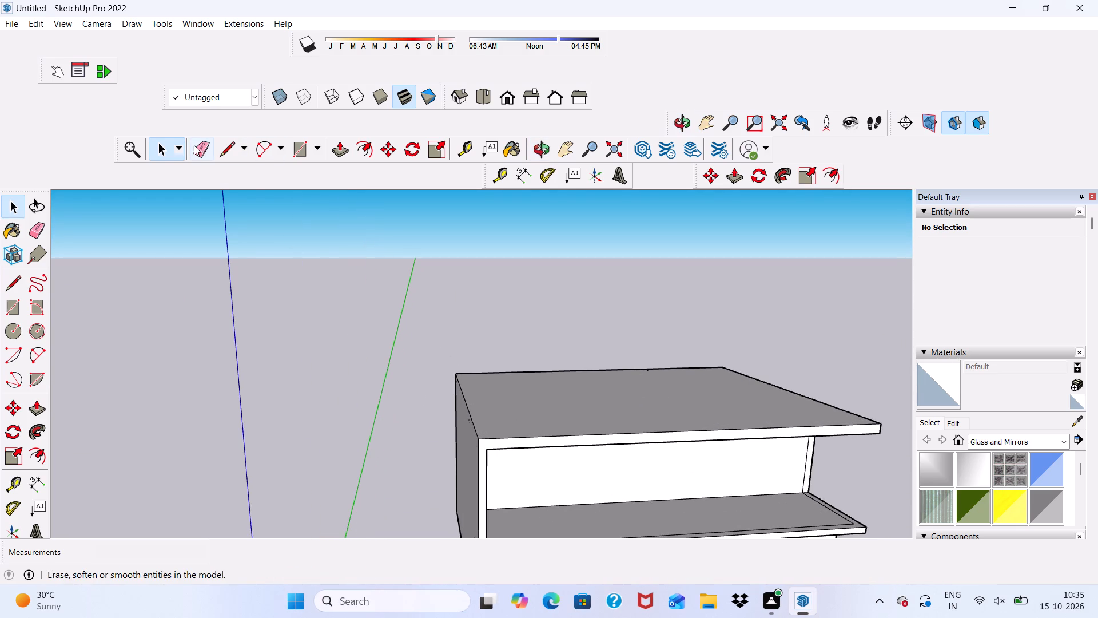
drag(194, 145, 197, 153)
scroll(355, 373, down, 2)
middle_drag(367, 405, 486, 403)
scroll(486, 409, up, 6)
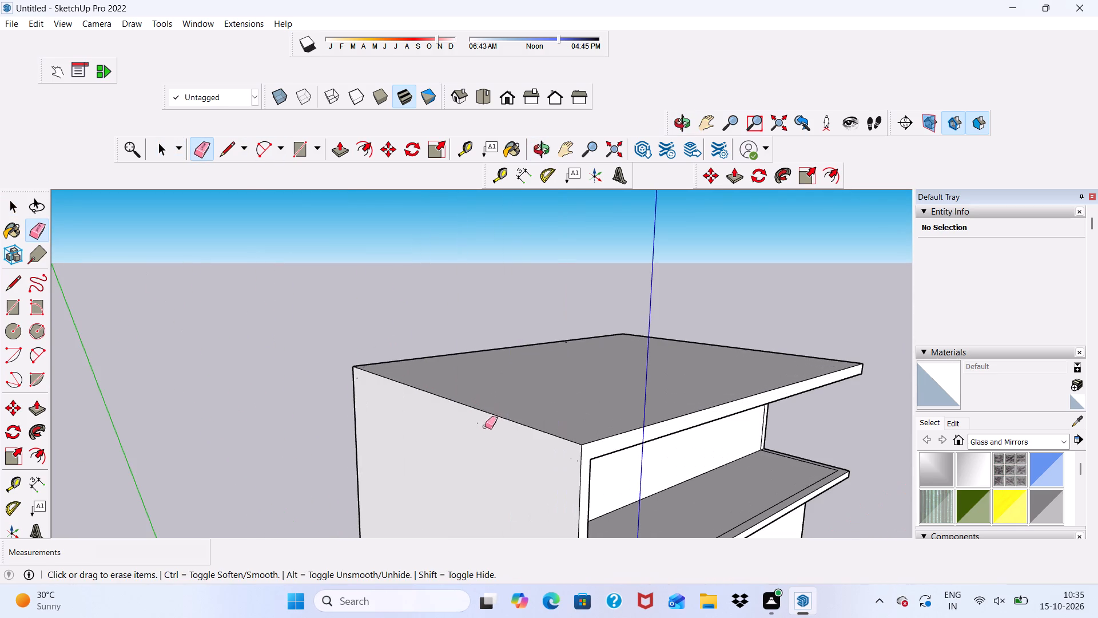
drag(488, 420, 484, 426)
drag(473, 411, 479, 425)
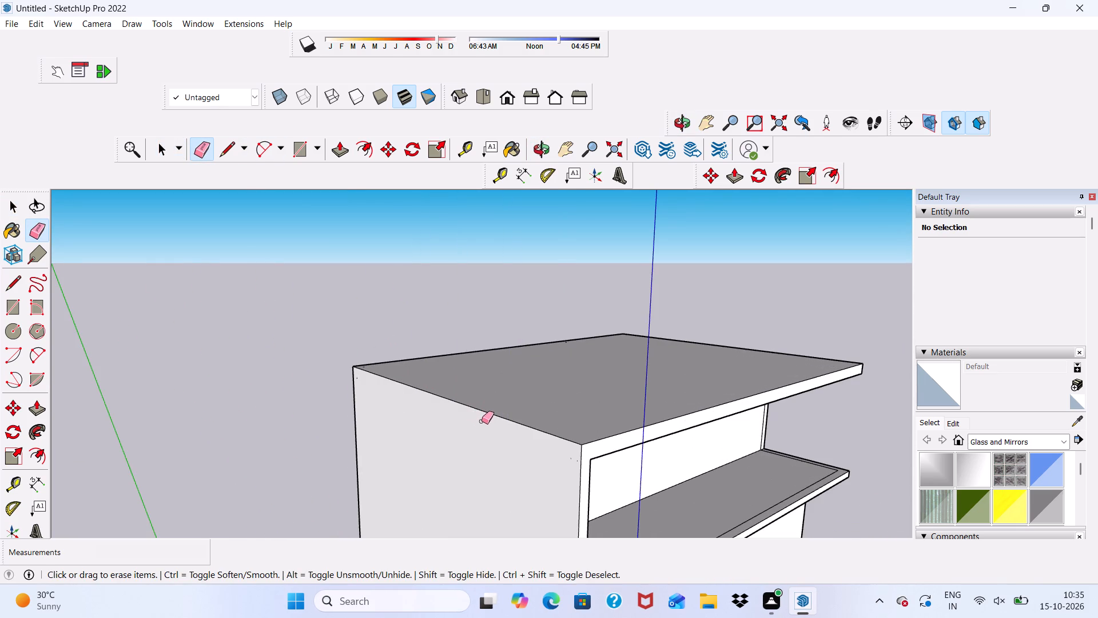
drag(401, 474, 405, 484)
drag(407, 474, 404, 478)
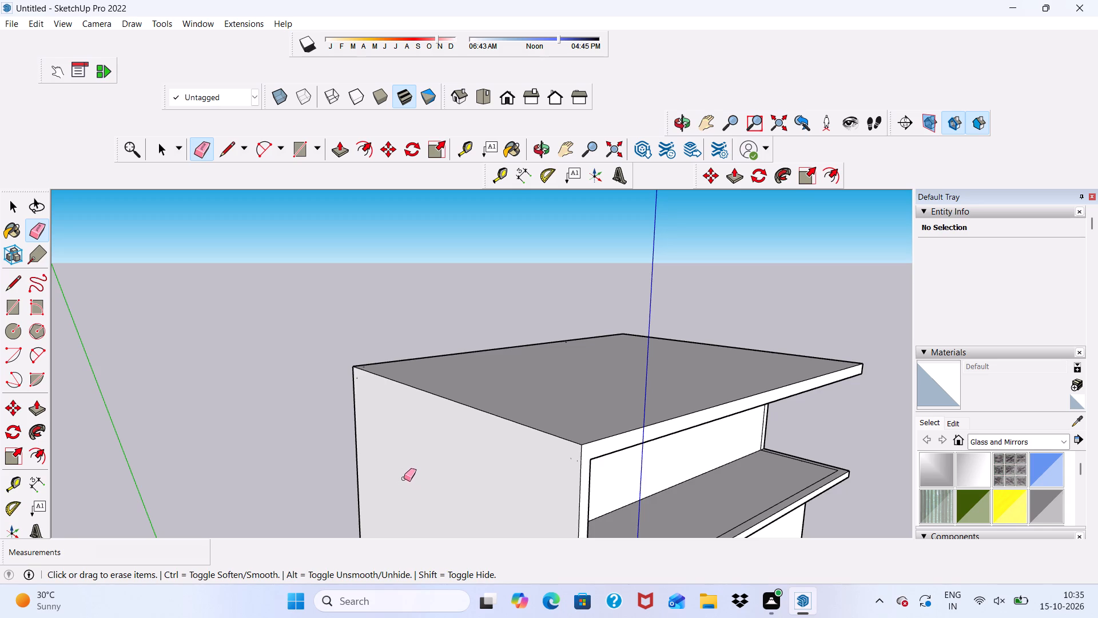
drag(404, 478, 403, 480)
Erase the stray short edge on the roof top near the back corner above the side wall.
scroll(370, 385, up, 12)
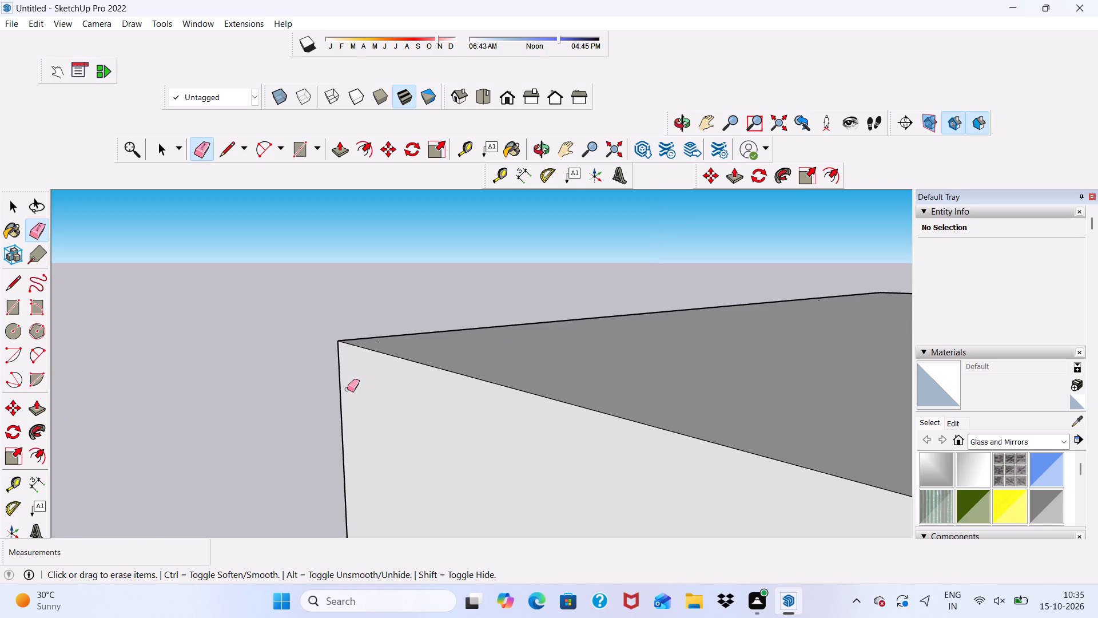
click(349, 382)
scroll(364, 336, up, 8)
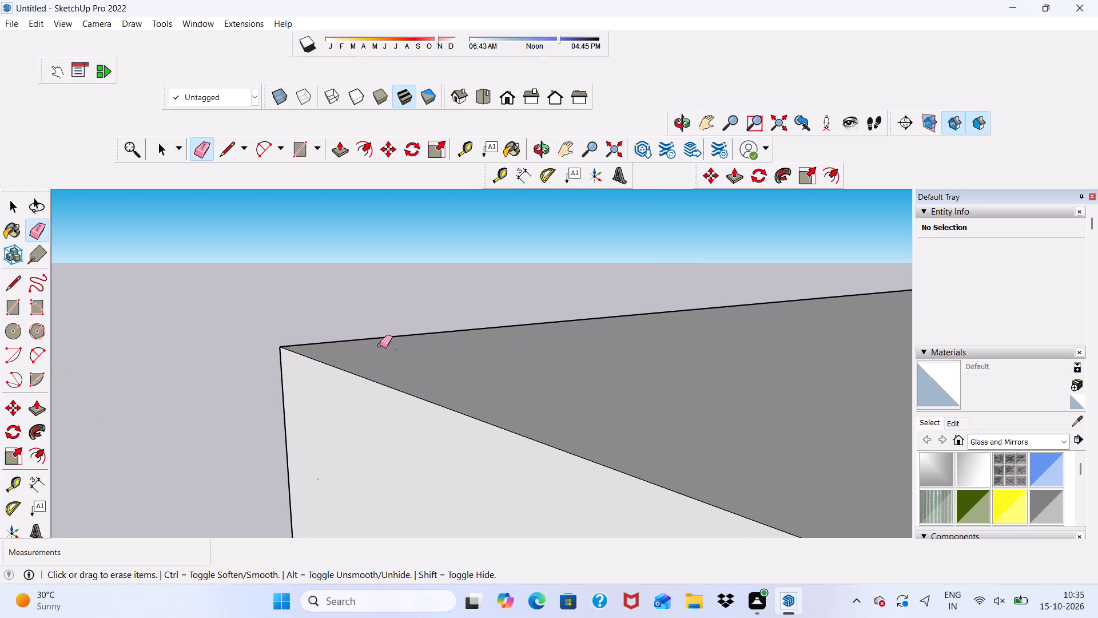
click(392, 351)
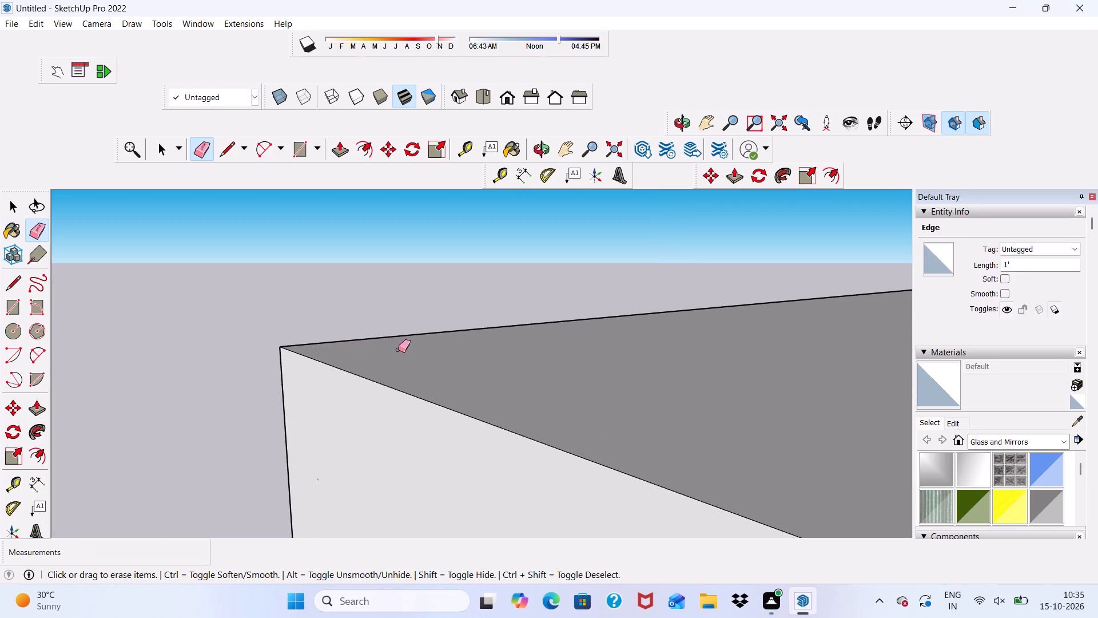
click(398, 348)
scroll(383, 346, up, 2)
drag(269, 379, 307, 449)
scroll(303, 430, down, 20)
scroll(303, 430, down, 14)
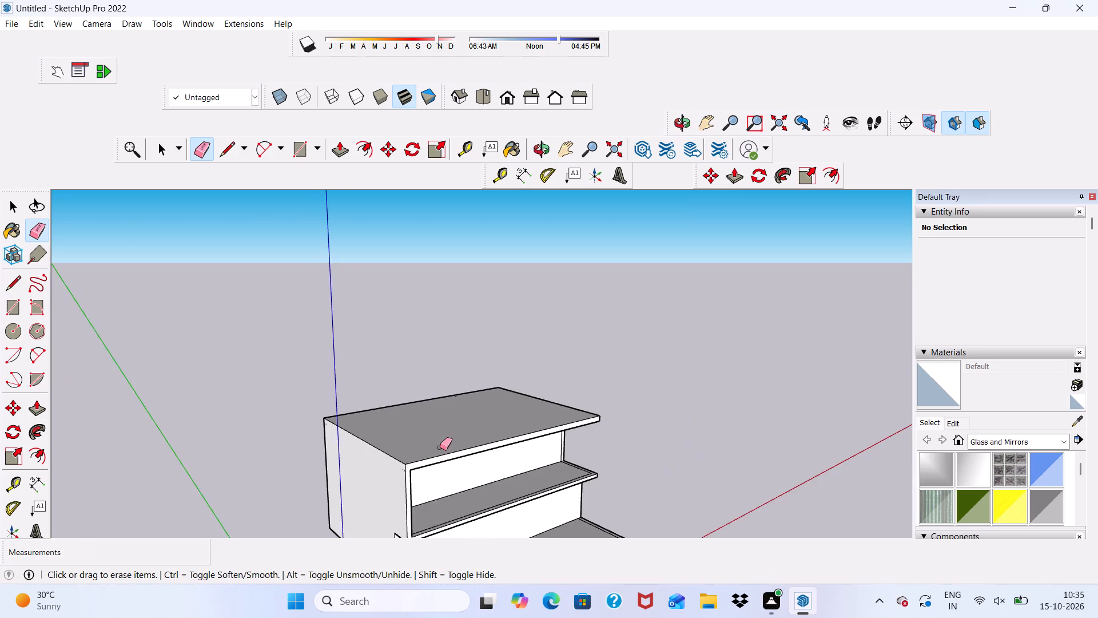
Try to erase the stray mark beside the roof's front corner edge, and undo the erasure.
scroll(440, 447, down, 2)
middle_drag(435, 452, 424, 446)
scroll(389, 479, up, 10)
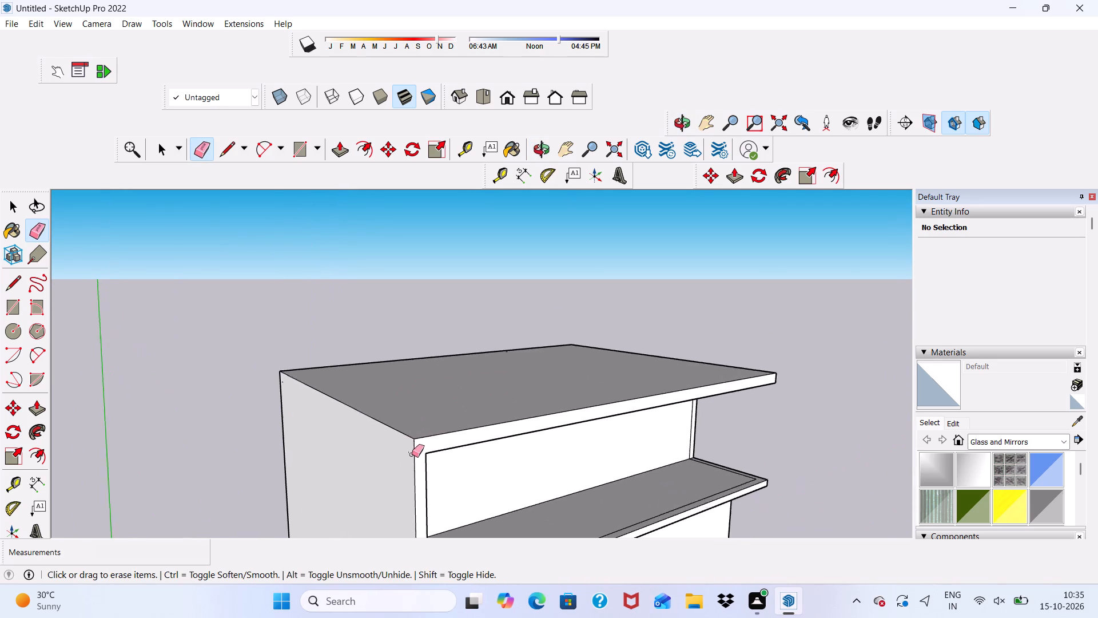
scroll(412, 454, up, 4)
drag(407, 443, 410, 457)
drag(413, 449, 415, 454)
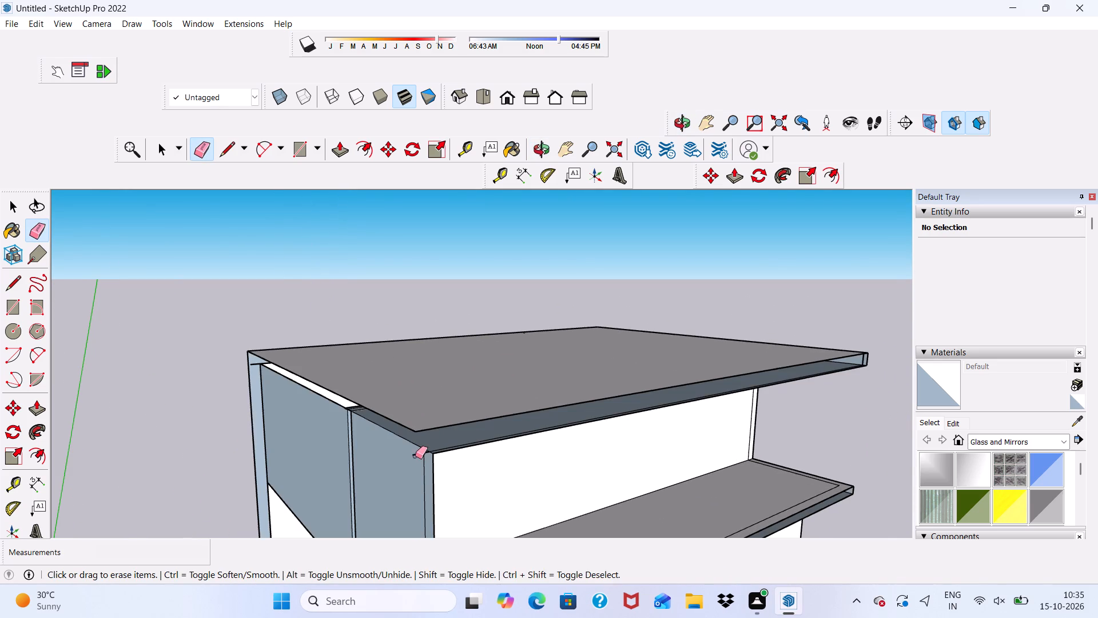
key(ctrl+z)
Erase the stray mark on the side wall just beside the vertical front corner edge.
scroll(368, 469, up, 5)
scroll(427, 447, up, 3)
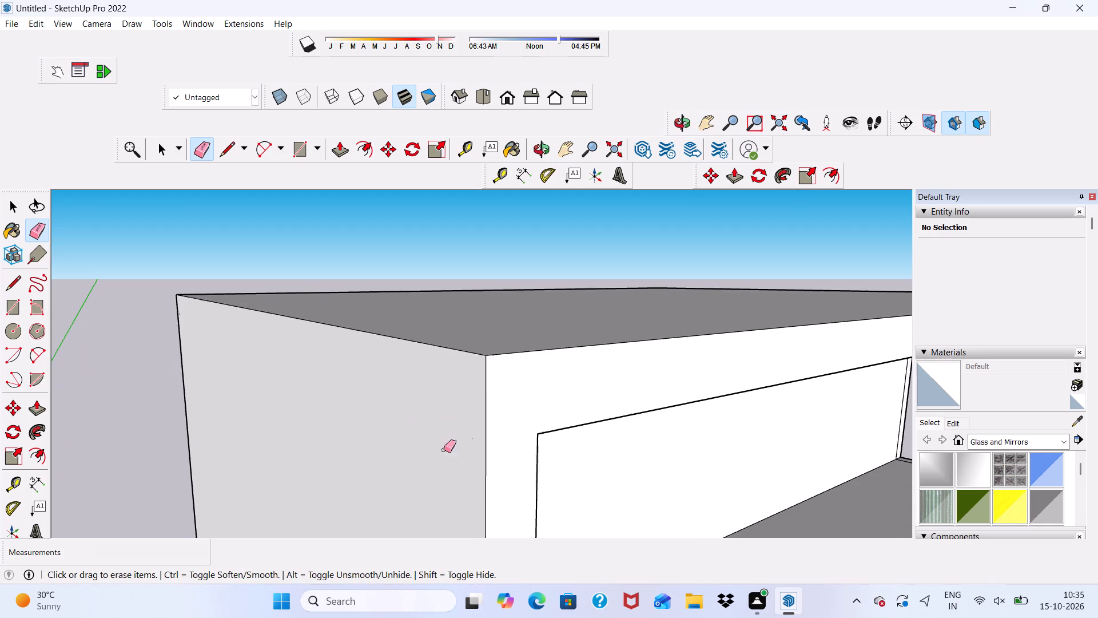
scroll(444, 450, up, 3)
click(475, 435)
drag(472, 436, 477, 452)
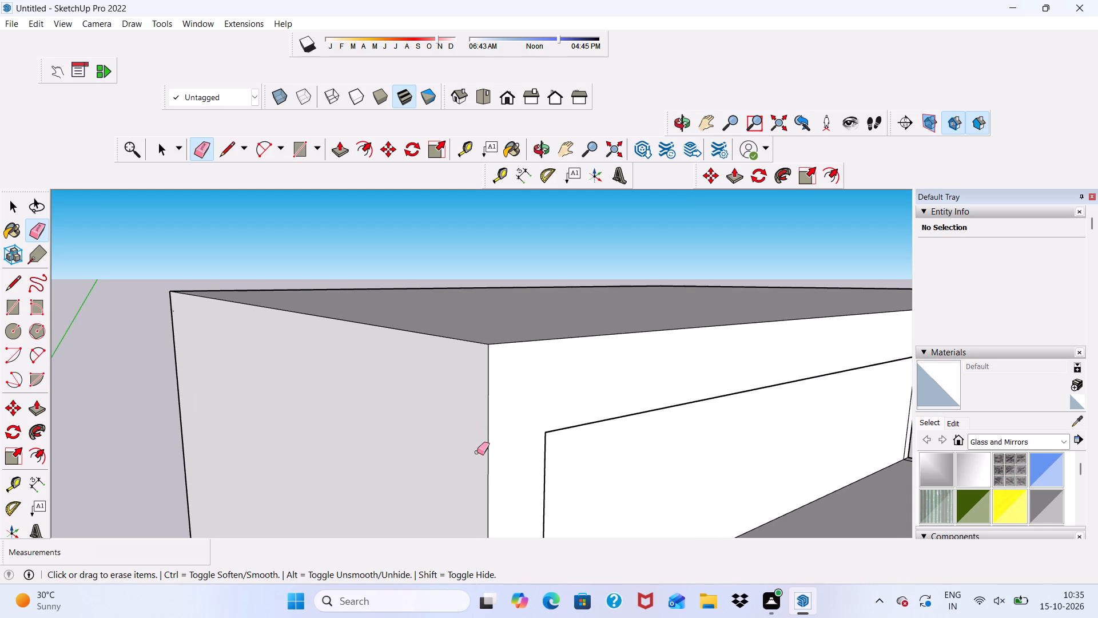
drag(472, 435, 439, 471)
click(437, 452)
drag(443, 442, 444, 451)
drag(445, 449, 448, 454)
drag(449, 447, 447, 459)
drag(446, 455, 451, 472)
click(402, 477)
click(396, 481)
Erase the thin seam below the roof edge on the opposite side wall and the stray mark where it meets the overhang.
scroll(331, 411, down, 14)
middle_drag(492, 497, 382, 447)
scroll(397, 442, up, 1)
scroll(482, 410, down, 3)
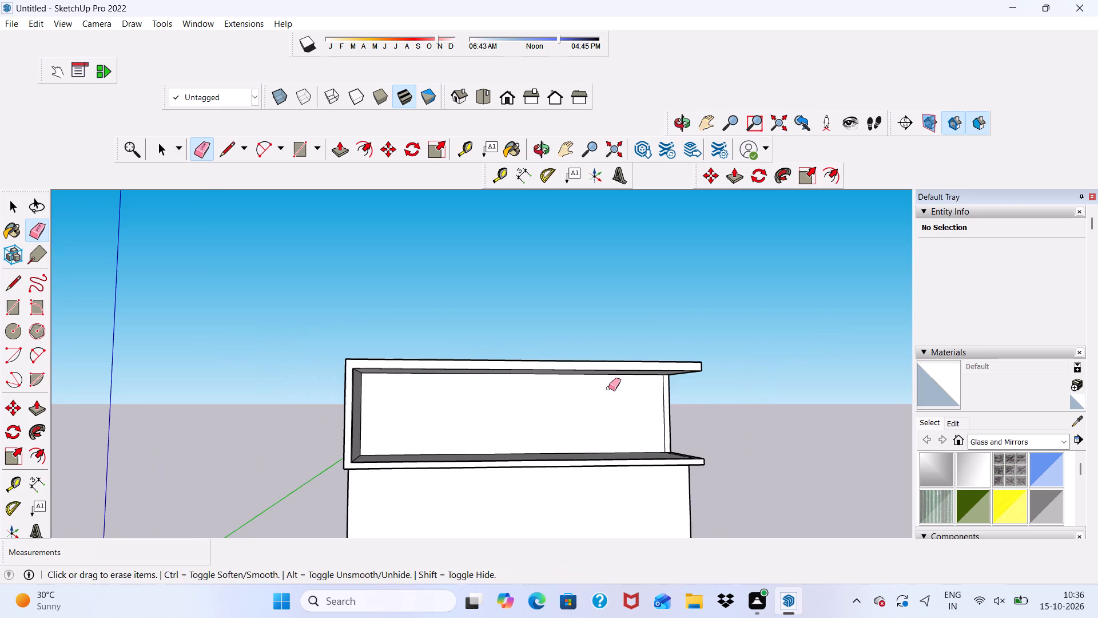
scroll(608, 388, down, 4)
middle_drag(458, 403, 335, 447)
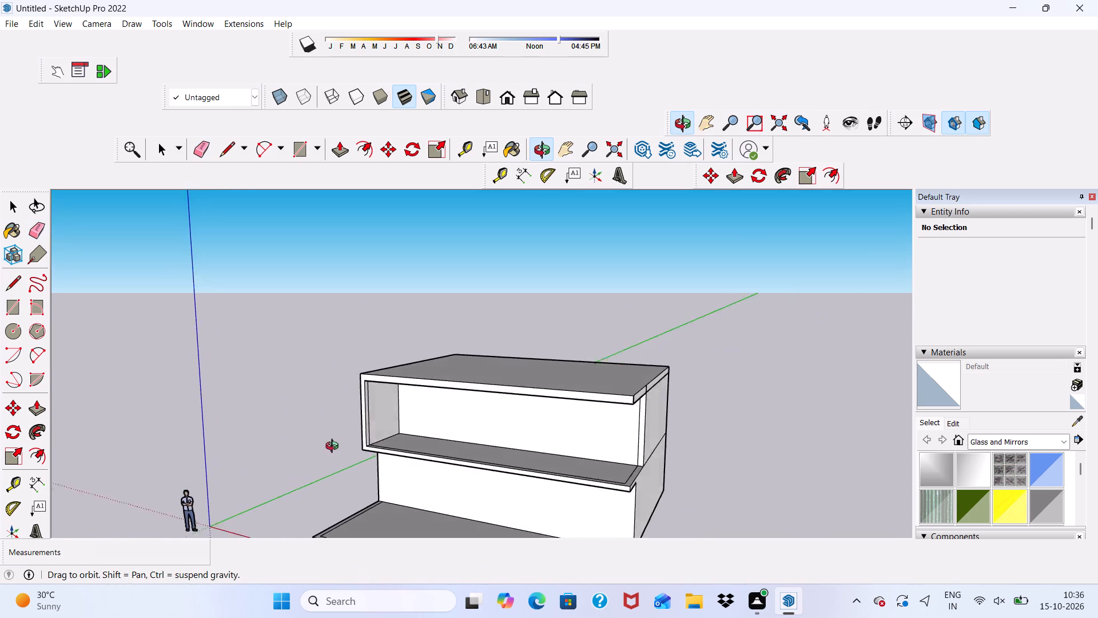
middle_drag(335, 447, 355, 455)
scroll(681, 451, up, 5)
scroll(647, 377, down, 1)
middle_drag(647, 377, 515, 398)
scroll(503, 400, up, 6)
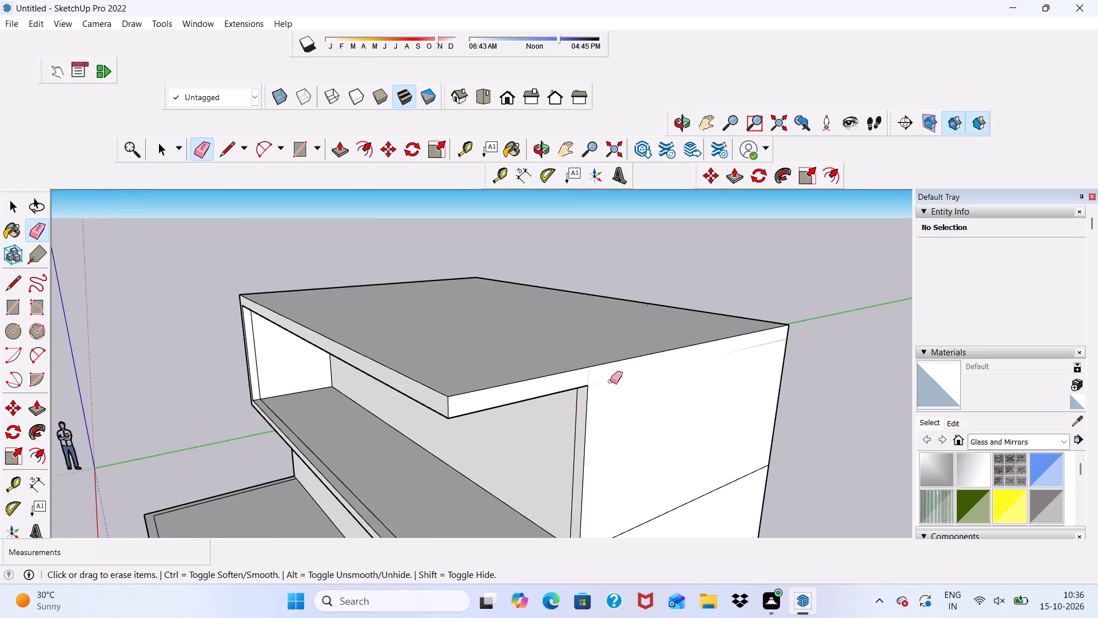
scroll(610, 381, up, 3)
scroll(606, 382, down, 14)
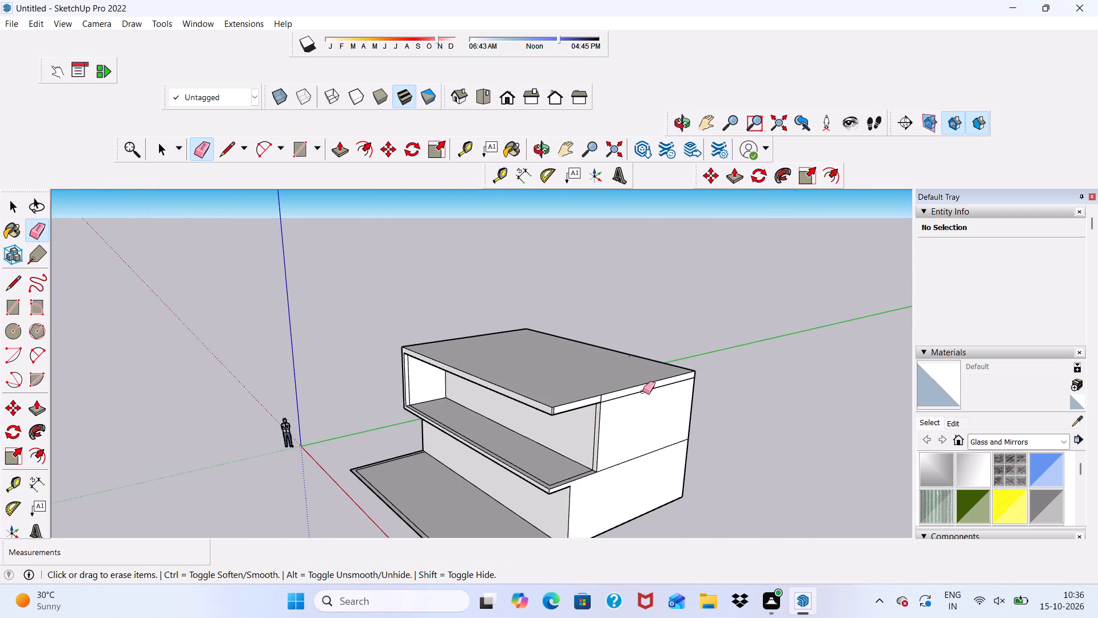
click(642, 391)
scroll(599, 397, up, 9)
scroll(600, 402, down, 5)
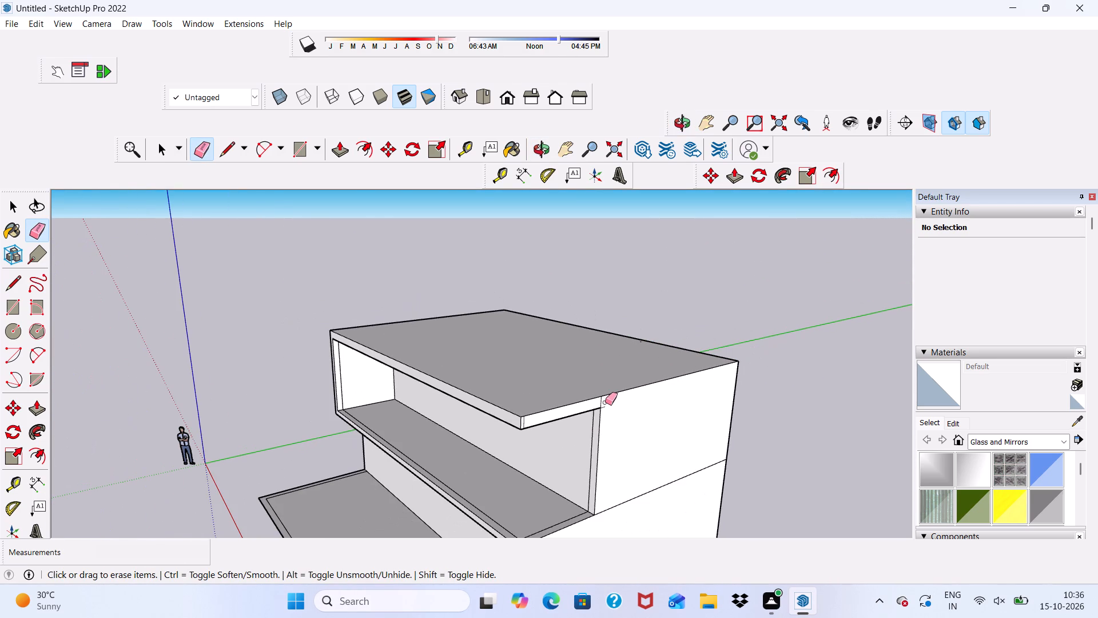
click(599, 400)
drag(604, 403, 604, 404)
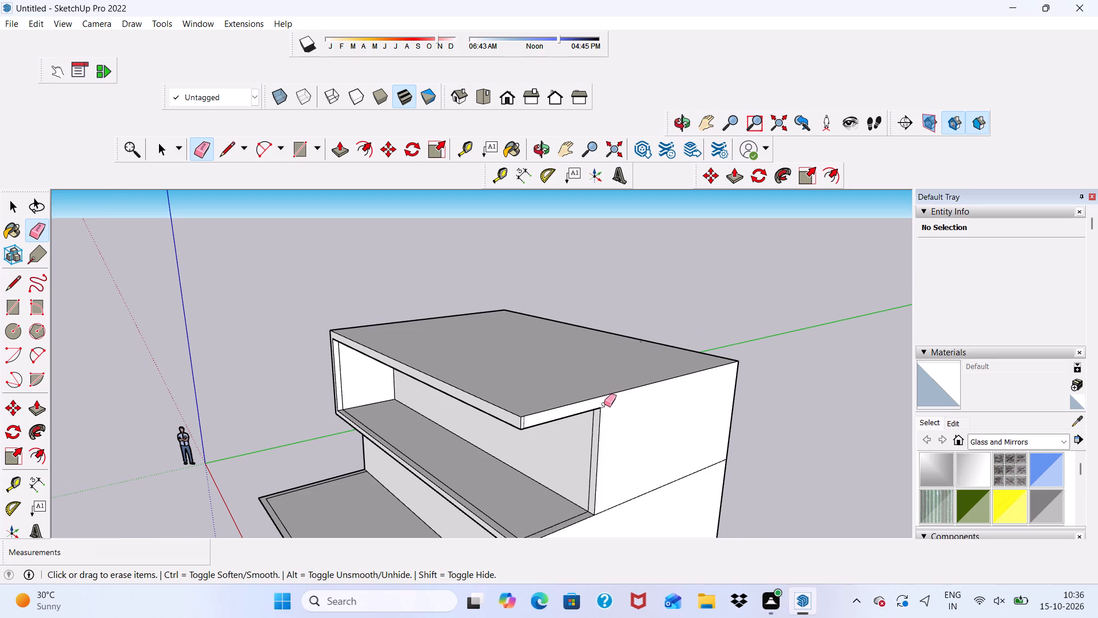
drag(604, 404, 605, 410)
Offset the outline of the roof slab's top face 9" inward.
scroll(592, 411, down, 6)
middle_drag(555, 429, 785, 392)
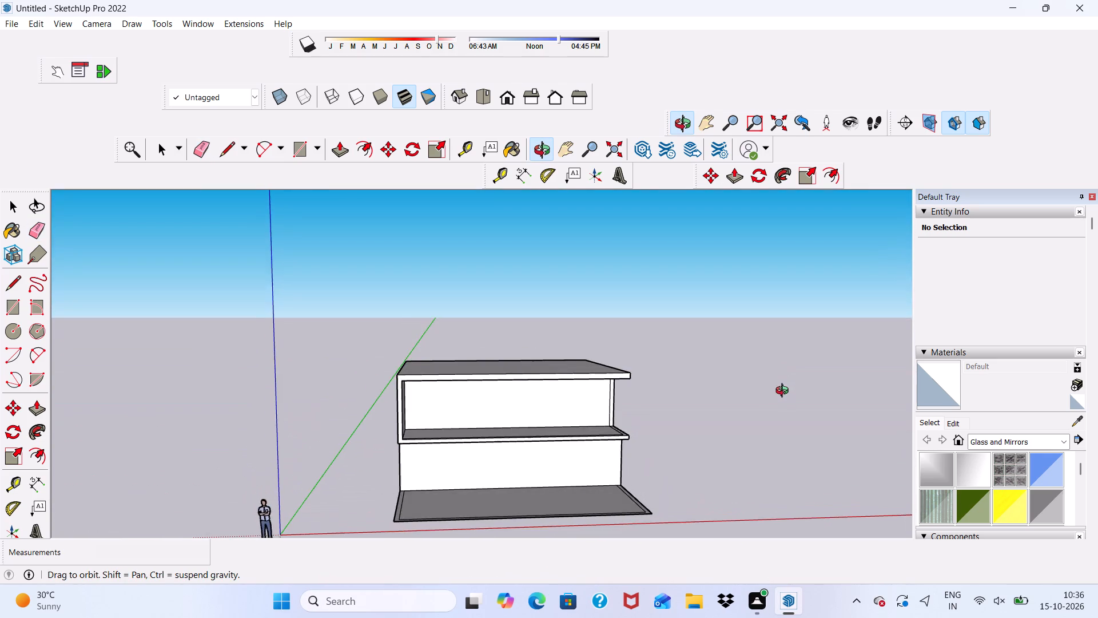
middle_drag(785, 392, 784, 392)
key(space)
scroll(686, 398, up, 4)
scroll(546, 328, down, 3)
middle_drag(492, 384, 416, 527)
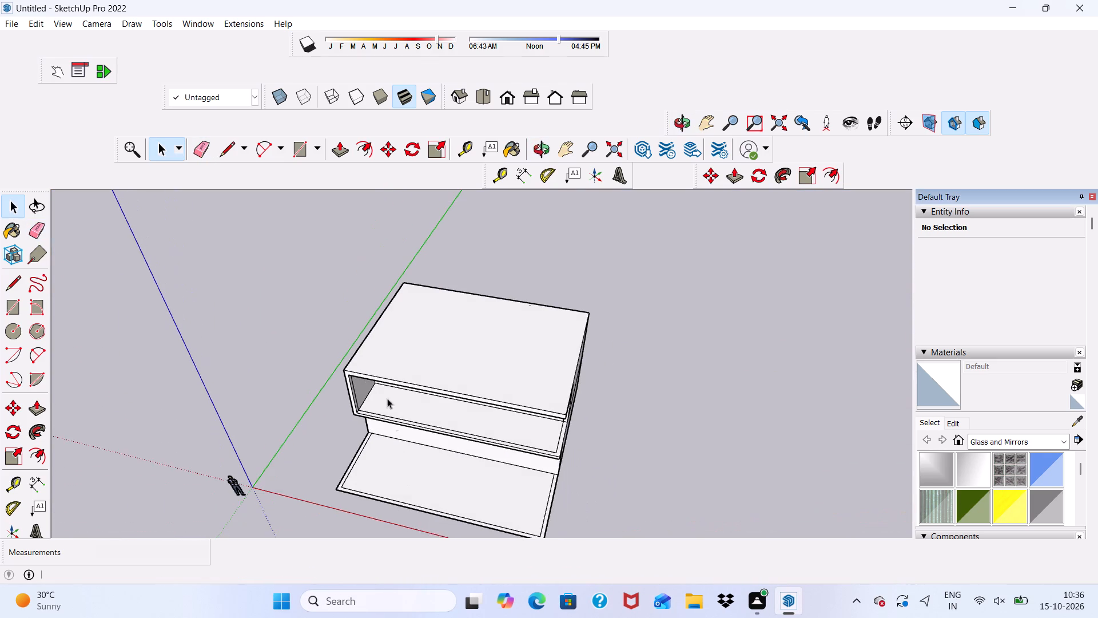
scroll(363, 354, up, 2)
scroll(363, 354, down, 3)
scroll(353, 301, down, 2)
scroll(352, 295, up, 1)
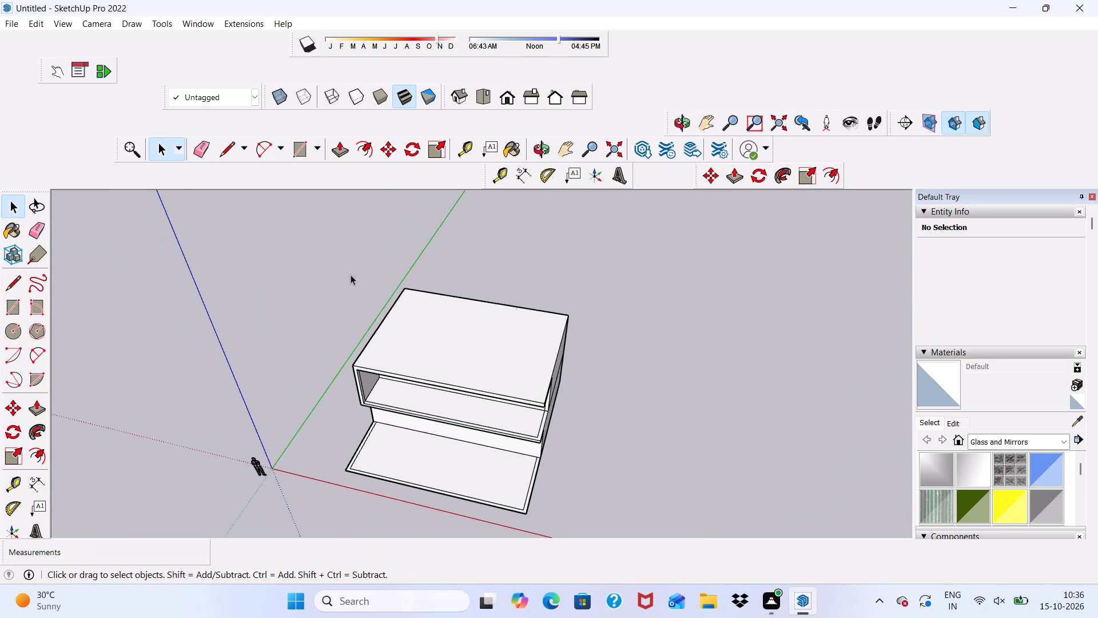
scroll(349, 255, up, 1)
scroll(0, 80, up, 1)
scroll(0, 51, down, 1)
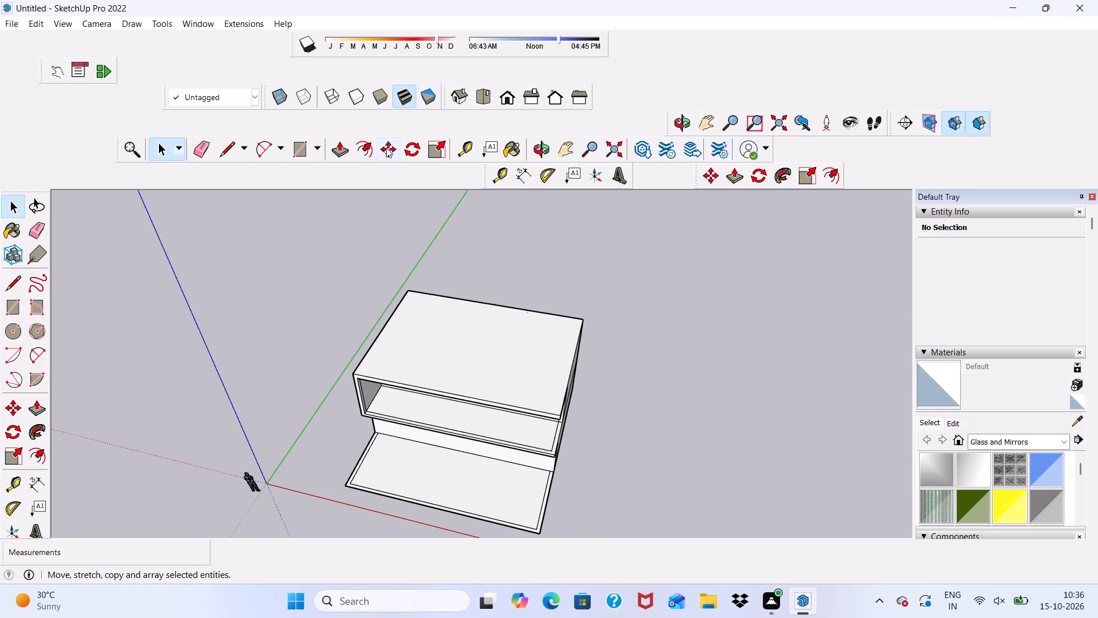
click(369, 147)
click(395, 327)
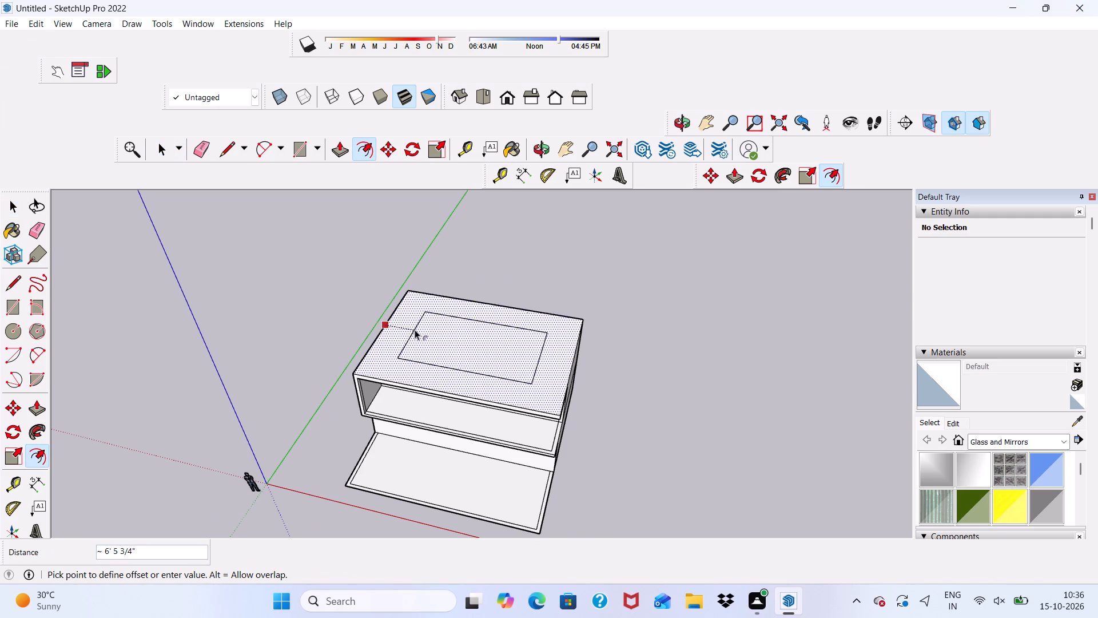
key(9)
key(shift+quotedbl)
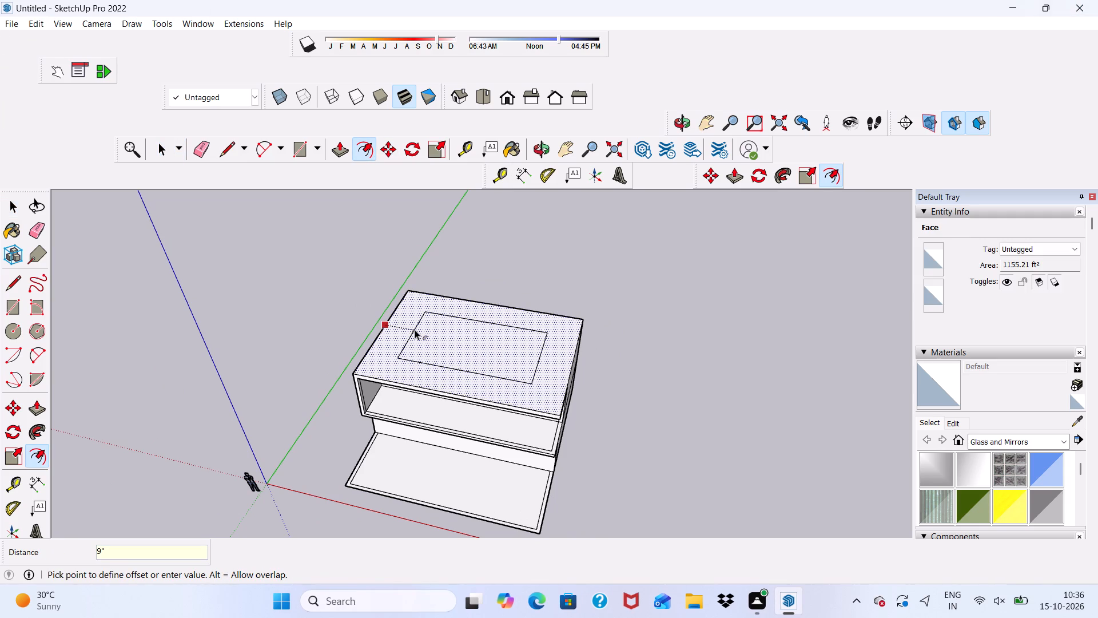
key(Return)
scroll(318, 161, up, 1)
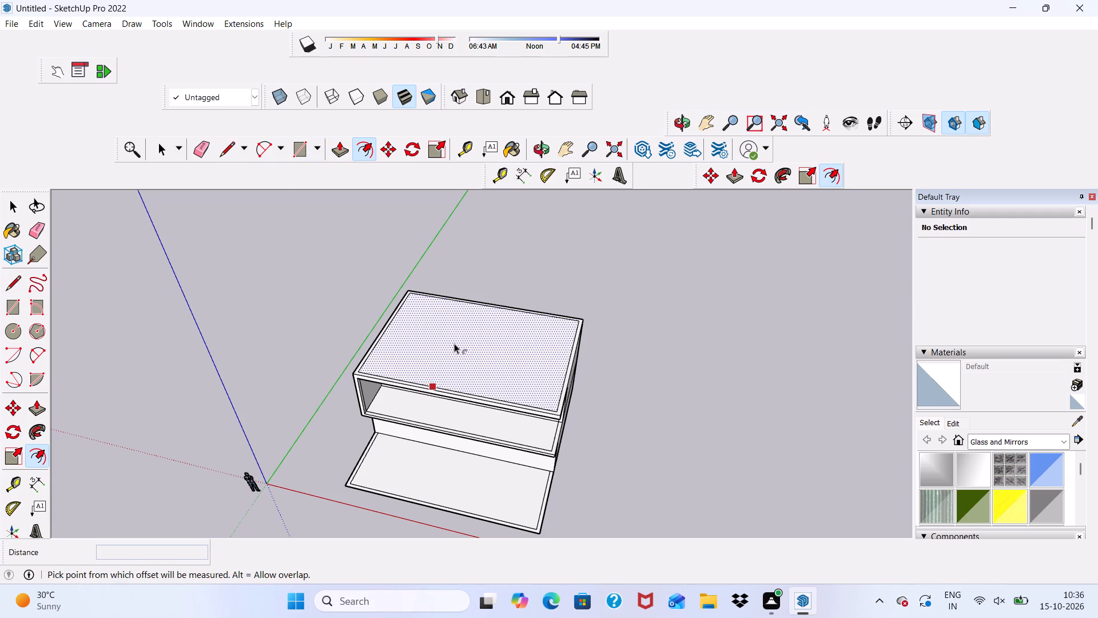
key(space)
Dimension the depth of the upper balcony floor along its side wall, from the inner border line to the back wall.
scroll(462, 350, up, 4)
middle_drag(432, 475, 368, 407)
key(space)
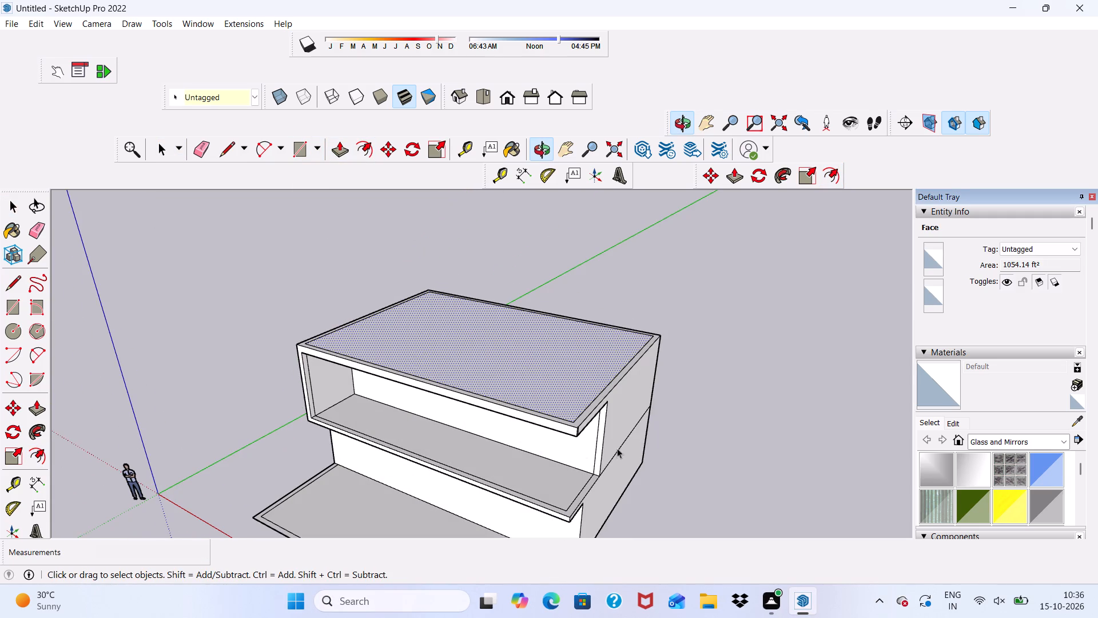
click(517, 172)
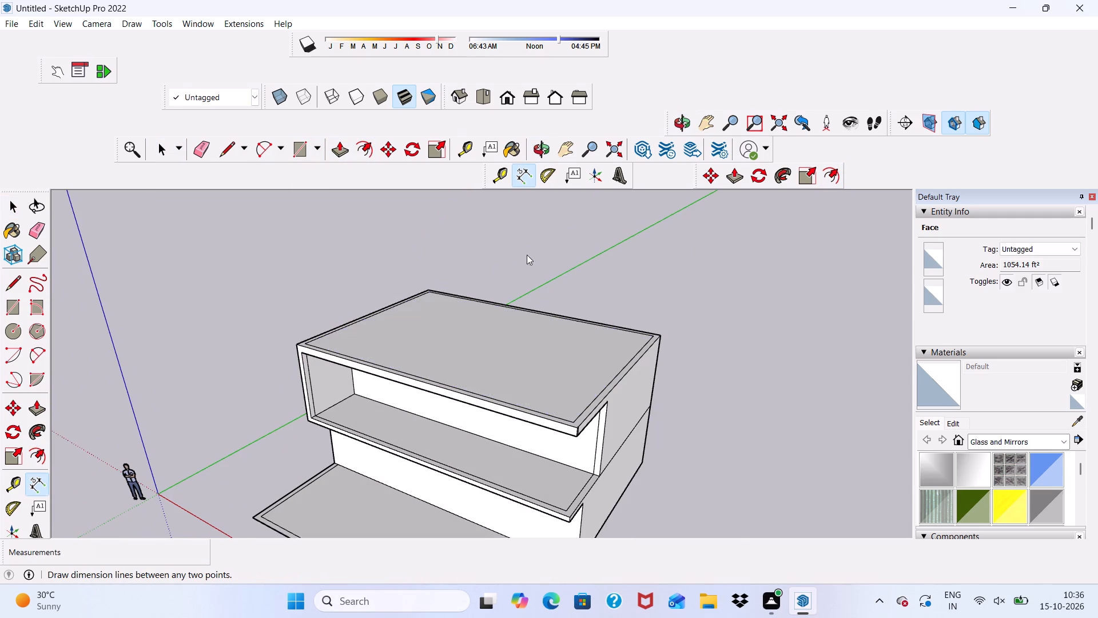
scroll(423, 435, up, 10)
scroll(184, 379, up, 2)
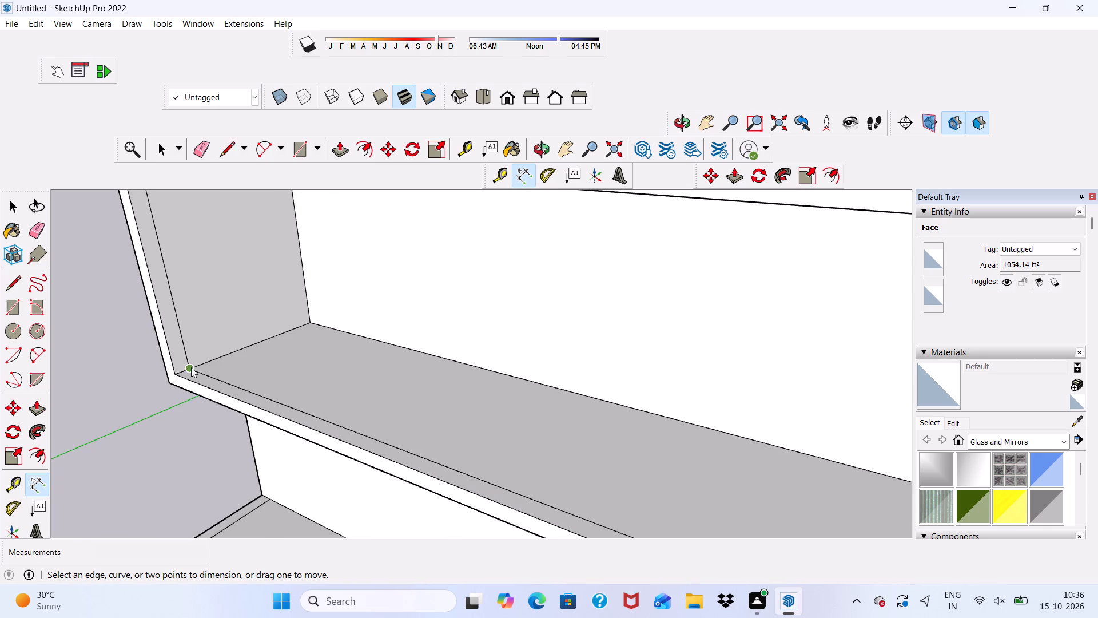
click(188, 366)
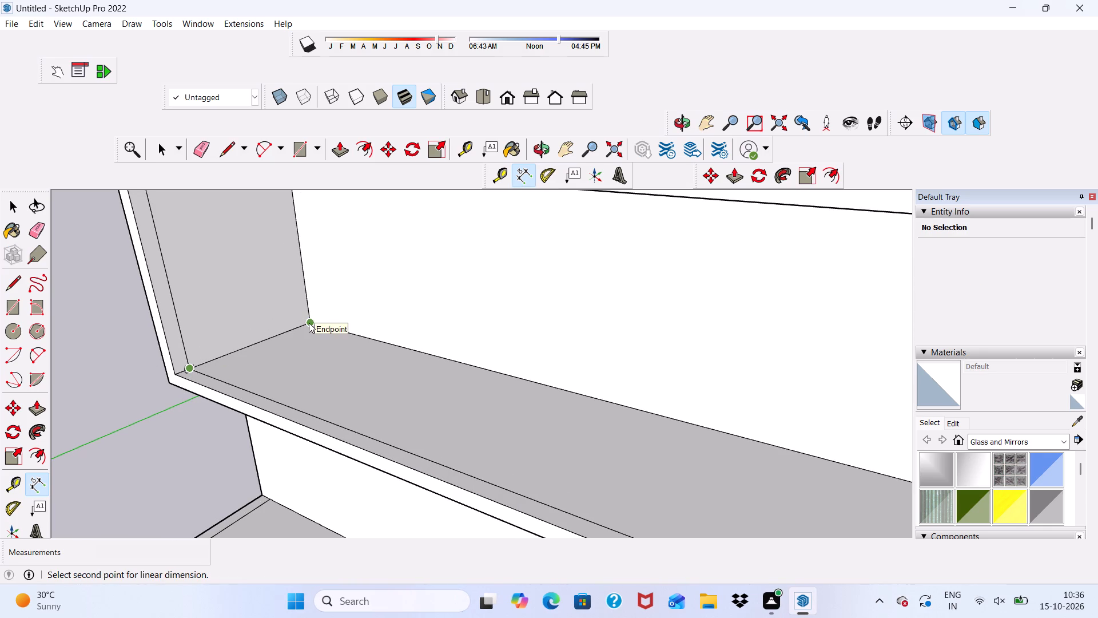
click(309, 323)
click(335, 332)
scroll(286, 346, down, 12)
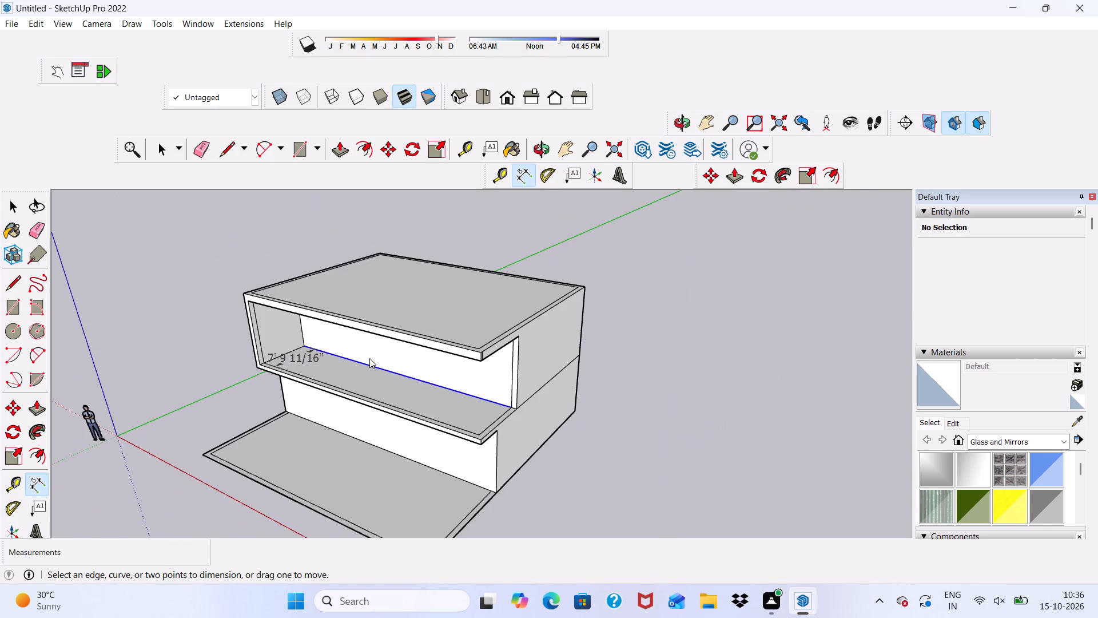
key(space)
scroll(296, 280, up, 4)
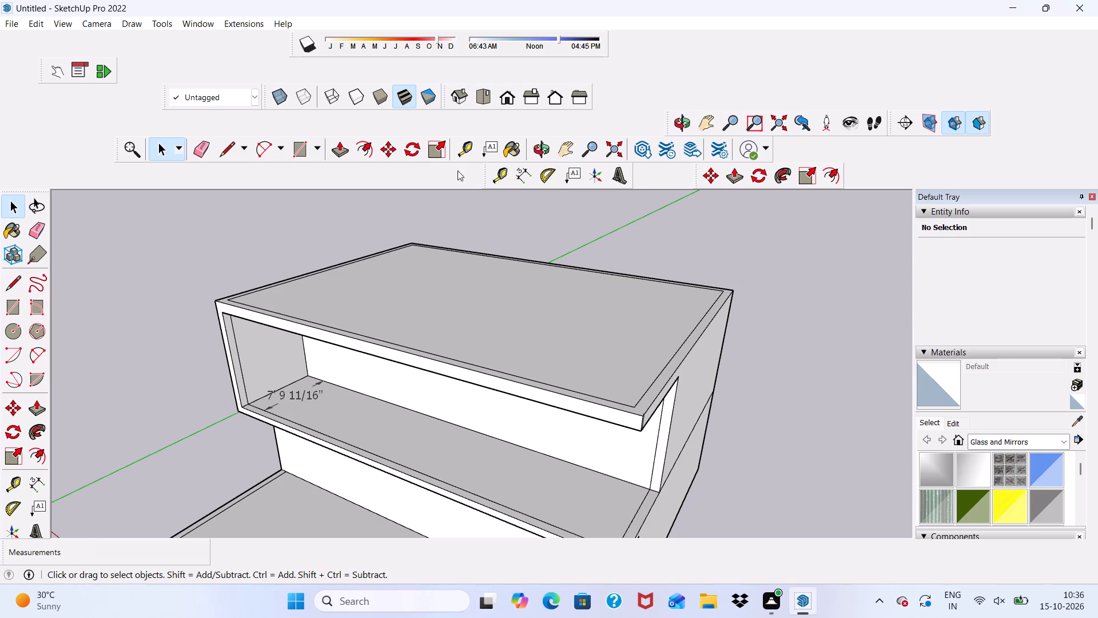
Place a guide line across the roof 7' 9 11/16" behind the inner border line along the front edge.
click(467, 142)
click(466, 362)
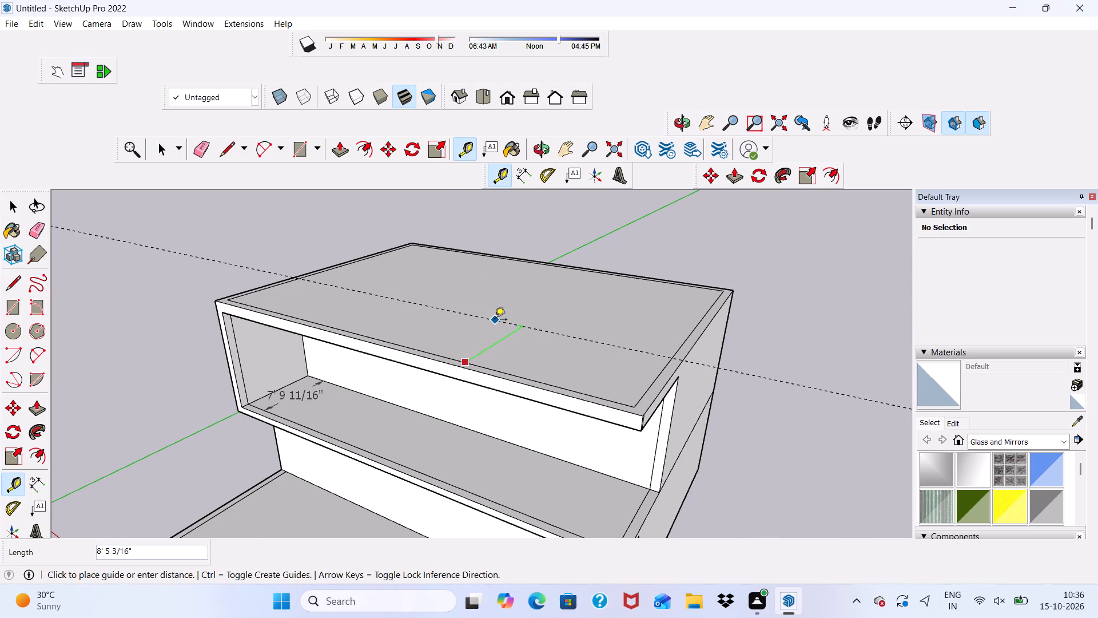
text(7')
key(9)
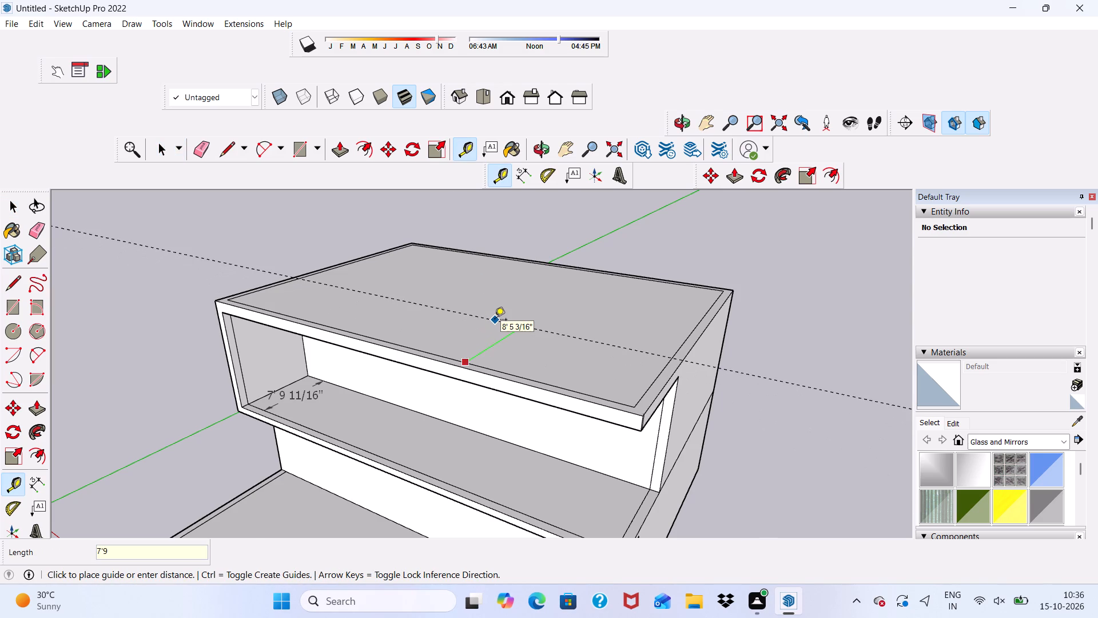
key(space)
text(11)
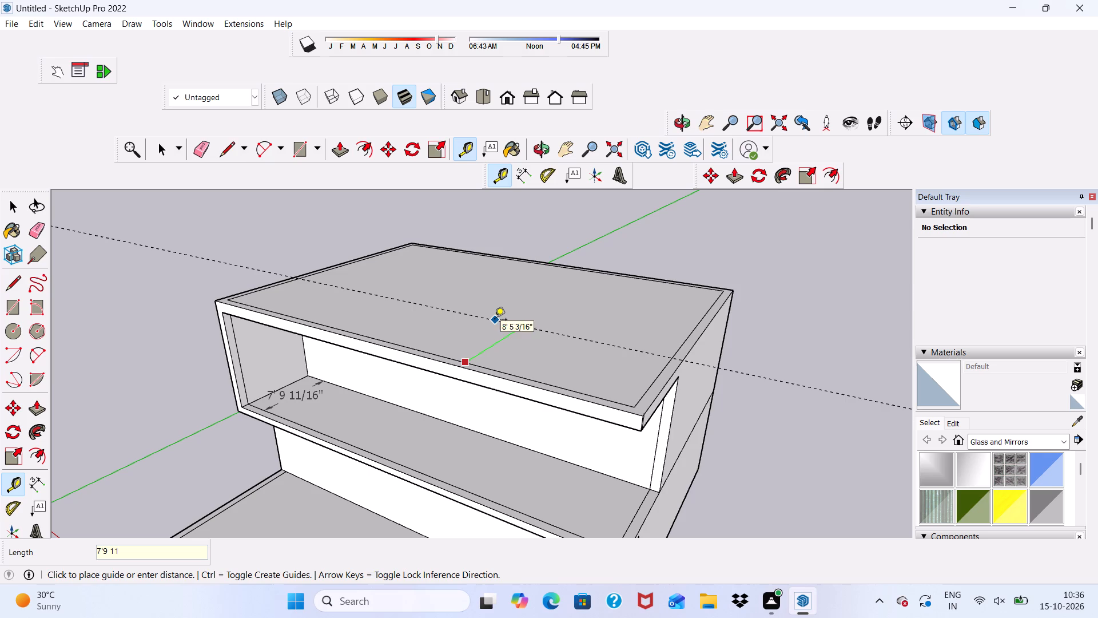
text(/16)
key(shift+quotedbl)
key(Return)
scroll(416, 295, down, 2)
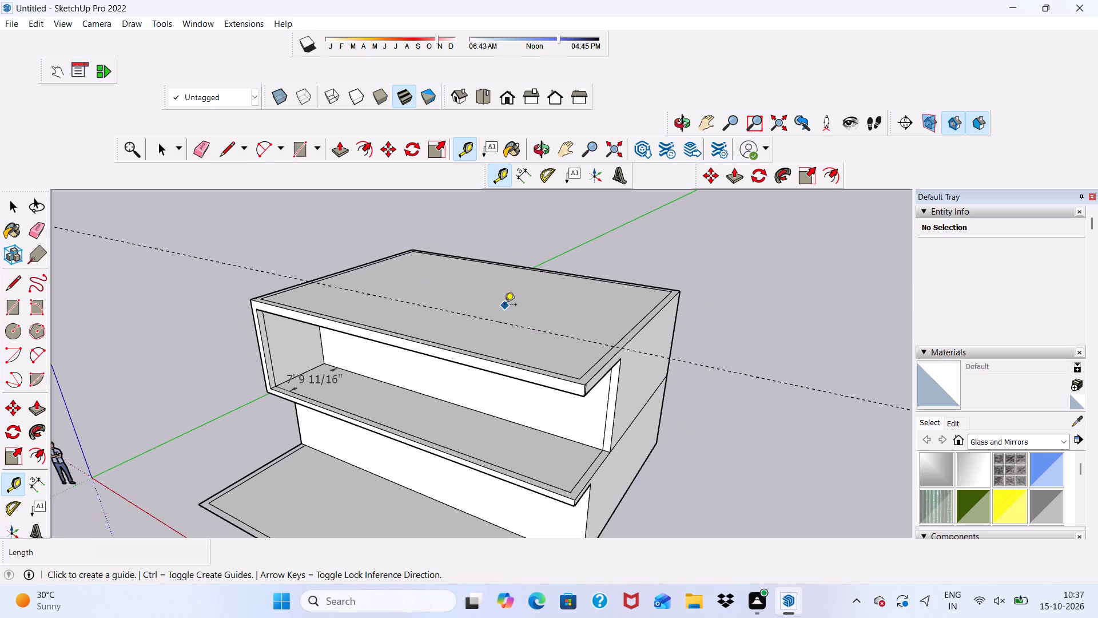
scroll(385, 275, down, 3)
middle_drag(371, 265, 372, 323)
Place a second parallel guide line on the roof 6" behind the first guide.
scroll(395, 285, up, 6)
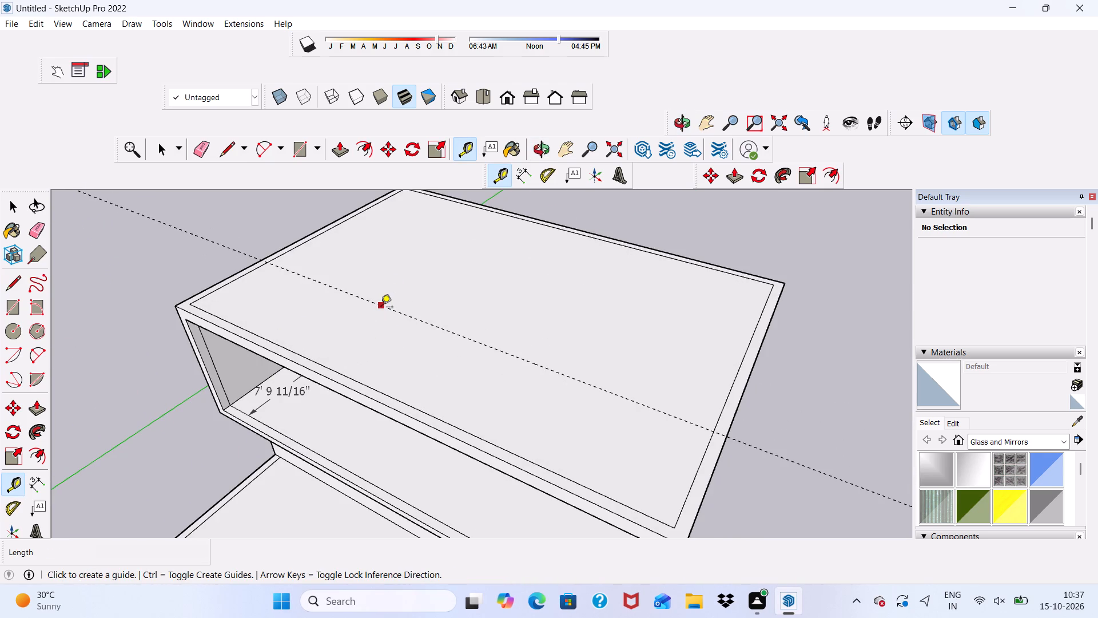
click(381, 308)
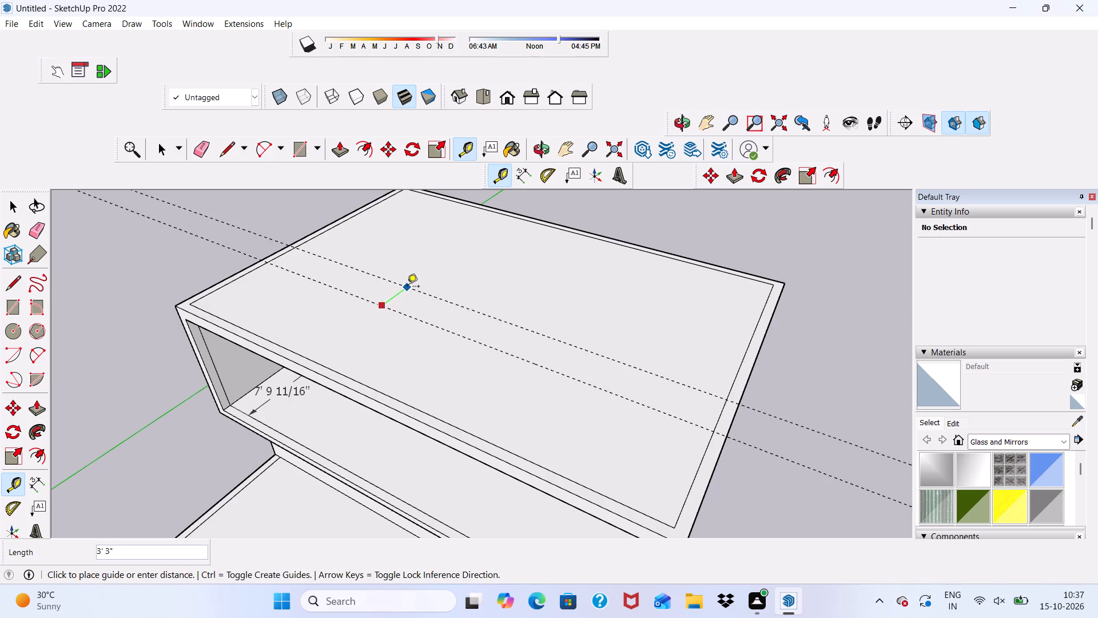
key(6)
key(shift+quotedbl)
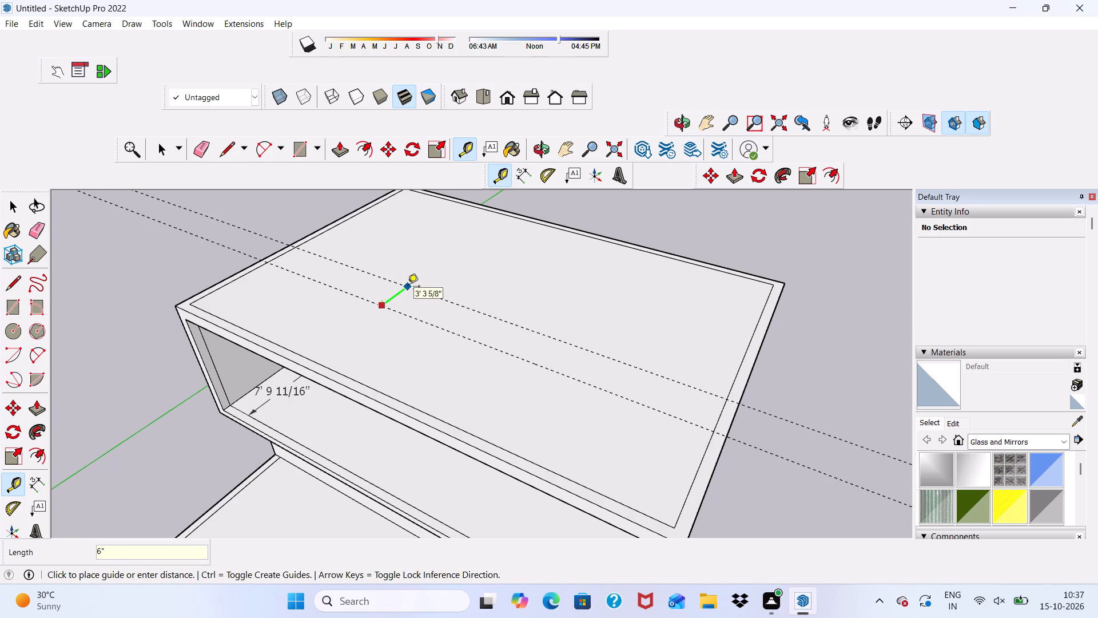
key(Return)
scroll(409, 287, up, 1)
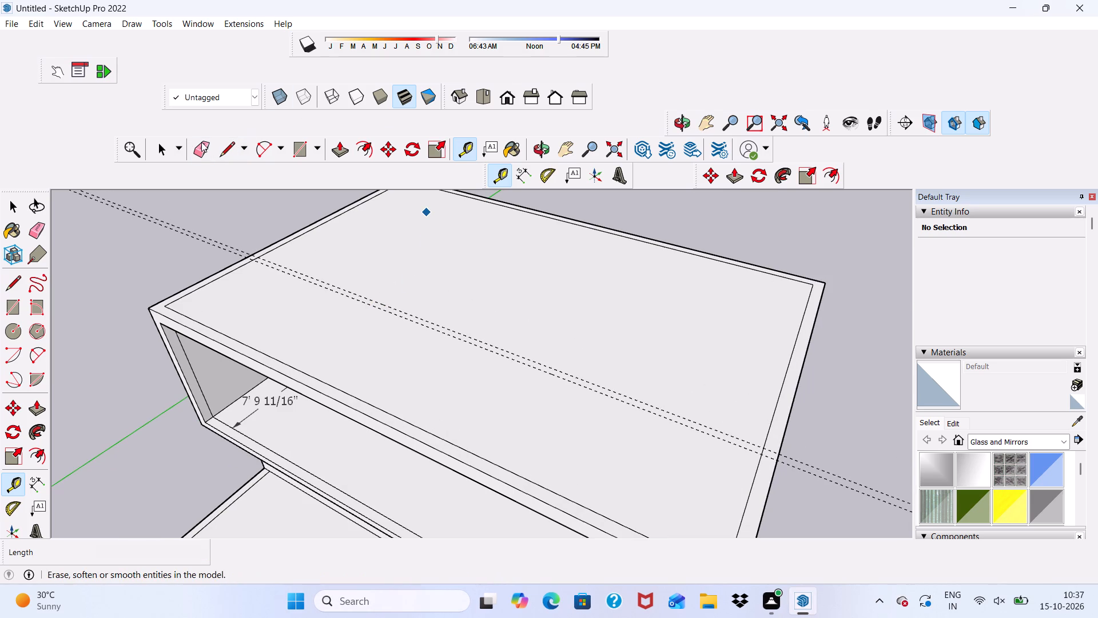
Draw a 38' 6" line along the front guide, spanning the roof between the inner border lines on both sides.
click(201, 142)
scroll(246, 302, up, 5)
scroll(242, 285, down, 6)
middle_drag(233, 281, 296, 314)
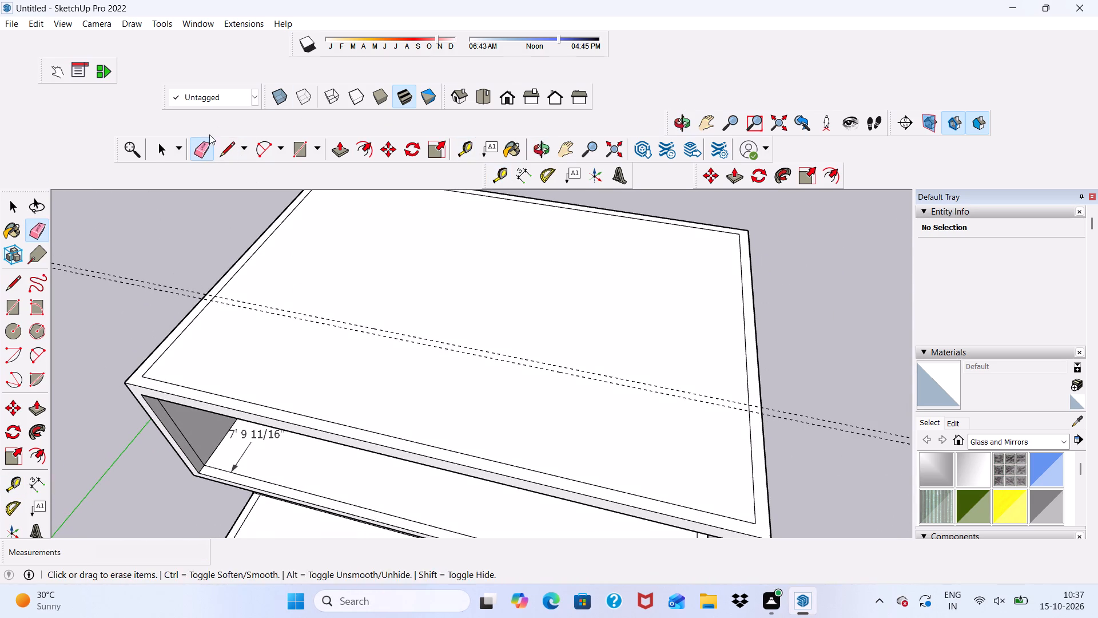
click(230, 142)
scroll(198, 290, up, 6)
scroll(223, 343, up, 5)
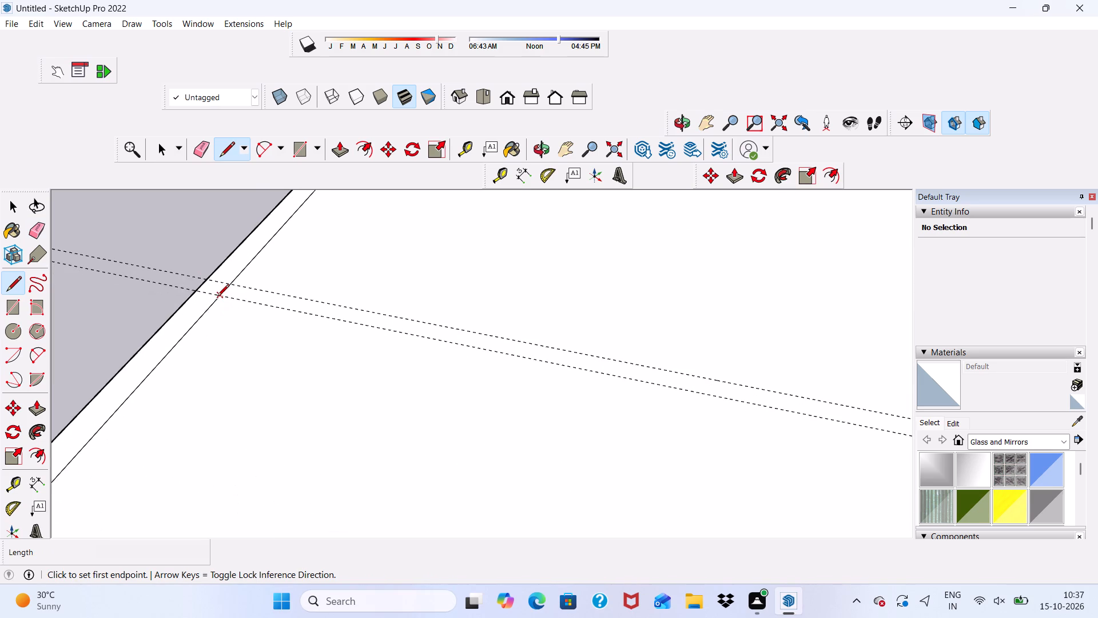
click(217, 297)
scroll(234, 303, down, 6)
scroll(176, 243, down, 6)
scroll(245, 326, down, 6)
scroll(117, 335, down, 7)
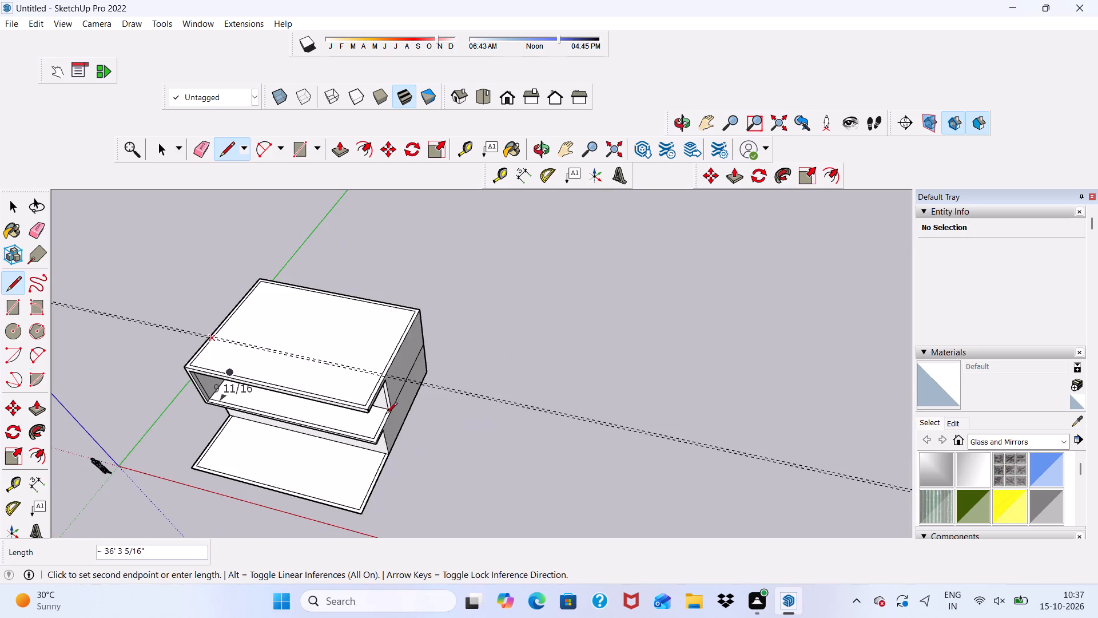
scroll(375, 379, up, 12)
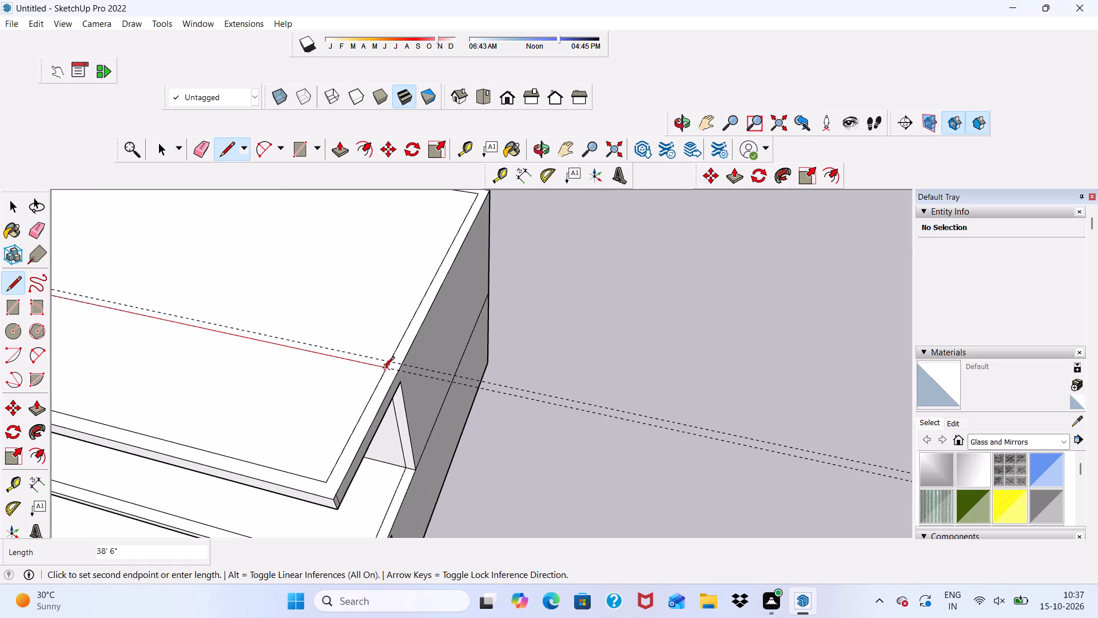
click(384, 370)
Draw a second 38' 6" line along the rear guide, spanning the roof between the same two inner border lines.
scroll(364, 359, up, 6)
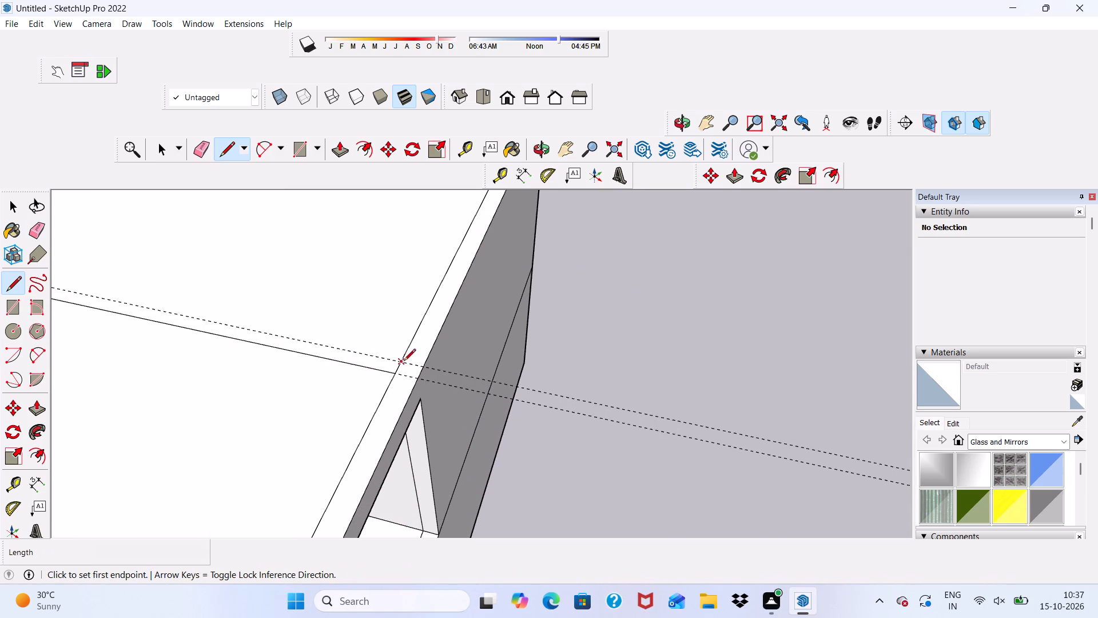
click(397, 363)
scroll(396, 363, down, 15)
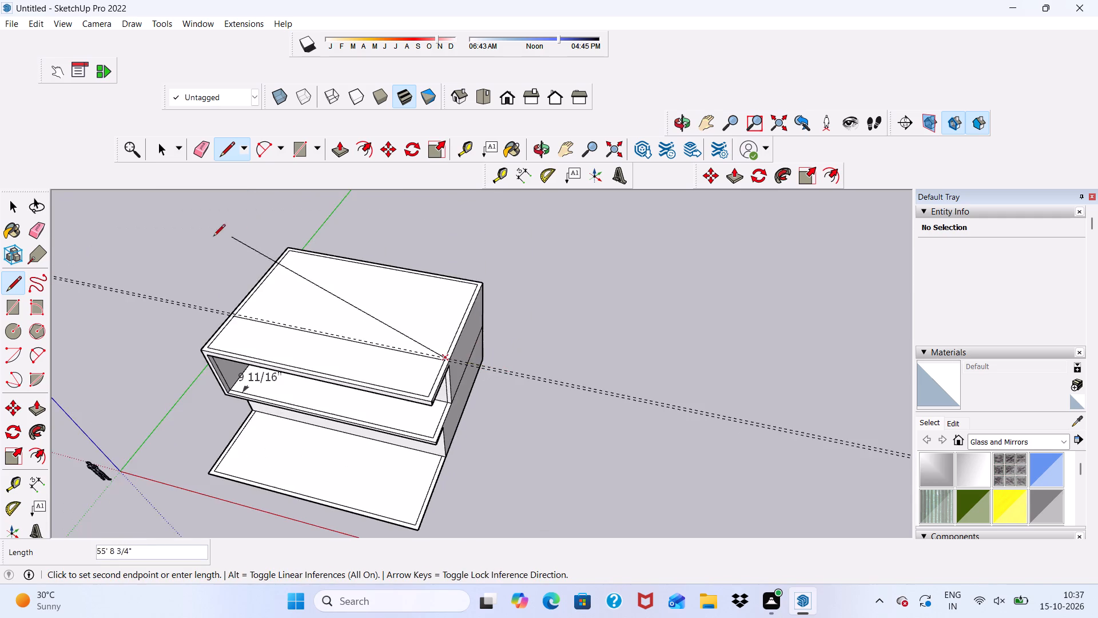
scroll(199, 240, up, 7)
scroll(254, 367, up, 11)
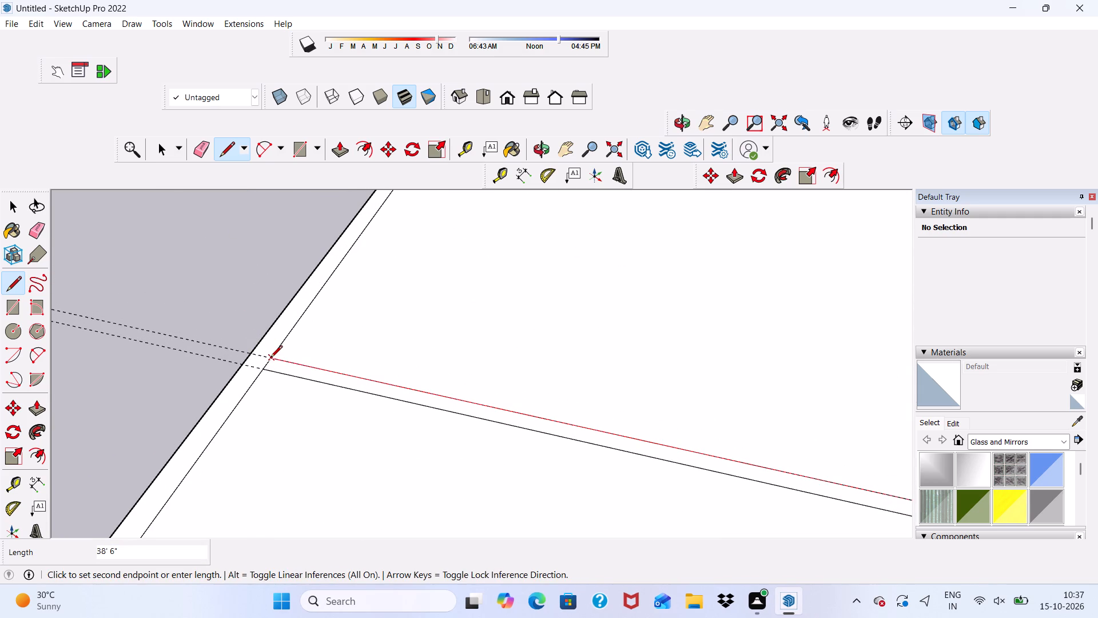
click(270, 358)
scroll(278, 359, down, 5)
scroll(280, 260, down, 11)
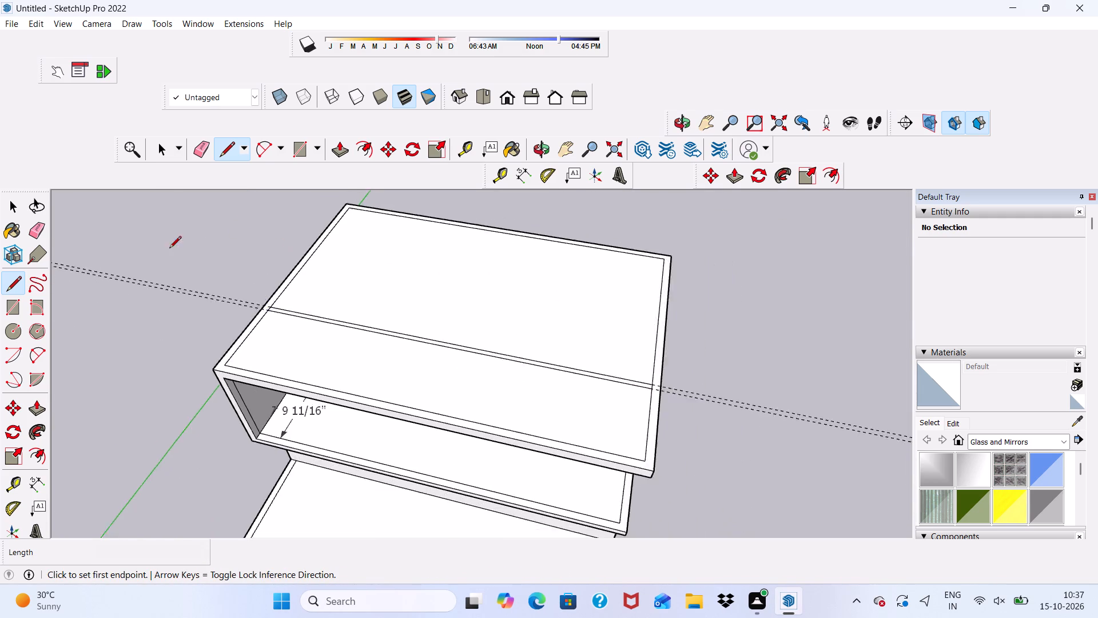
scroll(169, 249, down, 3)
scroll(294, 338, up, 7)
scroll(657, 383, up, 5)
scroll(606, 331, up, 4)
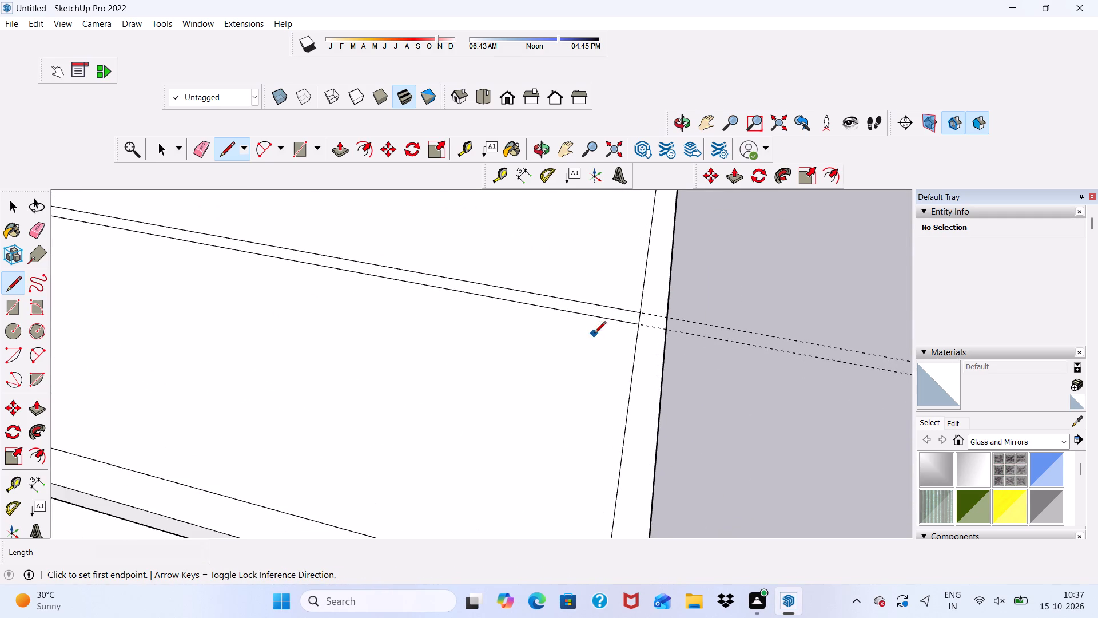
scroll(647, 313, down, 11)
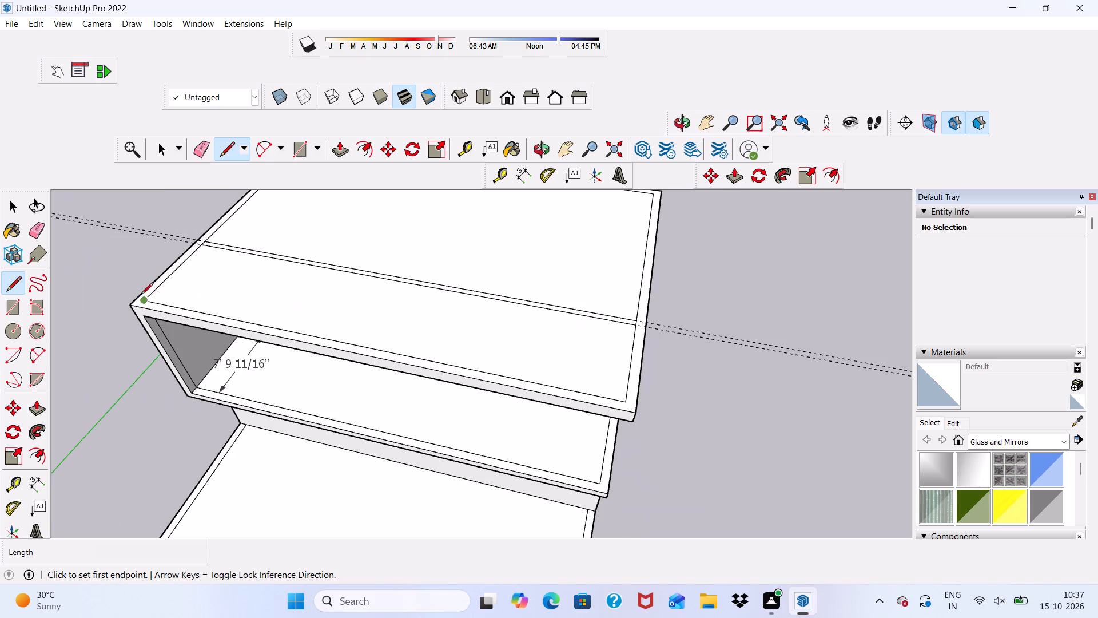
Draw a short line across the roof border from the inner outline's front corner to the outer front edge.
scroll(137, 295, up, 10)
click(149, 302)
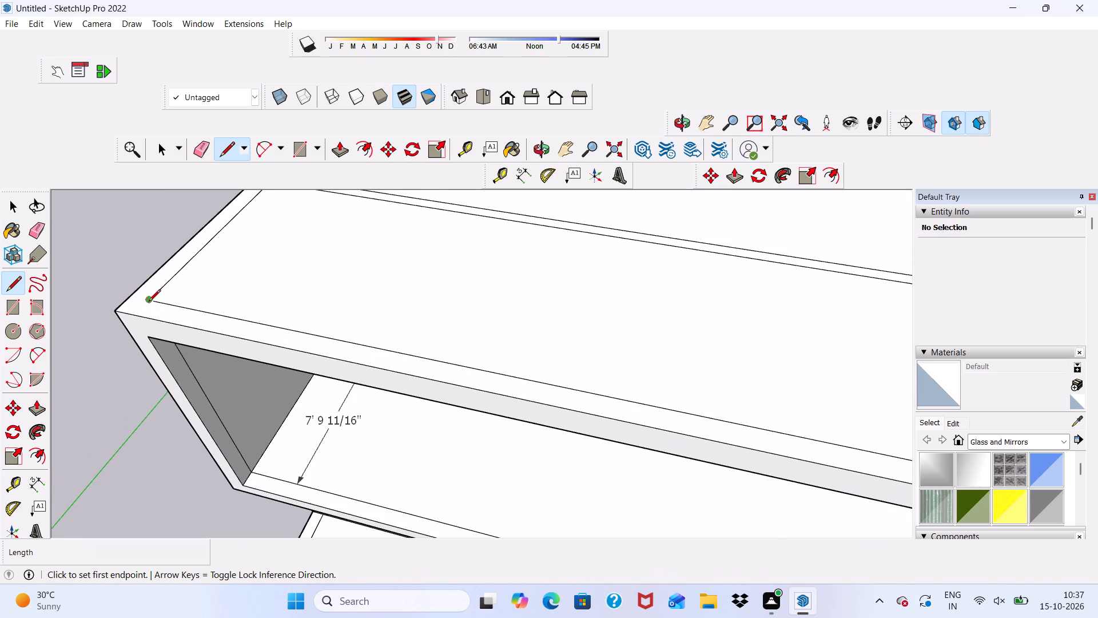
click(138, 318)
scroll(136, 320, down, 15)
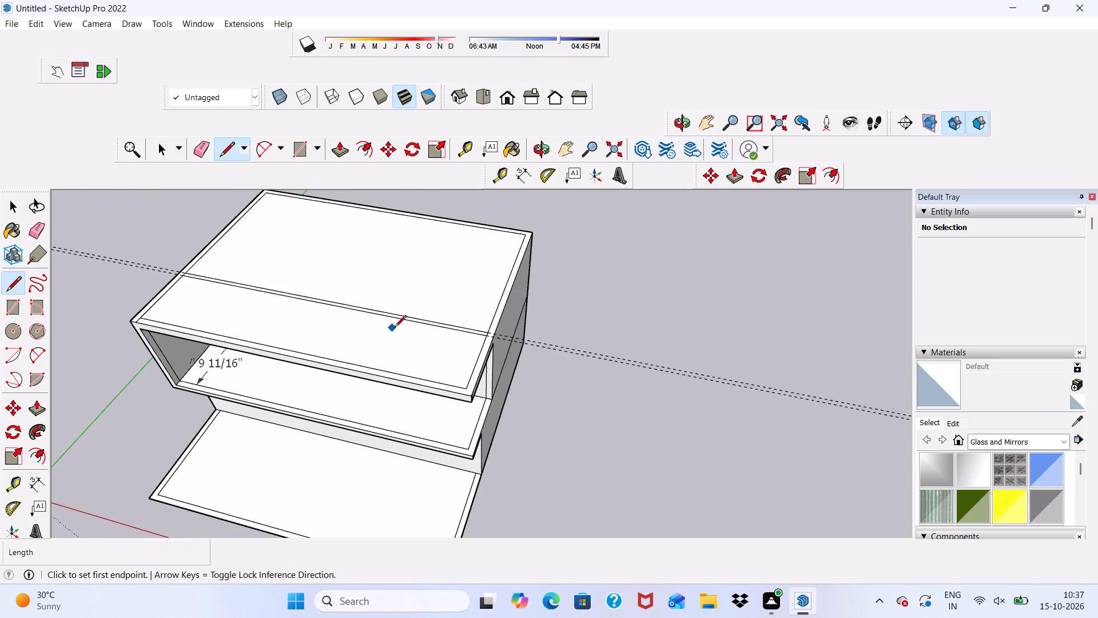
Draw a 9" line across the opposite side's roof border, extending the front cross line to the outer edge.
middle_drag(395, 328, 281, 332)
scroll(415, 379, up, 11)
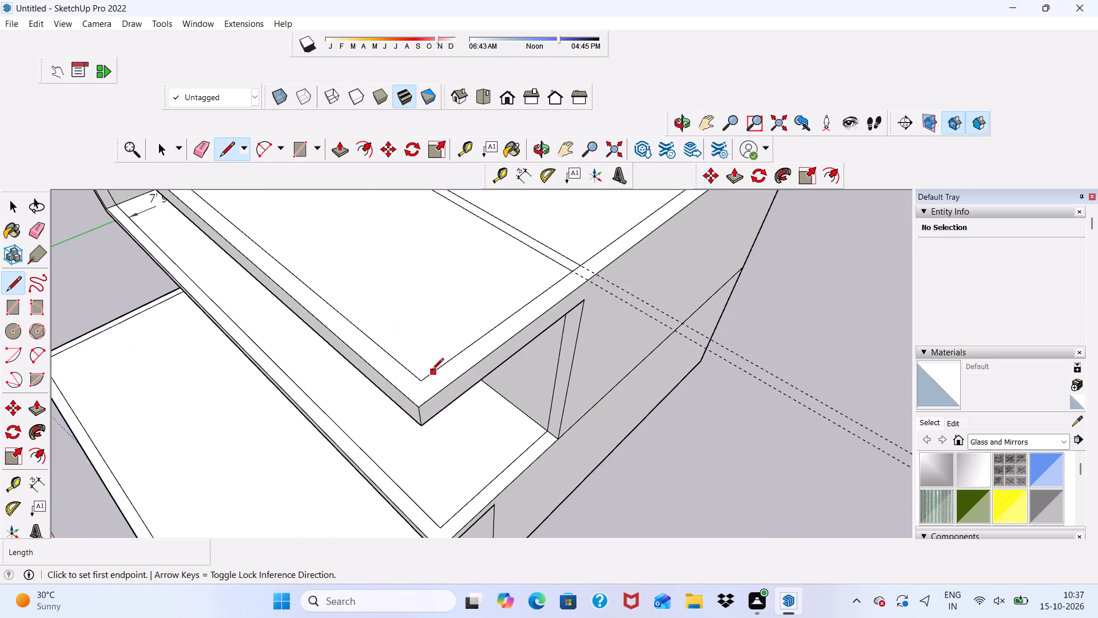
click(571, 273)
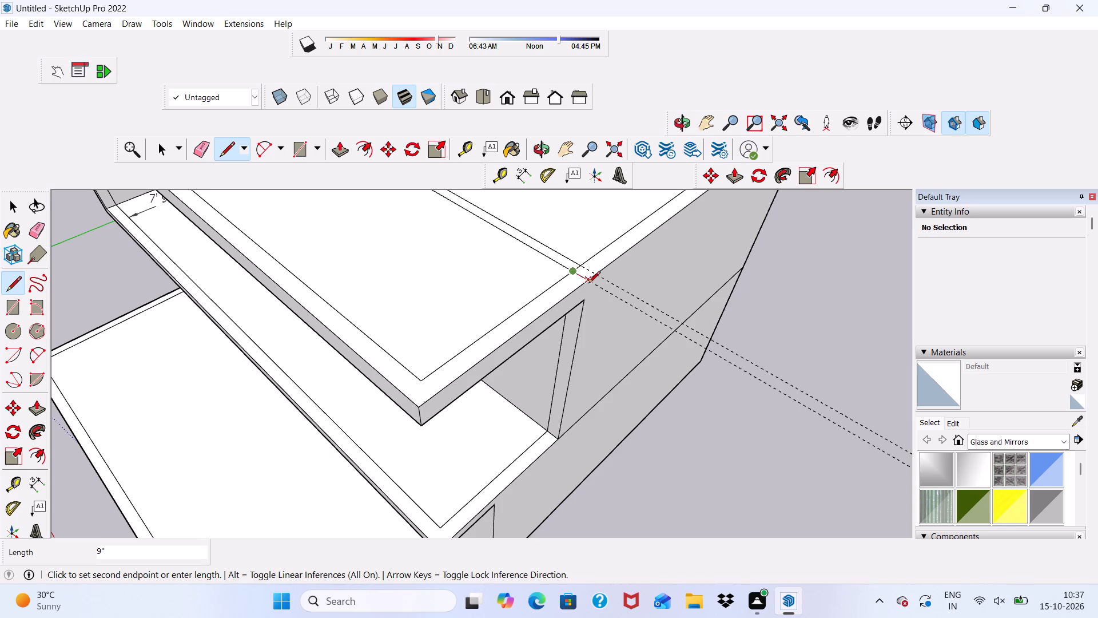
click(588, 284)
scroll(530, 256, down, 8)
scroll(471, 274, down, 7)
scroll(491, 282, up, 3)
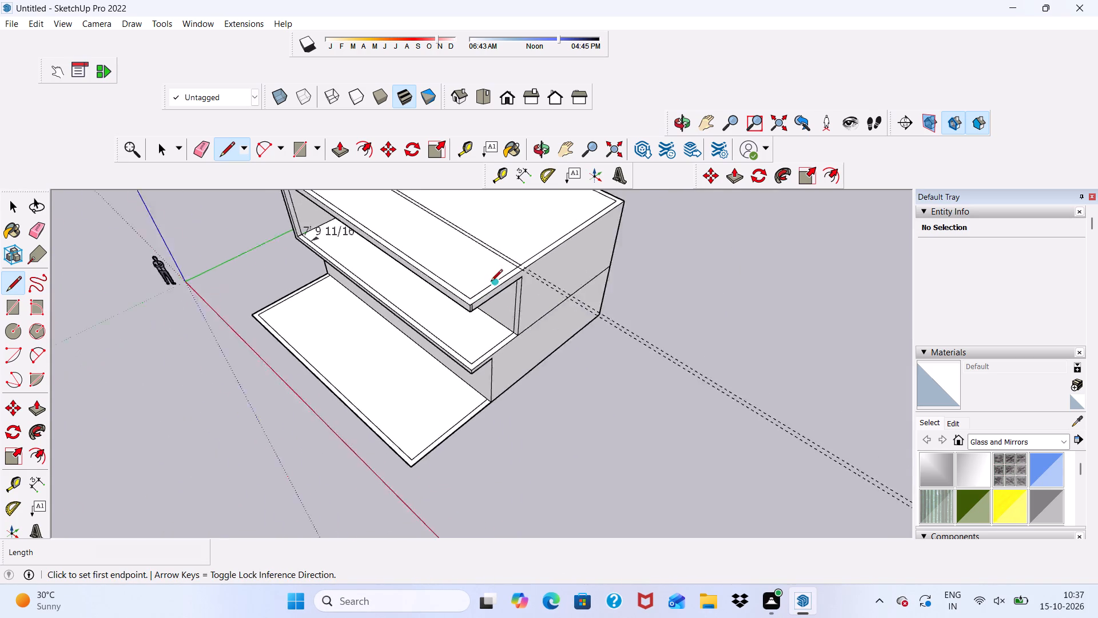
scroll(491, 282, up, 4)
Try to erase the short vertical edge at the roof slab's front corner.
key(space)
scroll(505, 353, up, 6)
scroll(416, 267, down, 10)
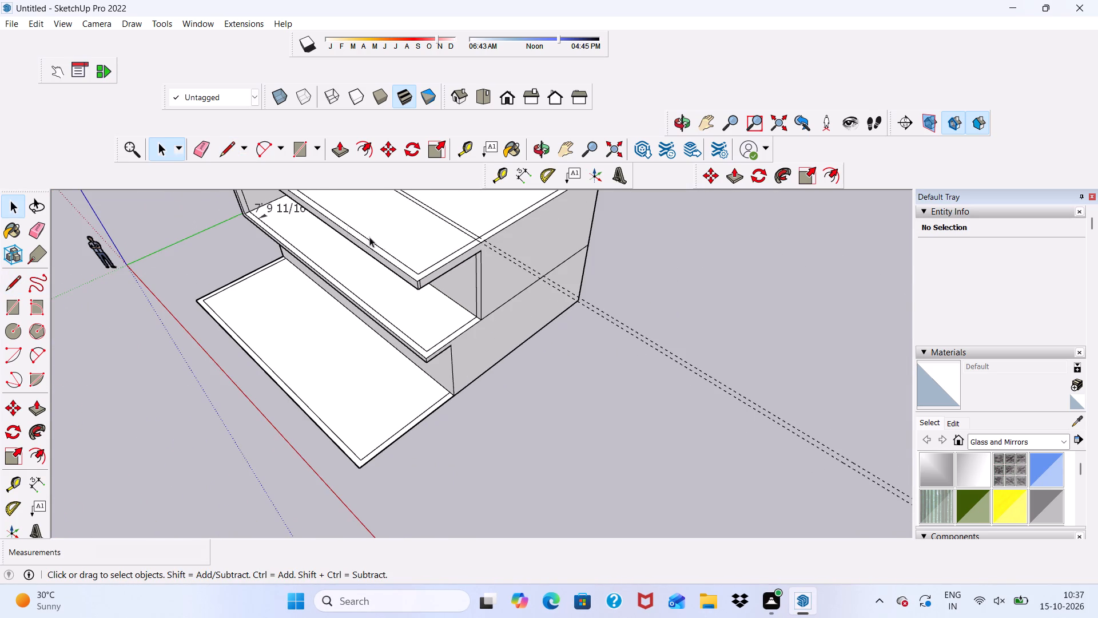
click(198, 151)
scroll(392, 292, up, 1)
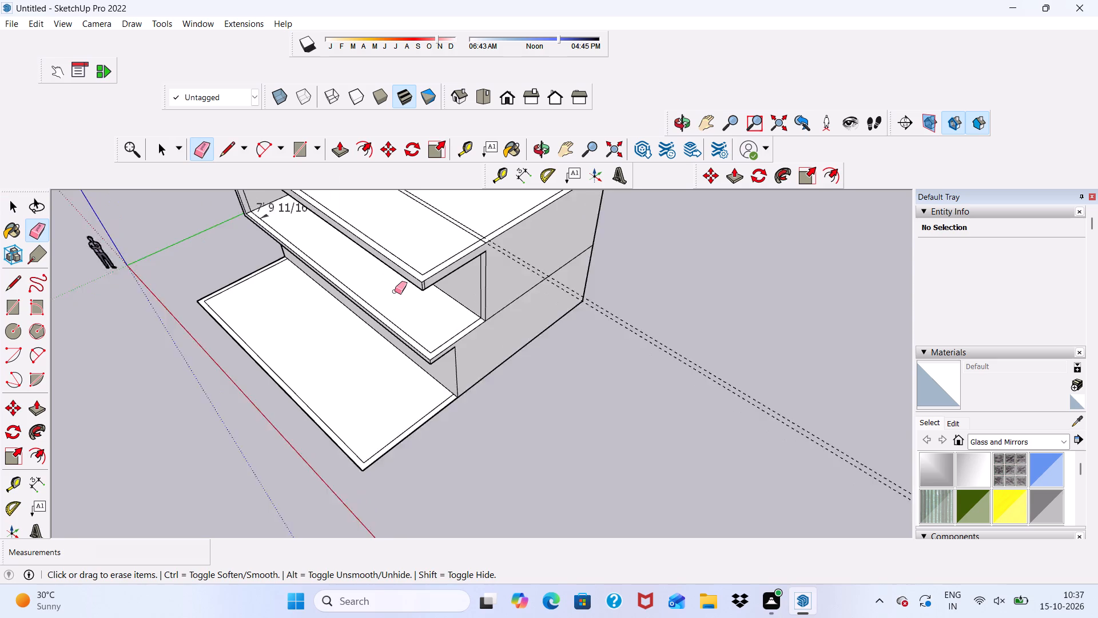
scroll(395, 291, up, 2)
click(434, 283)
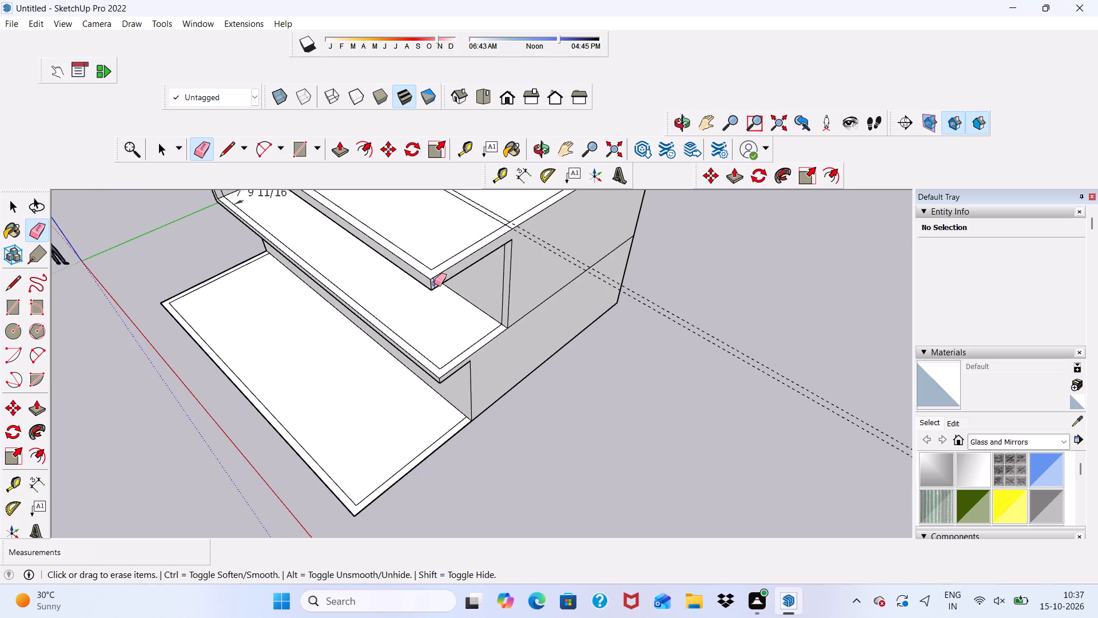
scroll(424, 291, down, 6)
Erase both guide lines running across the roof.
key(space)
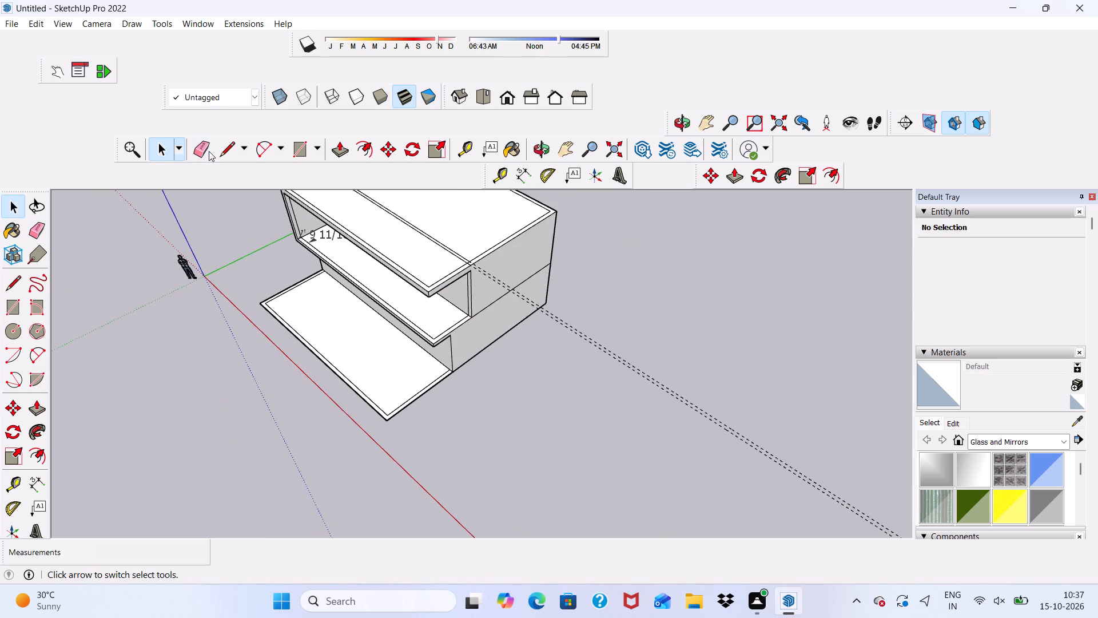
click(202, 139)
scroll(582, 249, up, 1)
drag(558, 319, 558, 346)
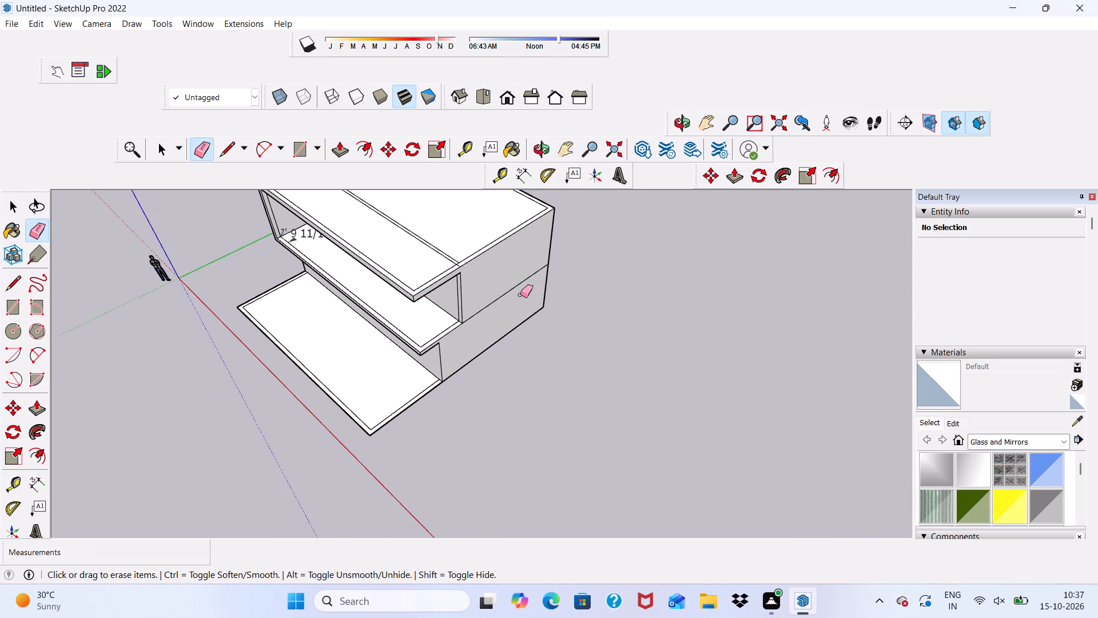
Erase the inner border segment closing off the roof strip's end at the side wall.
scroll(465, 250, up, 8)
key(space)
scroll(464, 264, up, 6)
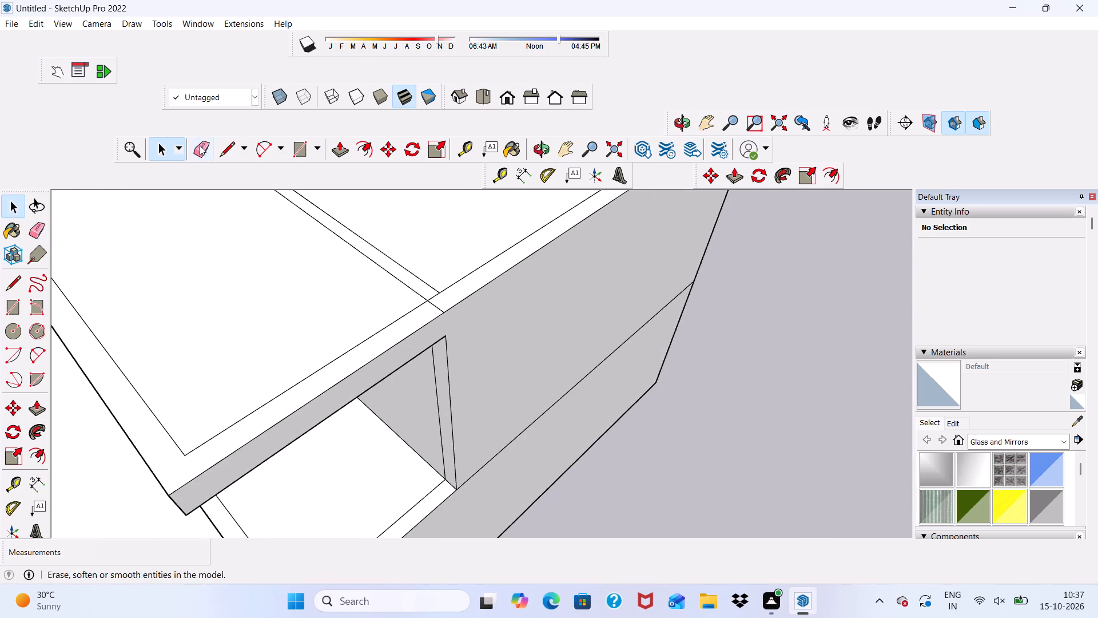
click(202, 149)
scroll(432, 288, up, 9)
drag(433, 291, 448, 308)
scroll(452, 296, down, 5)
key(space)
click(479, 317)
Erase the inner border segment between the strip's two lines at its opposite end, joining strip and roof border.
scroll(479, 310, down, 11)
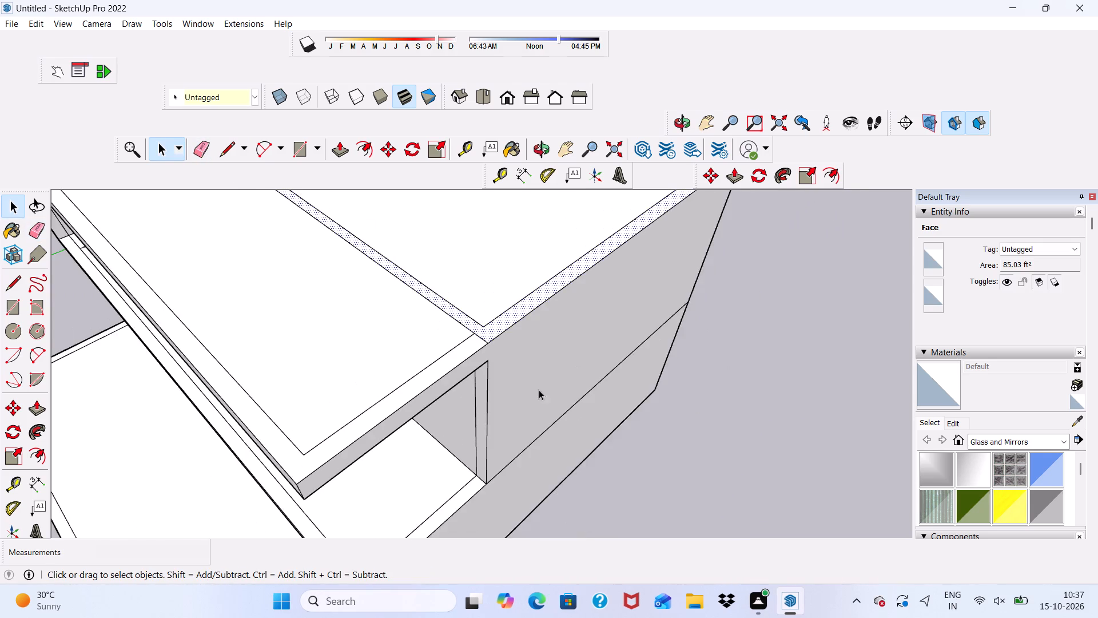
scroll(539, 390, down, 10)
scroll(357, 286, up, 18)
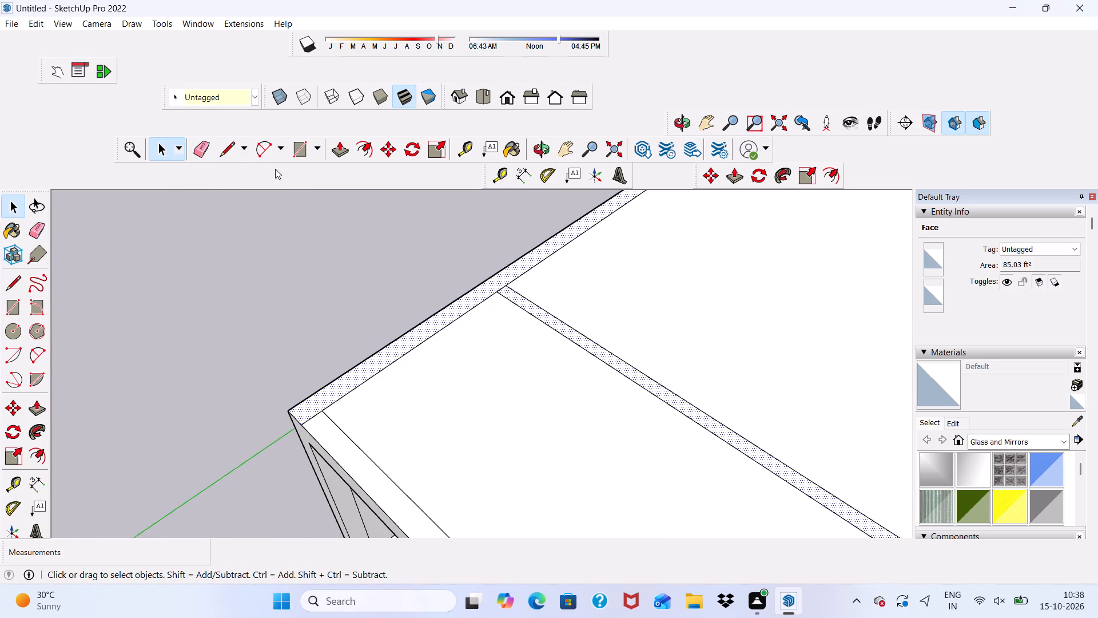
click(204, 143)
scroll(591, 261, up, 4)
scroll(500, 255, down, 1)
scroll(479, 311, up, 4)
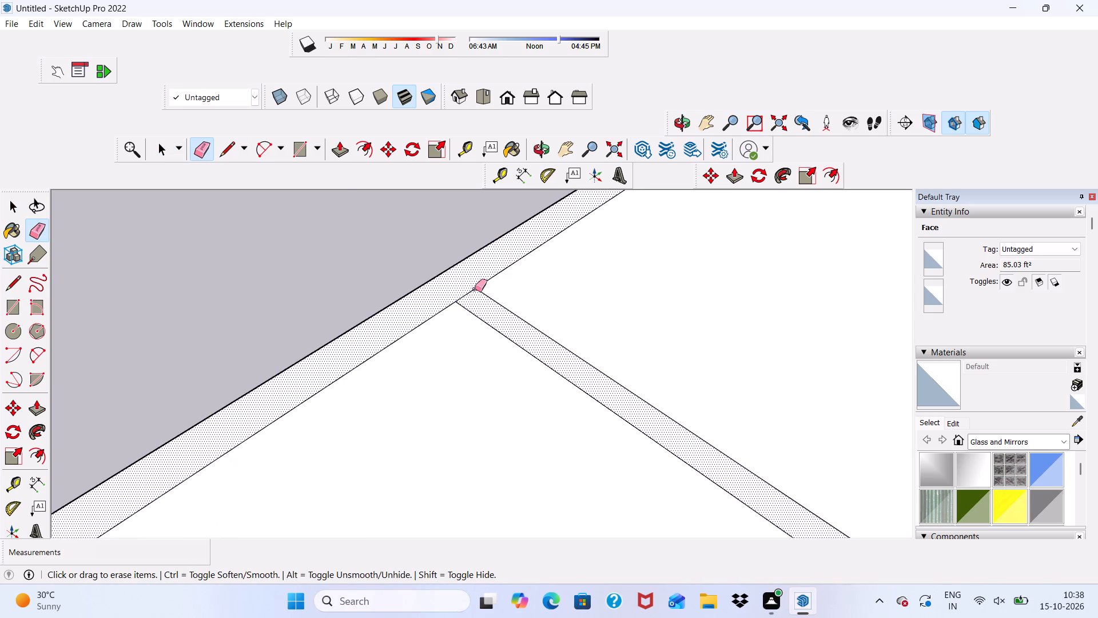
click(475, 289)
click(504, 277)
key(ctrl+z)
scroll(518, 286, up, 6)
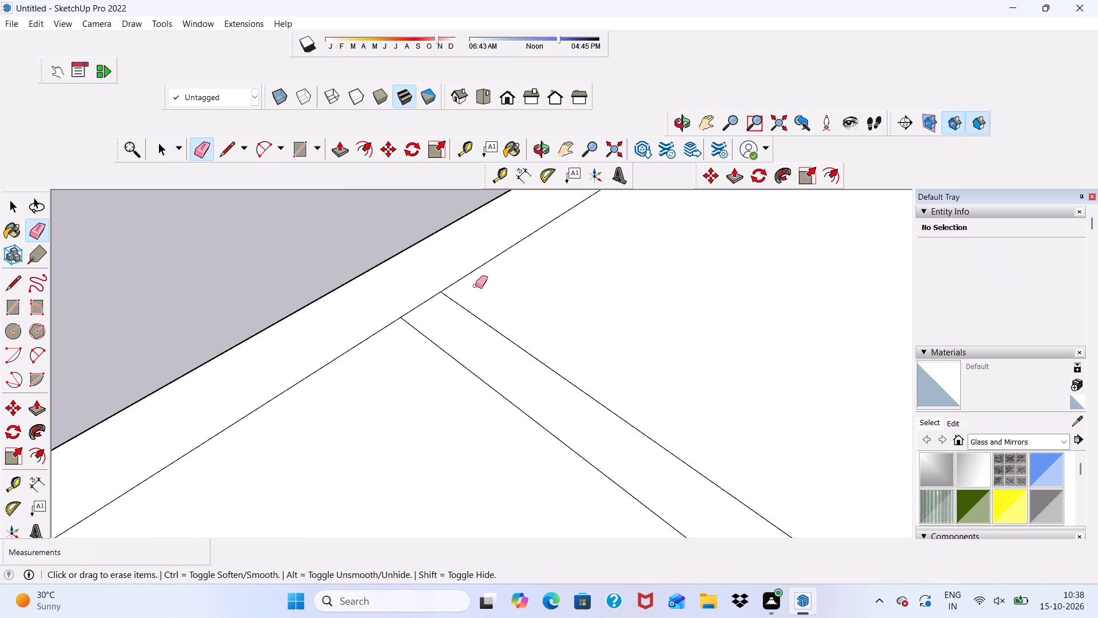
scroll(437, 292, down, 1)
click(435, 302)
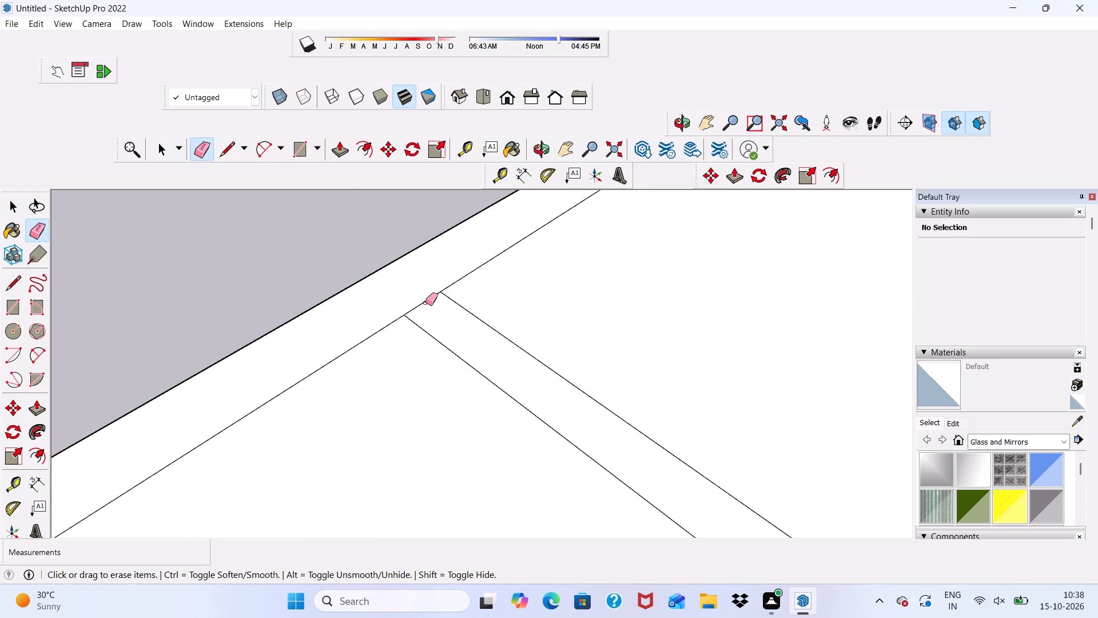
click(424, 303)
Push/Pull the joined roof border and strip face up 10' to form the upper storey's walls.
key(space)
click(418, 290)
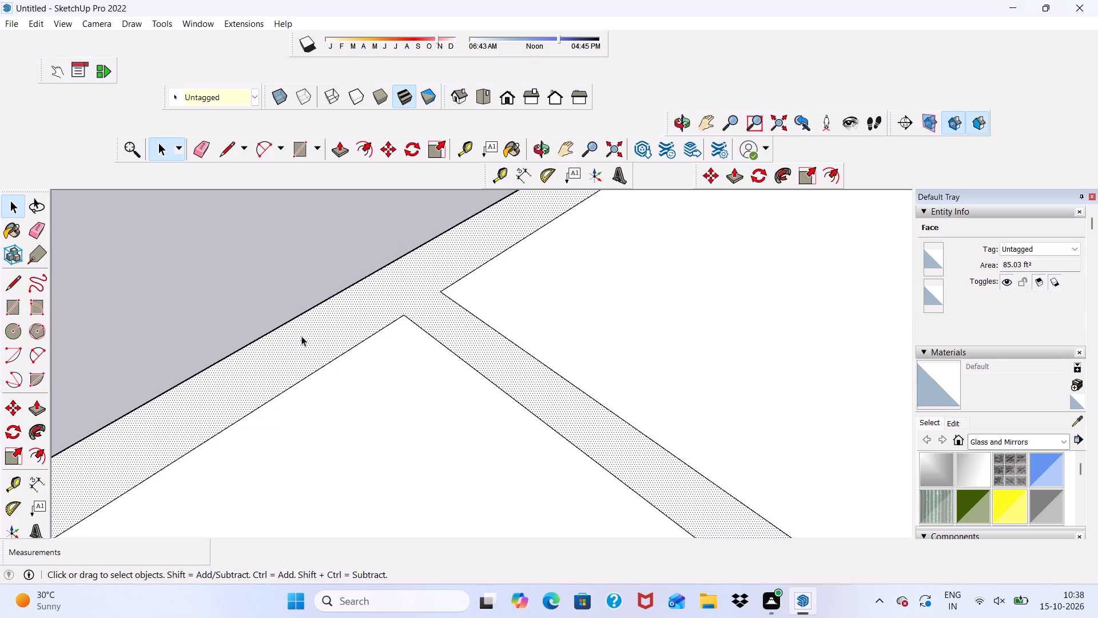
click(339, 147)
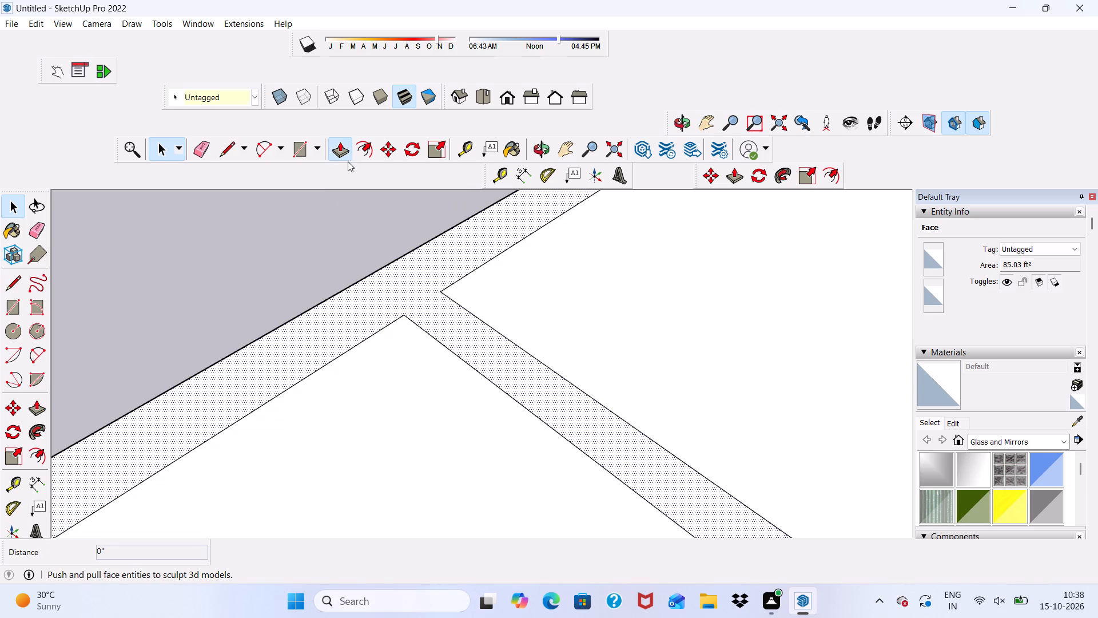
click(409, 282)
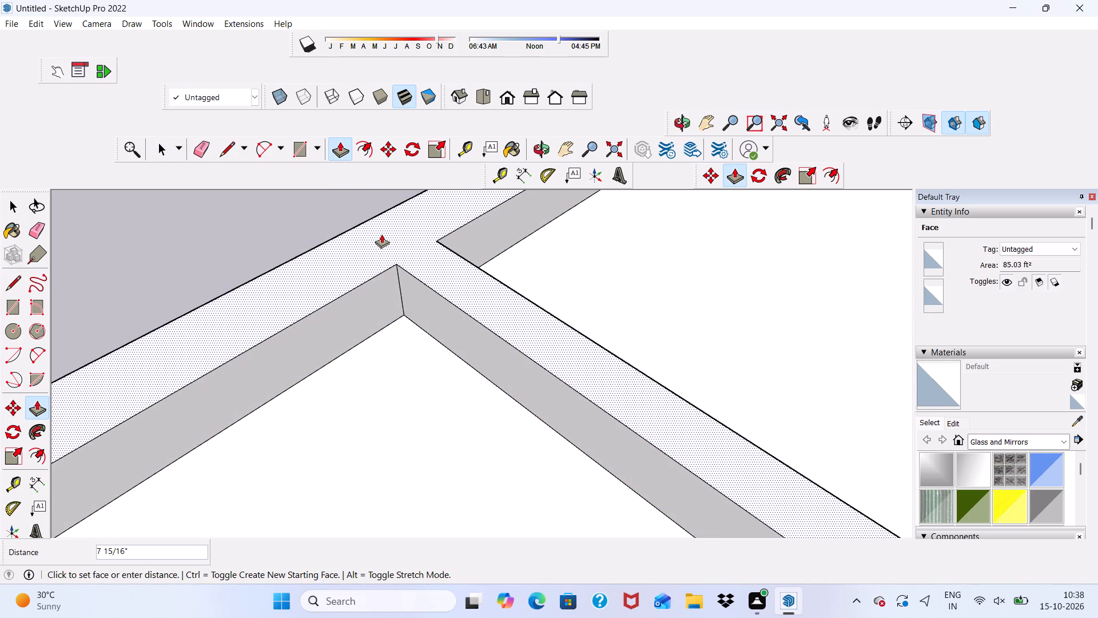
text(10')
key(Return)
scroll(333, 119, down, 9)
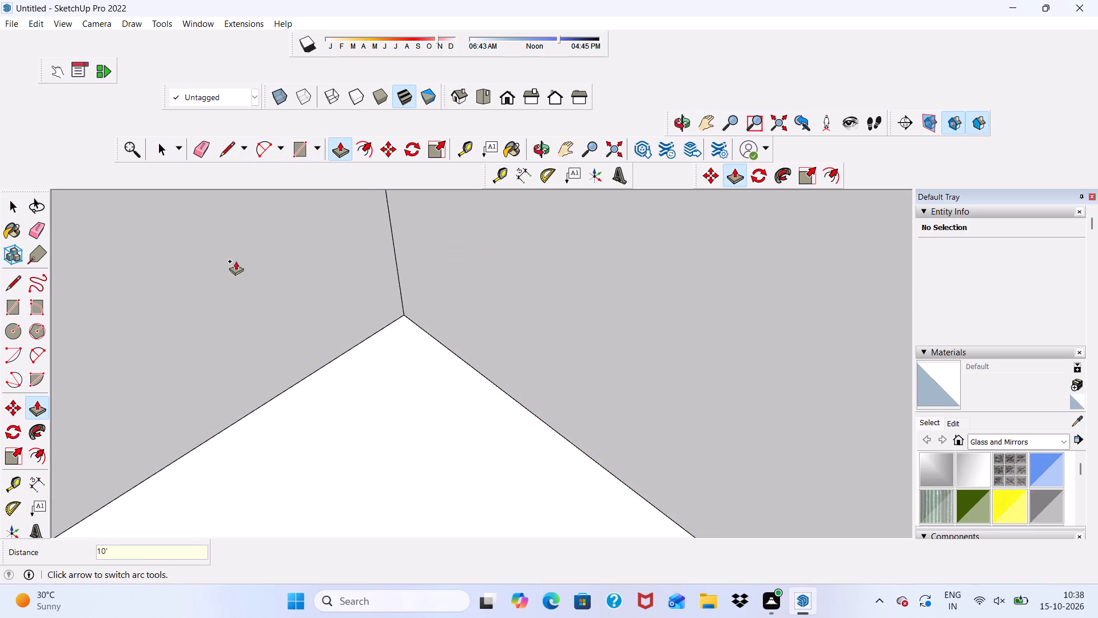
scroll(236, 261, down, 20)
scroll(236, 261, down, 7)
middle_drag(264, 403, 429, 232)
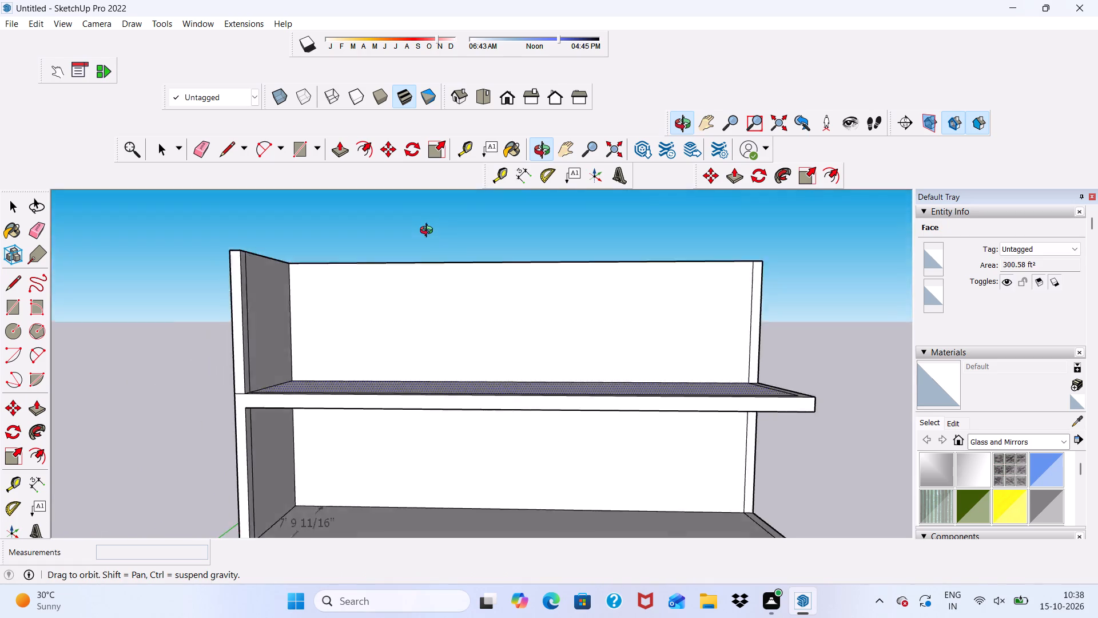
middle_drag(429, 232, 317, 342)
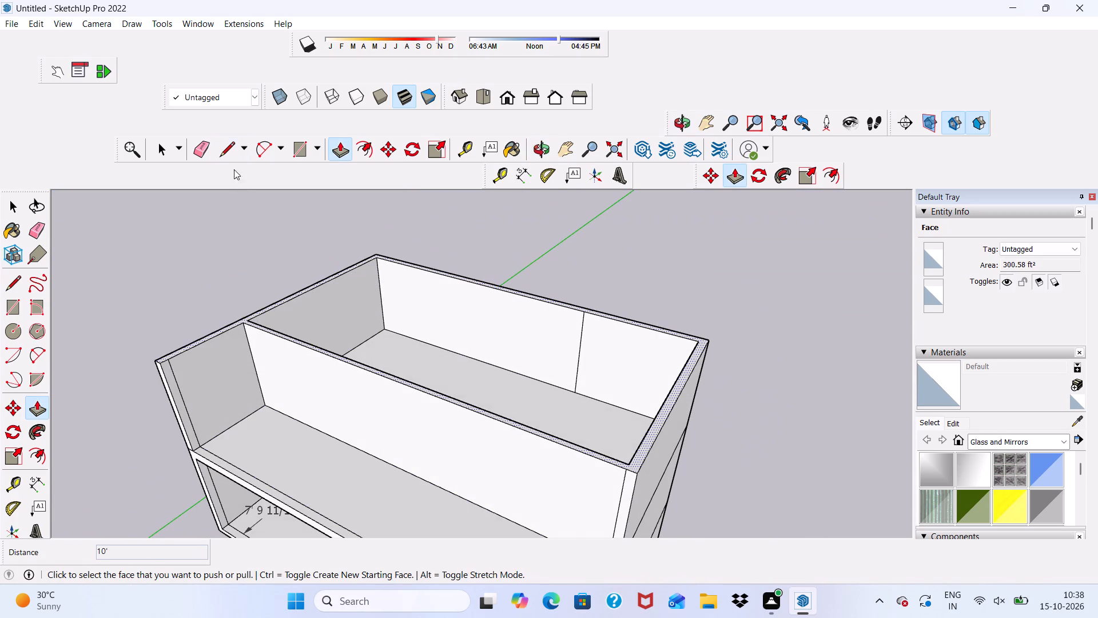
Erase the stray vertical edge on the inside of the new upper storey's wall.
click(208, 147)
scroll(635, 414, up, 5)
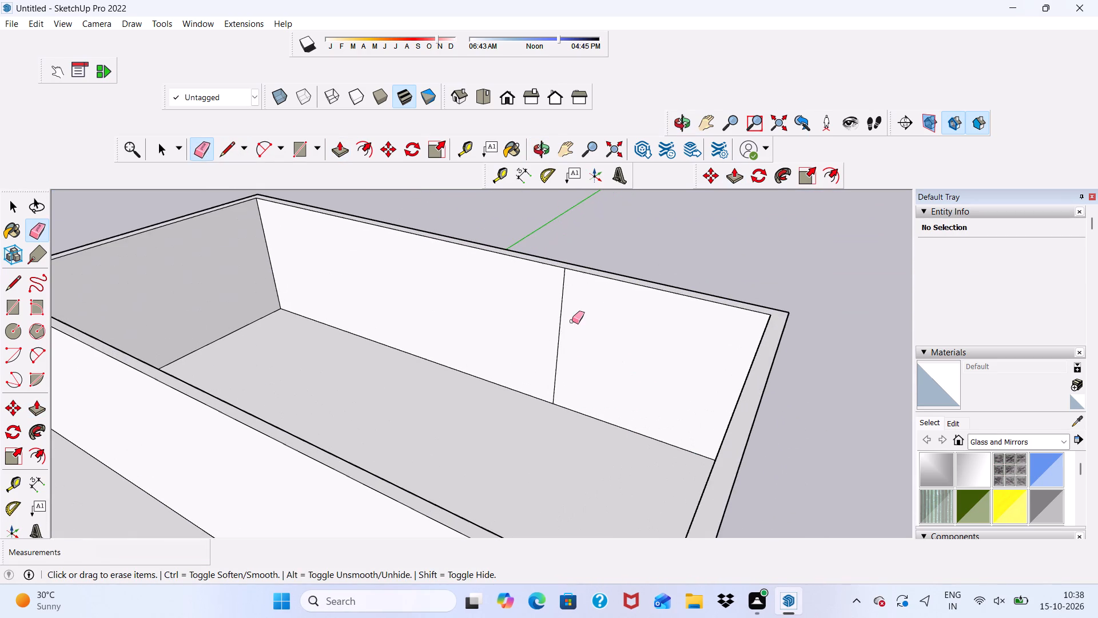
drag(571, 320, 540, 342)
scroll(611, 341, up, 1)
Erase the horizontal seam lines between storeys on the building's exterior rear and side walls.
middle_drag(596, 376, 183, 385)
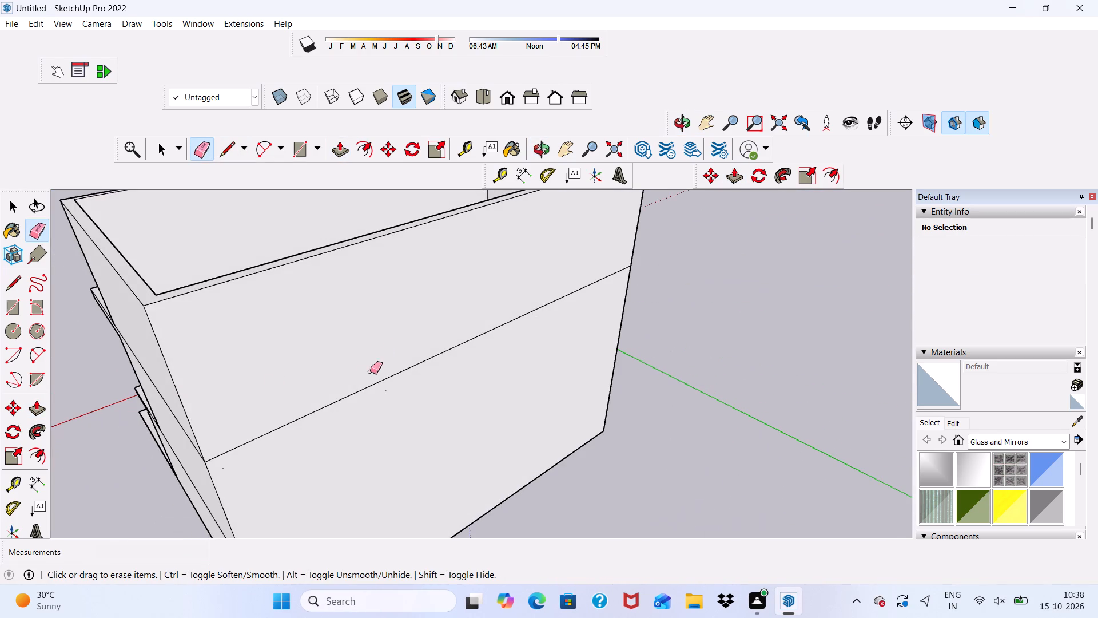
drag(381, 355, 400, 384)
scroll(270, 434, down, 1)
middle_drag(270, 434, 389, 354)
drag(339, 358, 340, 379)
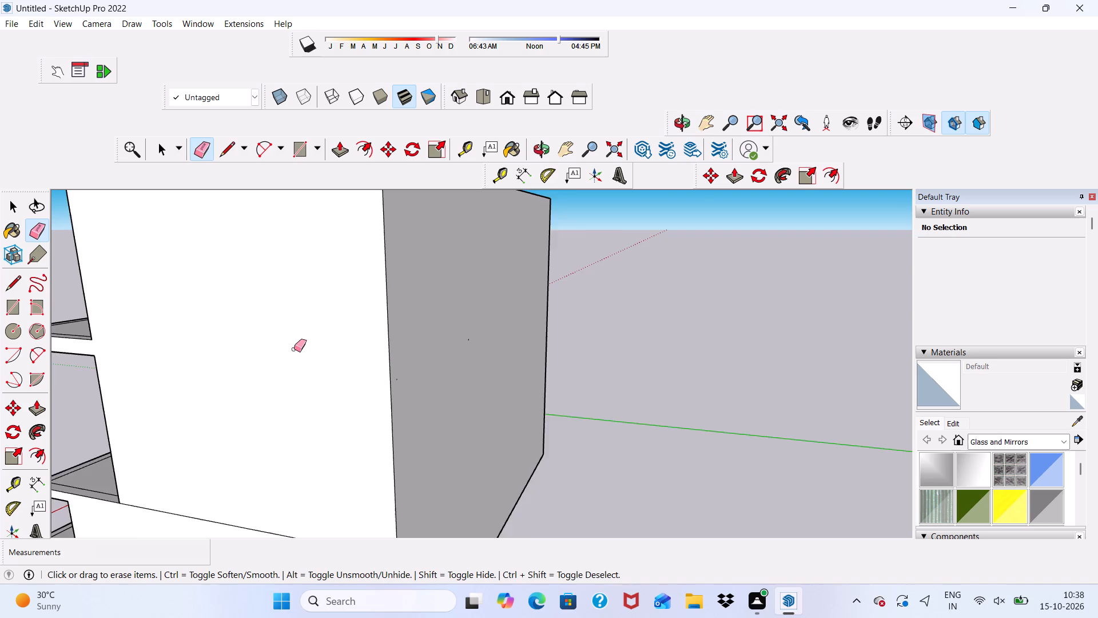
scroll(288, 347, down, 8)
drag(292, 418, 285, 461)
drag(258, 433, 265, 438)
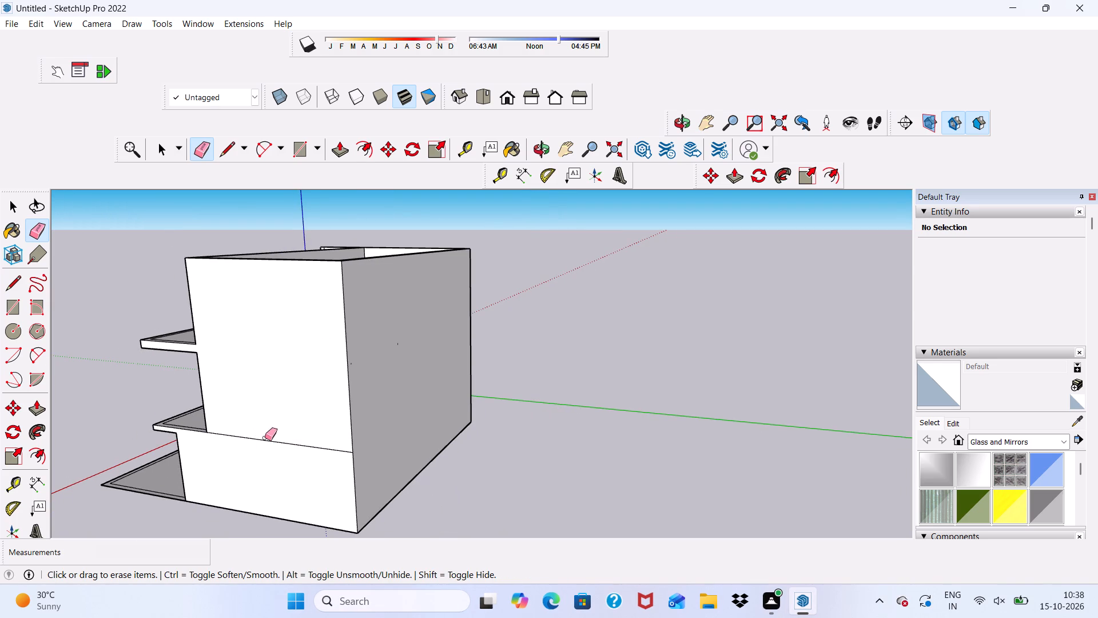
drag(265, 438, 256, 457)
middle_drag(209, 463, 584, 407)
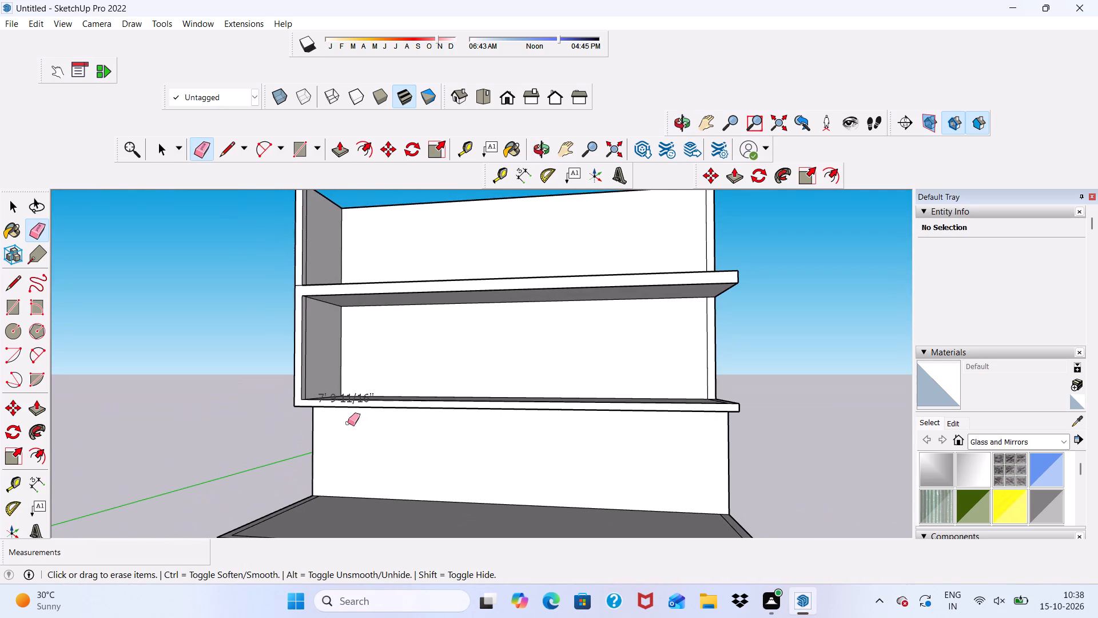
scroll(341, 391, up, 7)
scroll(280, 378, down, 13)
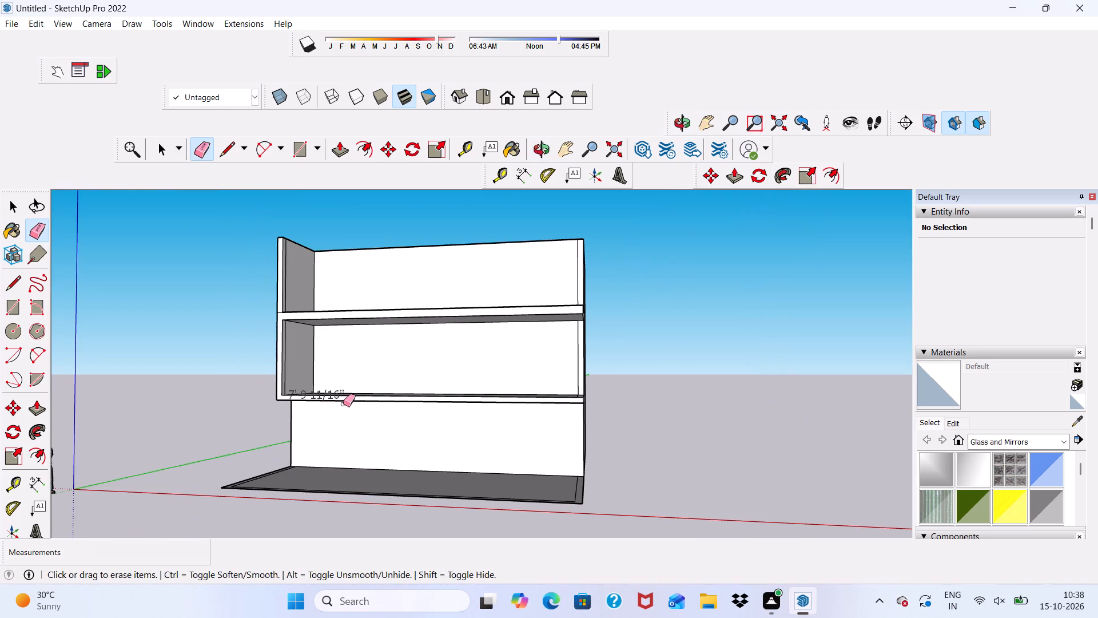
key(space)
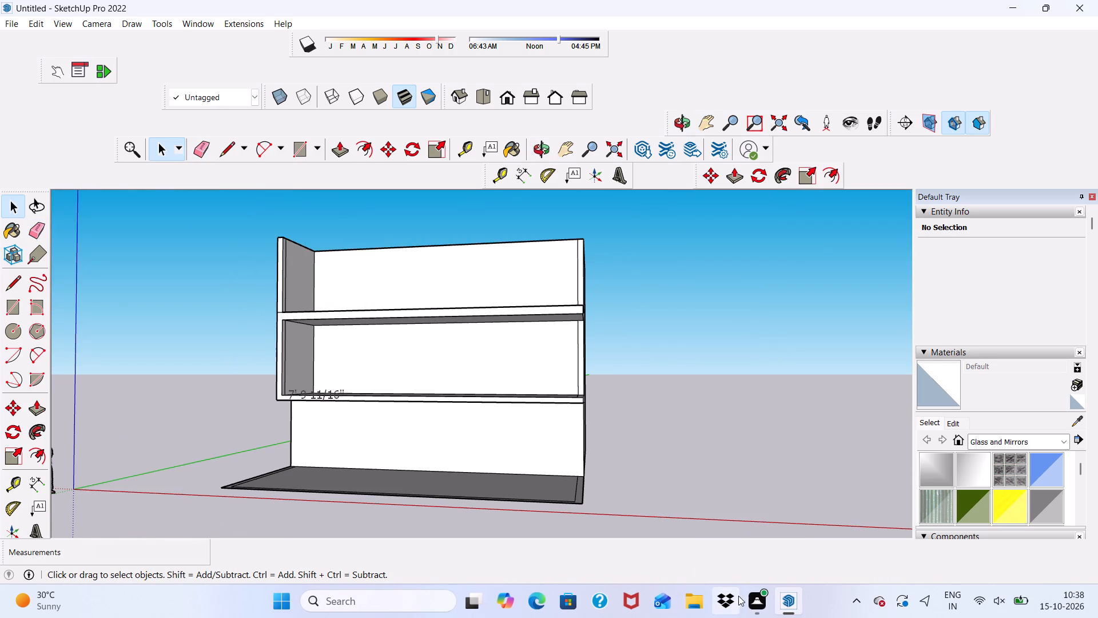
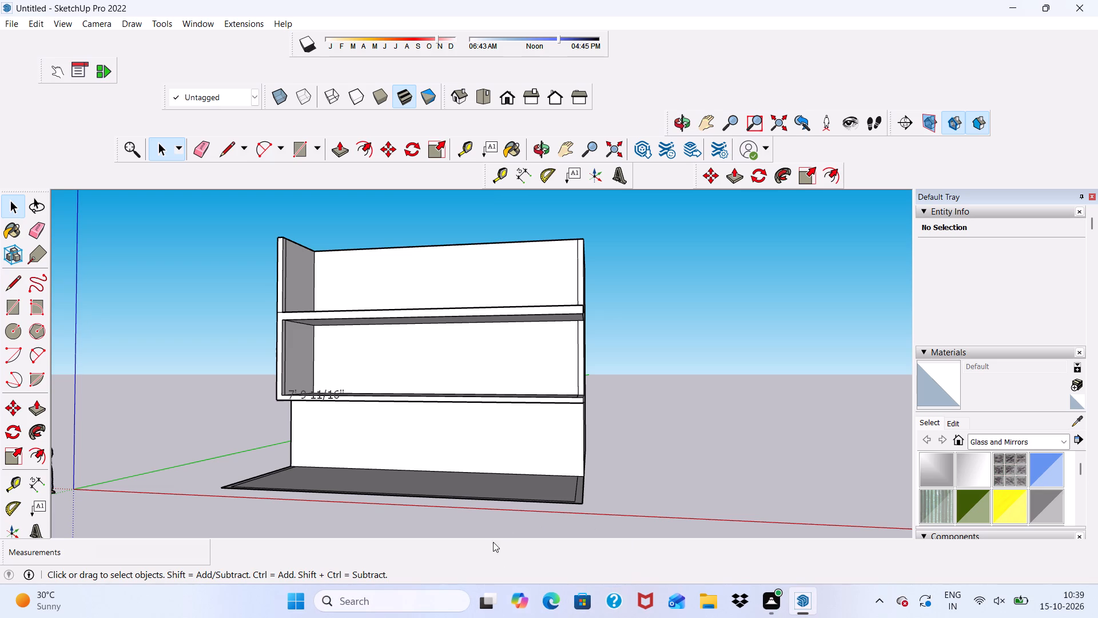
Draw a rectangle about 39' 10" by 28' 9" across the wall tops, from the rear outer corner past the front balcony.
scroll(527, 605, up, 2)
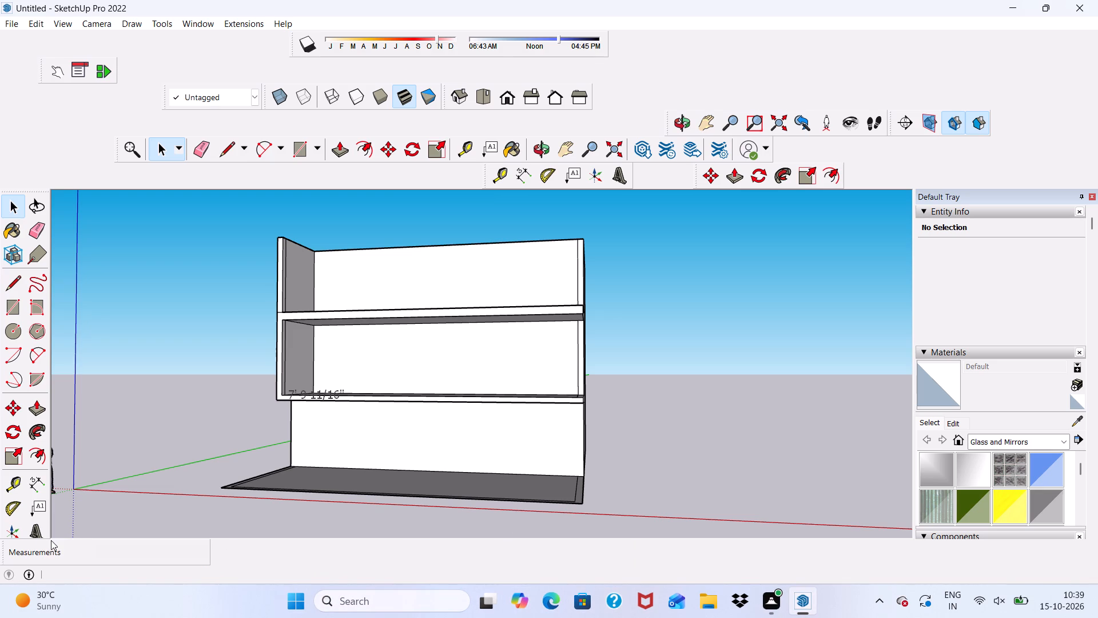
scroll(136, 568, down, 5)
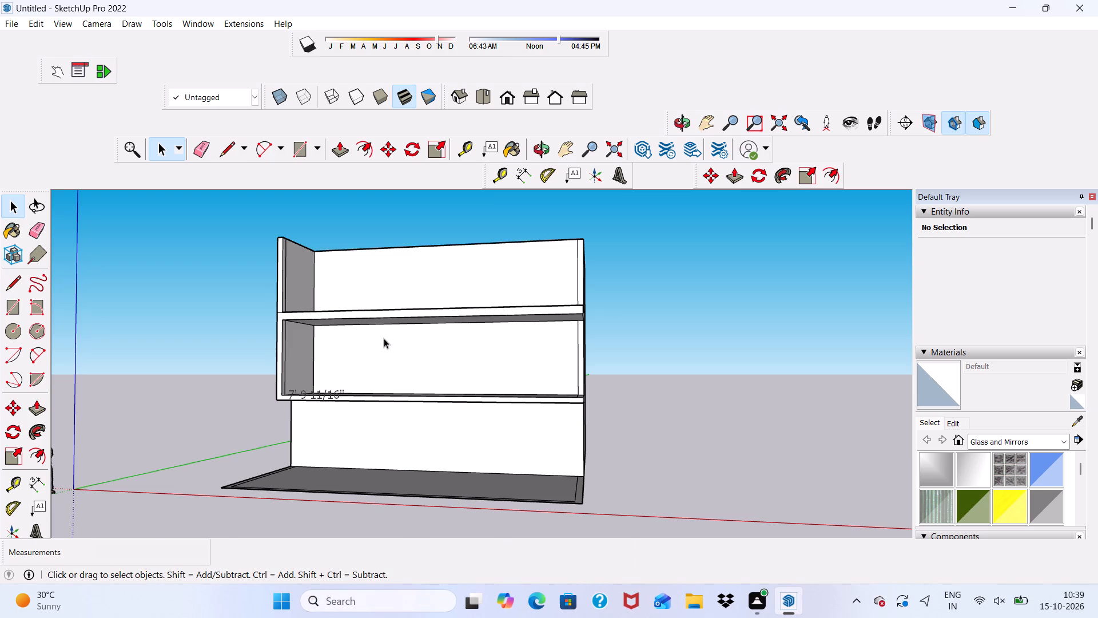
middle_drag(328, 349, 433, 439)
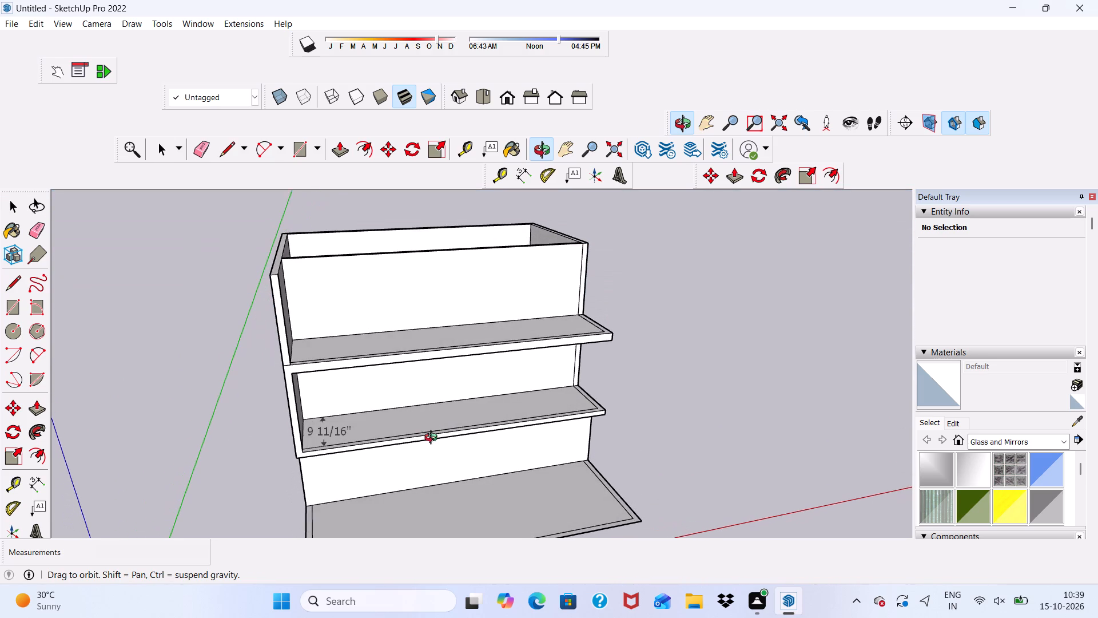
middle_drag(433, 439, 433, 439)
scroll(462, 382, up, 6)
scroll(464, 379, down, 8)
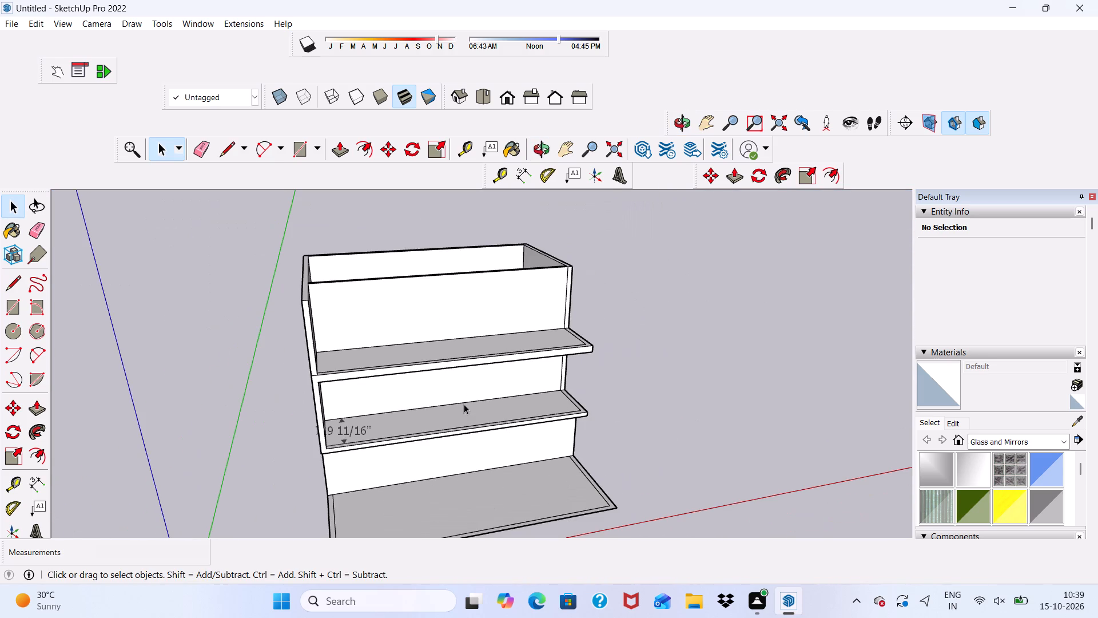
scroll(478, 320, up, 7)
scroll(479, 329, down, 7)
middle_drag(466, 413, 439, 397)
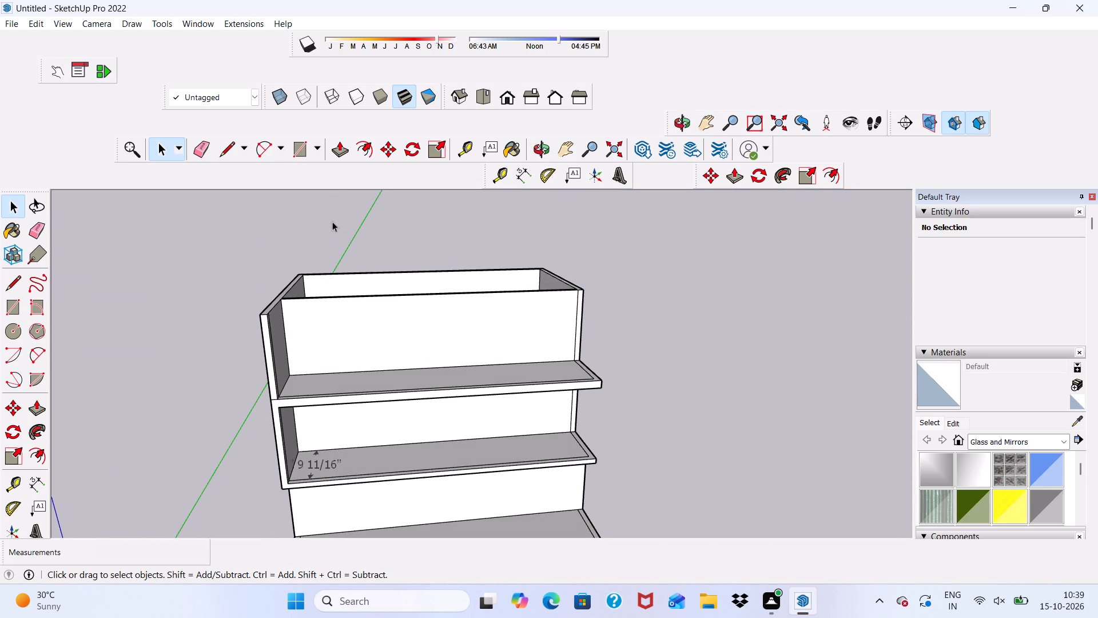
scroll(312, 150, up, 1)
click(300, 148)
scroll(344, 205, up, 5)
scroll(344, 212, down, 3)
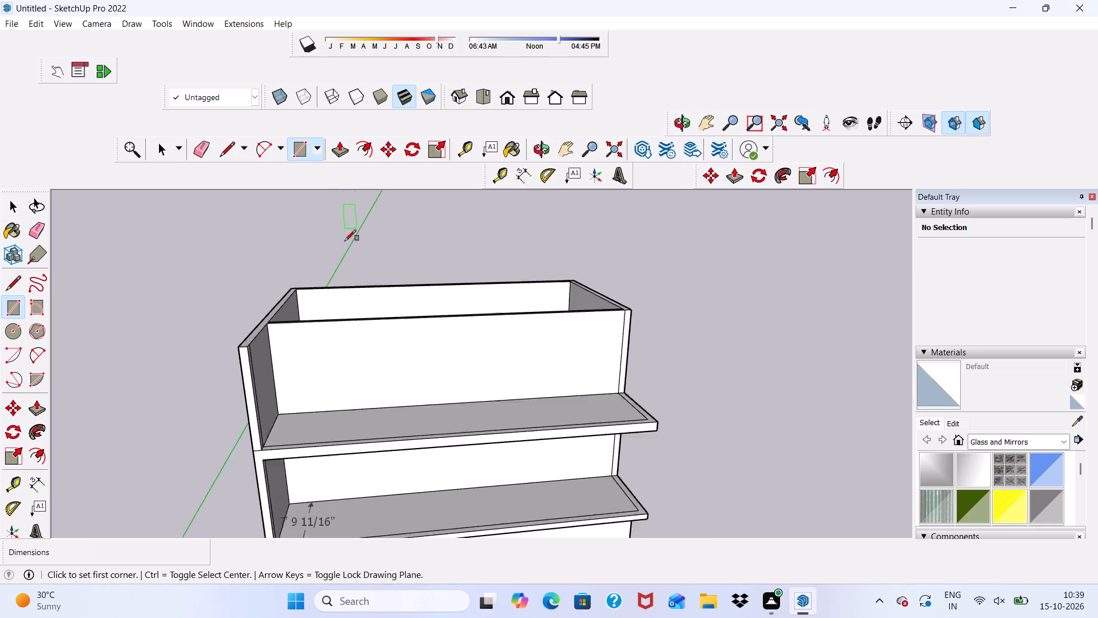
scroll(345, 241, down, 3)
middle_drag(345, 248, 347, 355)
scroll(284, 223, up, 6)
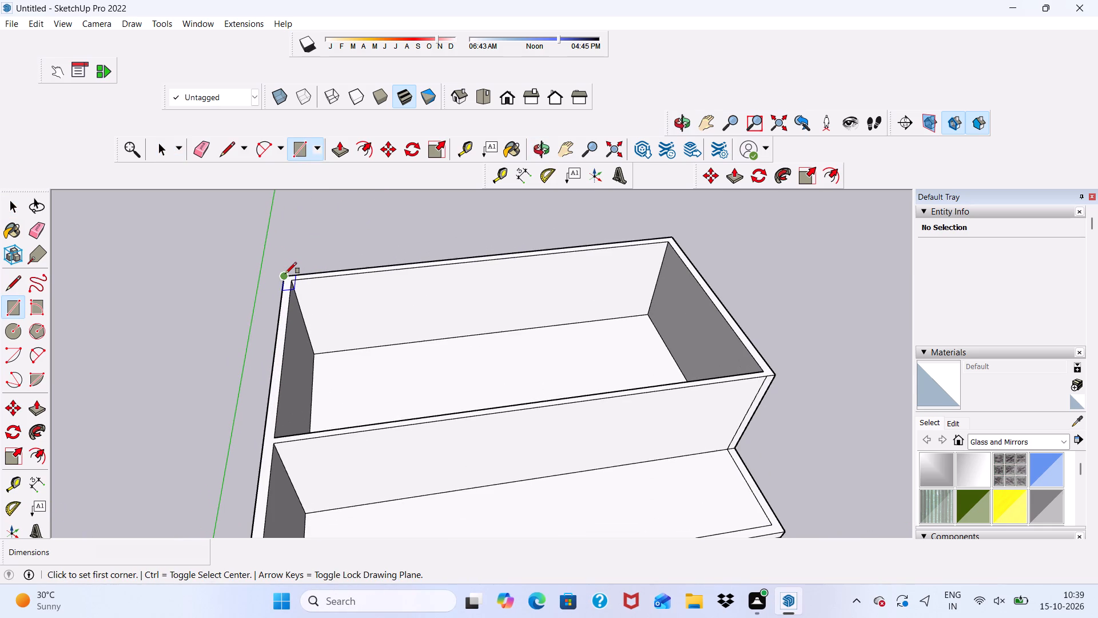
click(285, 274)
scroll(388, 268, down, 6)
scroll(554, 256, down, 6)
scroll(610, 367, up, 5)
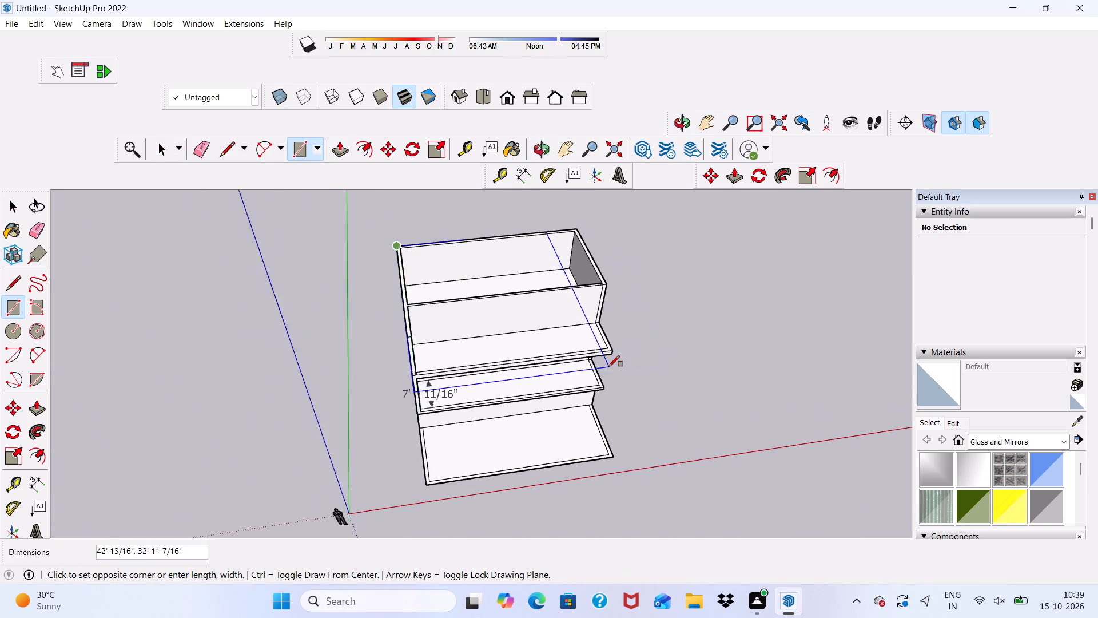
scroll(608, 367, up, 2)
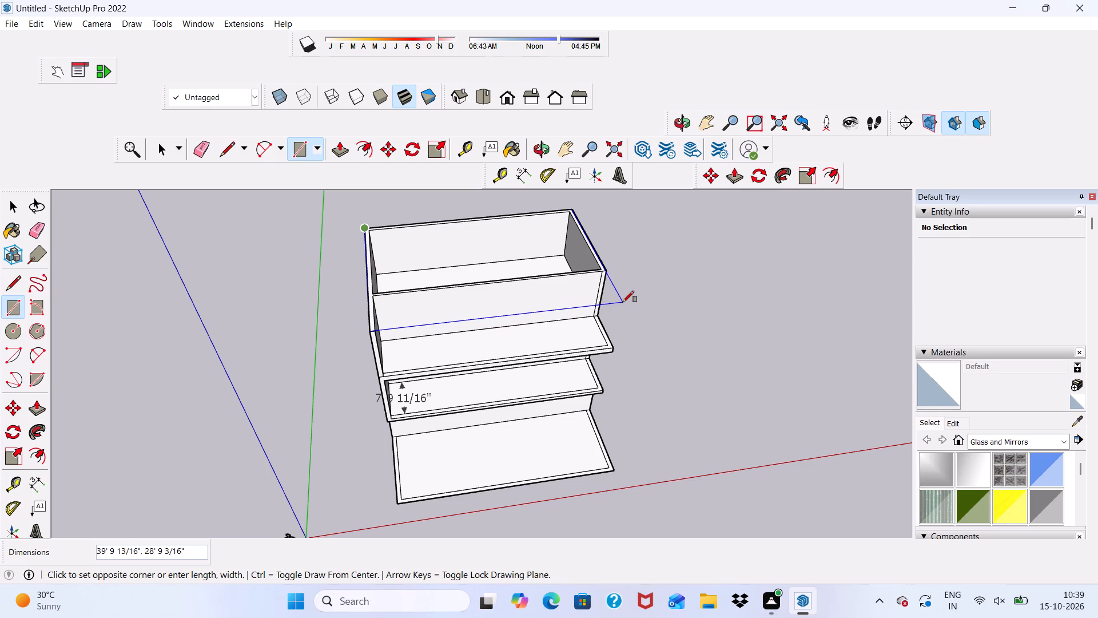
click(623, 302)
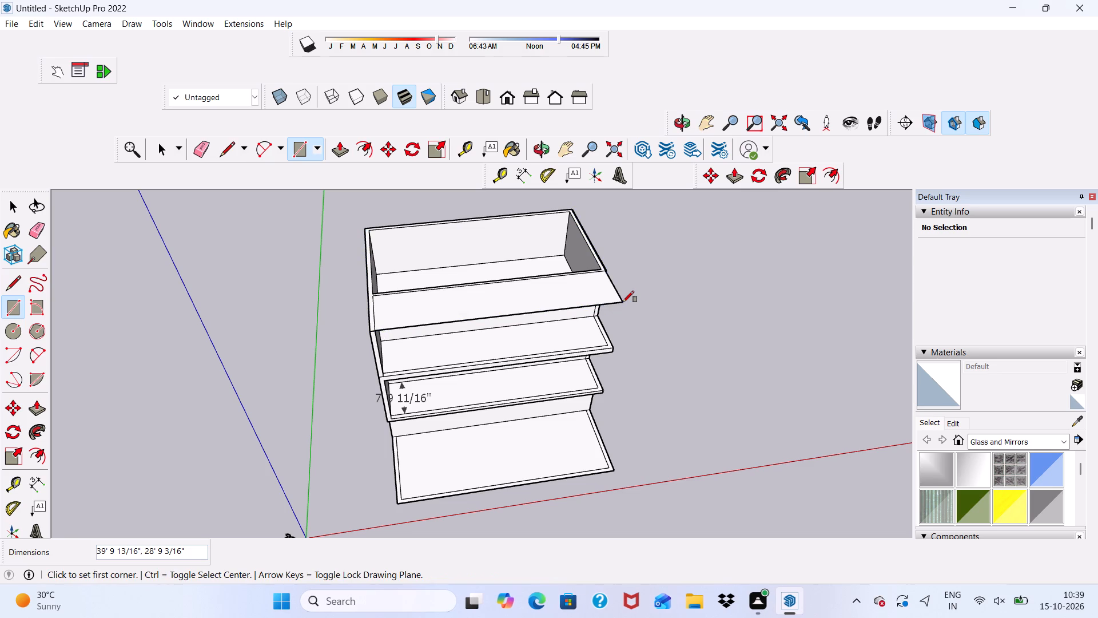
Push/Pull the roof face above the front balcony up 1'.
scroll(620, 308, down, 1)
middle_drag(614, 318, 228, 296)
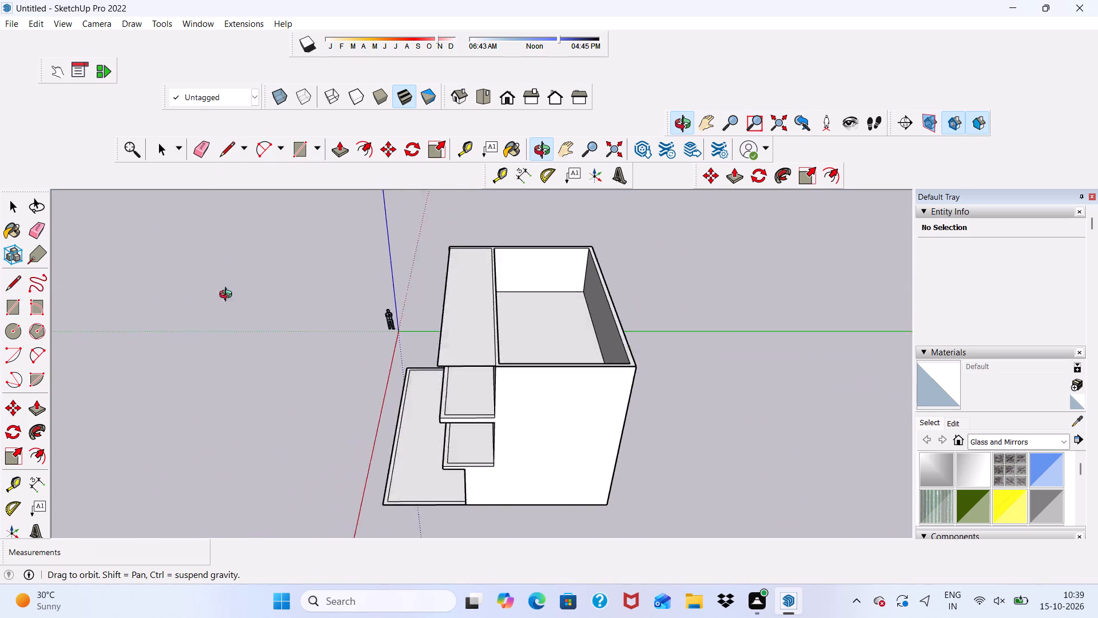
middle_drag(228, 296, 413, 330)
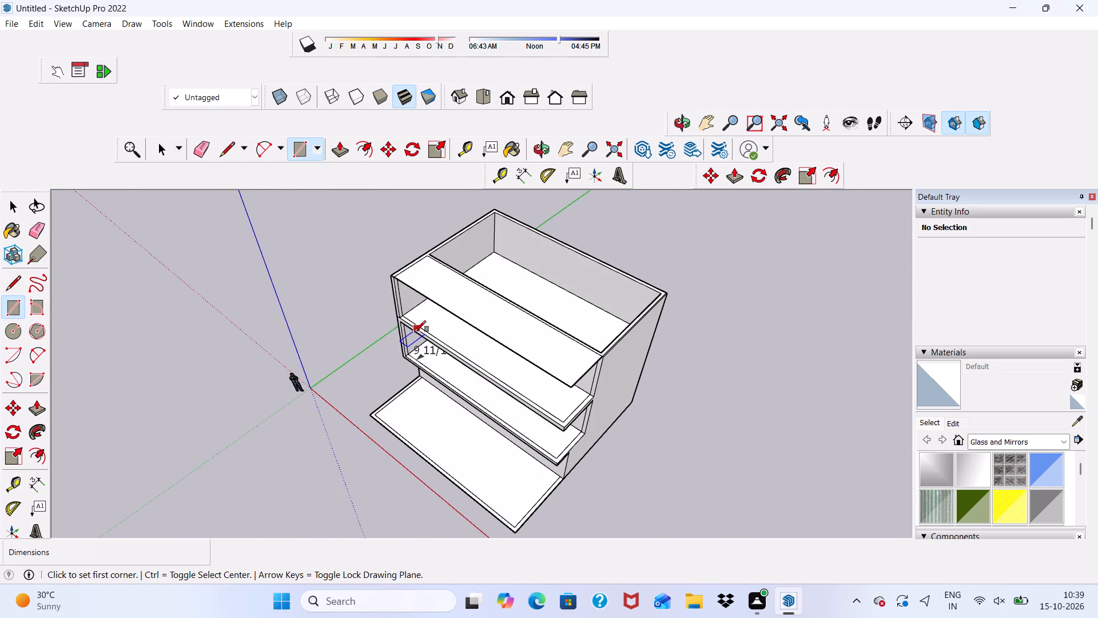
key(space)
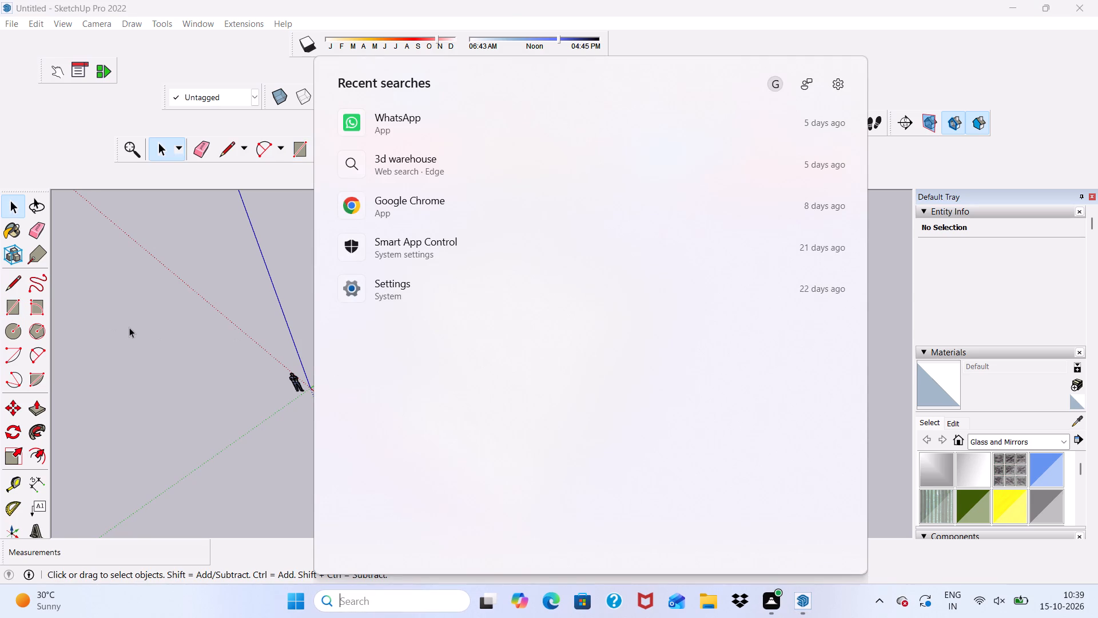
click(130, 327)
key(space)
scroll(445, 304, up, 6)
click(446, 296)
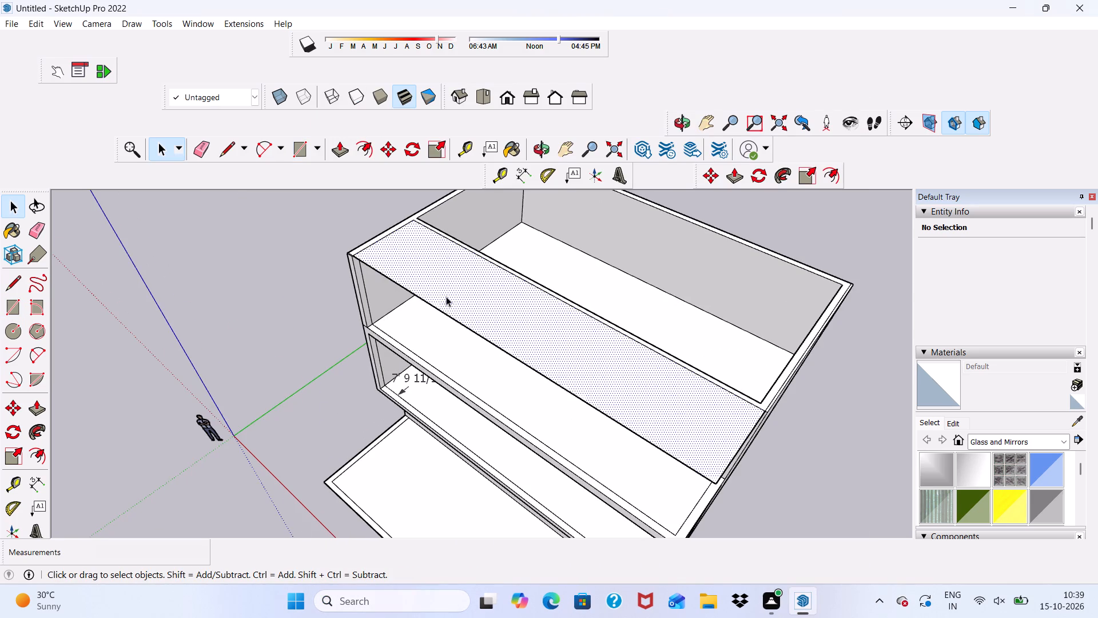
click(339, 149)
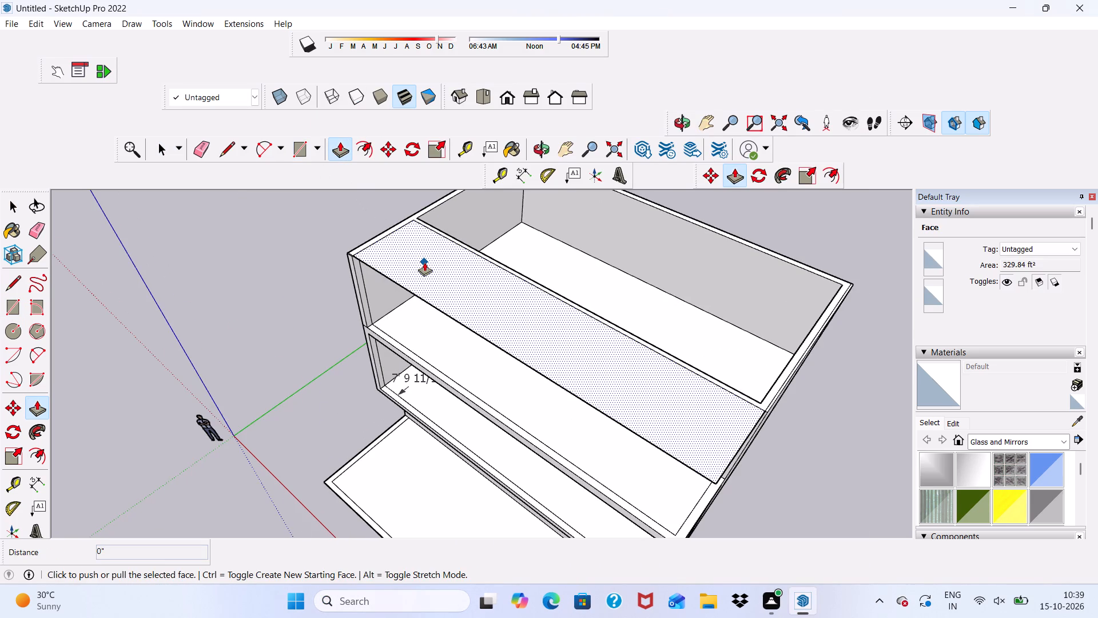
click(424, 262)
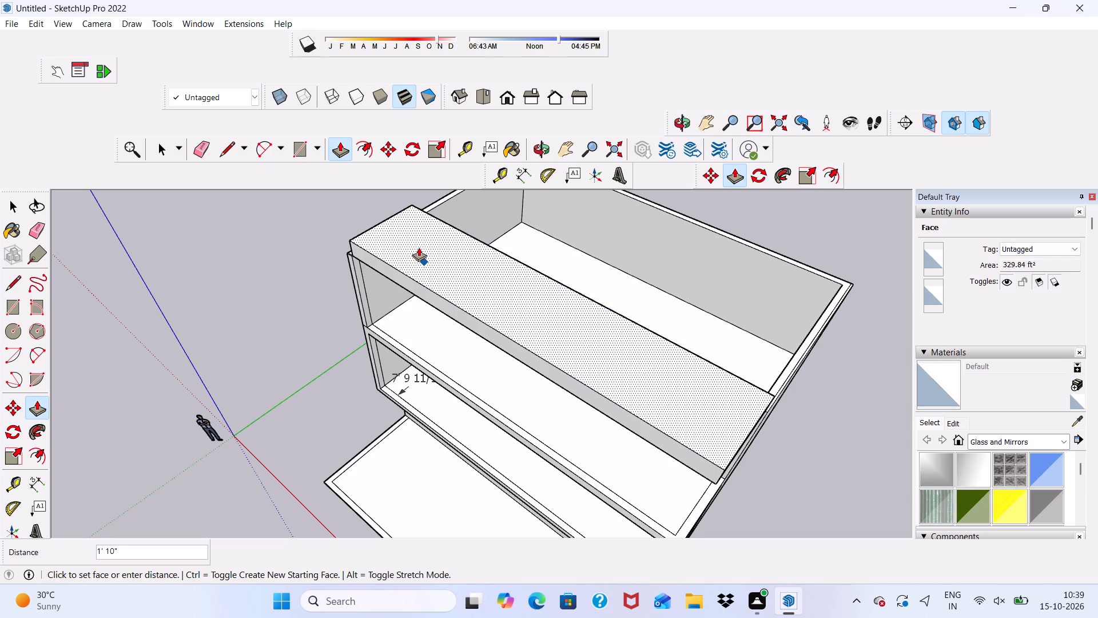
text(1')
key(Return)
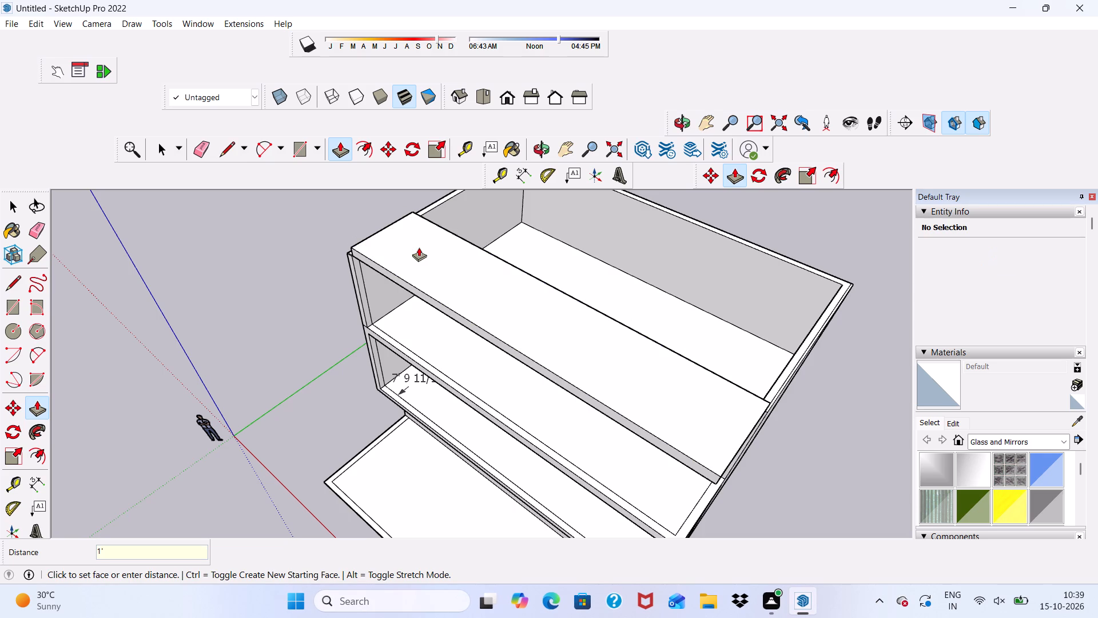
Erase the short edge on the roof slab's inner side face, near its end.
scroll(498, 295, down, 3)
middle_drag(531, 285, 172, 302)
scroll(394, 430, up, 6)
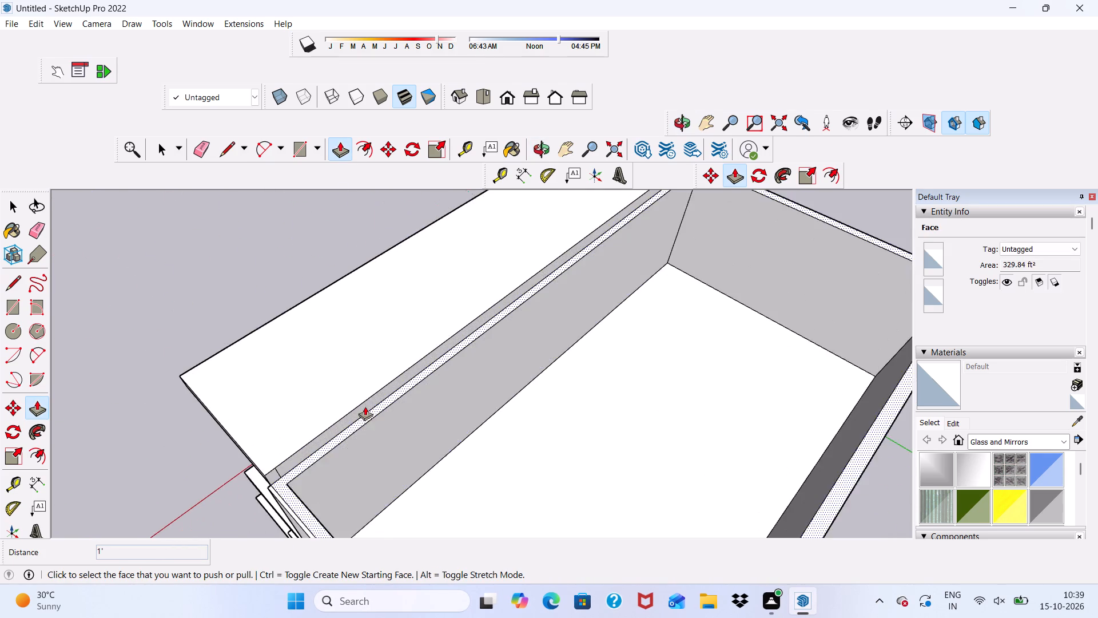
scroll(364, 409, up, 3)
click(199, 148)
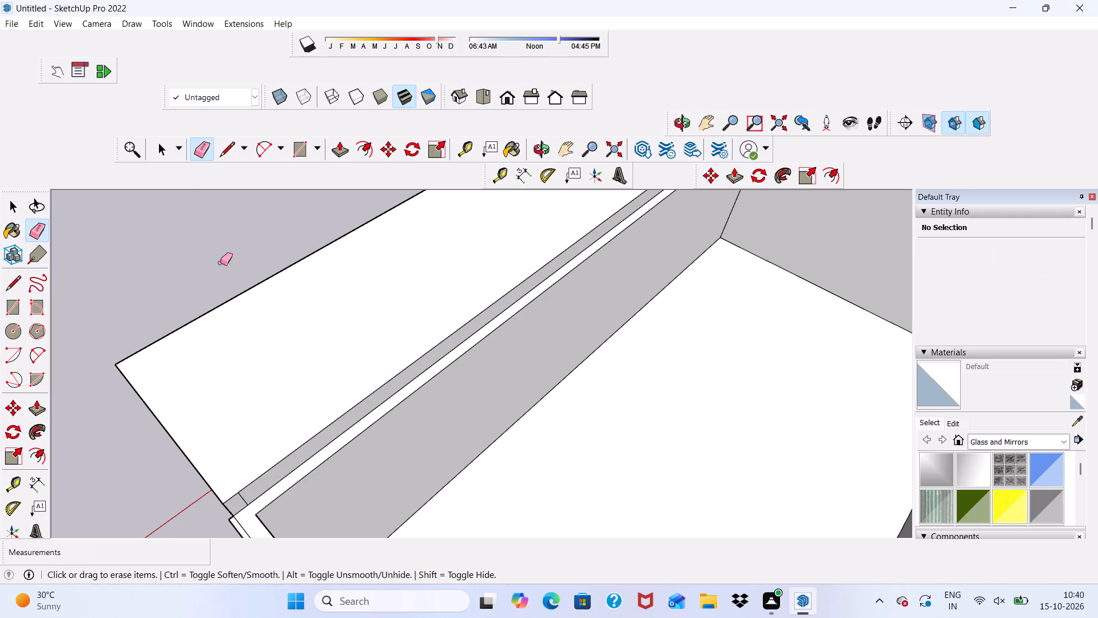
scroll(250, 490, up, 4)
click(235, 501)
key(space)
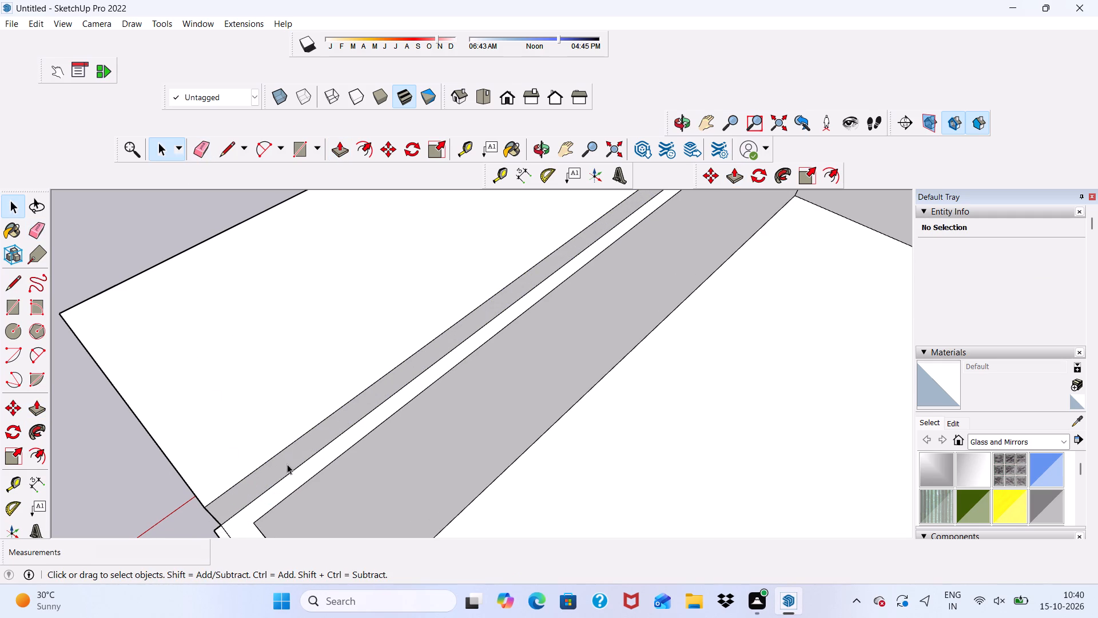
Push/Pull the roof slab's inner side face about 20' 4" across the open storey to the building's rear wall.
click(281, 457)
click(339, 149)
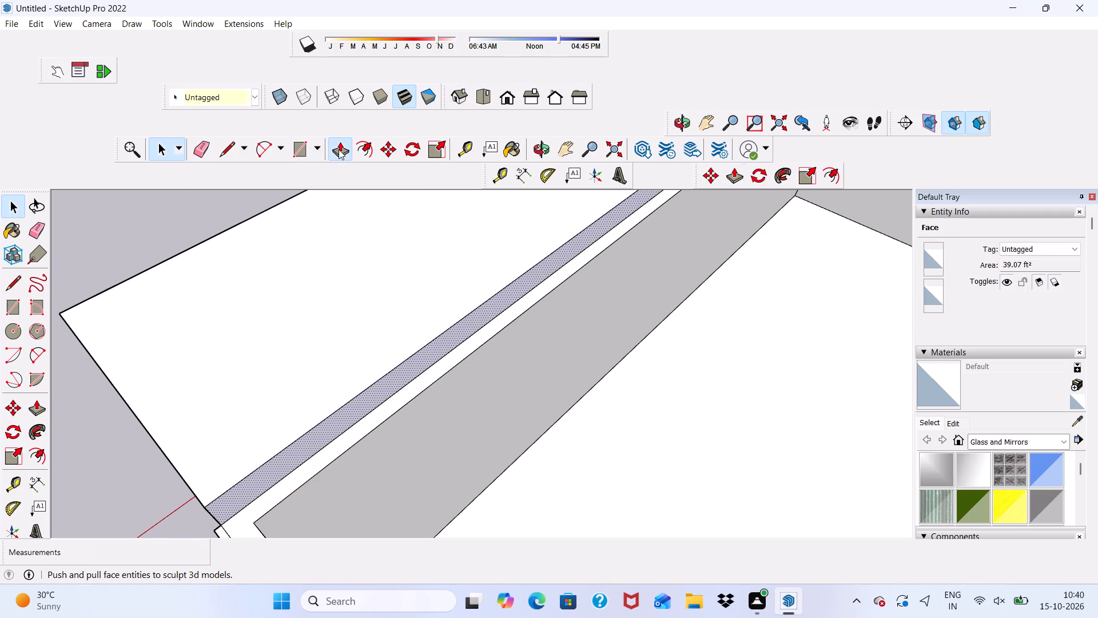
click(358, 399)
scroll(387, 412, down, 7)
scroll(391, 351, down, 5)
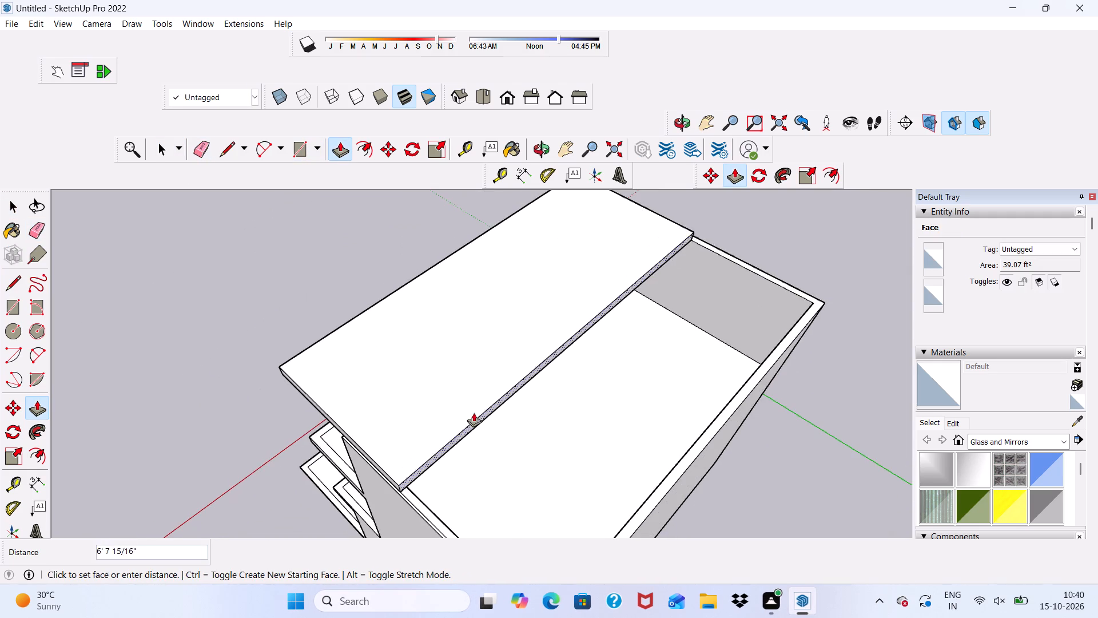
scroll(540, 449, down, 3)
middle_drag(688, 404, 620, 235)
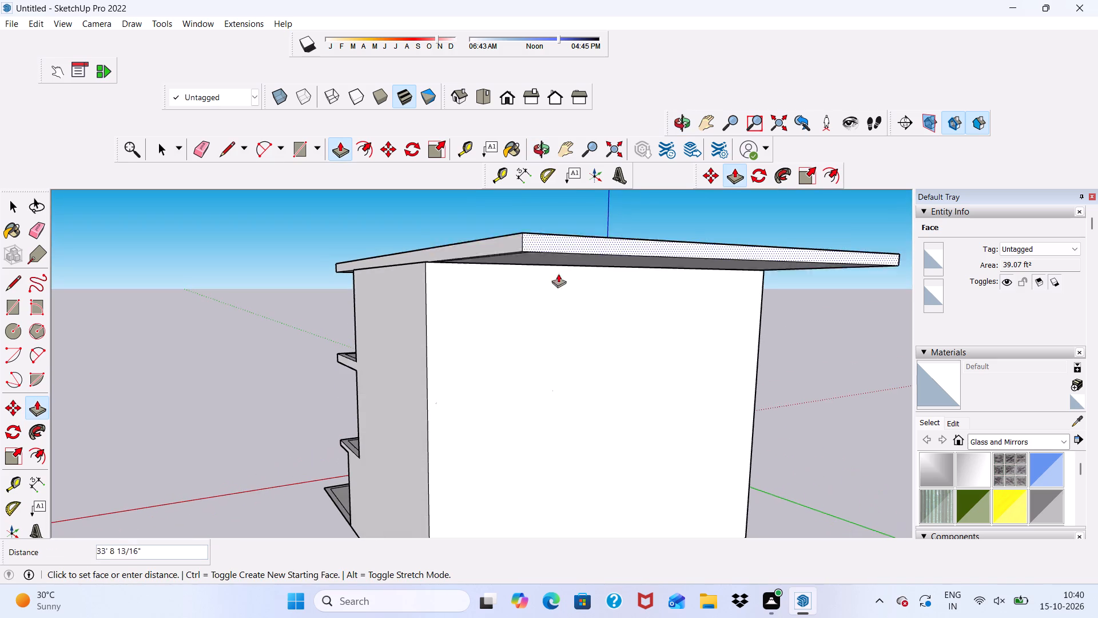
scroll(429, 282, up, 4)
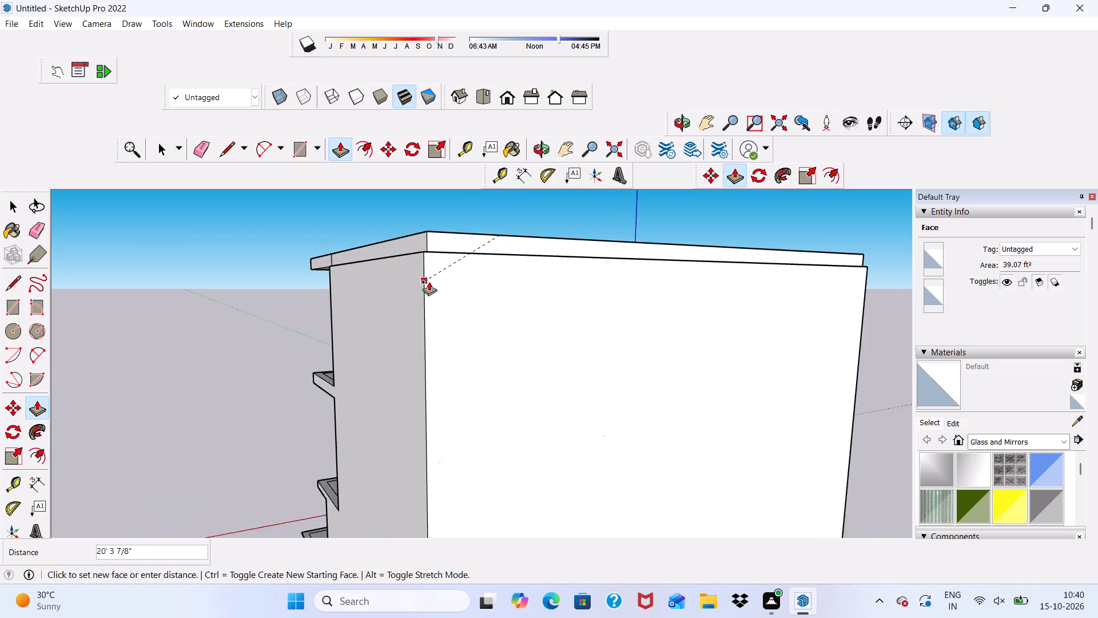
scroll(429, 282, up, 7)
middle_drag(410, 247, 471, 345)
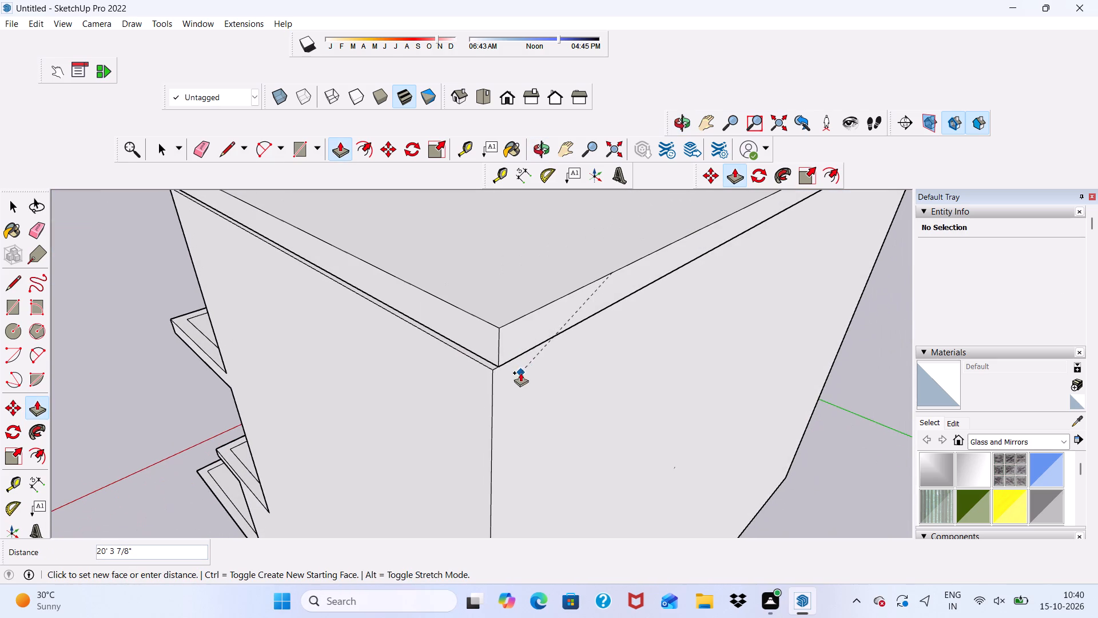
click(510, 369)
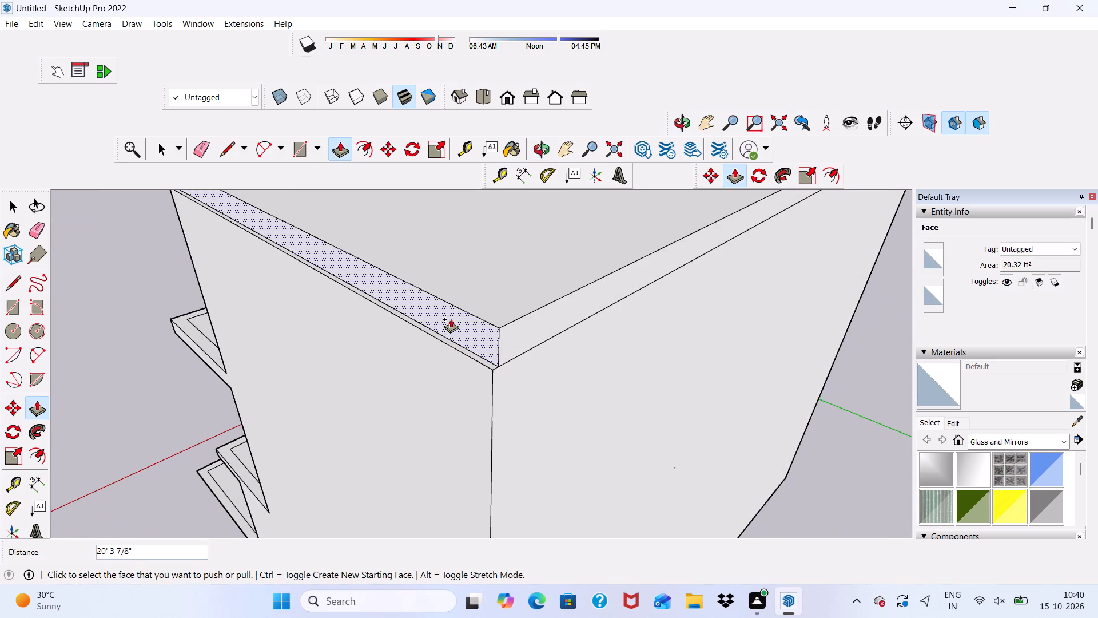
Push/Pull both parts of the roof slab's side face flush with the side wall, the front part by about 2 3/16".
click(451, 319)
click(484, 382)
scroll(449, 304, down, 11)
middle_drag(269, 239, 284, 247)
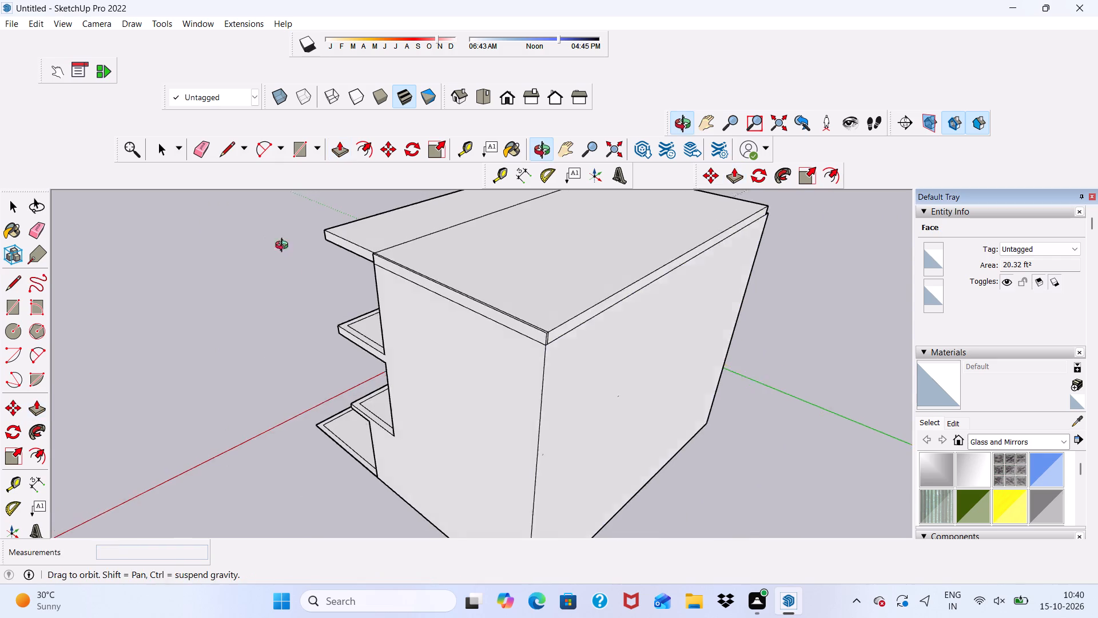
middle_drag(284, 247, 463, 265)
scroll(479, 303, up, 12)
click(417, 298)
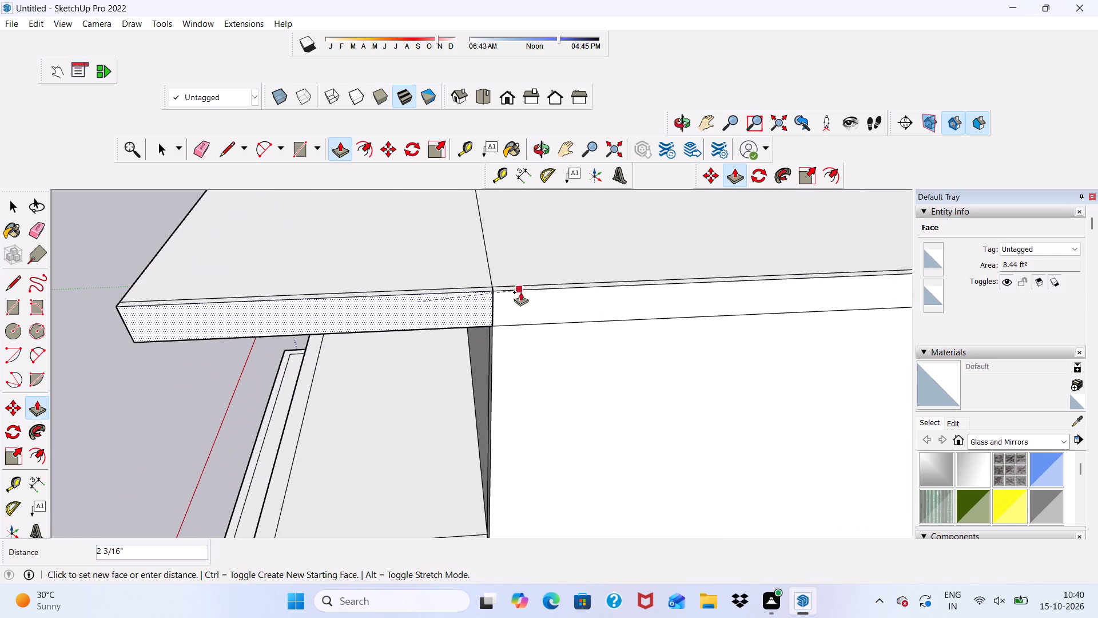
click(524, 291)
Push/Pull both parts of the roof slab's opposite side face out 9" to reach the outer wall.
scroll(443, 314, down, 20)
scroll(443, 314, down, 1)
middle_drag(376, 324, 702, 208)
scroll(484, 243, up, 12)
scroll(357, 324, down, 5)
middle_drag(368, 336, 649, 290)
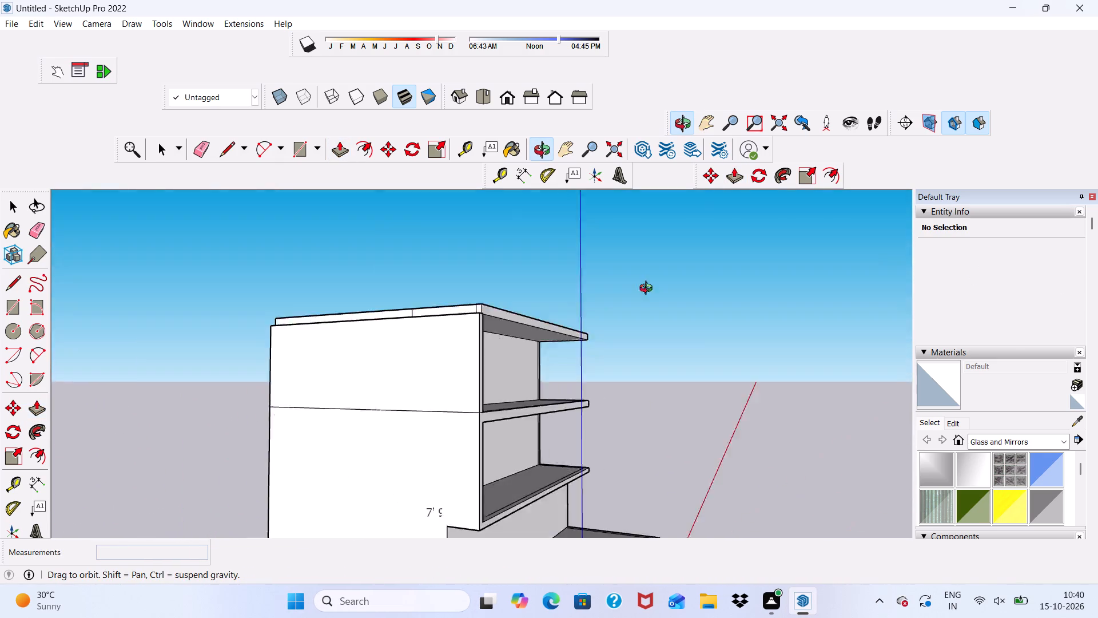
middle_drag(649, 290, 691, 294)
scroll(447, 326, up, 10)
click(441, 303)
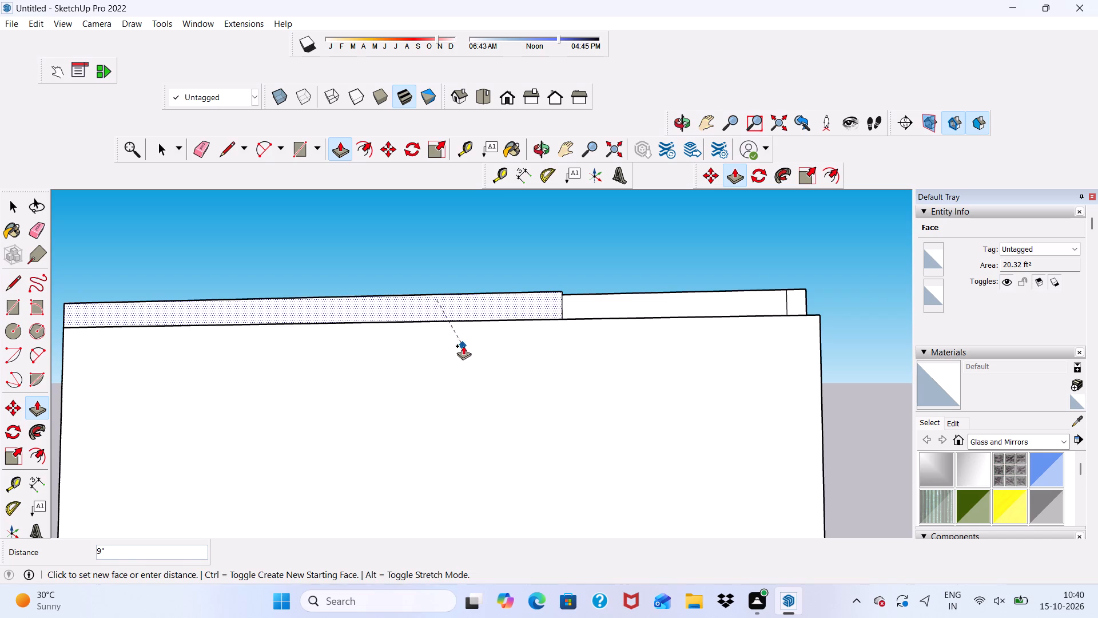
click(463, 346)
click(602, 298)
click(531, 298)
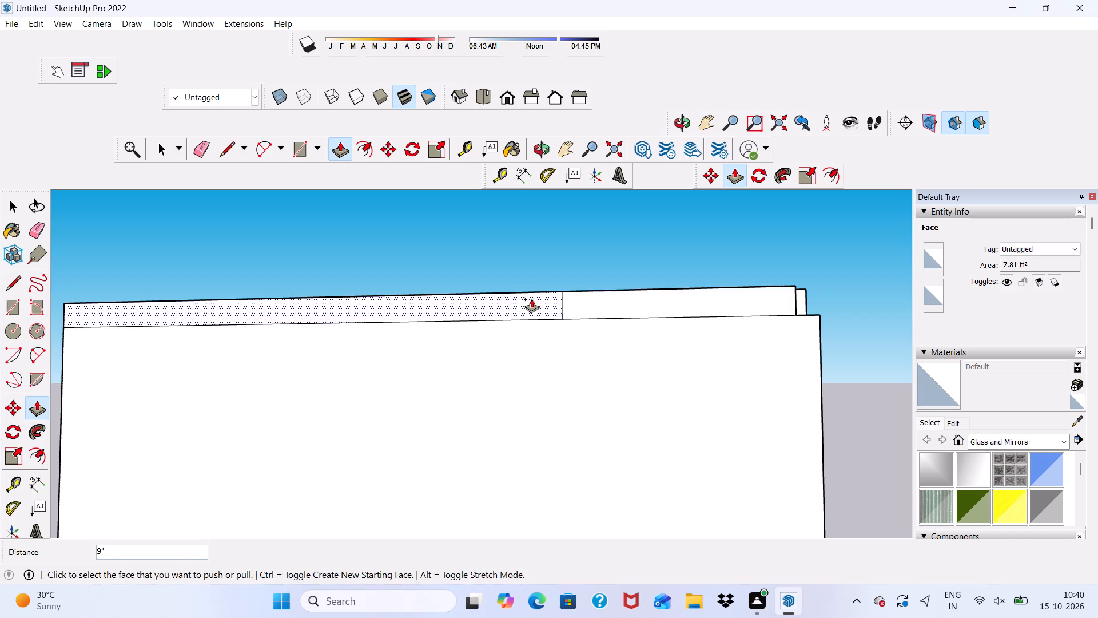
Push/Pull the narrow recessed side face at the roof slab's front corner out 9" to fill the gap above the wall.
scroll(534, 325, down, 6)
middle_drag(610, 363, 409, 420)
scroll(624, 377, up, 14)
click(556, 357)
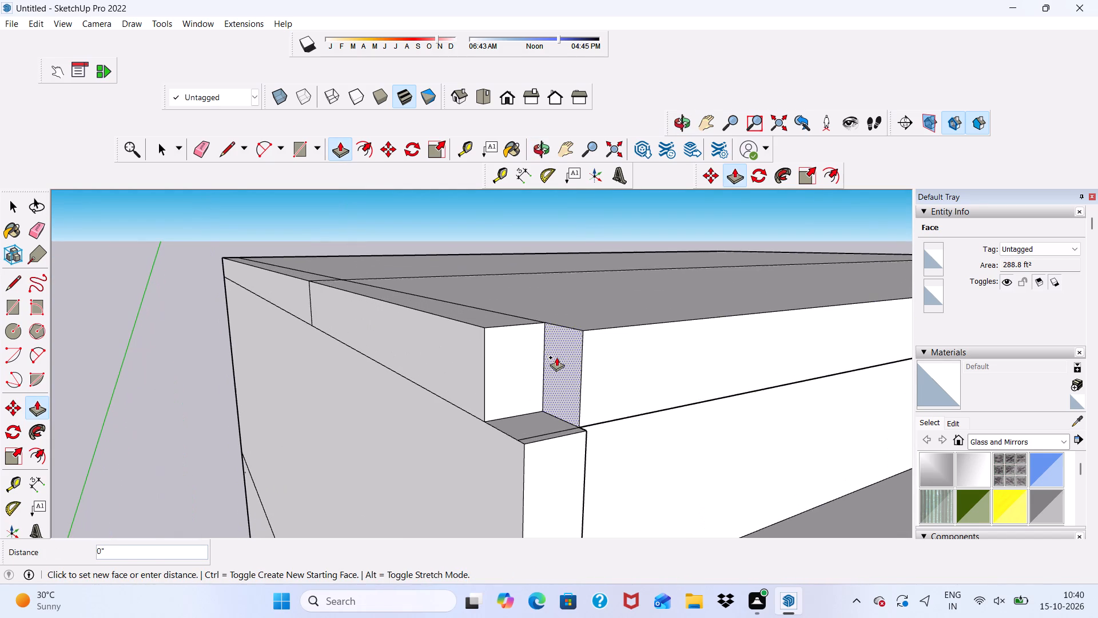
click(459, 326)
Push/Pull the front face of the roof slab's corner piece about 1 3/8" flush with the wall end below.
scroll(459, 326, down, 9)
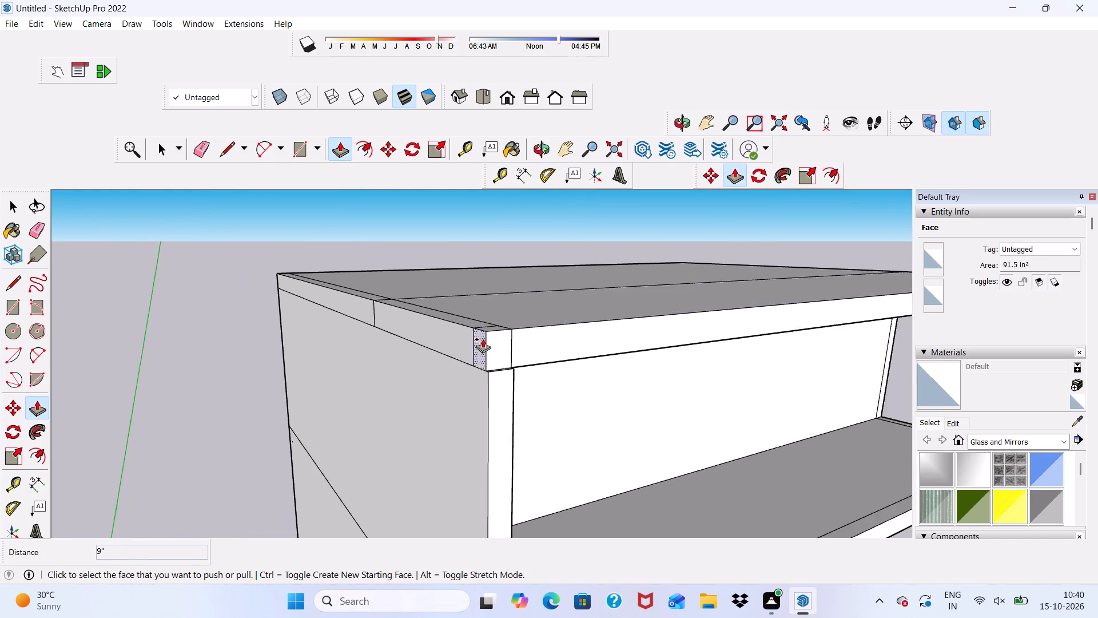
middle_drag(485, 342, 452, 398)
scroll(479, 387, up, 5)
click(480, 380)
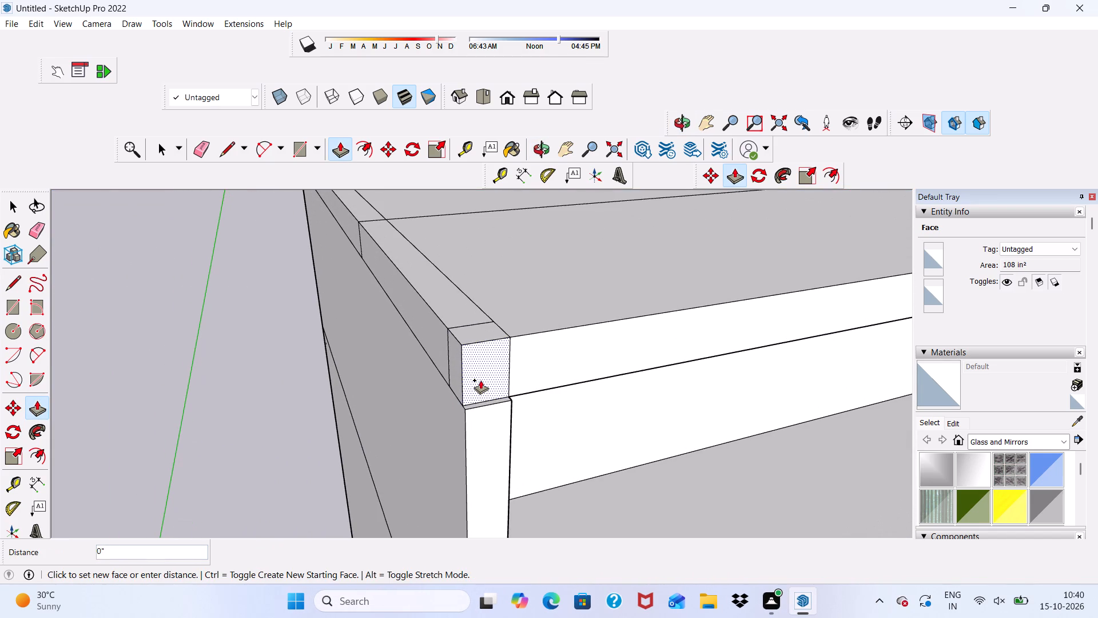
click(475, 427)
middle_drag(479, 390, 278, 378)
scroll(278, 378, down, 1)
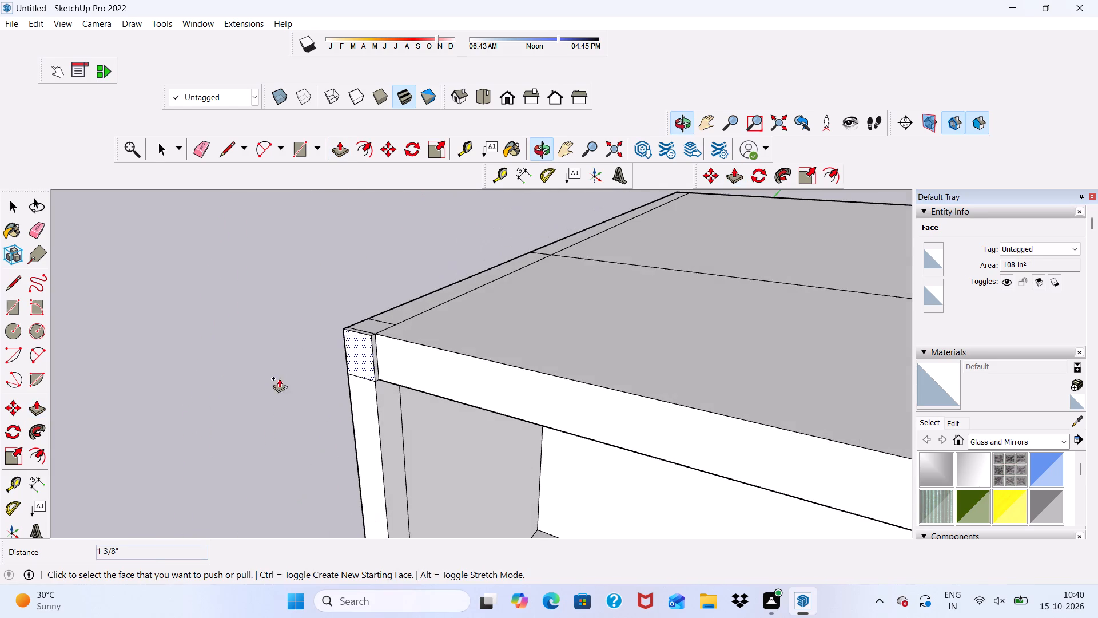
Push/Pull the roof slab's long front face out 1 3/8" flush with the corner piece.
click(449, 364)
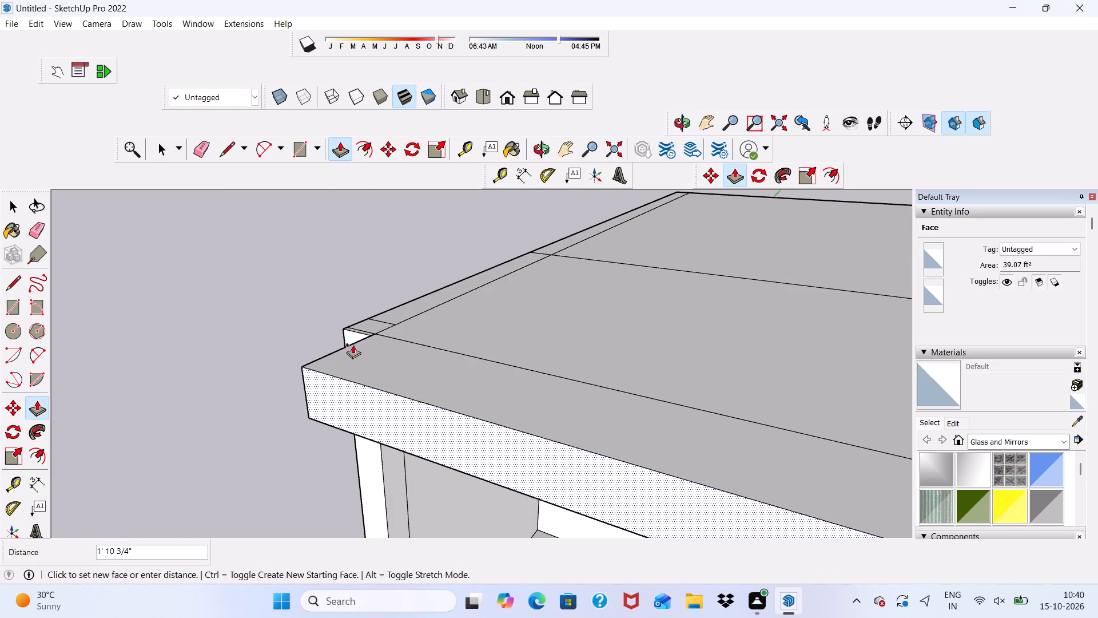
click(357, 331)
Push/Pull the narrow recessed face at the roof slab's other front corner out 1 3/8" flush with the front face.
scroll(325, 339, down, 20)
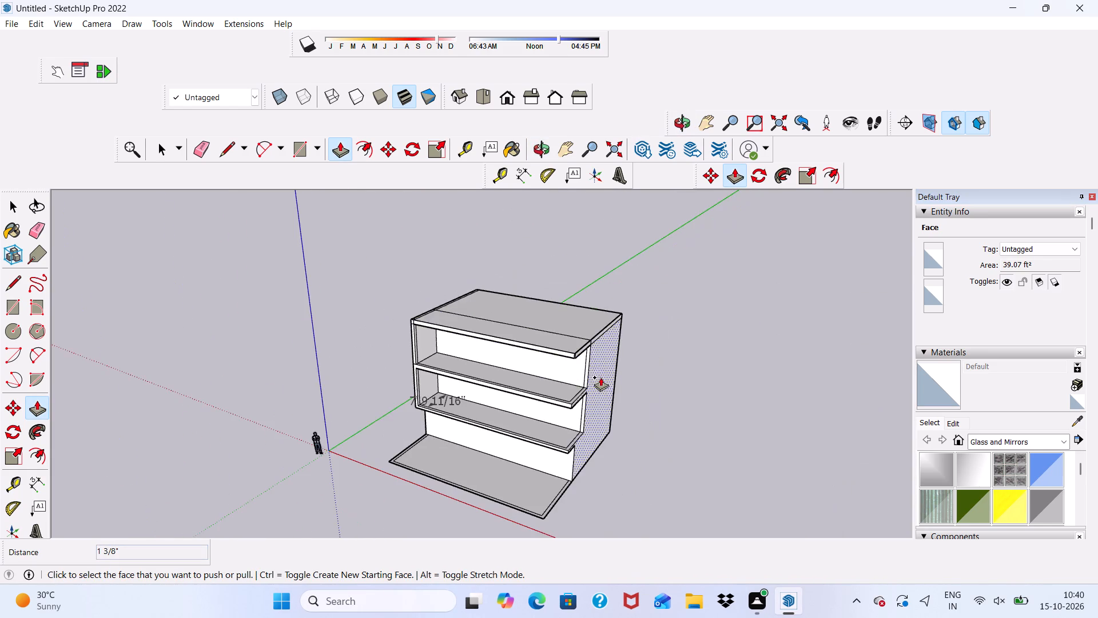
middle_drag(601, 378, 558, 320)
scroll(555, 318, up, 20)
scroll(555, 318, up, 1)
scroll(556, 429, up, 6)
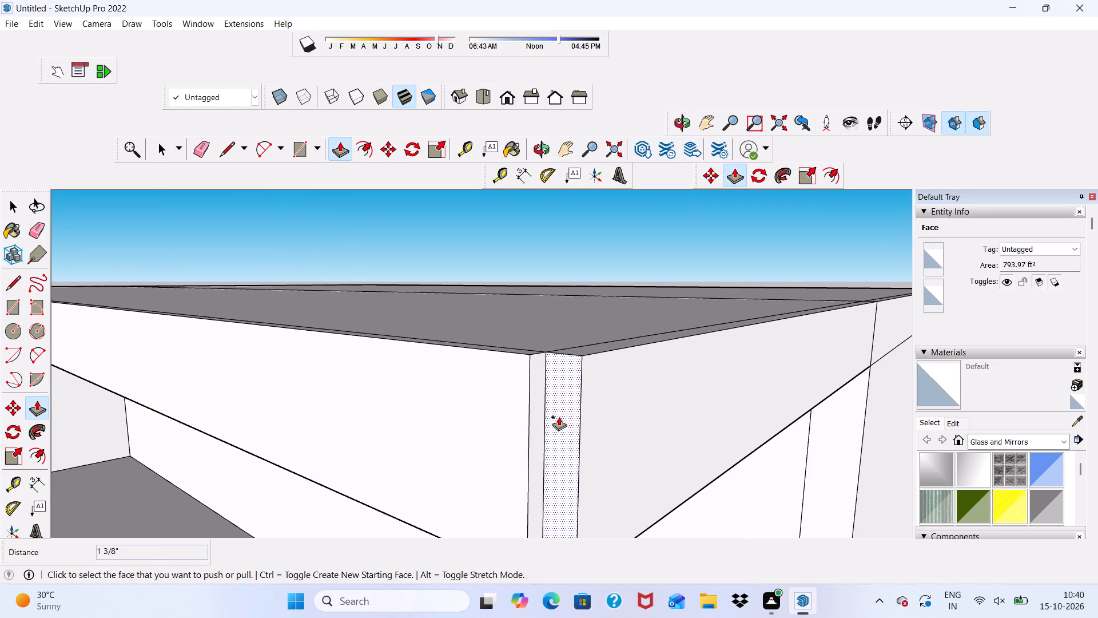
click(559, 417)
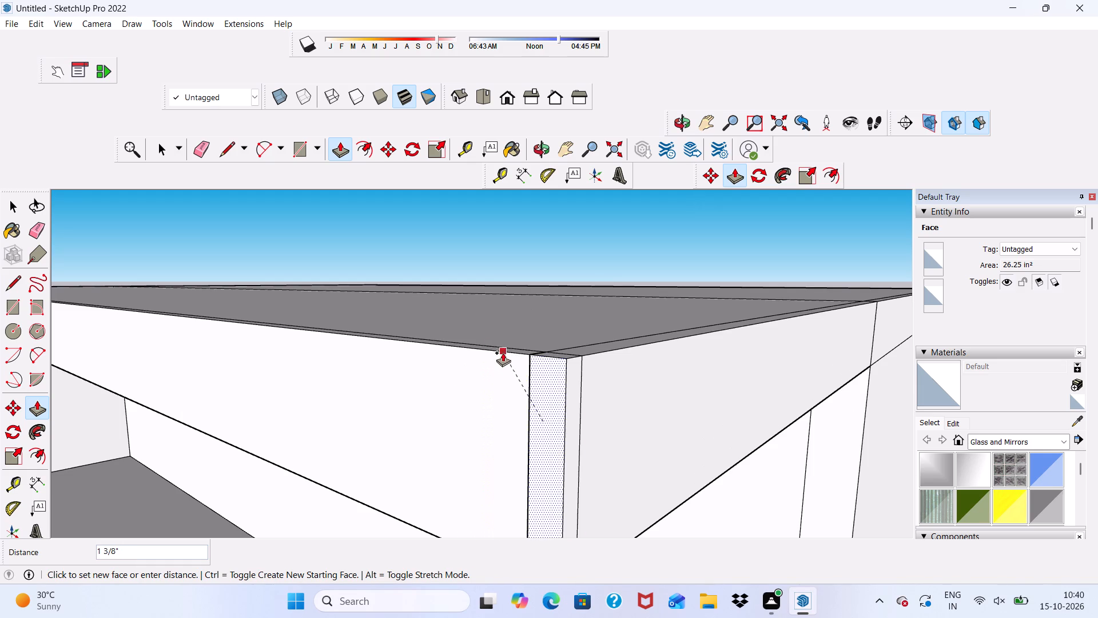
click(503, 352)
Erase the leftover seam lines on the top, front and side of the roof slab around this front corner.
scroll(503, 352, down, 6)
middle_drag(552, 365, 465, 452)
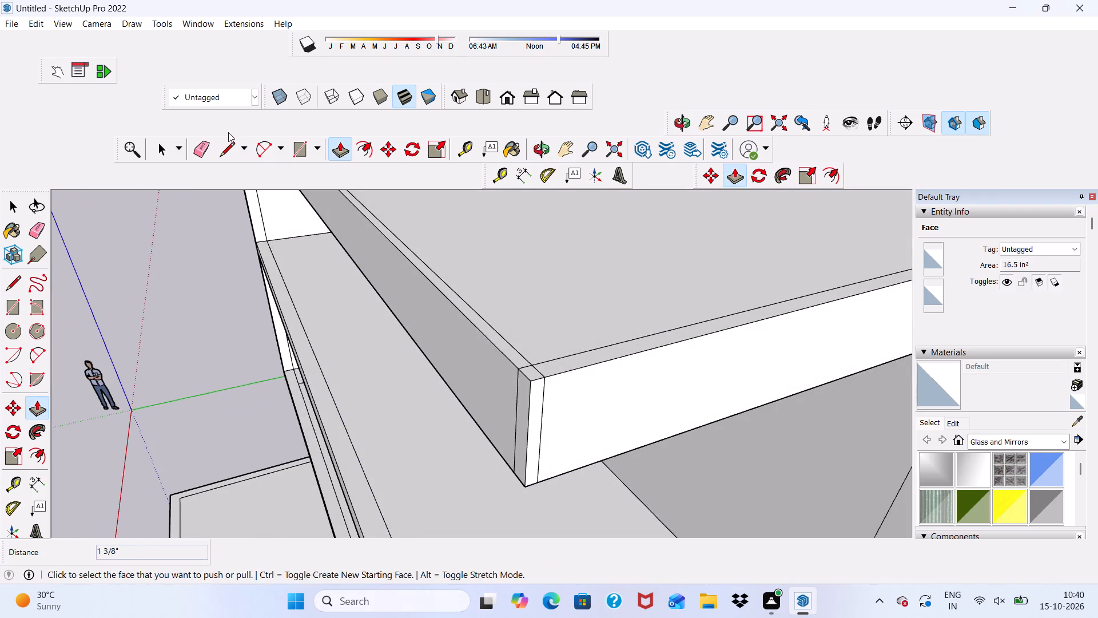
click(204, 148)
scroll(460, 209, up, 5)
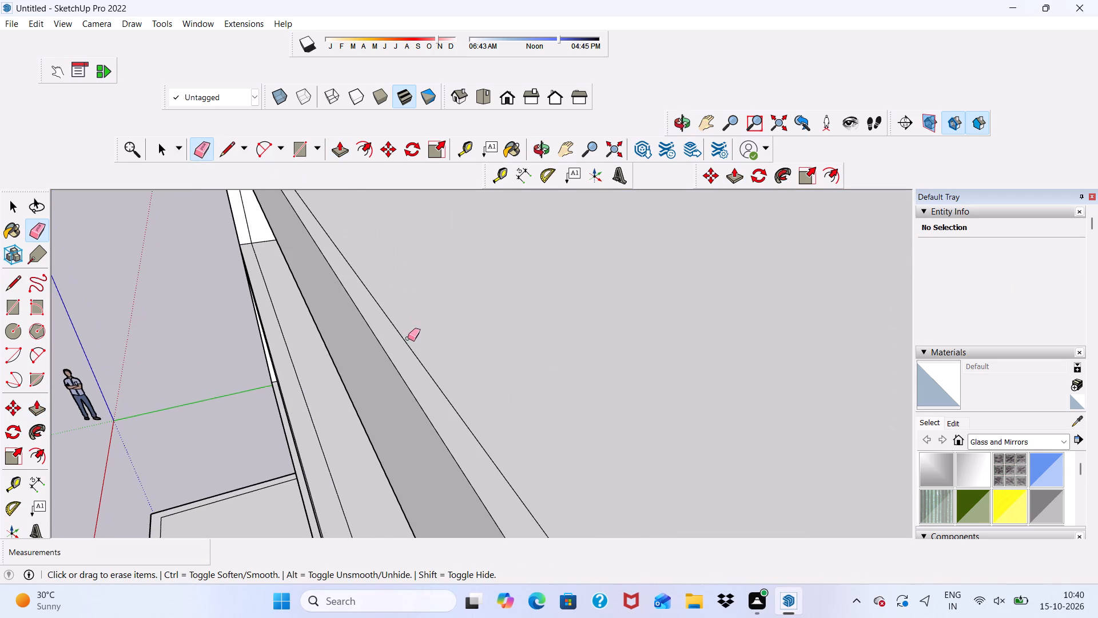
click(407, 344)
scroll(420, 255, down, 12)
scroll(517, 484, up, 6)
scroll(531, 391, down, 6)
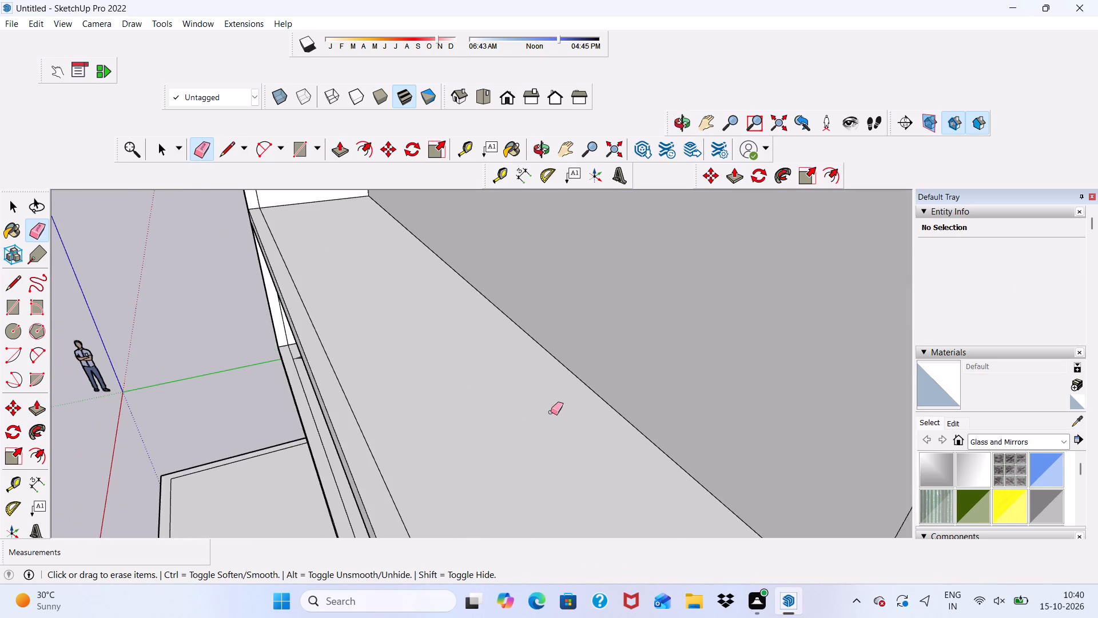
scroll(551, 412, down, 3)
scroll(564, 335, up, 12)
click(556, 354)
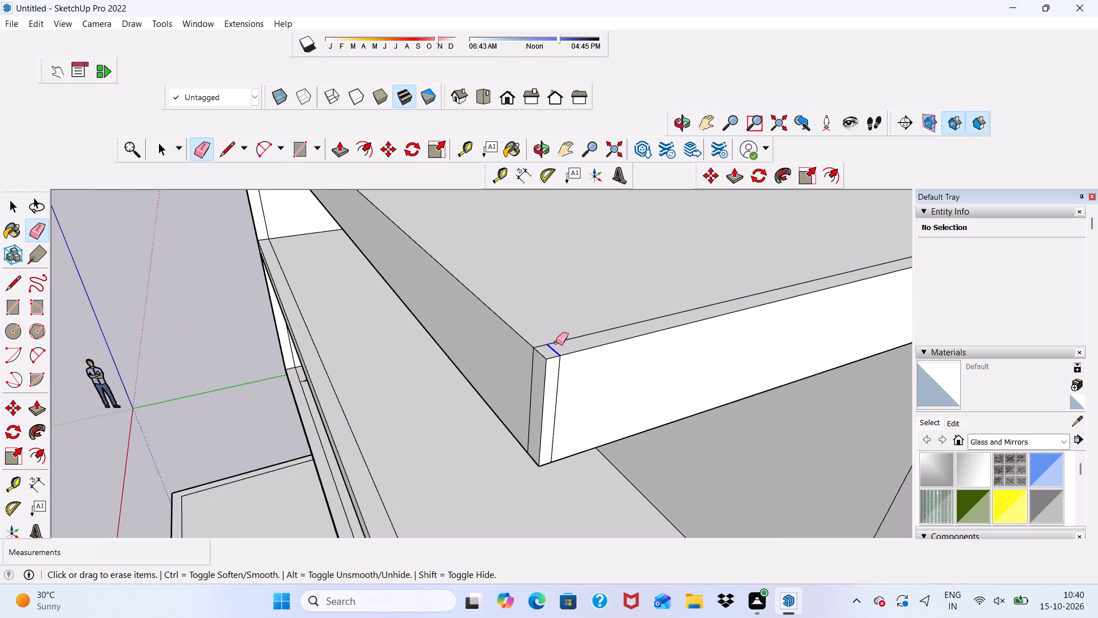
click(556, 342)
click(560, 371)
click(544, 344)
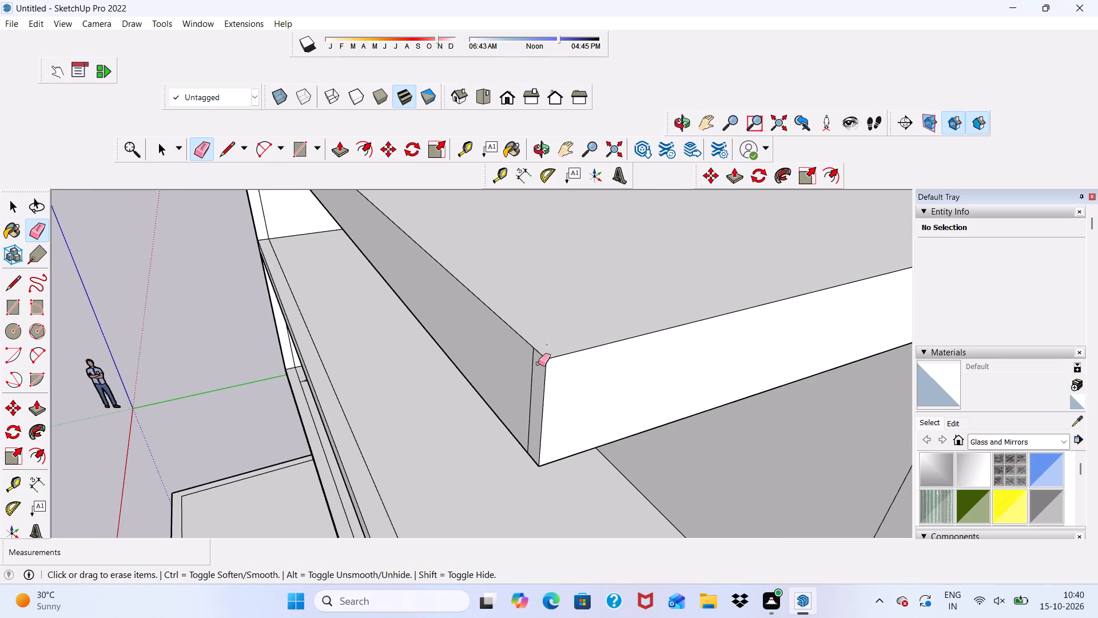
click(535, 370)
click(547, 347)
click(549, 343)
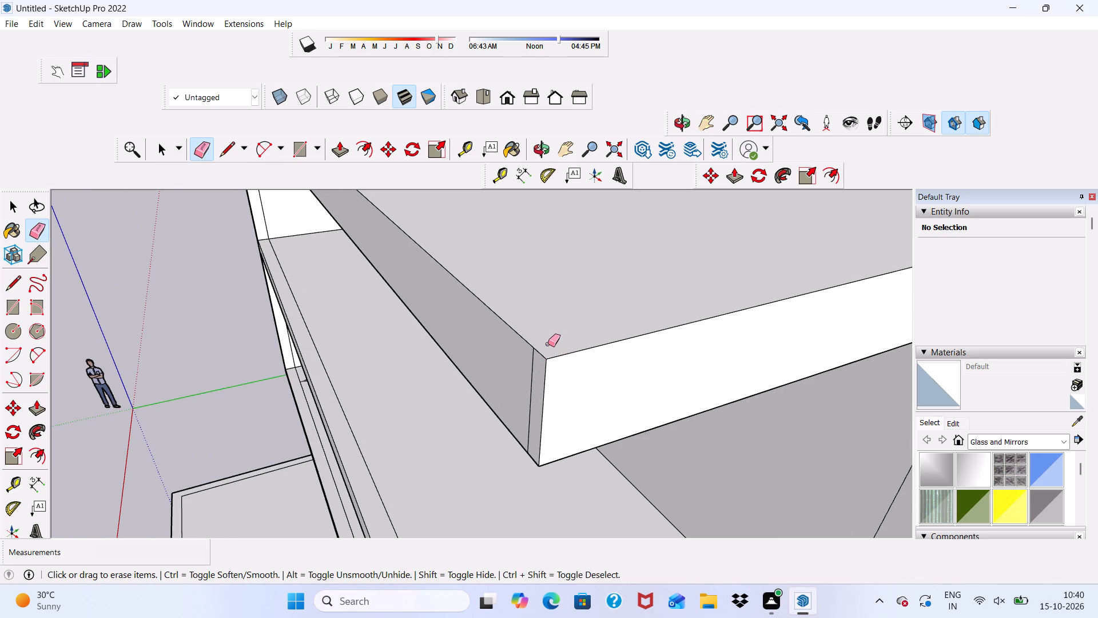
drag(536, 371, 527, 375)
Erase the line crossing the roof top, its seam on the slab's side, and the thin strip outline along that side.
scroll(492, 396, down, 19)
scroll(425, 411, up, 12)
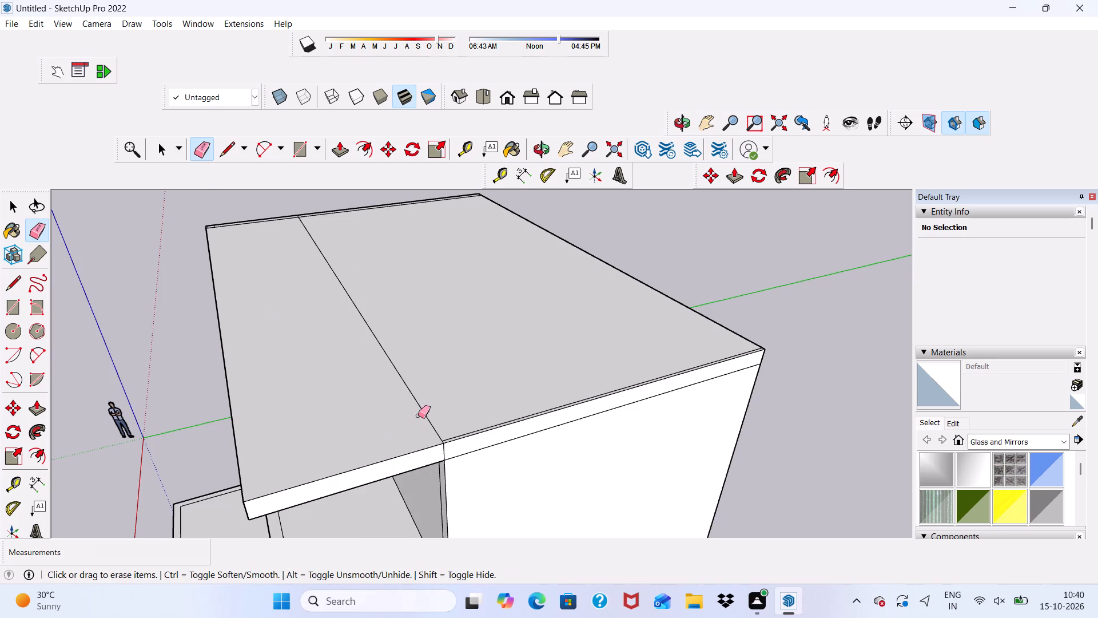
drag(418, 415, 425, 413)
scroll(433, 421, up, 12)
drag(444, 451, 445, 459)
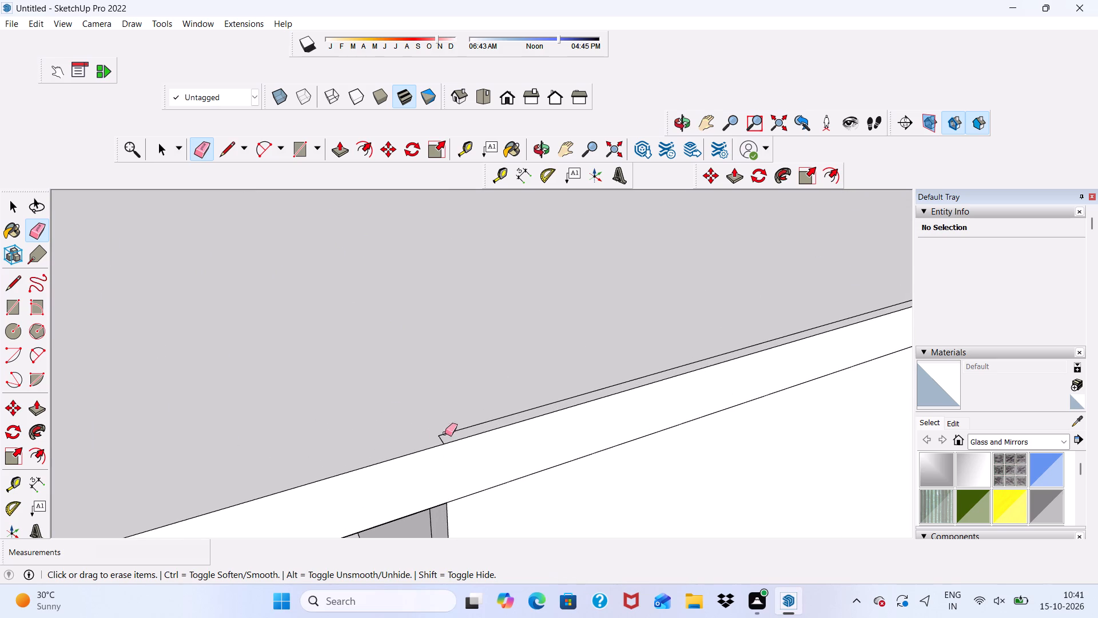
click(441, 437)
click(440, 431)
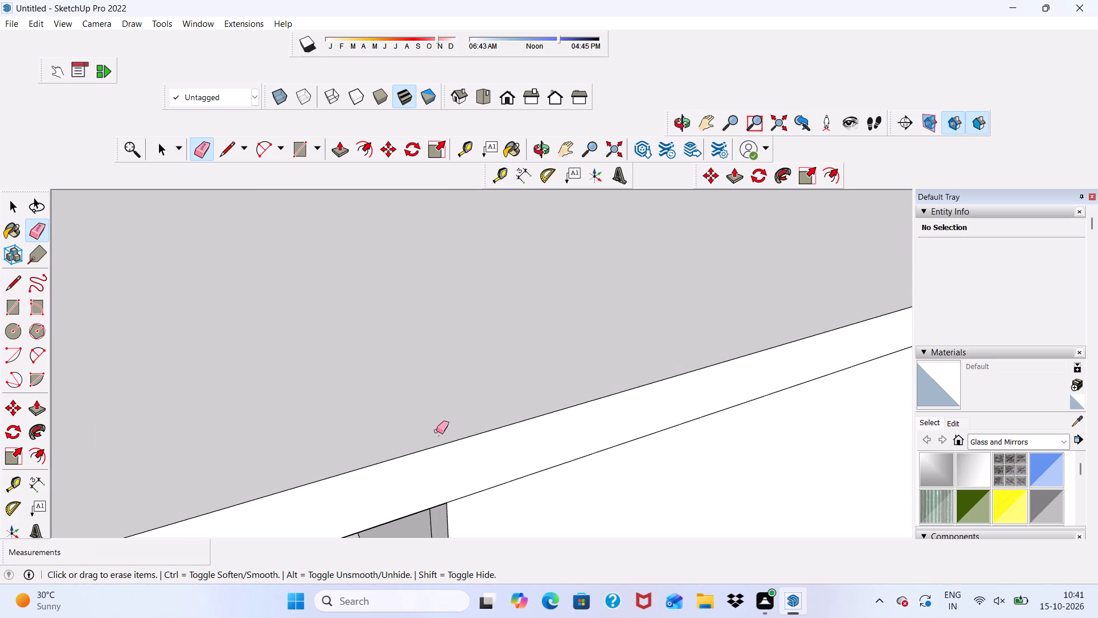
scroll(444, 442, down, 12)
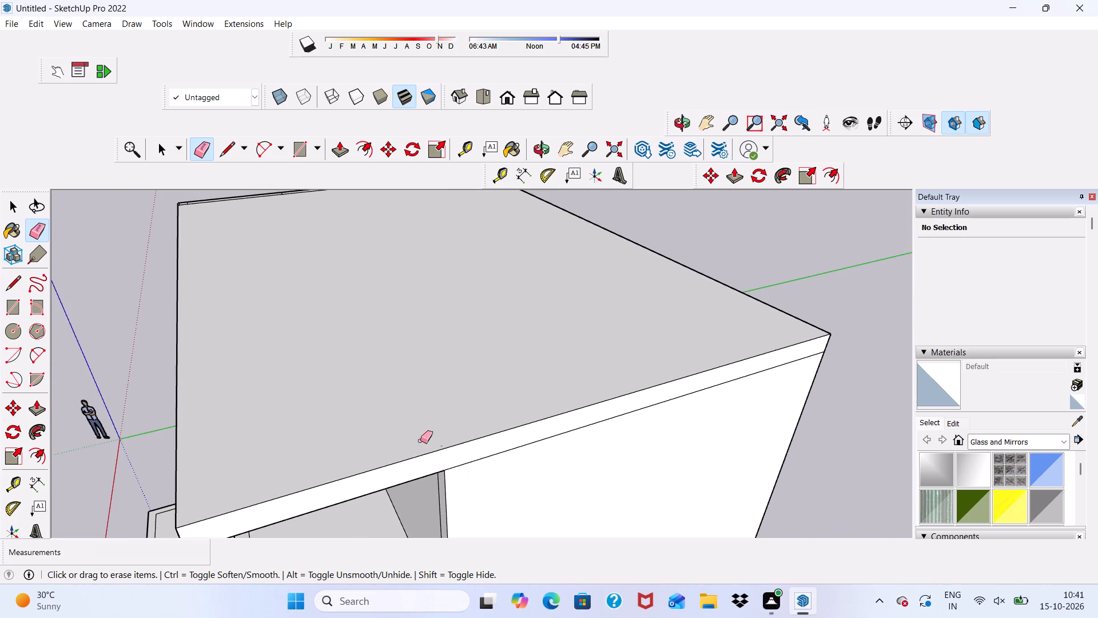
Erase the short vertical seam on the roof slab's rear face at the adjacent back corner.
scroll(409, 444, down, 11)
scroll(547, 451, up, 4)
scroll(543, 390, up, 4)
middle_drag(603, 393, 254, 455)
scroll(311, 365, up, 5)
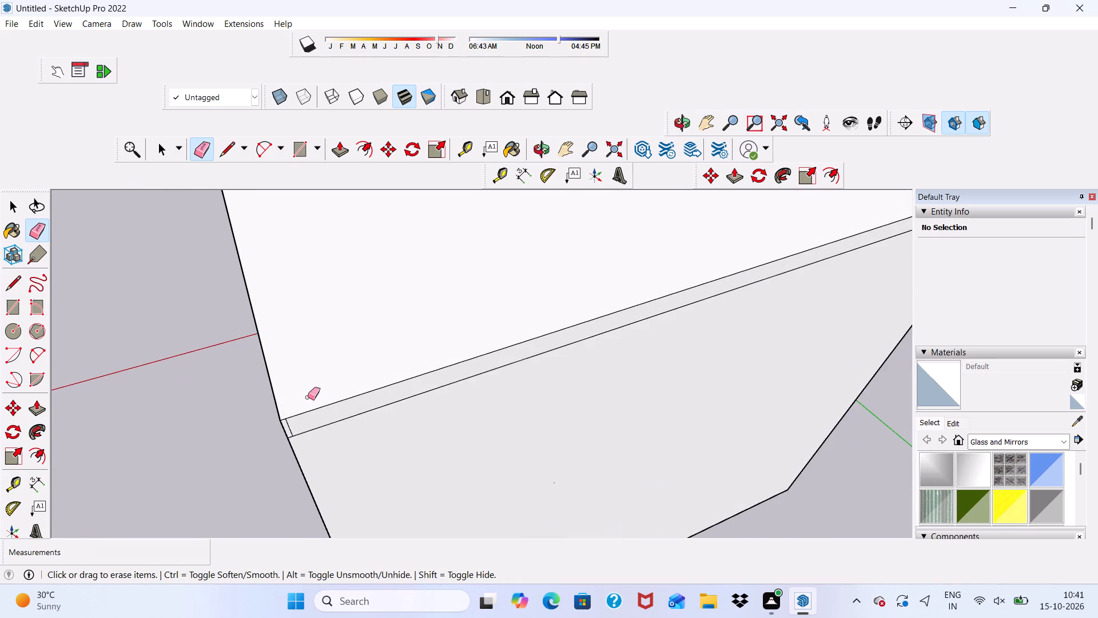
scroll(308, 397, up, 5)
click(284, 425)
scroll(301, 422, down, 4)
scroll(241, 420, down, 5)
scroll(289, 423, down, 3)
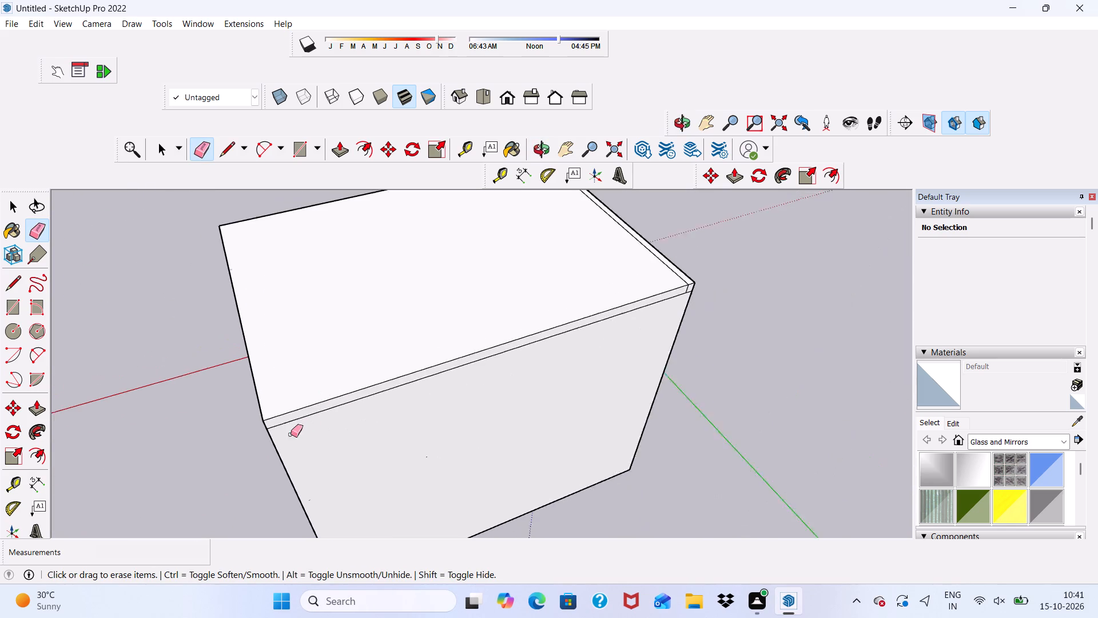
Erase the long roof-top line parallel to the opposite side and the vertical seam at that back corner.
scroll(291, 434, down, 7)
scroll(439, 426, up, 11)
scroll(492, 374, down, 10)
scroll(517, 255, up, 6)
scroll(506, 252, down, 1)
scroll(490, 284, up, 6)
scroll(490, 284, down, 1)
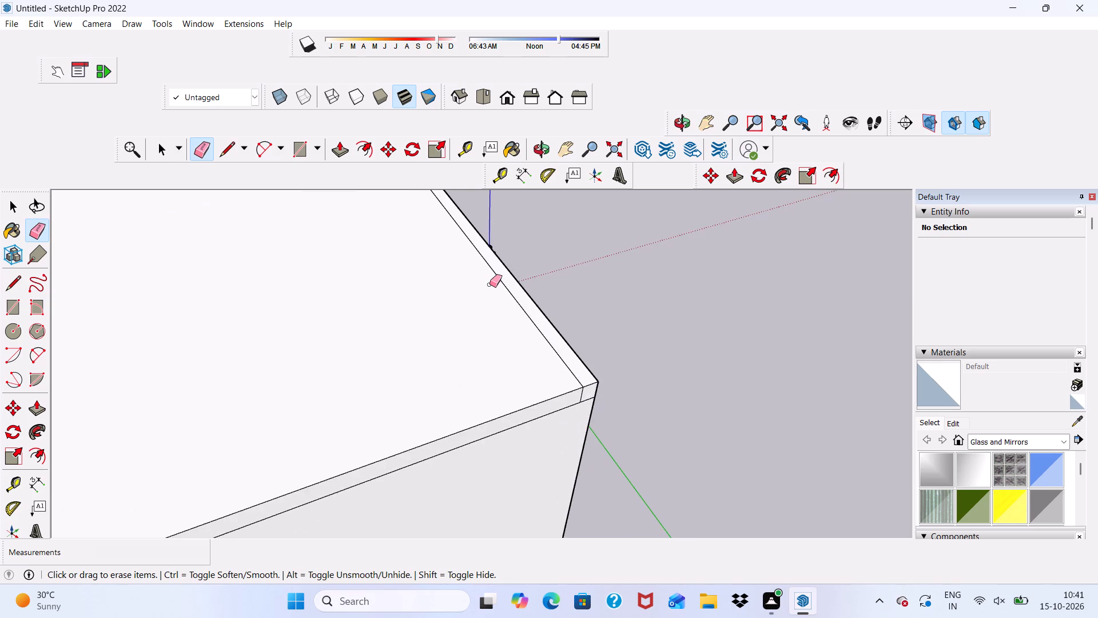
scroll(490, 284, up, 5)
click(523, 293)
click(524, 306)
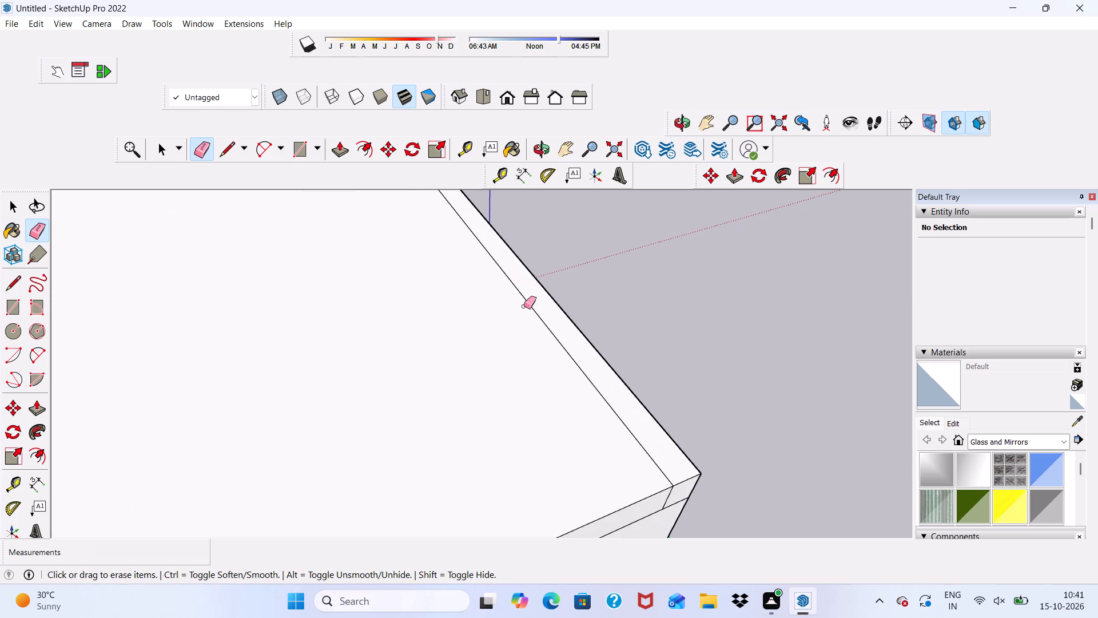
click(529, 303)
scroll(451, 291, down, 8)
scroll(531, 382, up, 11)
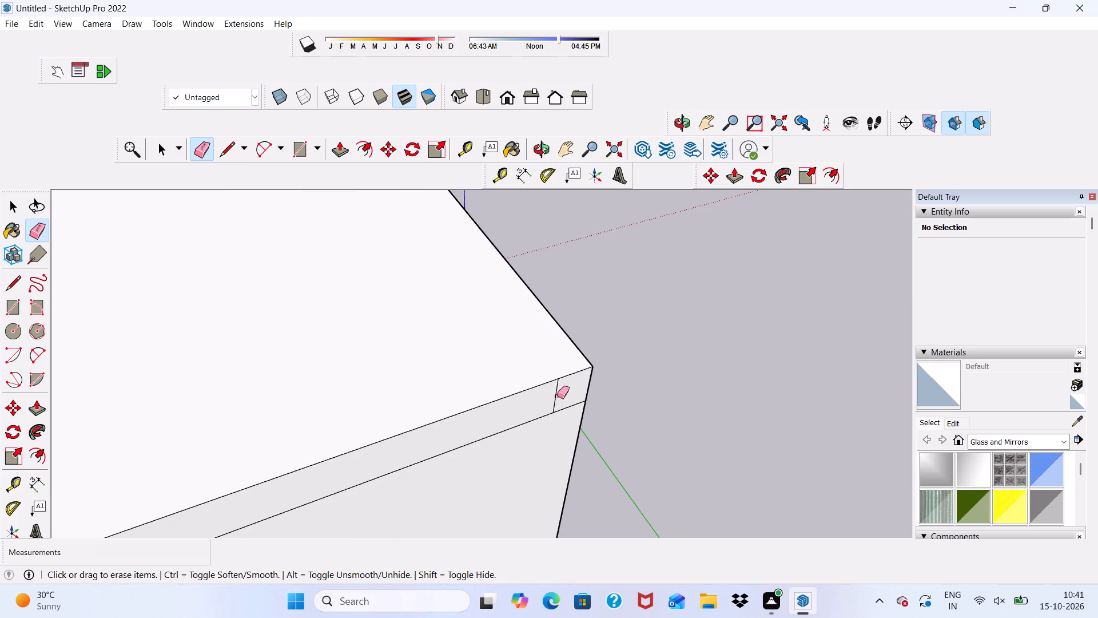
drag(557, 396, 549, 410)
scroll(435, 399, down, 14)
scroll(400, 236, up, 6)
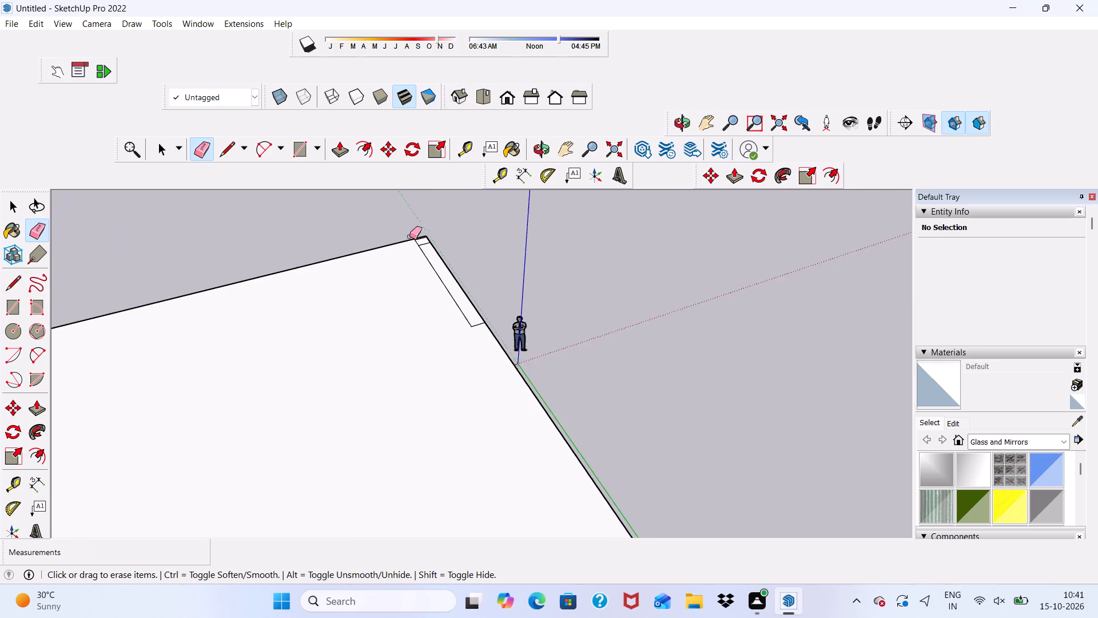
Erase the leftover lines of the corner piece and side strip on the roof top near the remaining front corner.
scroll(422, 231, up, 11)
scroll(315, 271, down, 4)
scroll(324, 300, up, 3)
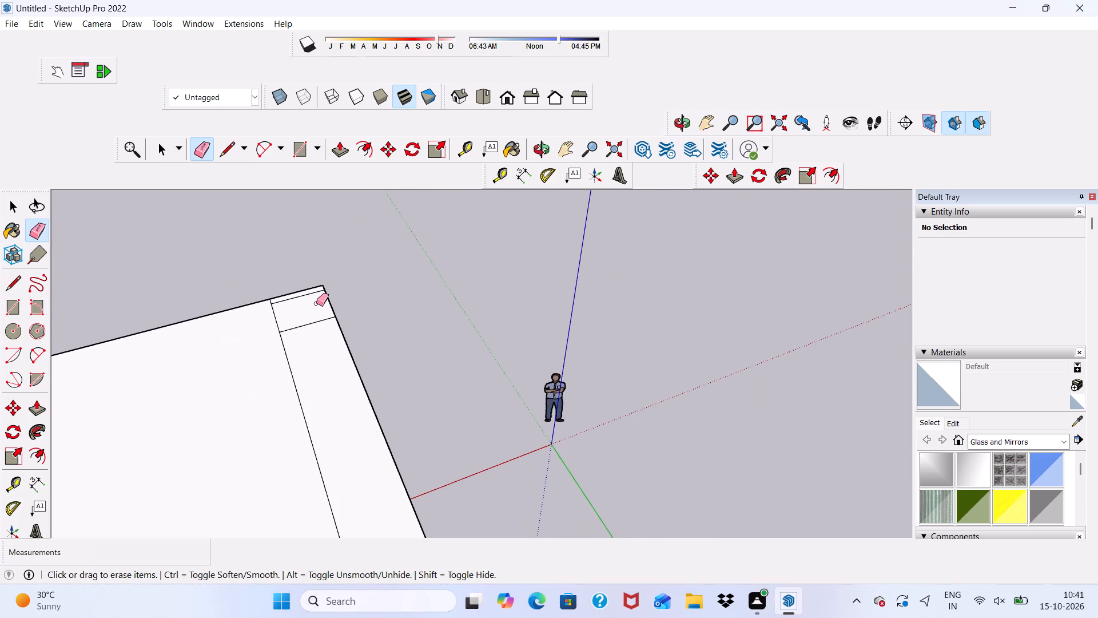
drag(308, 318, 308, 338)
click(305, 293)
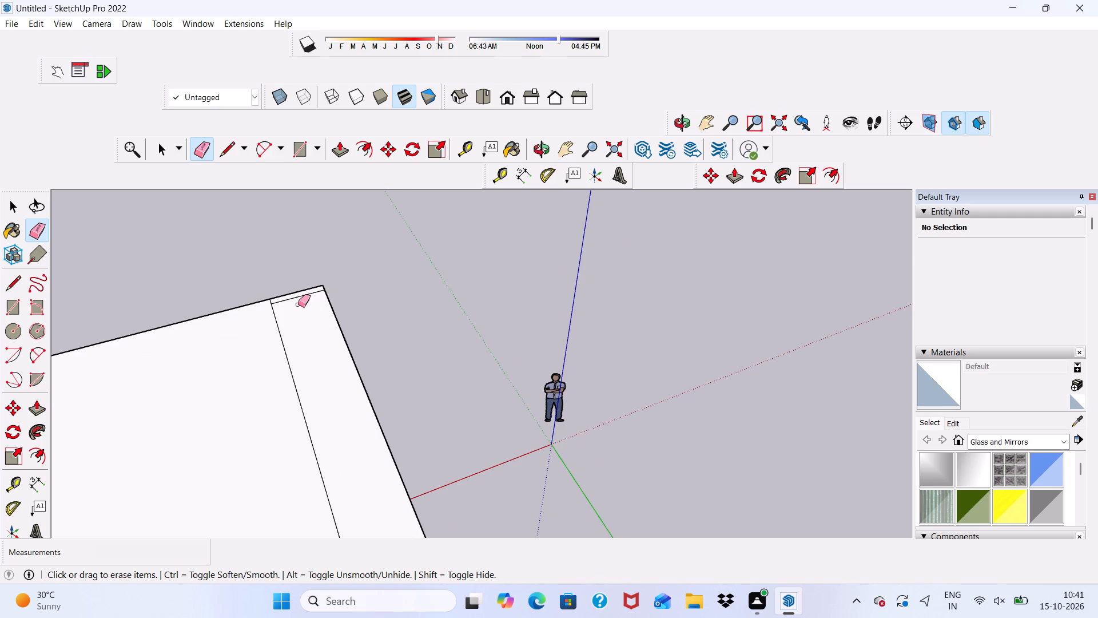
click(296, 297)
drag(277, 317, 267, 333)
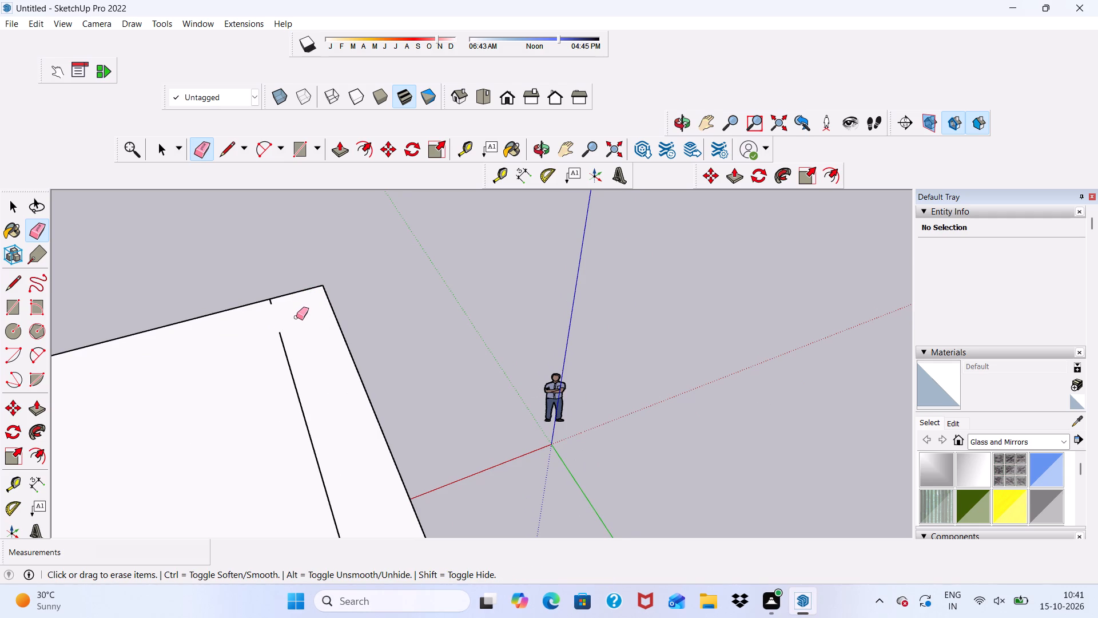
scroll(241, 280, up, 4)
scroll(293, 209, down, 6)
scroll(320, 237, up, 8)
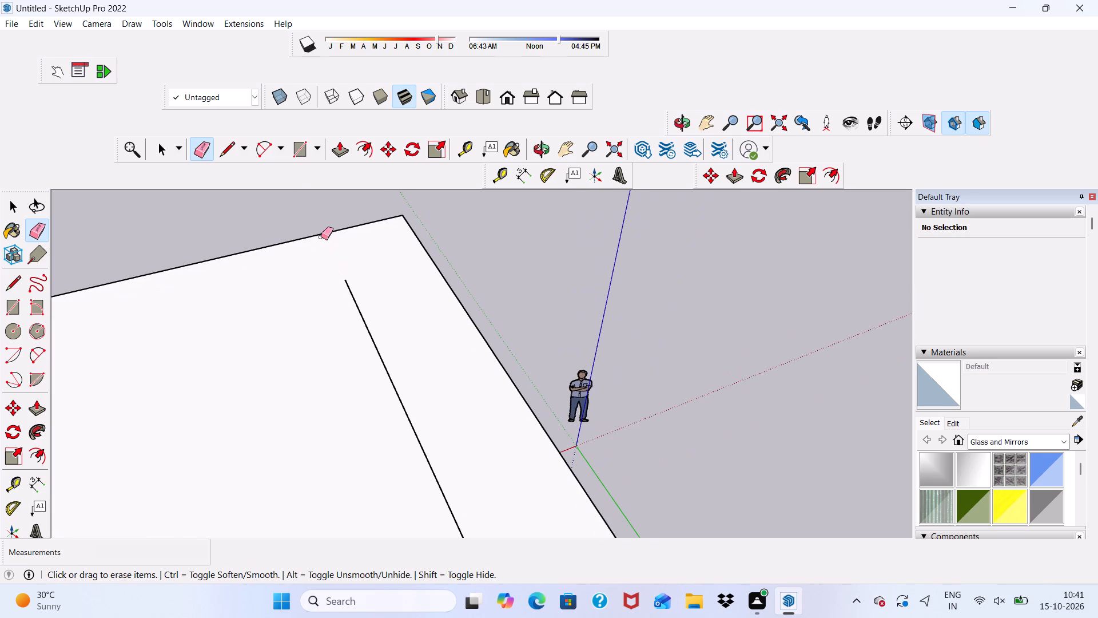
scroll(329, 234, up, 6)
scroll(337, 257, down, 6)
scroll(335, 266, up, 6)
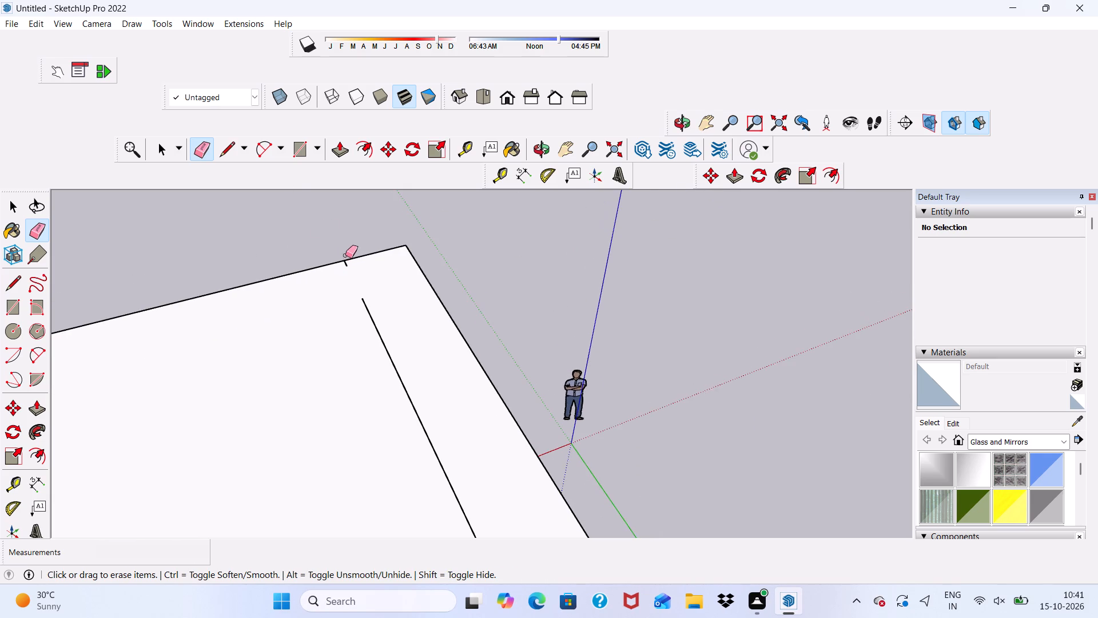
scroll(350, 259, up, 4)
click(347, 267)
click(339, 267)
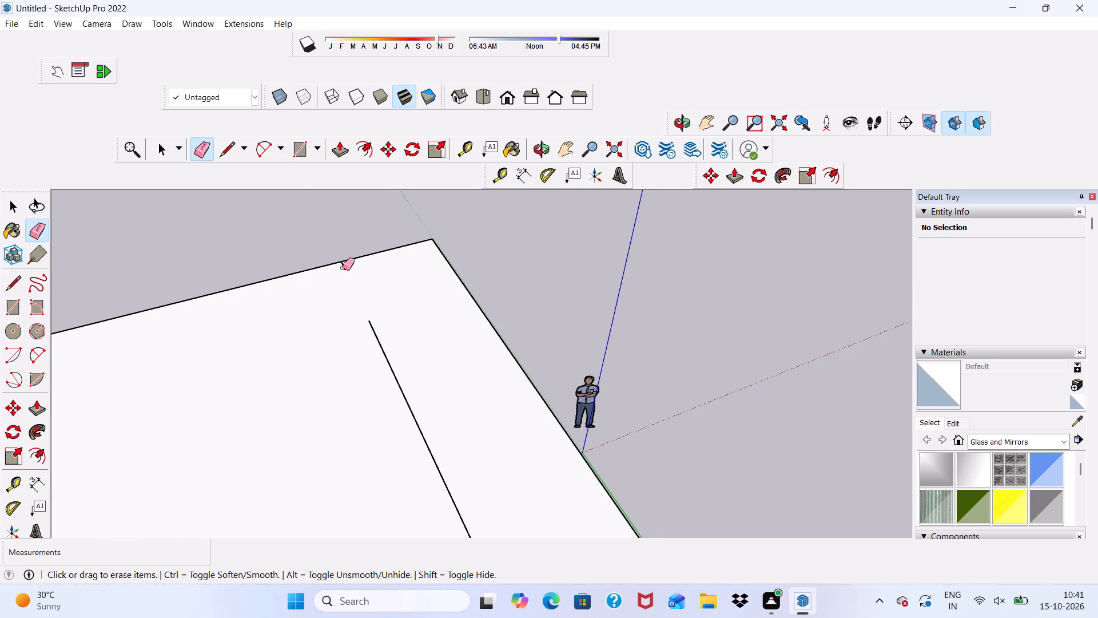
drag(381, 354, 390, 352)
scroll(336, 268, down, 8)
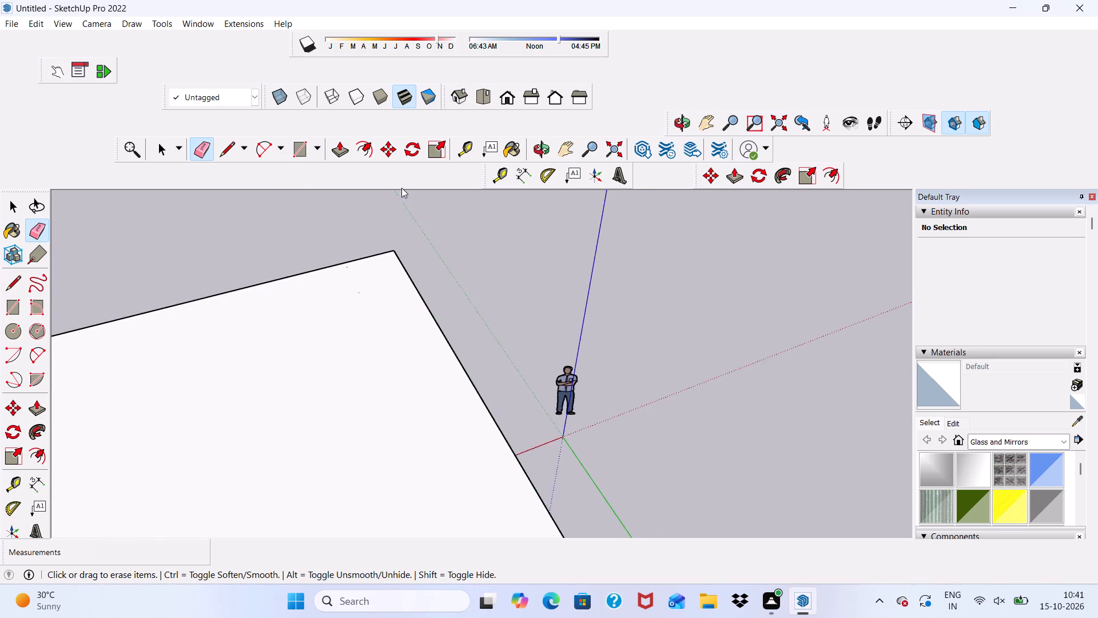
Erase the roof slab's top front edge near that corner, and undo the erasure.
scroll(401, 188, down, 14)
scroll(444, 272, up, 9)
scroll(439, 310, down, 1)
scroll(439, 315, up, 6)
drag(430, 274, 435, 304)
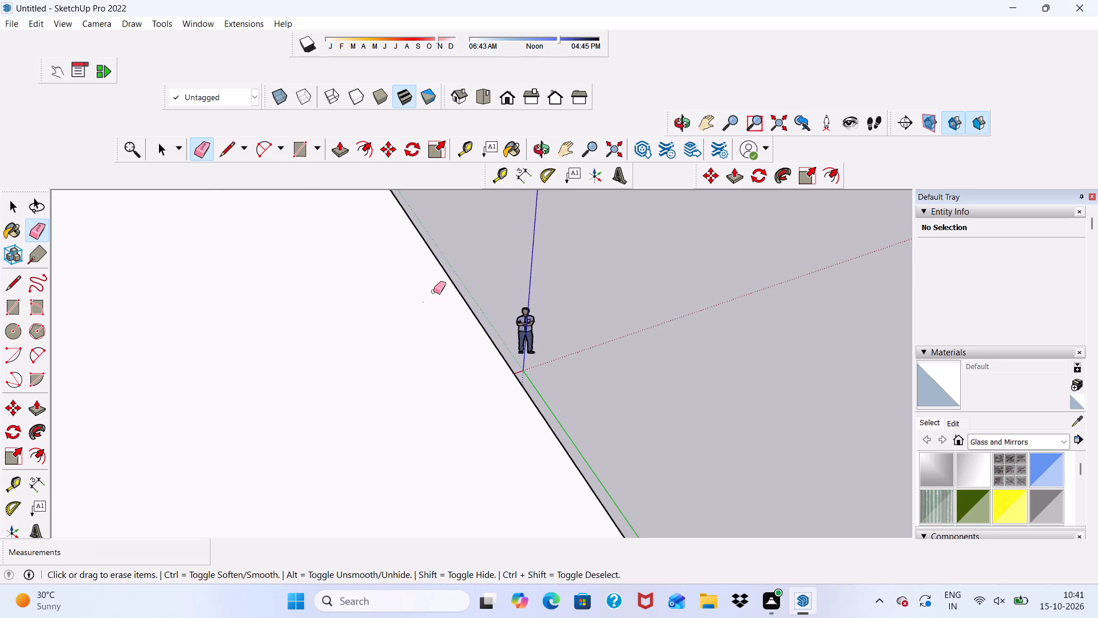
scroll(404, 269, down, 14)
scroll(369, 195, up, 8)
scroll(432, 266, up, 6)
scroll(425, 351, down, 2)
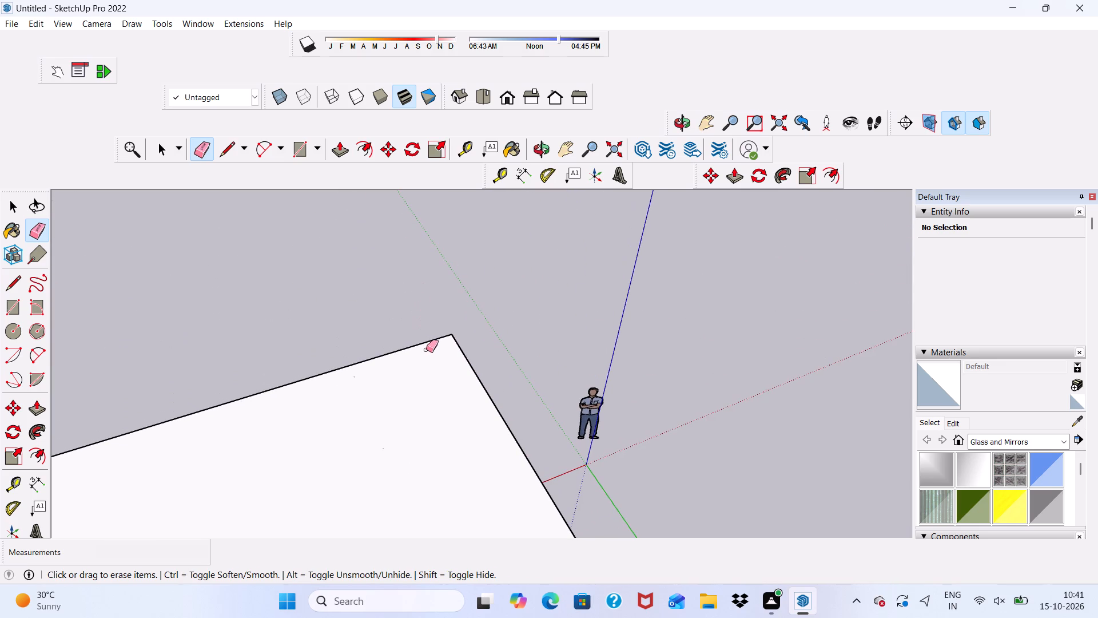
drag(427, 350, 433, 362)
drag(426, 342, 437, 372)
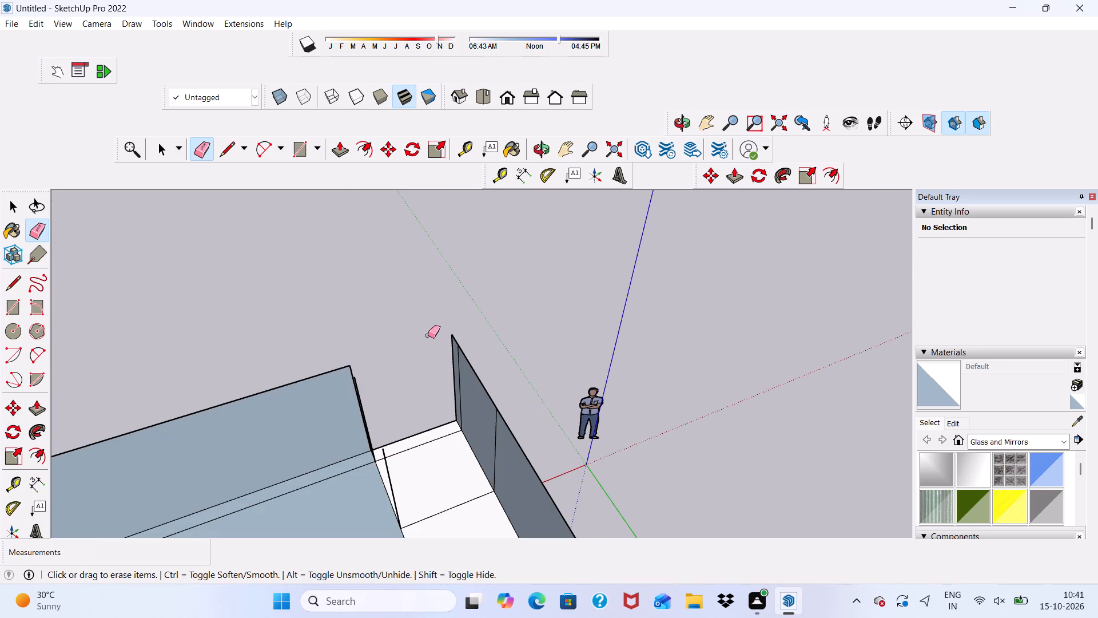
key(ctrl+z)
Examine the cleaned roof slab and the balcony levels from the front of the building.
key(space)
scroll(412, 252, down, 17)
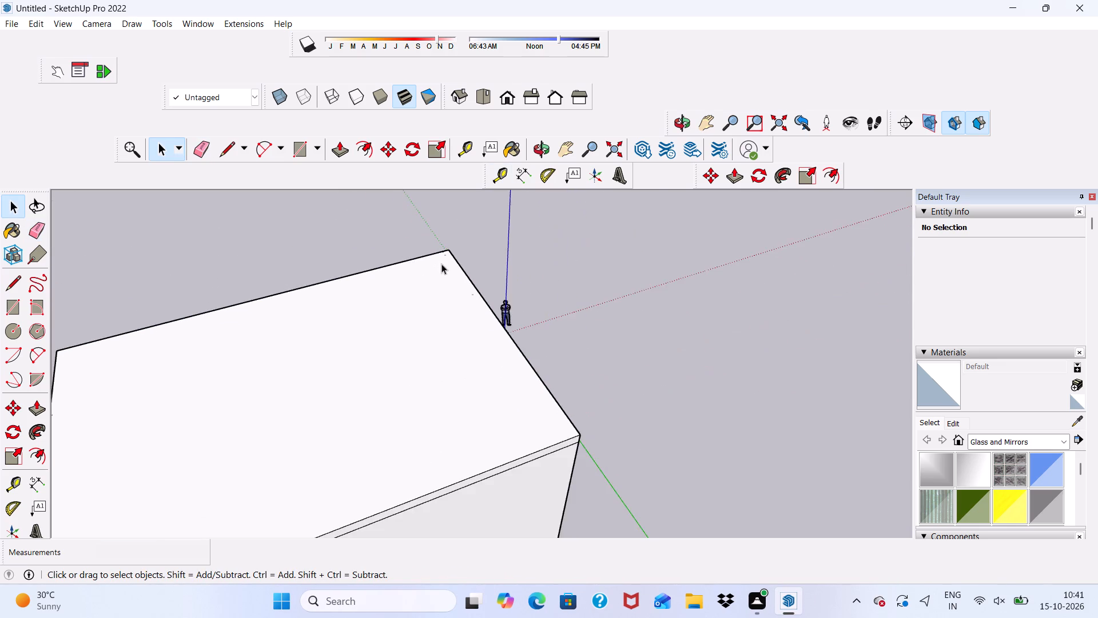
scroll(441, 264, down, 7)
middle_drag(412, 278, 686, 150)
middle_drag(503, 280, 642, 242)
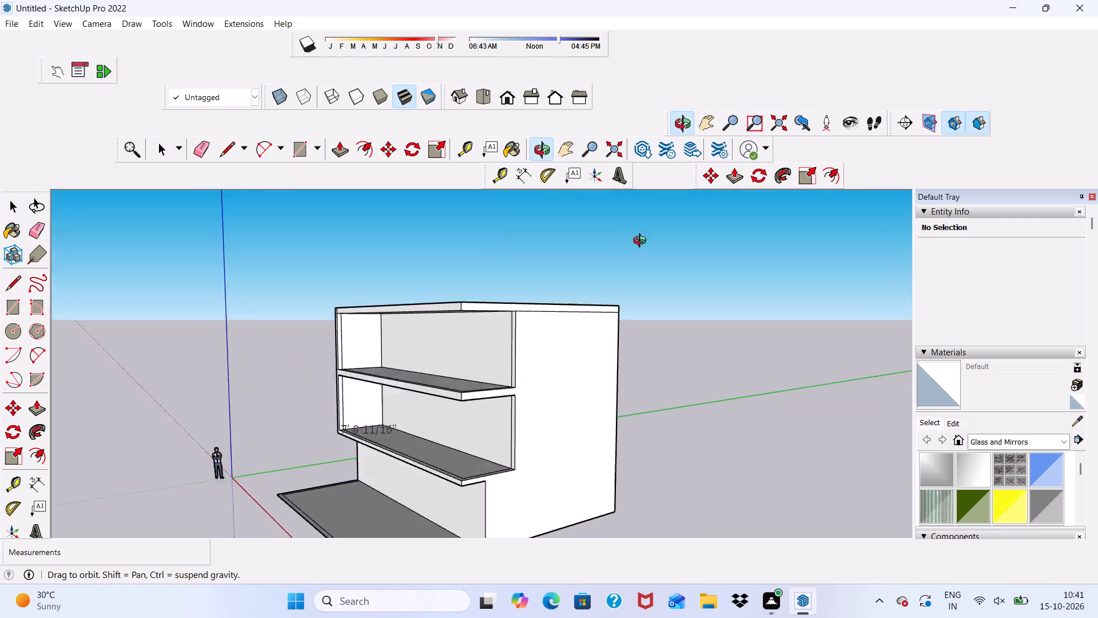
middle_drag(642, 242, 679, 237)
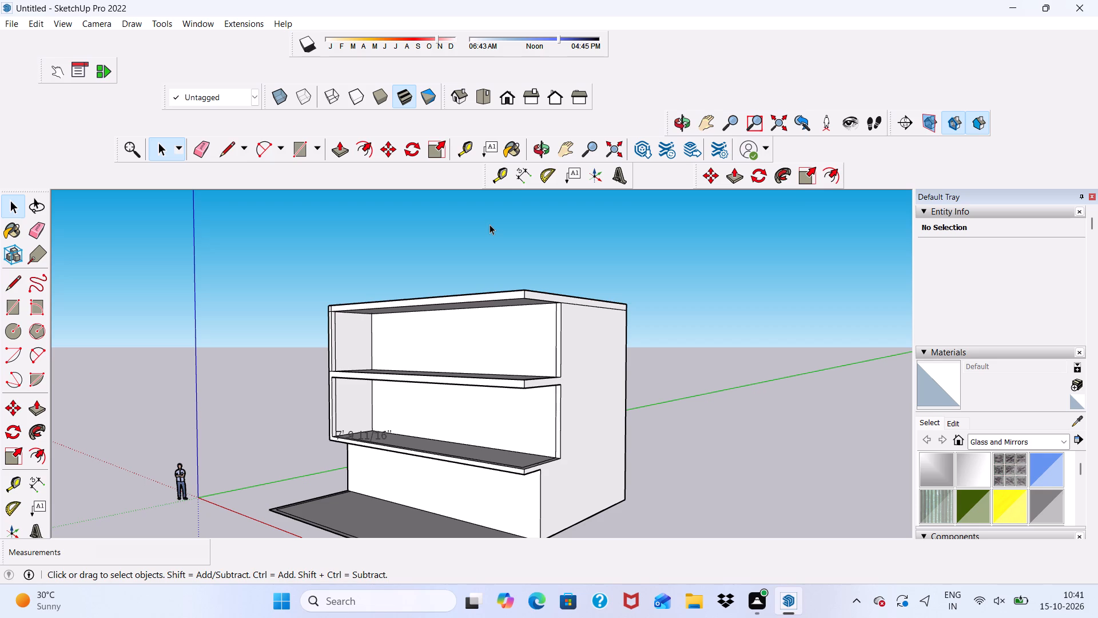
scroll(601, 299, up, 5)
scroll(356, 301, down, 1)
middle_drag(367, 296, 412, 299)
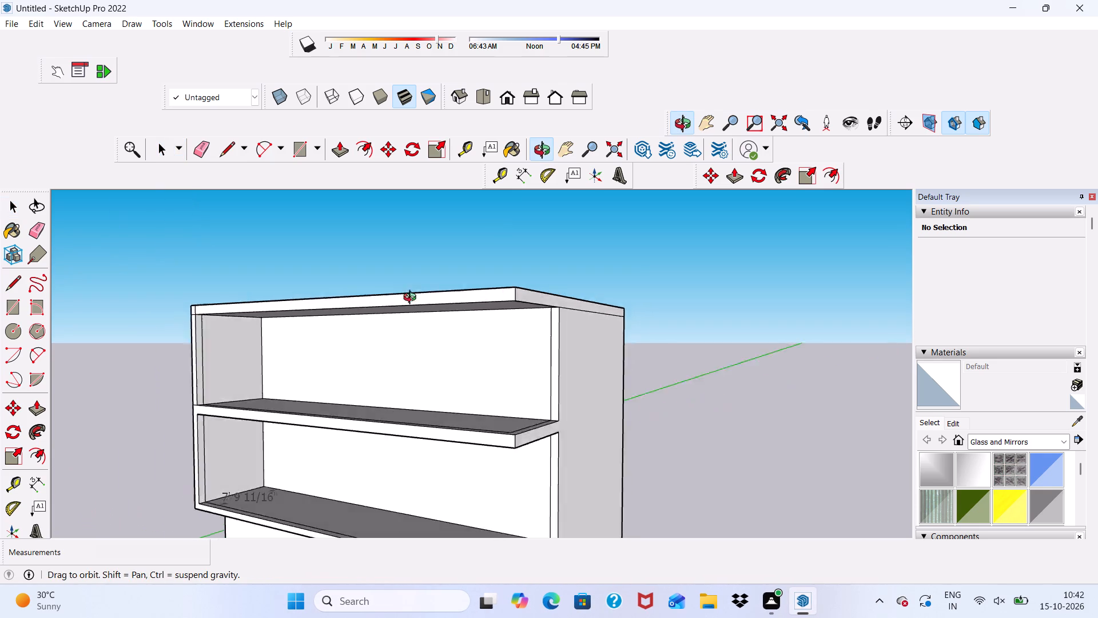
Erase the seam lines where the side wall's front edge meets the roof slab and the balcony slab below.
middle_drag(412, 299, 544, 302)
click(198, 151)
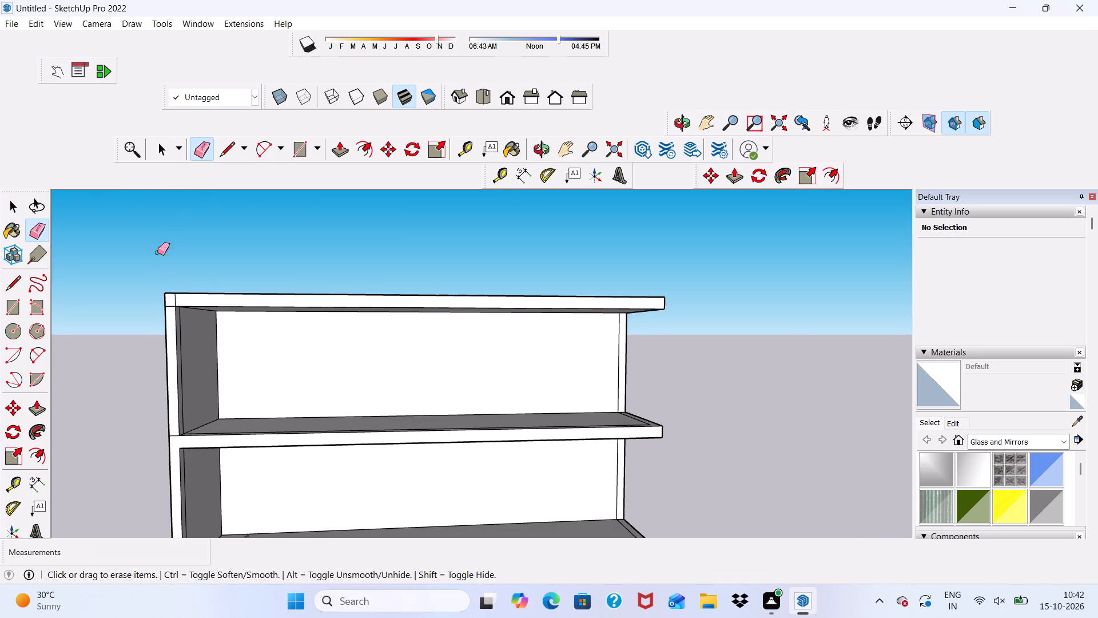
scroll(157, 264, up, 5)
drag(183, 320, 188, 320)
drag(180, 325, 180, 339)
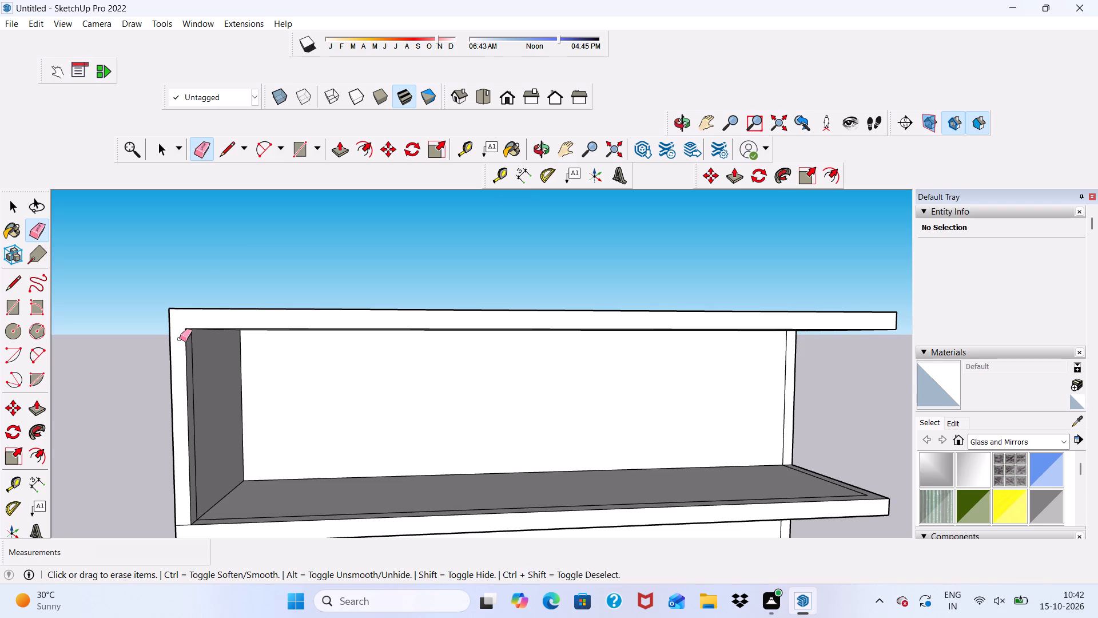
scroll(229, 248, down, 6)
scroll(233, 422, up, 14)
drag(214, 378, 212, 428)
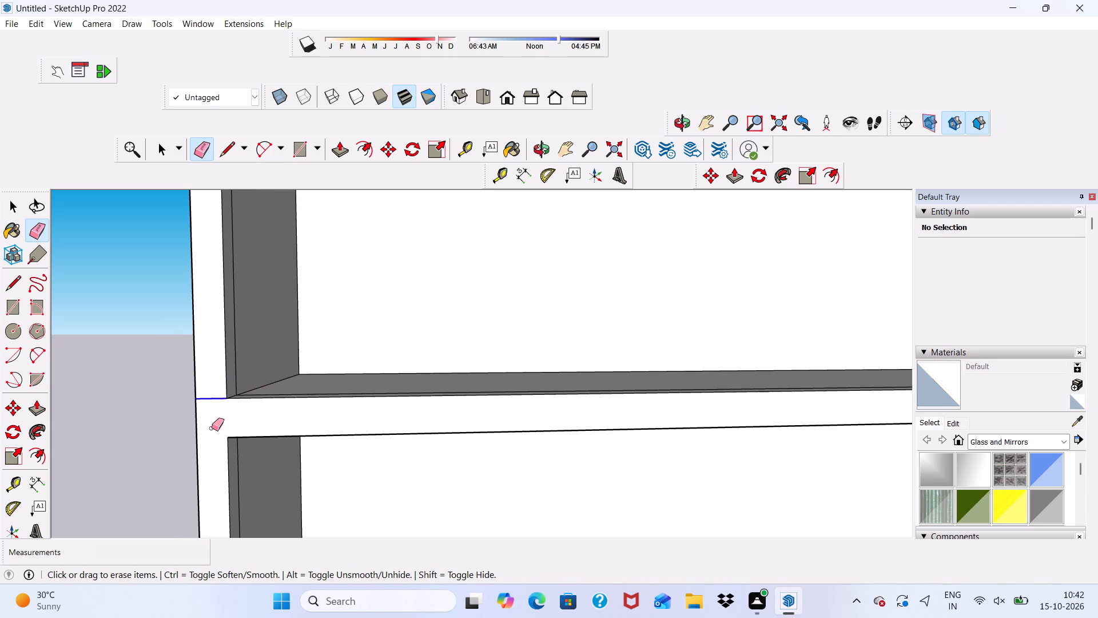
drag(212, 428, 212, 431)
Erase the tiny stray edge remnants on the roof top near the front corner above that side wall.
scroll(265, 346, down, 2)
middle_drag(299, 389, 185, 450)
scroll(213, 398, up, 1)
scroll(201, 369, down, 11)
middle_drag(217, 309, 266, 393)
scroll(219, 240, up, 6)
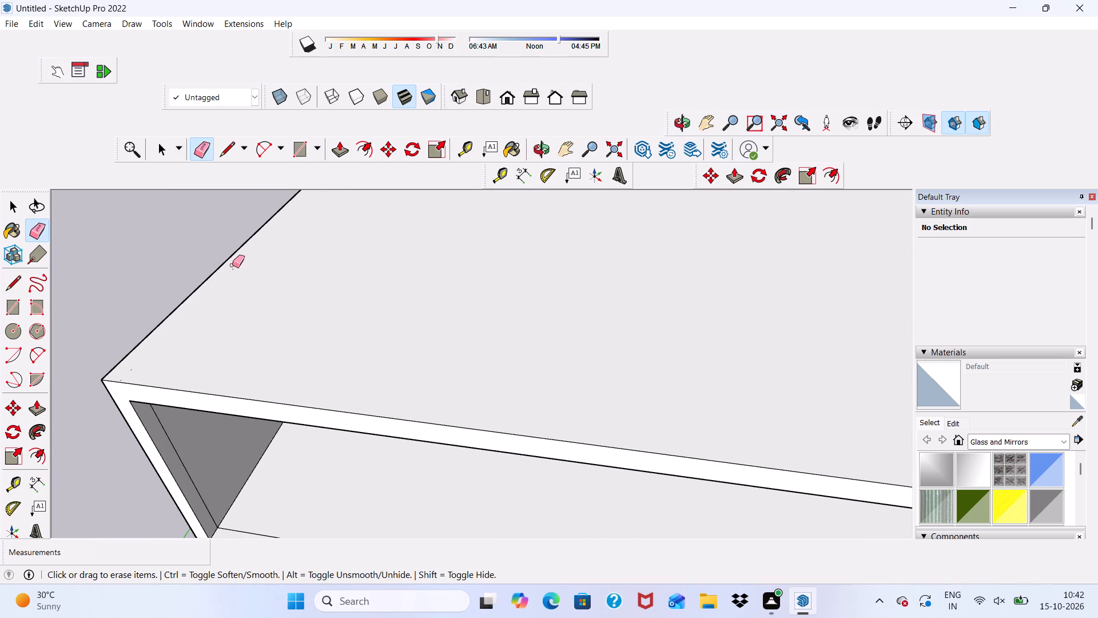
drag(232, 265, 234, 279)
click(130, 371)
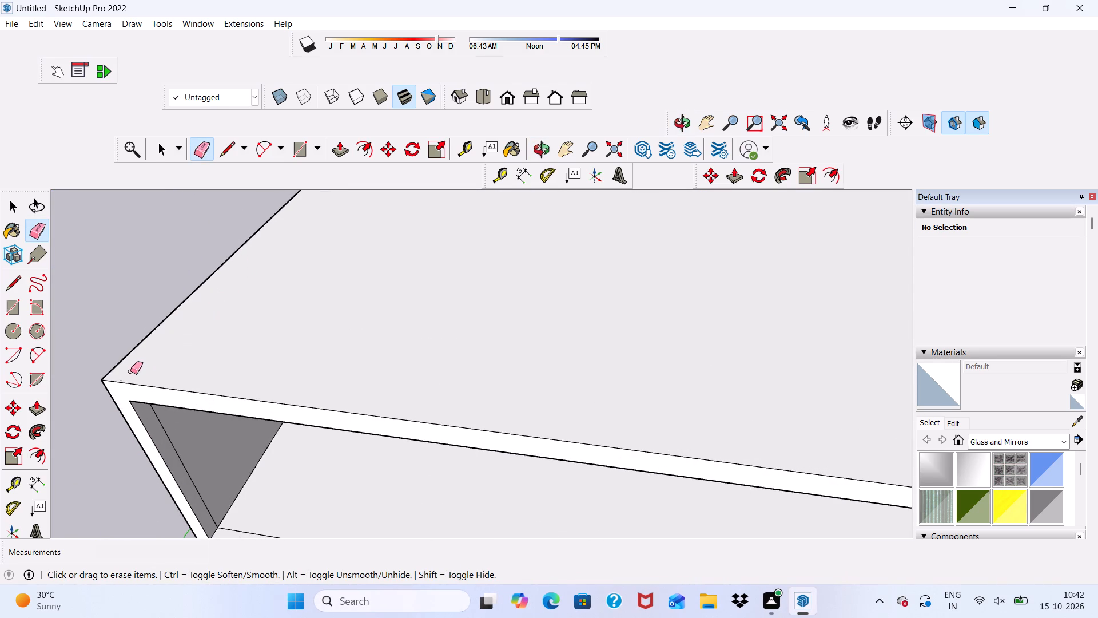
click(122, 379)
scroll(190, 343, down, 4)
Offset the roof top's outline inward by 9".
click(357, 148)
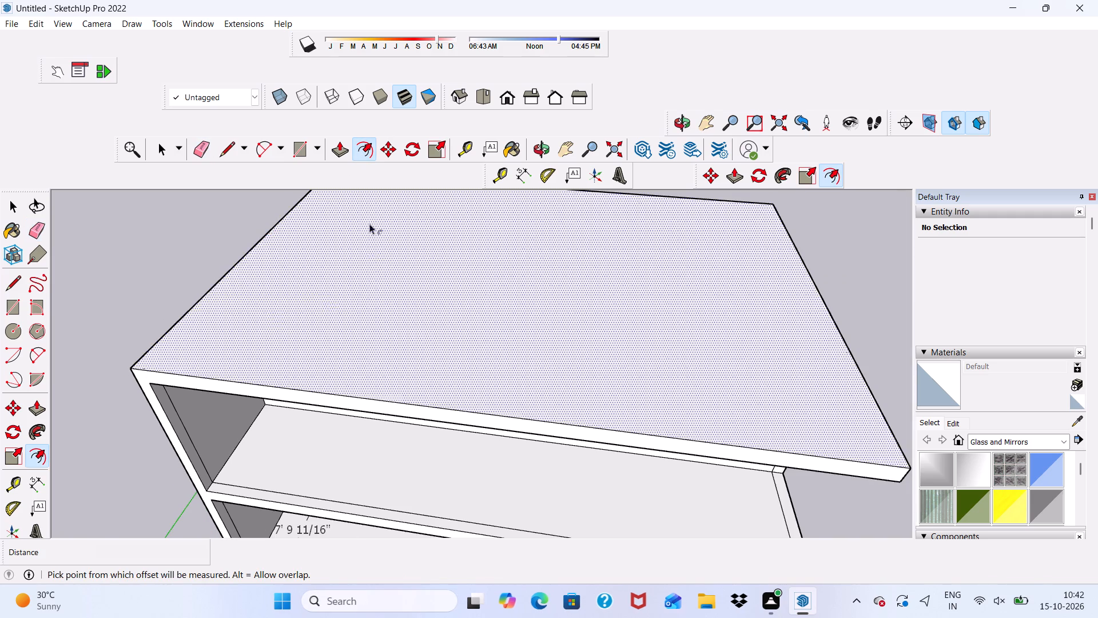
click(272, 316)
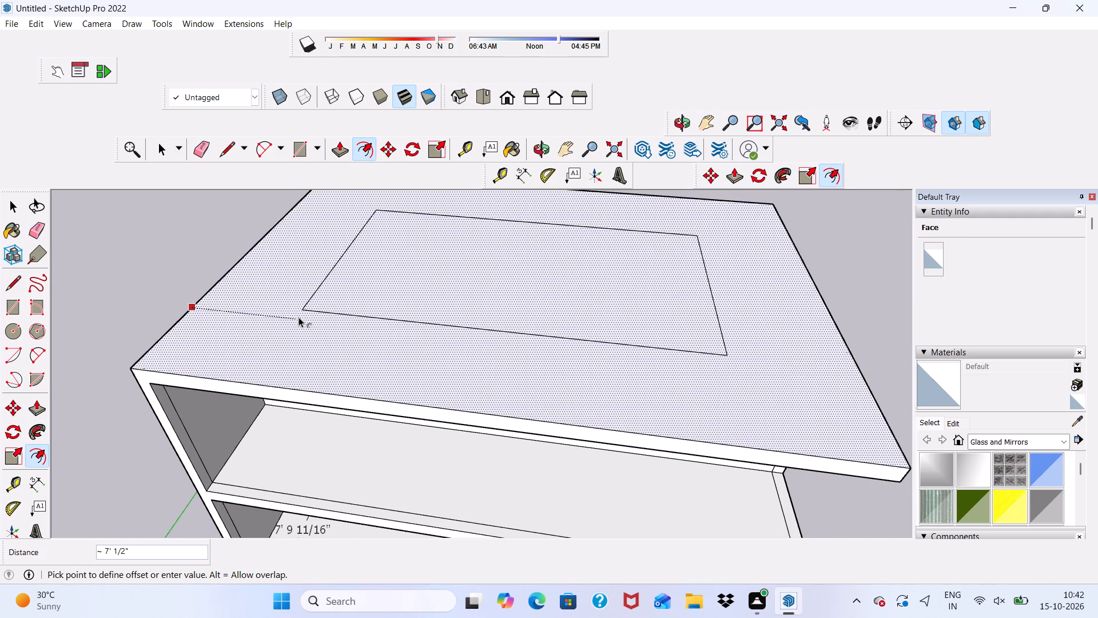
key(9)
key(shift+quotedbl)
key(Return)
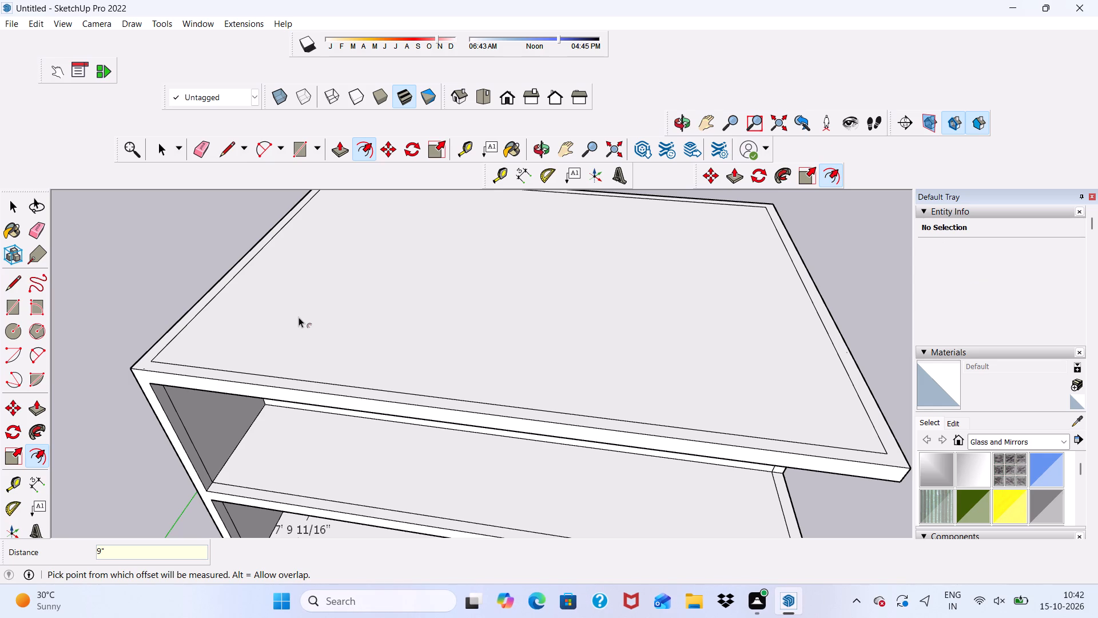
key(space)
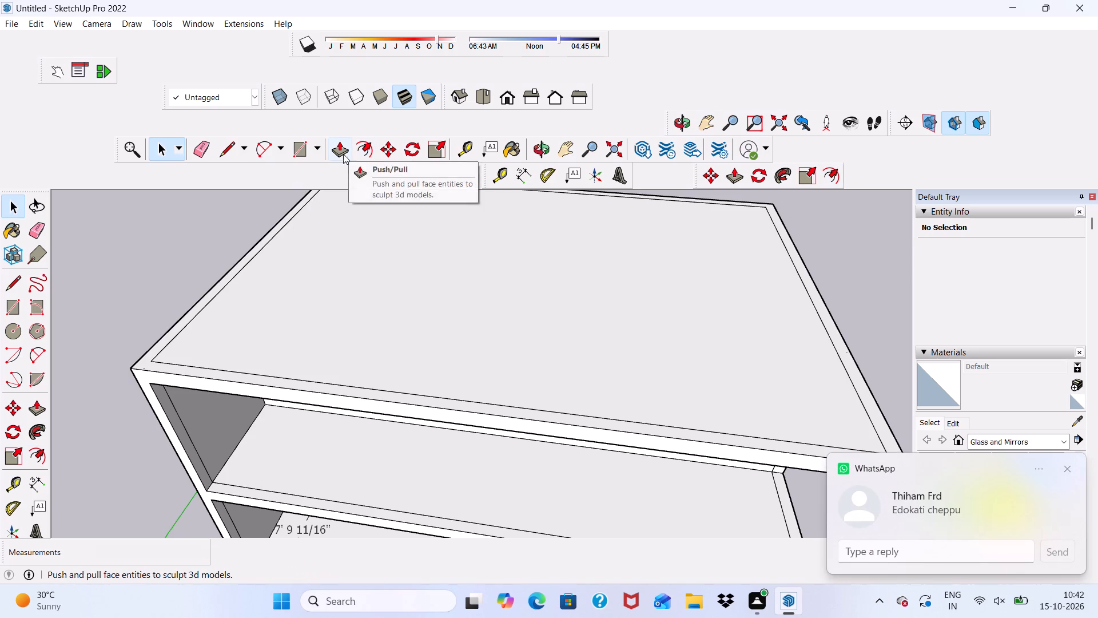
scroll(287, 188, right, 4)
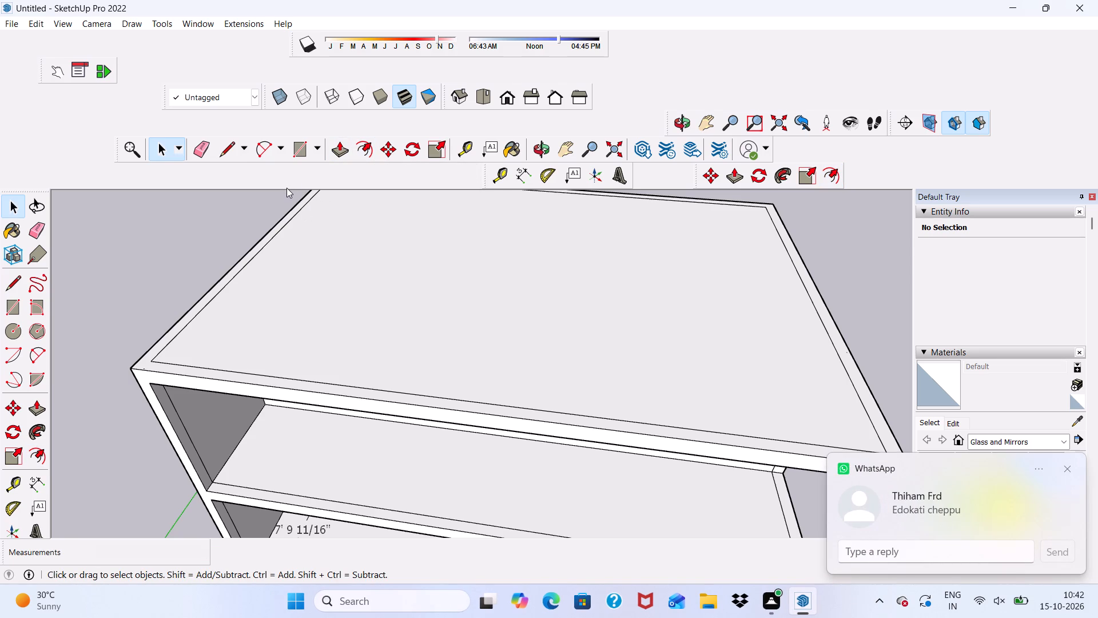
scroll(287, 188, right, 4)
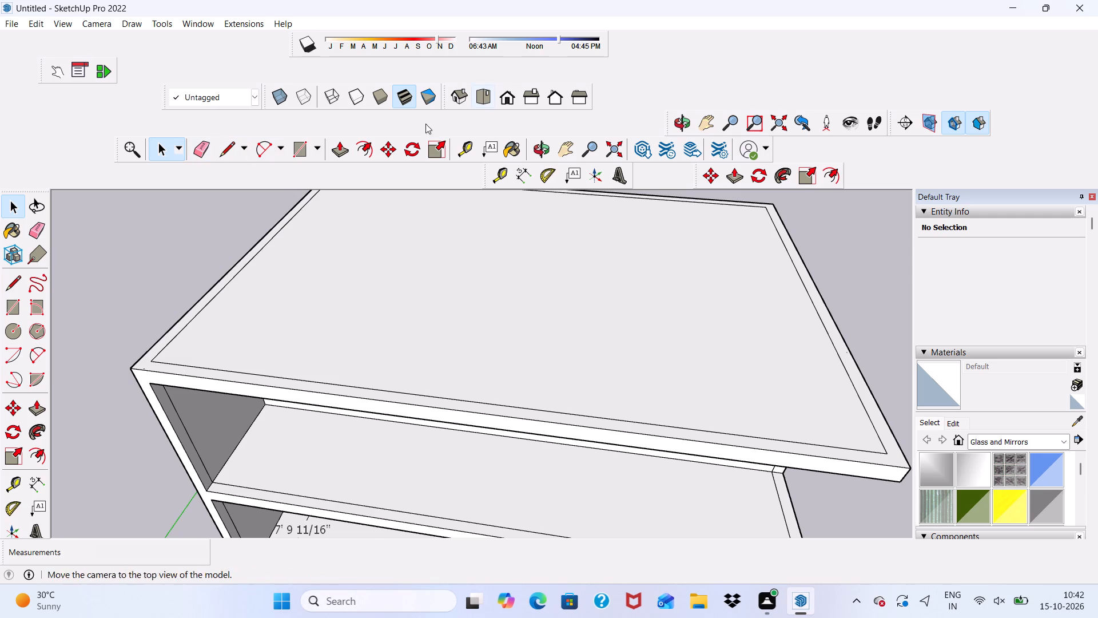
Place a guide line on the roof 7'9 11/16" back from the inner front offset line.
click(469, 142)
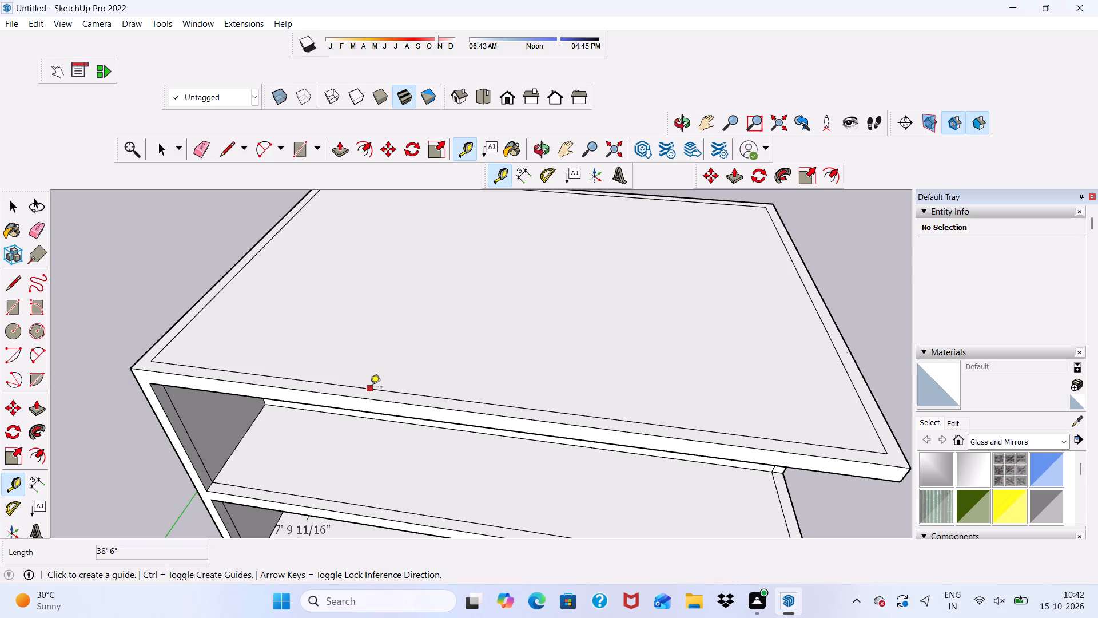
scroll(359, 389, up, 4)
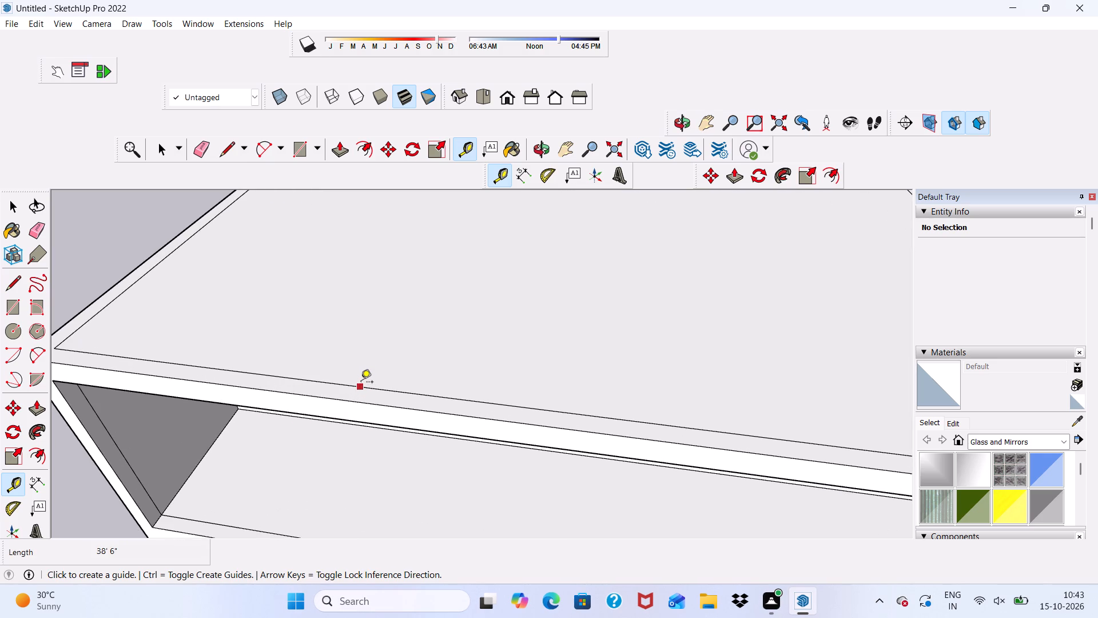
click(361, 383)
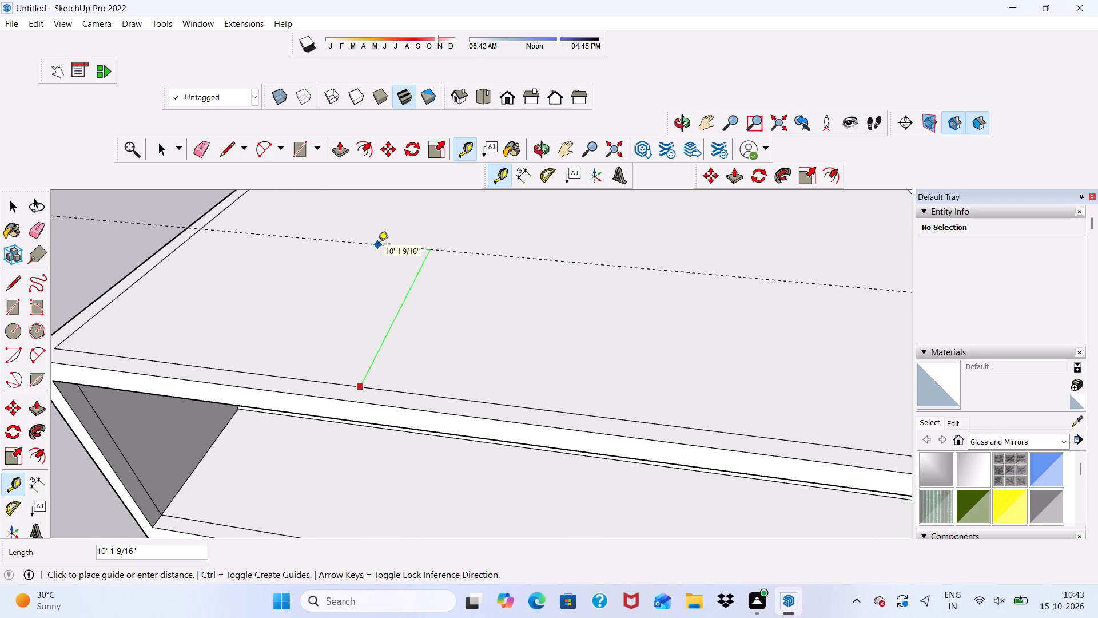
scroll(390, 297, down, 7)
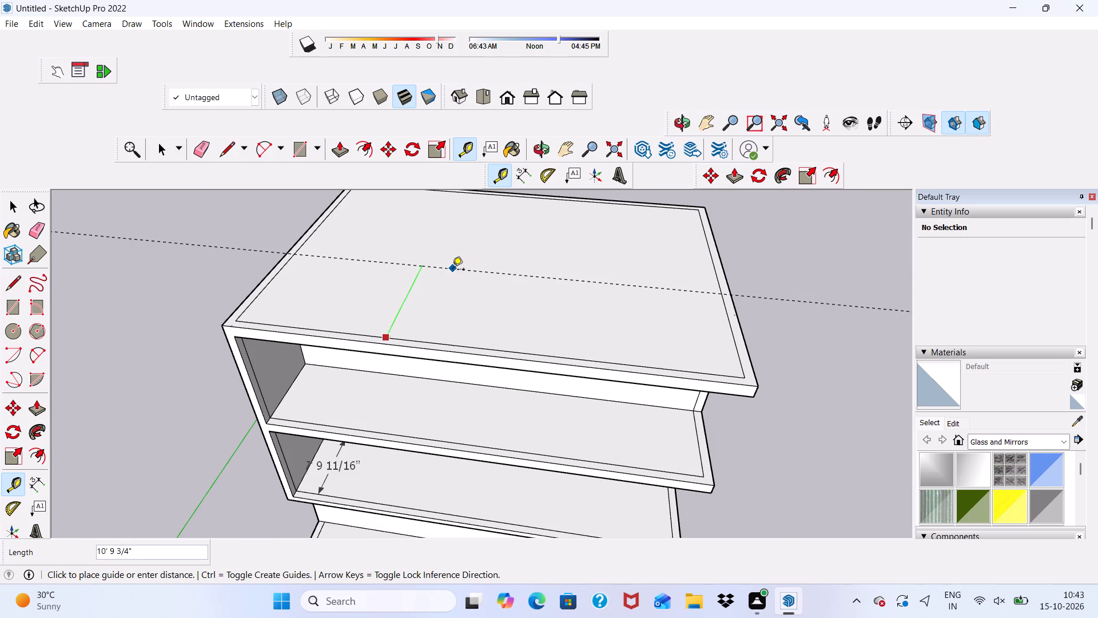
text(7')
key(9)
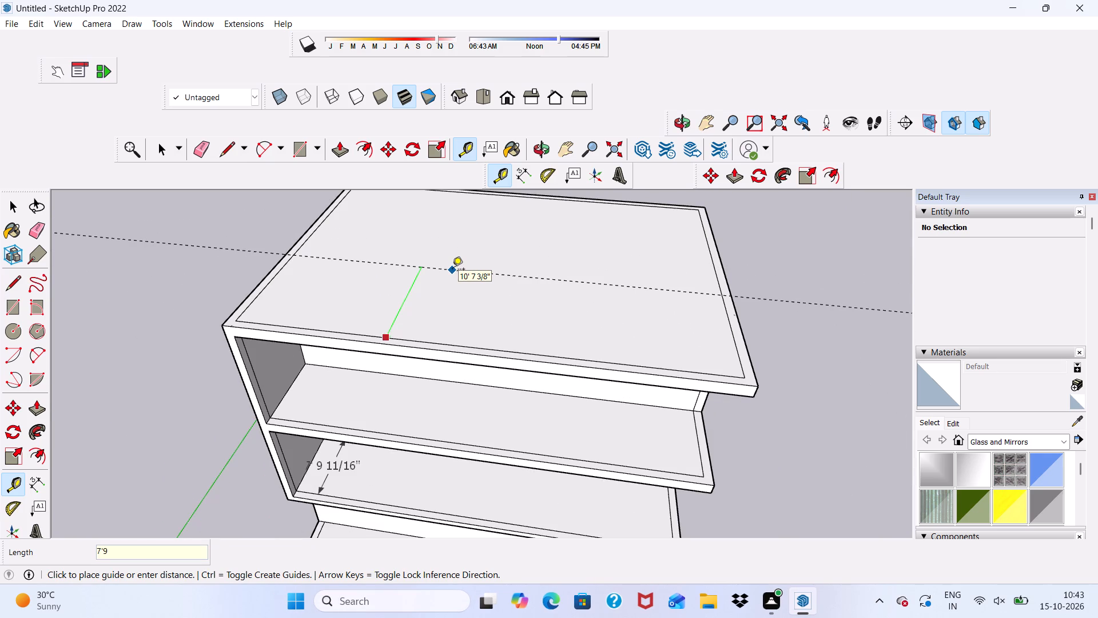
key(space)
text(11)
key(slash)
text(16)
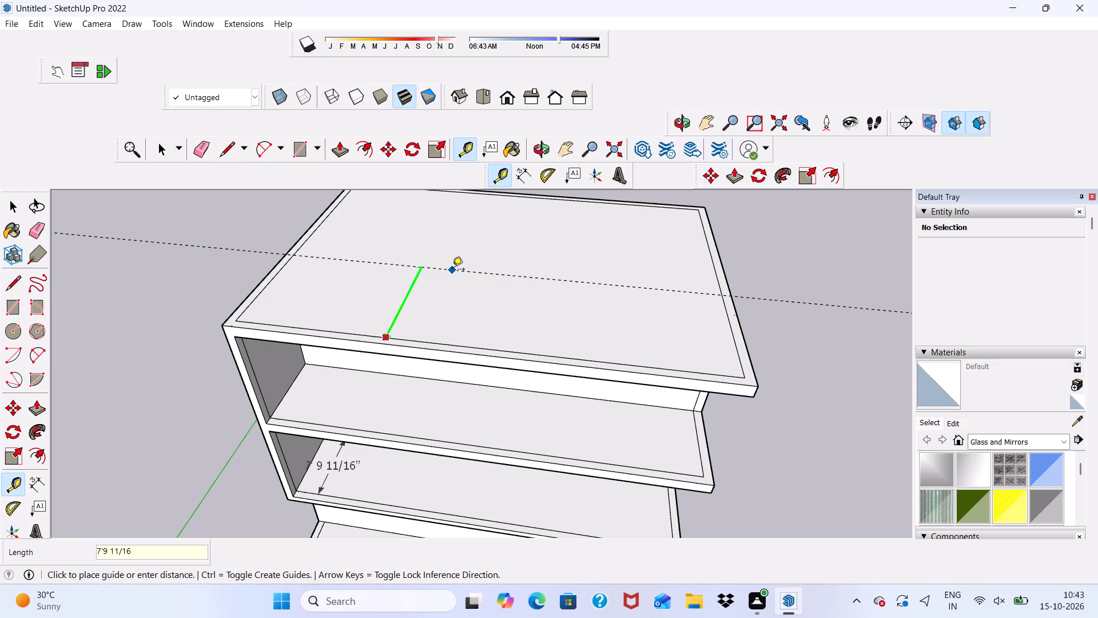
key(shift+quotedbl)
key(Return)
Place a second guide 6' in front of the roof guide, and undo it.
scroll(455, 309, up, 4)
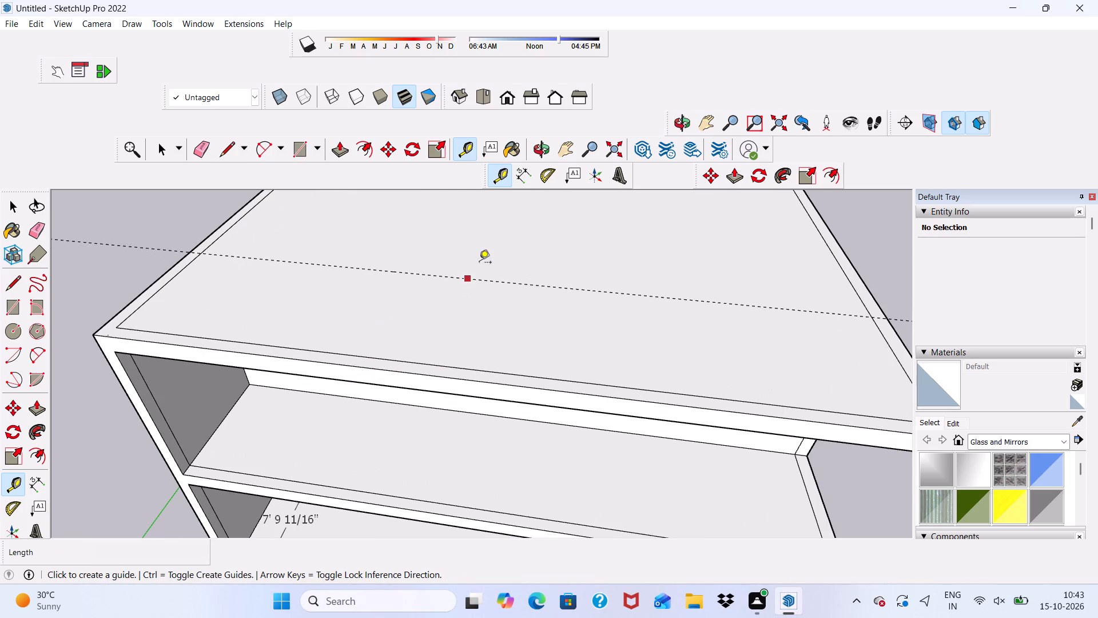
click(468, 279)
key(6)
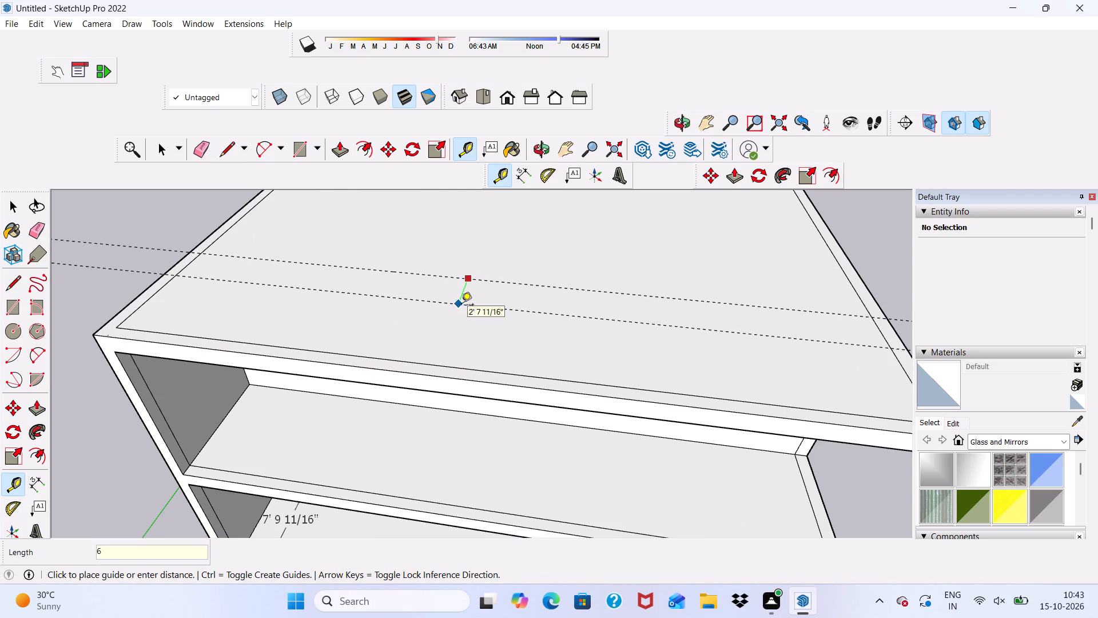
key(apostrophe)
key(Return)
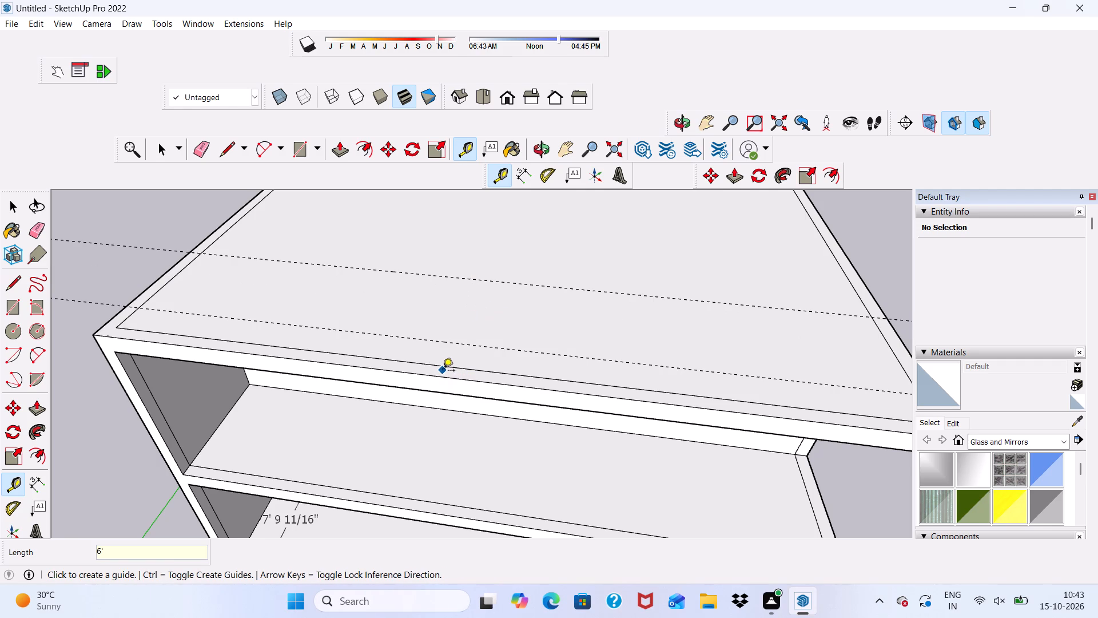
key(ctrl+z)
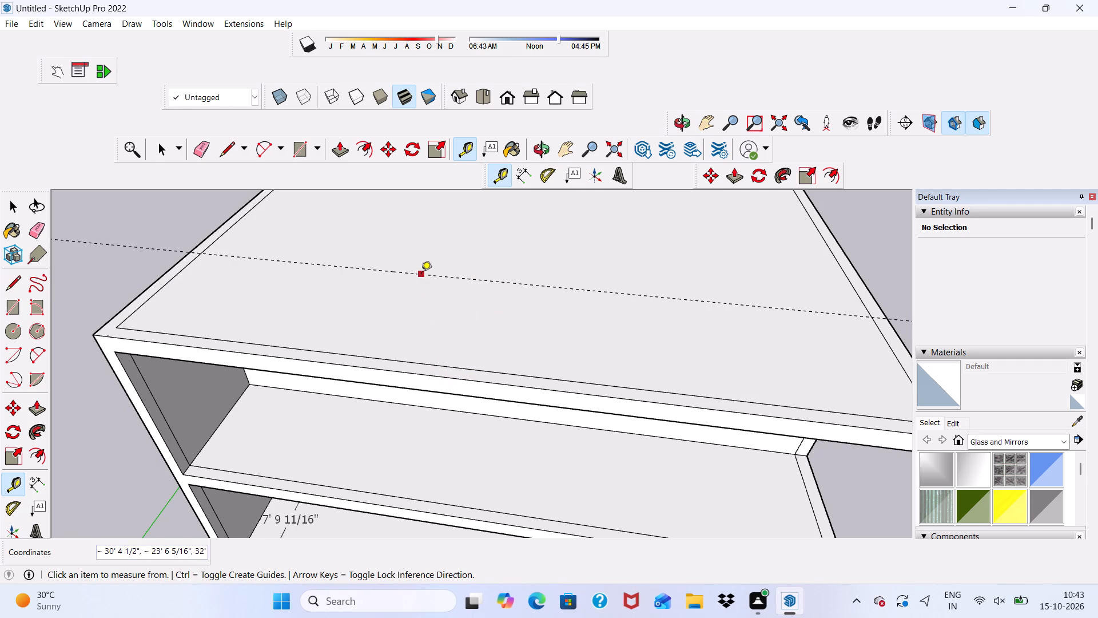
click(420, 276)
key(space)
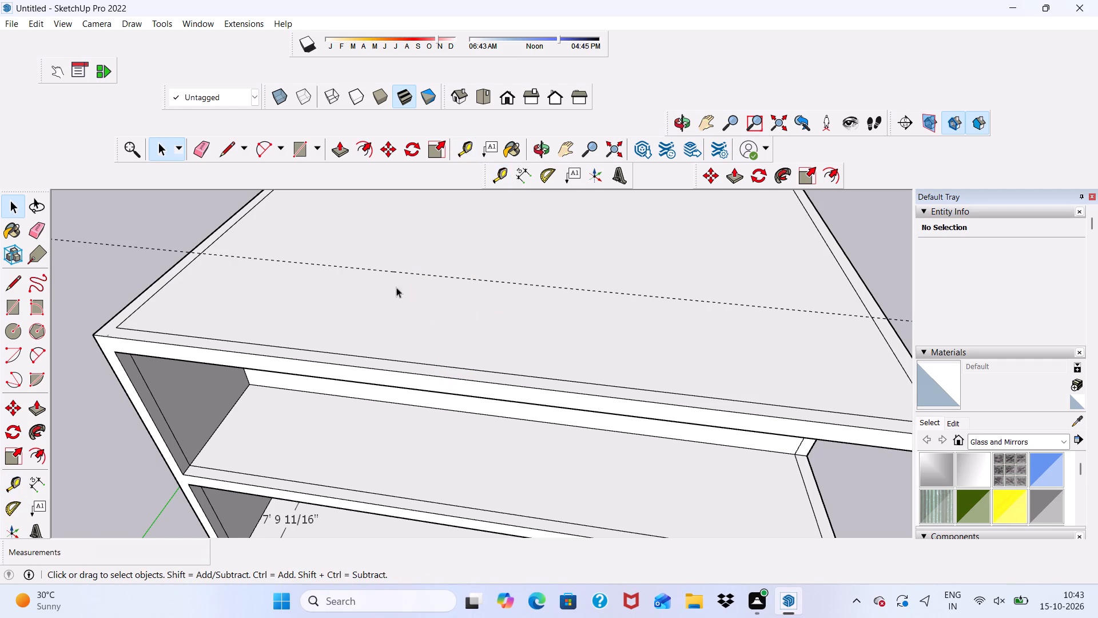
Place a parallel guide 6" in front of the existing roof guide.
click(468, 144)
scroll(456, 312, up, 3)
click(467, 270)
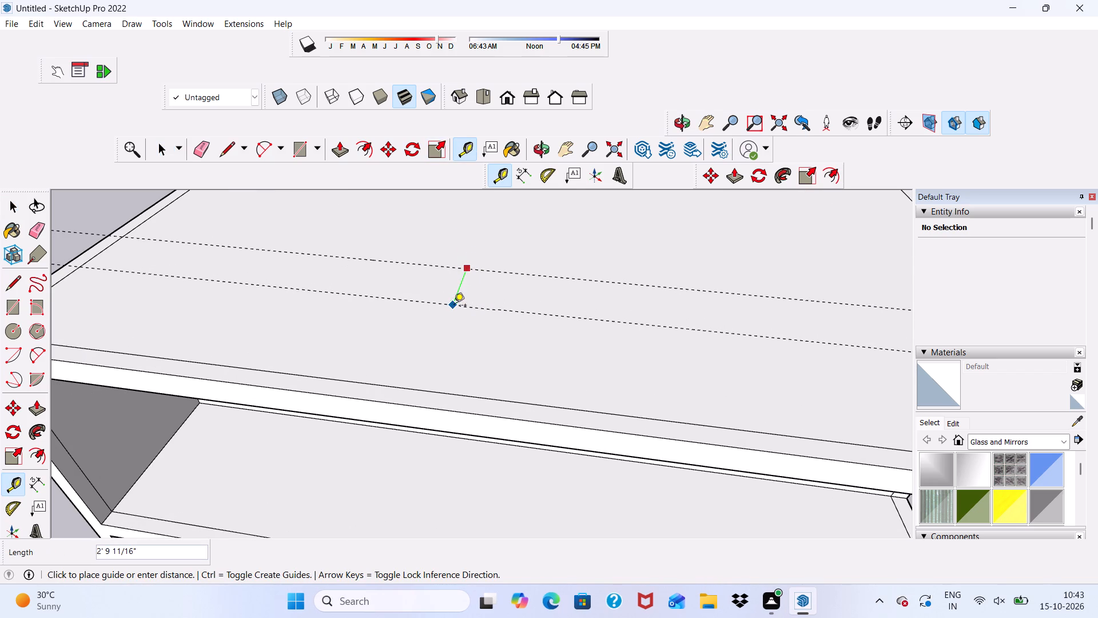
key(6)
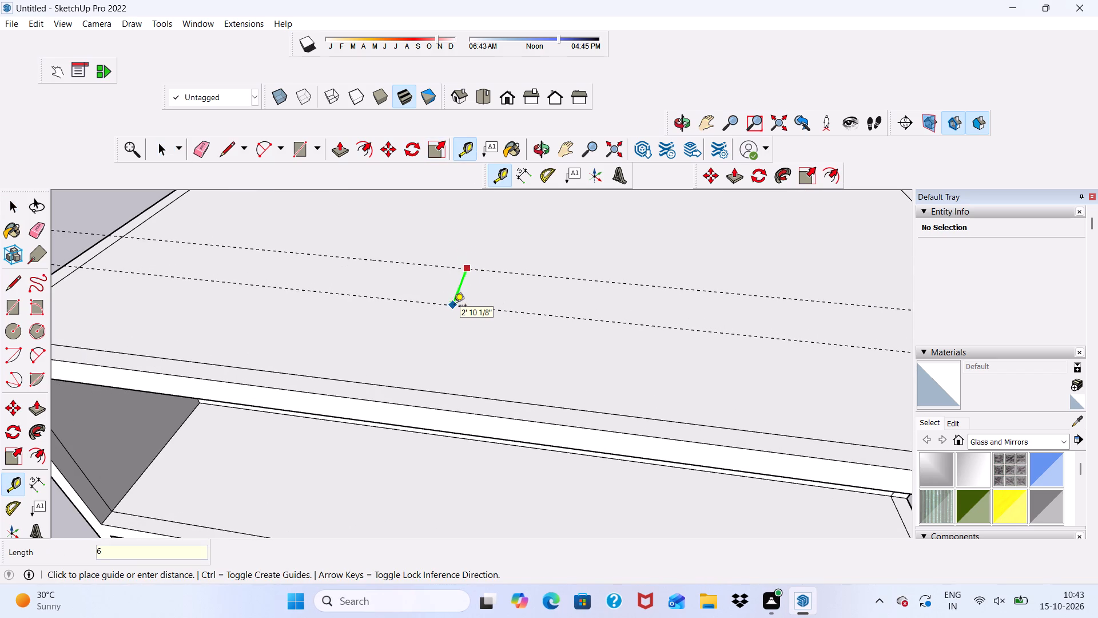
key(shift+quotedbl)
key(Return)
key(space)
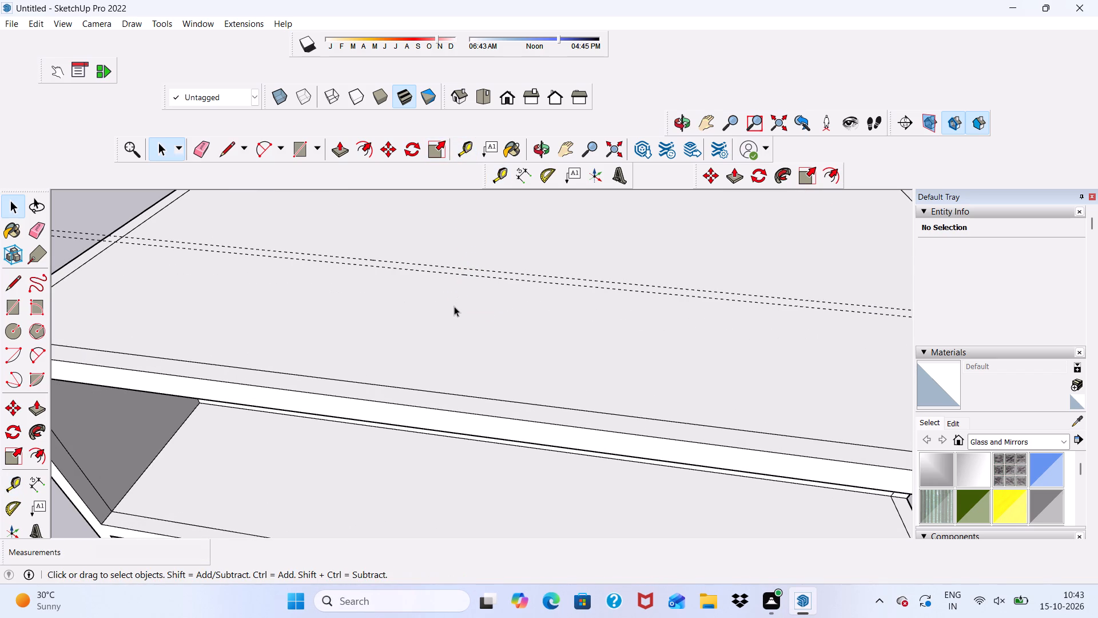
Draw a 38'6" line along the rear roof guide between the inner offset lines of both sides.
click(229, 147)
scroll(239, 232, down, 4)
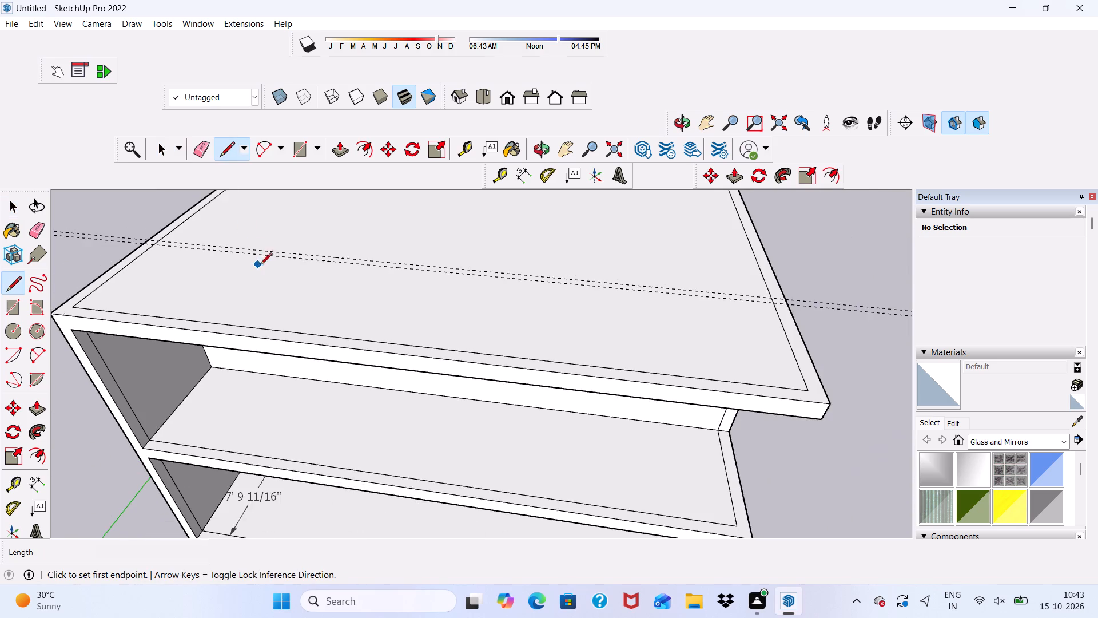
scroll(266, 284, down, 5)
middle_drag(293, 333, 323, 421)
scroll(169, 316, up, 6)
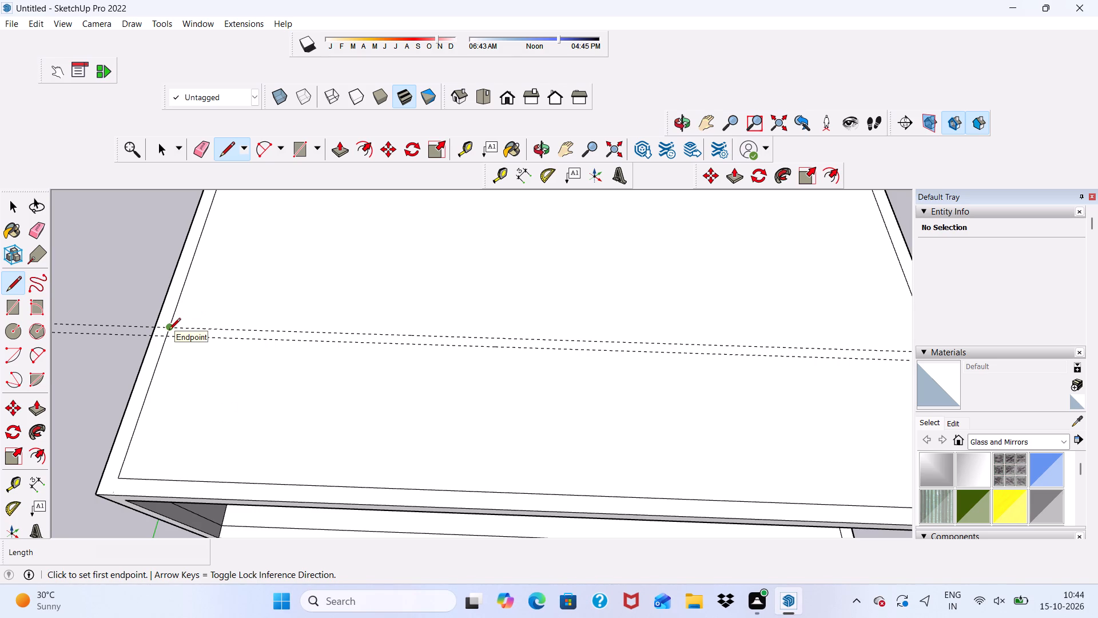
scroll(161, 321, up, 6)
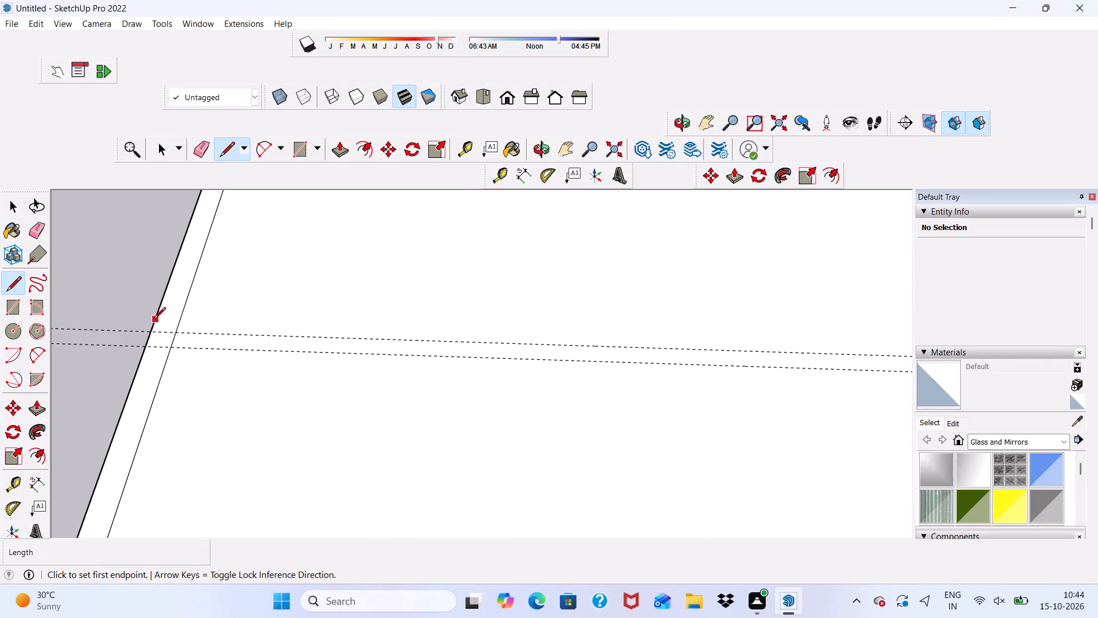
click(177, 334)
scroll(223, 334, down, 6)
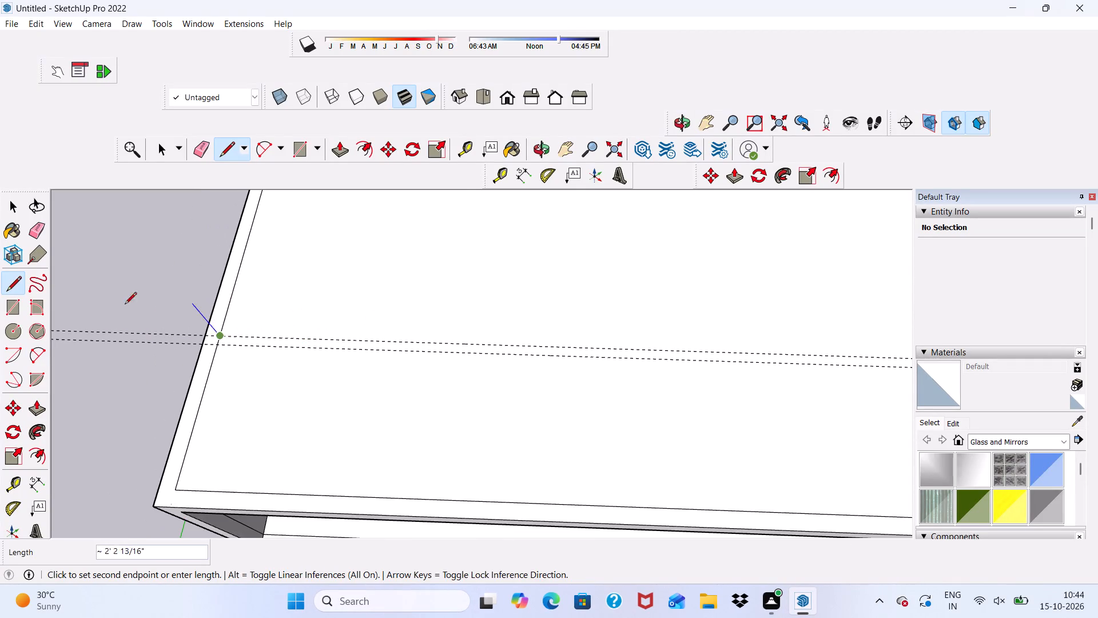
scroll(34, 339, down, 19)
scroll(436, 379, up, 10)
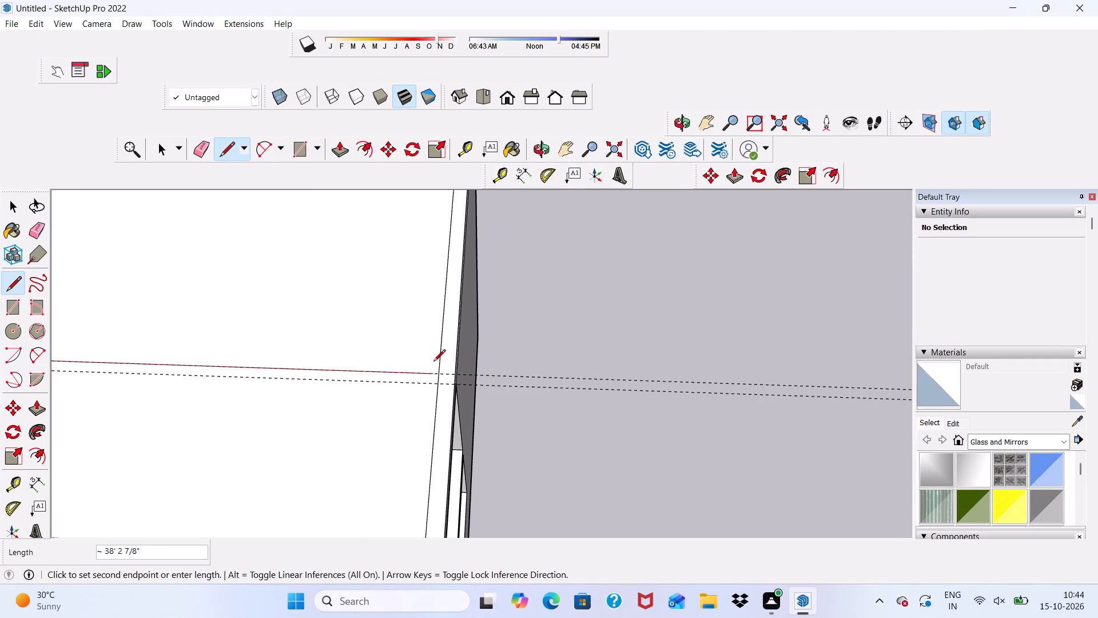
click(439, 372)
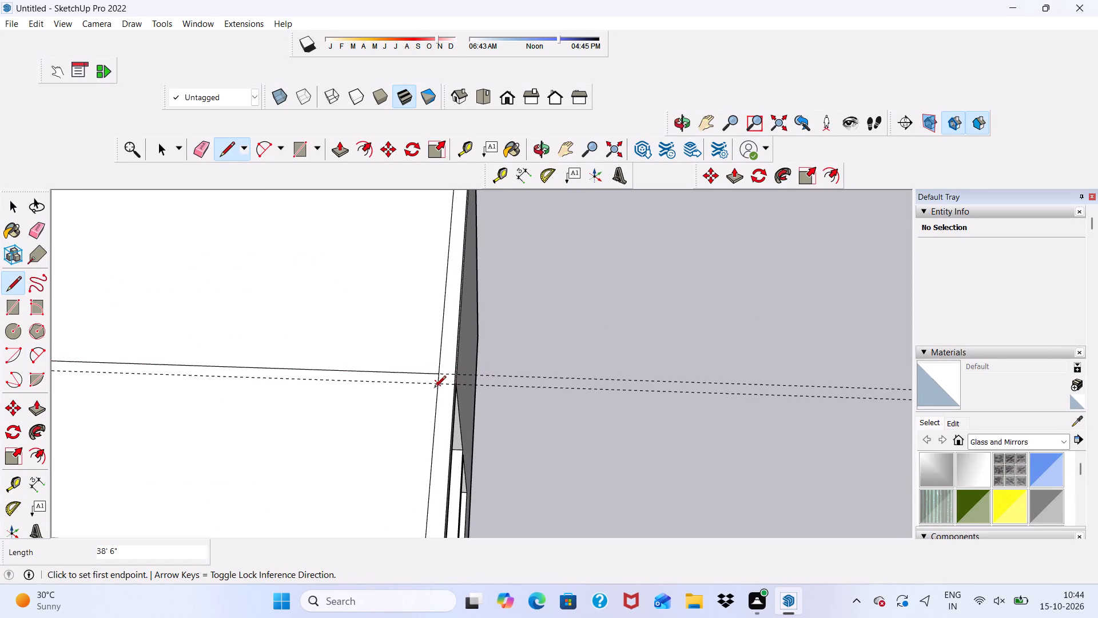
Draw a 38'6" line along the front roof guide between the inner offset lines of both sides.
click(437, 383)
scroll(427, 373, down, 14)
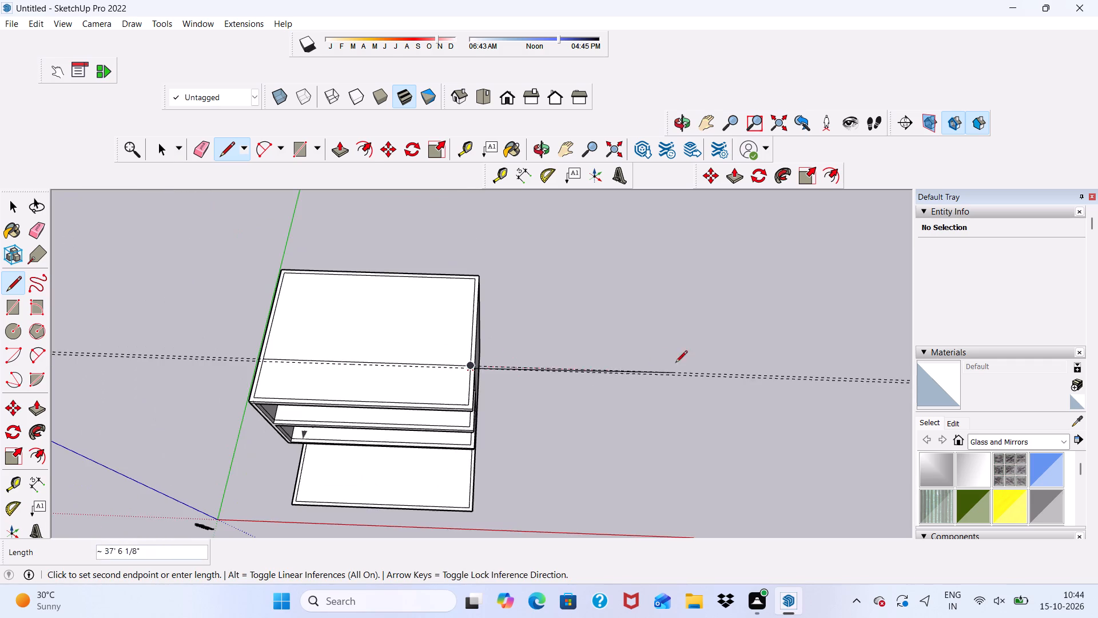
scroll(116, 378, up, 6)
scroll(331, 351, up, 8)
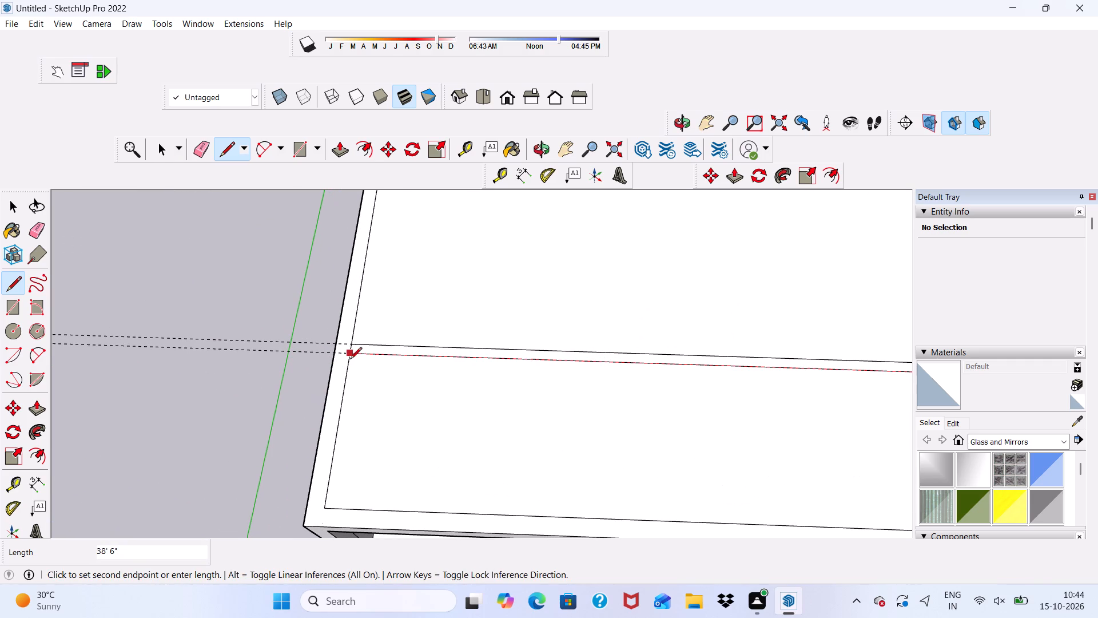
click(348, 356)
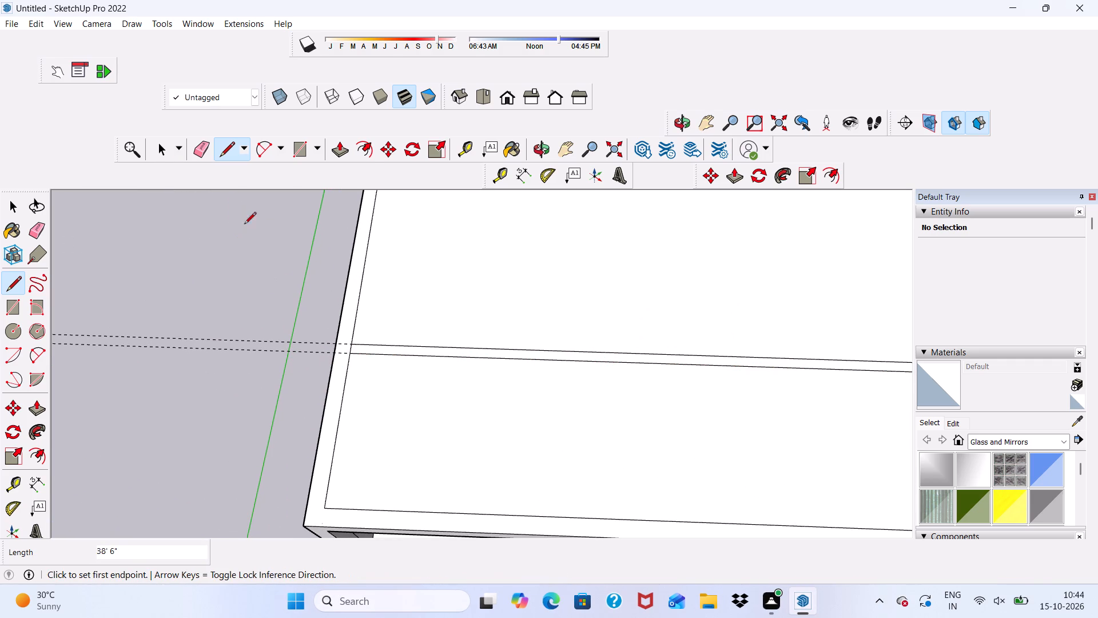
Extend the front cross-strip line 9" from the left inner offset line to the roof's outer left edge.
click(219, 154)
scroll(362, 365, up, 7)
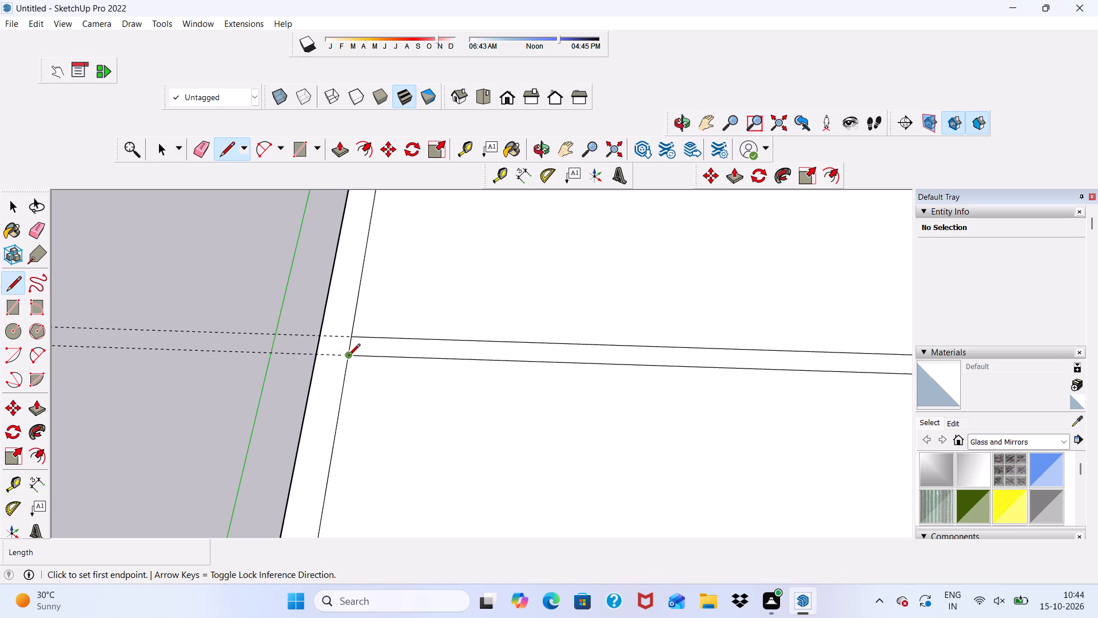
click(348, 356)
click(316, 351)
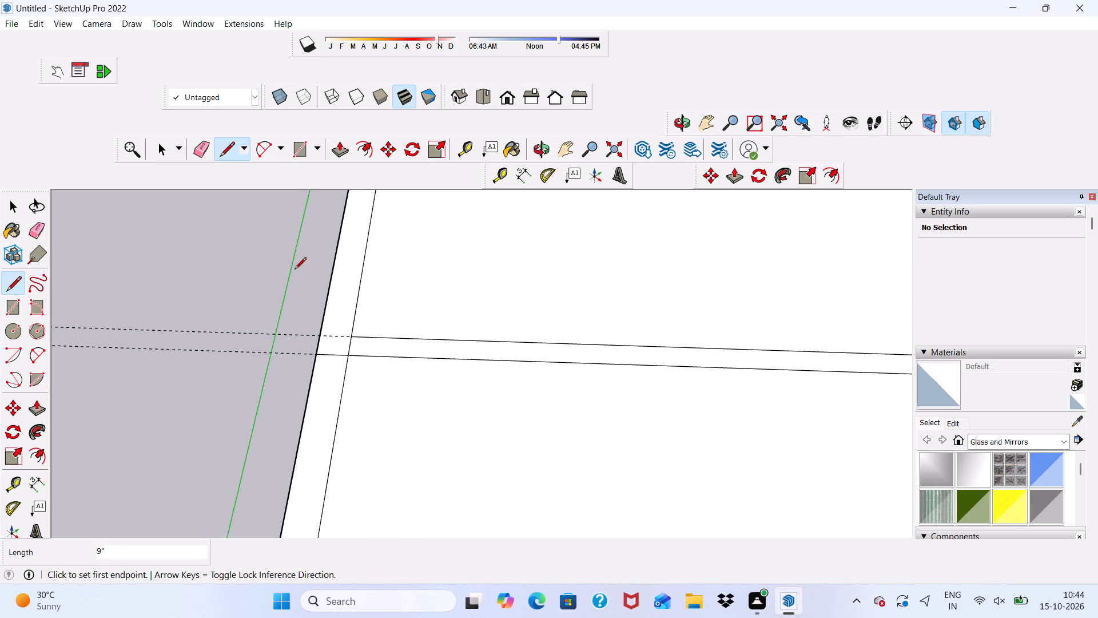
Erase both roof guides and the left inner offset segment between the two cross-strip lines.
key(space)
click(198, 150)
drag(265, 316, 265, 358)
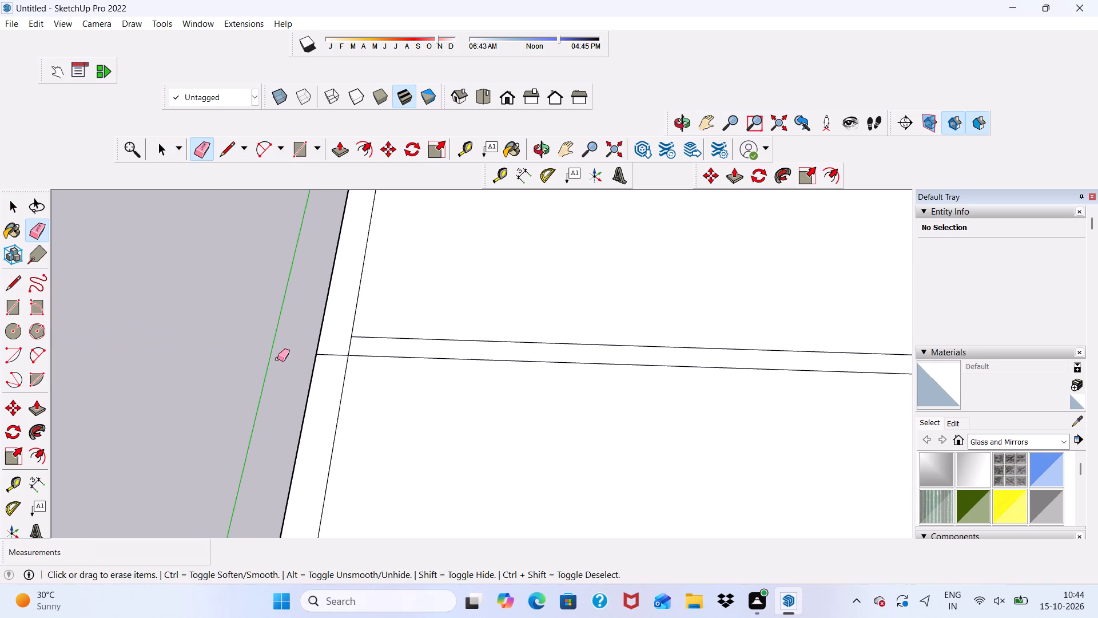
click(348, 345)
scroll(296, 282, down, 7)
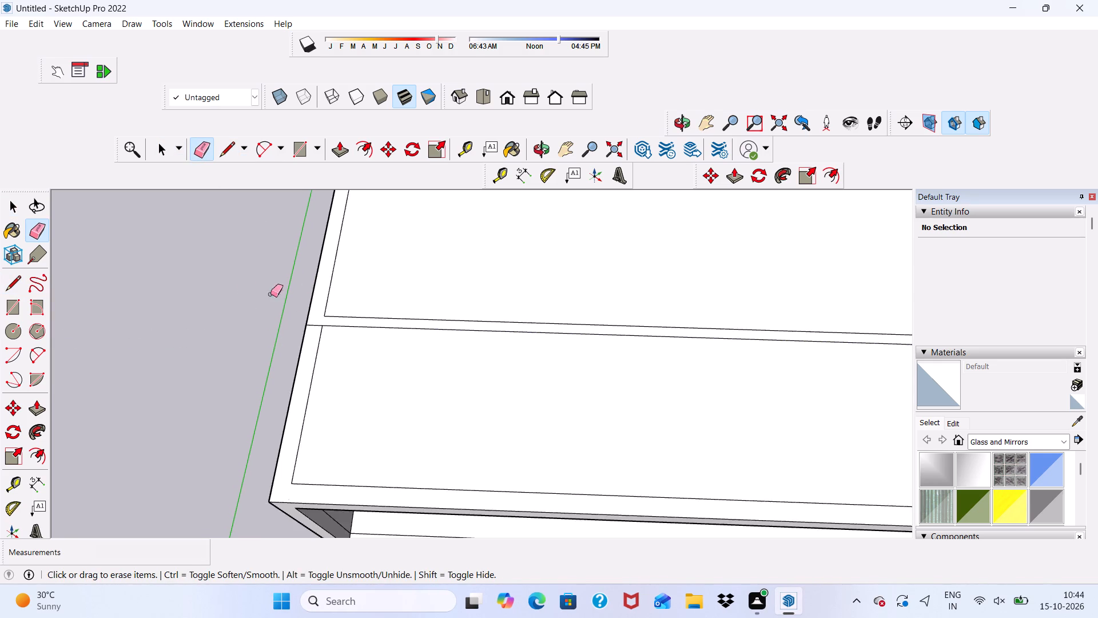
scroll(270, 294, down, 5)
scroll(240, 345, down, 1)
scroll(628, 336, up, 5)
key(space)
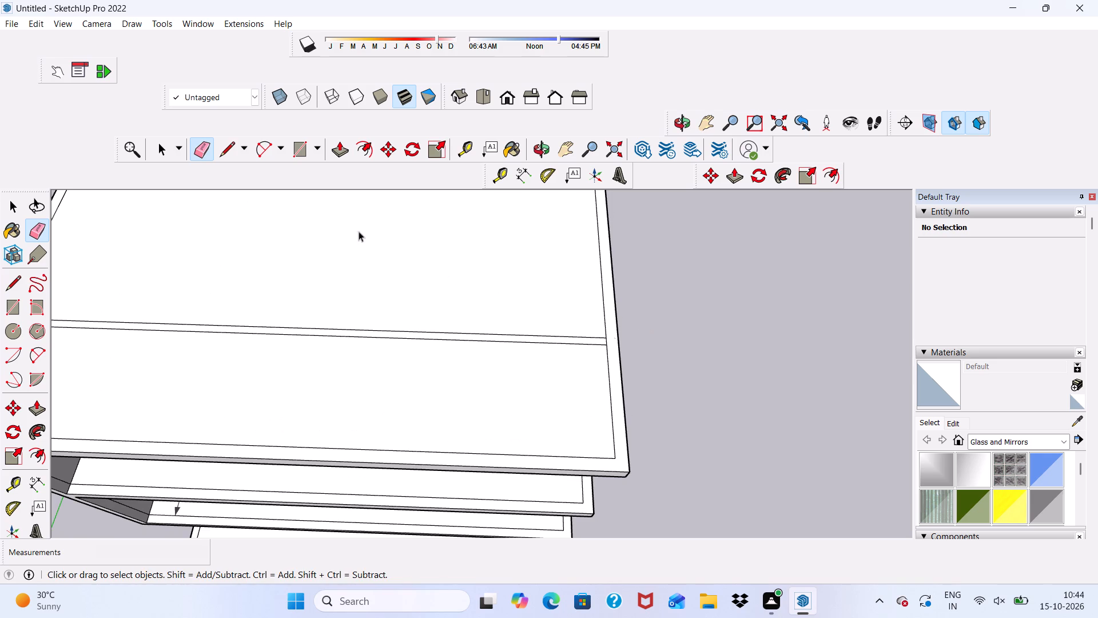
Draw a 9" line extending the front cross-strip line from the right inner offset line to the roof's outer edge.
click(228, 146)
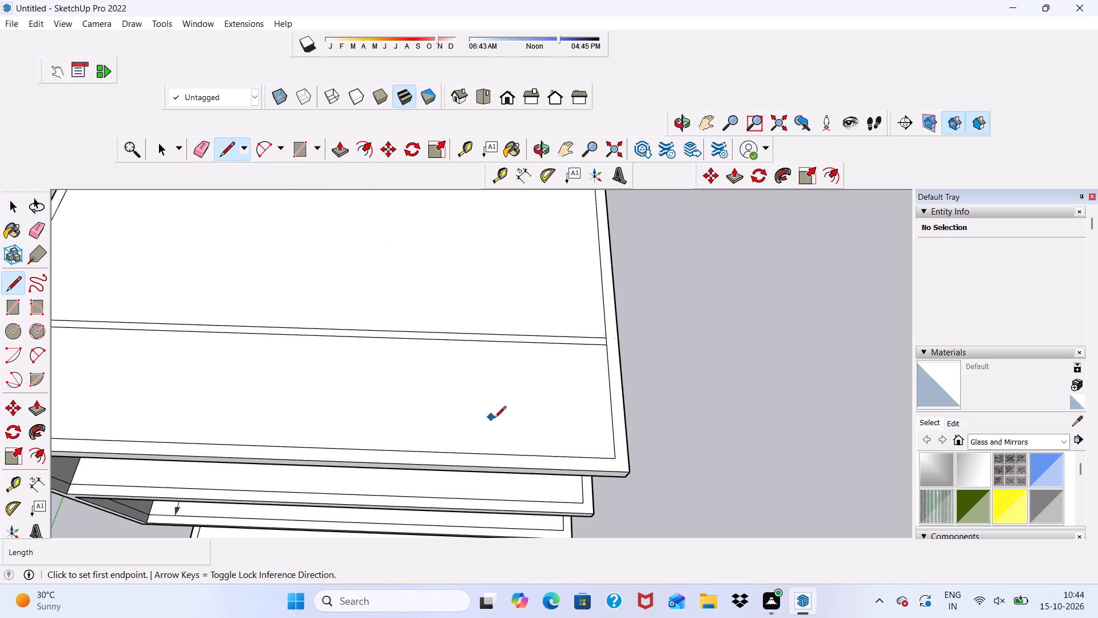
scroll(612, 385, up, 3)
click(602, 339)
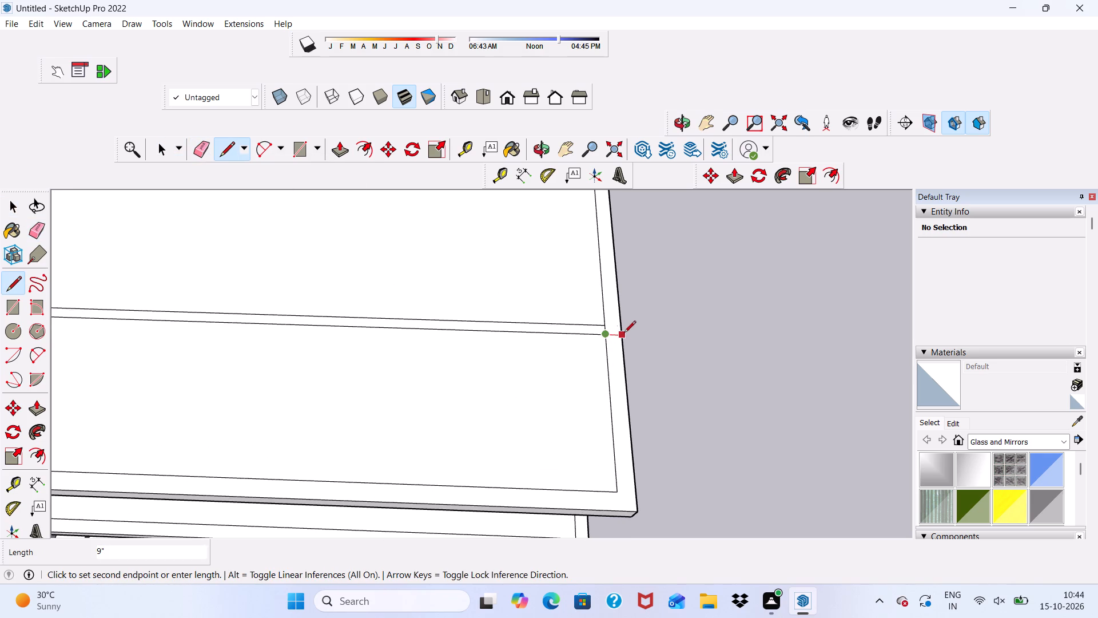
click(625, 333)
key(space)
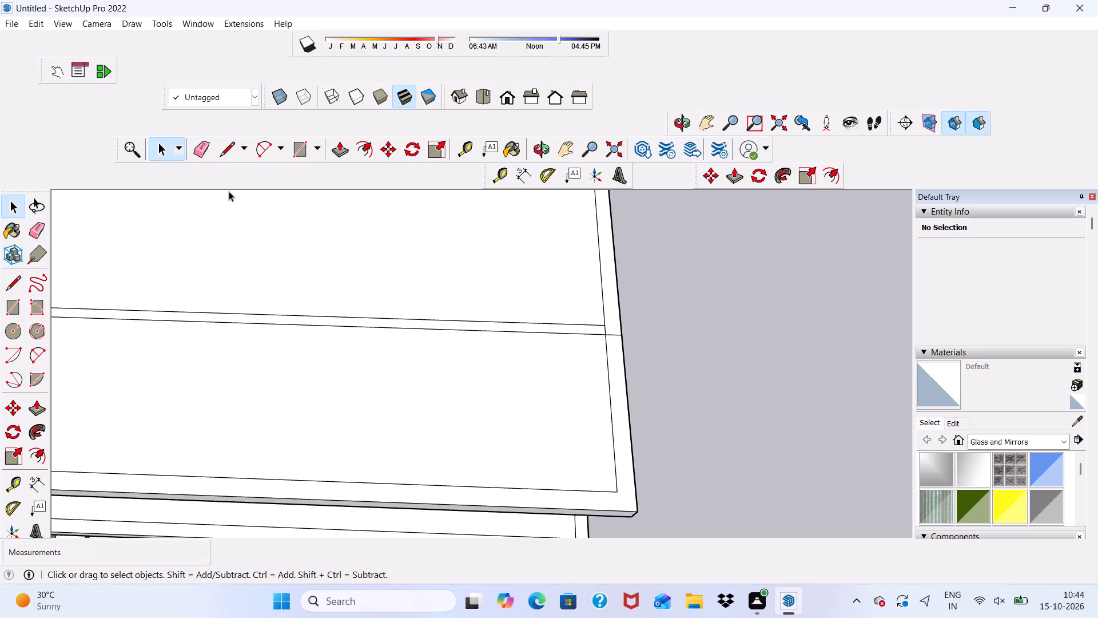
Erase the right inner offset segment between the two cross-strip lines.
click(206, 142)
scroll(670, 399, up, 2)
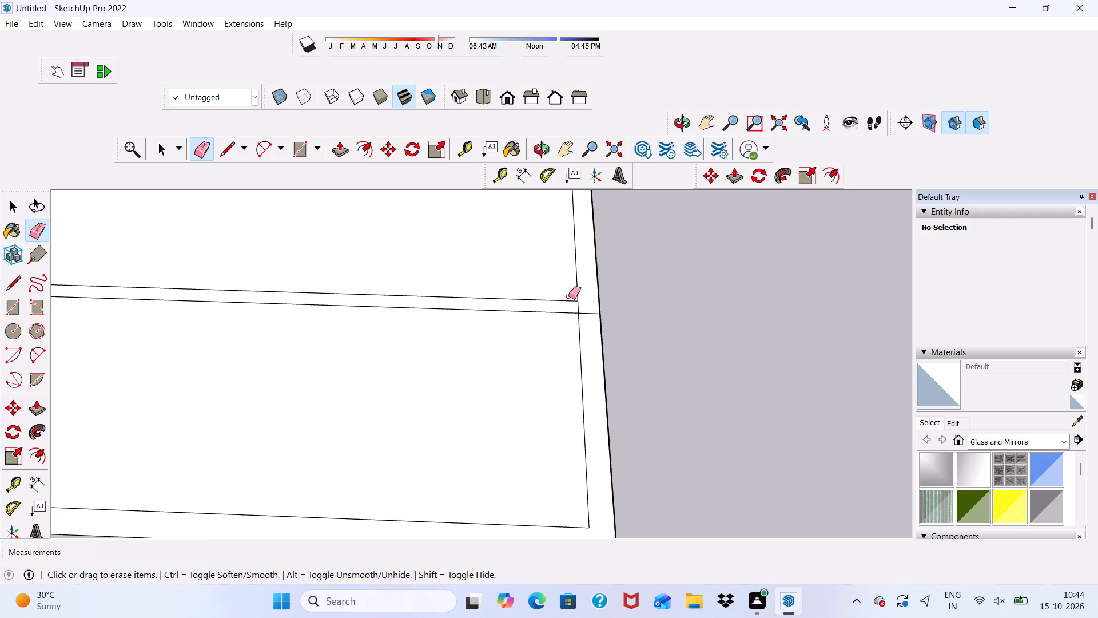
scroll(555, 322, up, 7)
drag(590, 288, 605, 290)
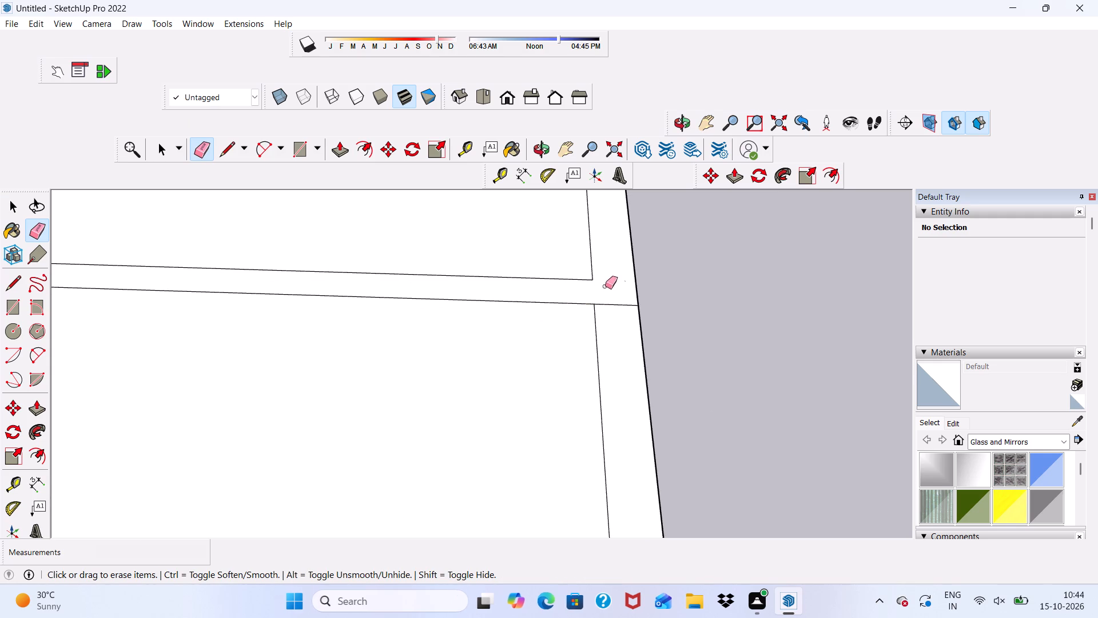
scroll(602, 296, down, 19)
key(space)
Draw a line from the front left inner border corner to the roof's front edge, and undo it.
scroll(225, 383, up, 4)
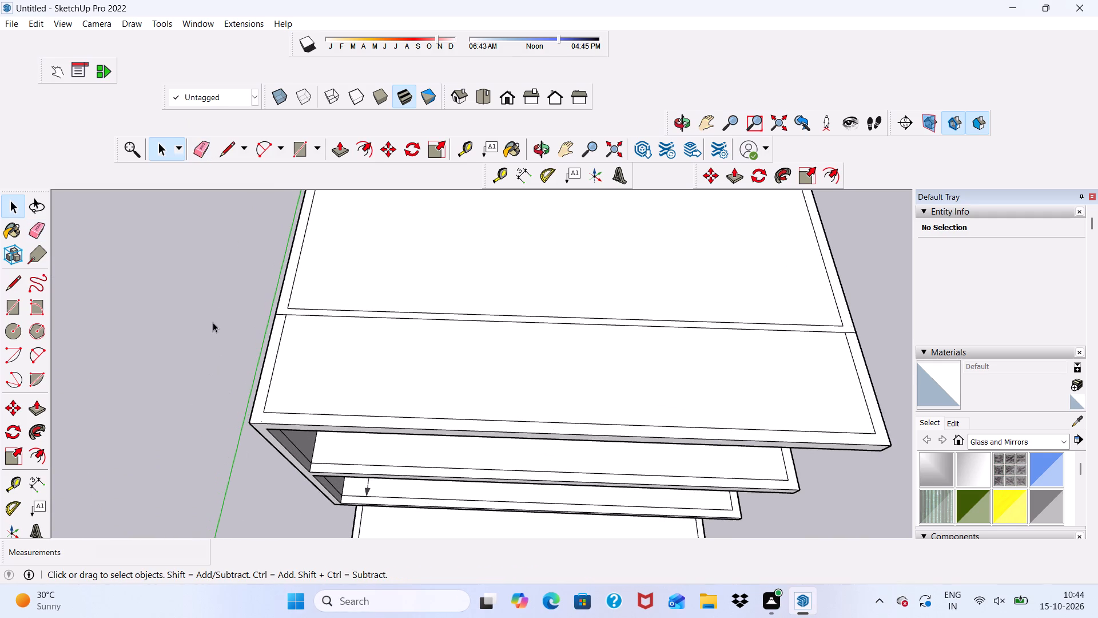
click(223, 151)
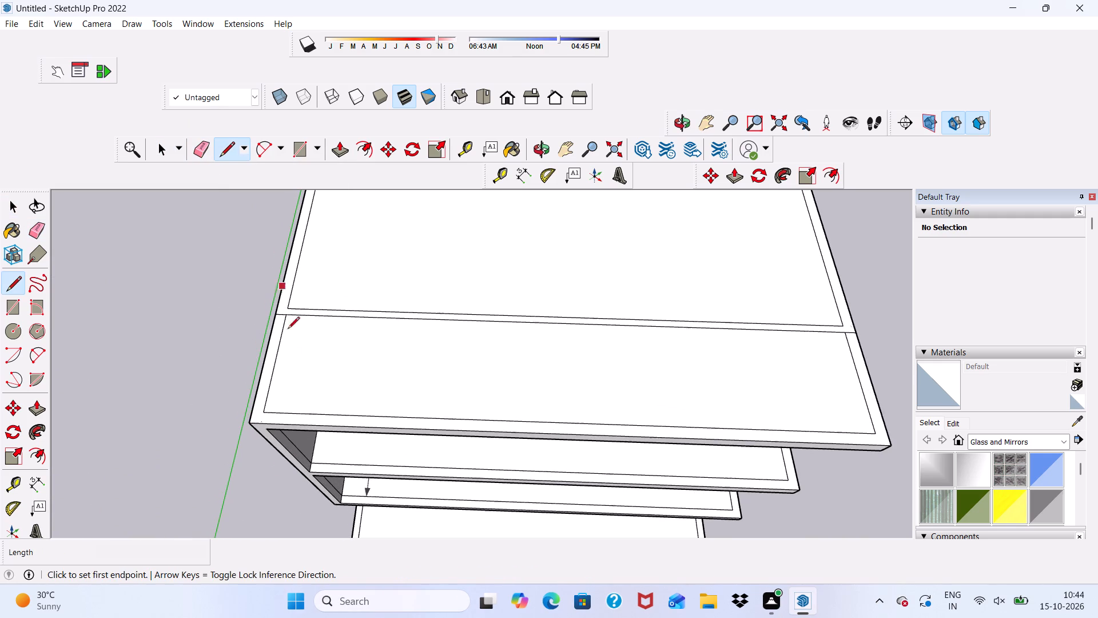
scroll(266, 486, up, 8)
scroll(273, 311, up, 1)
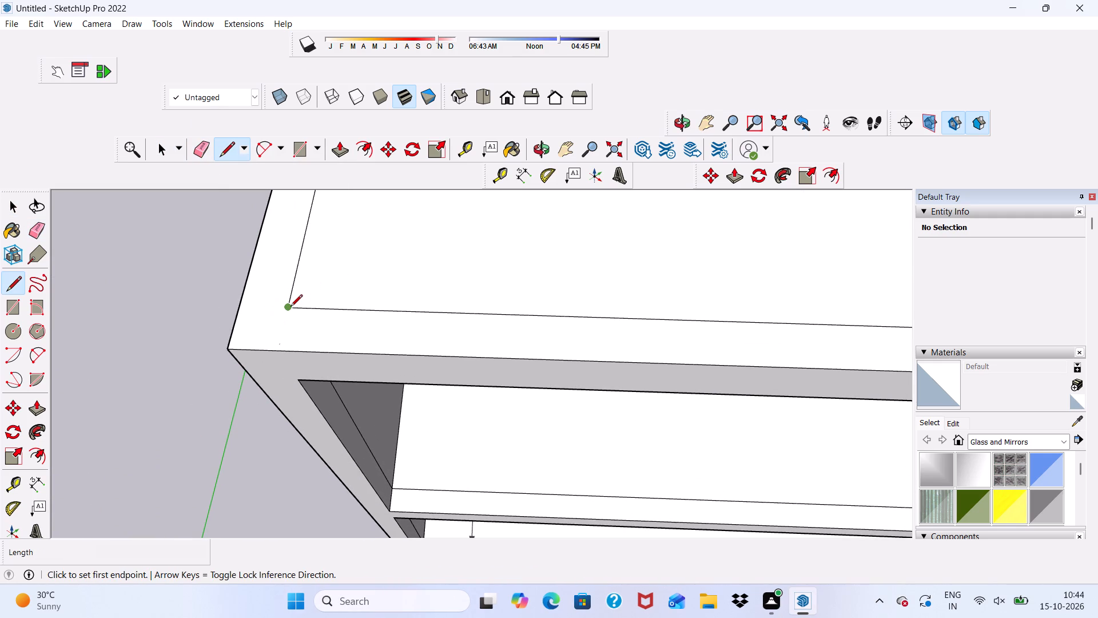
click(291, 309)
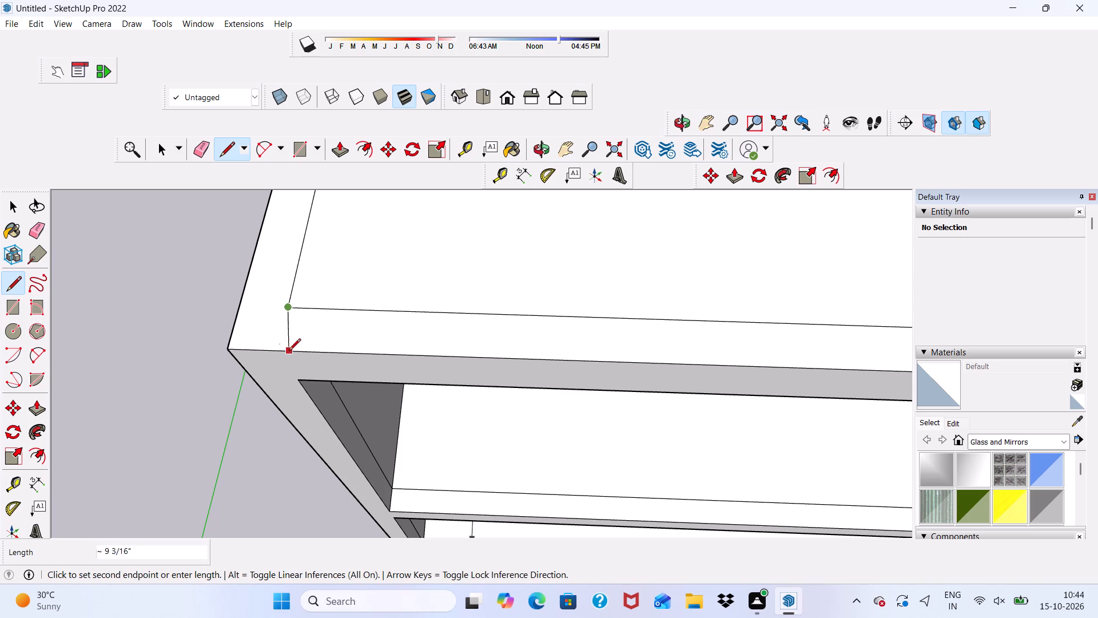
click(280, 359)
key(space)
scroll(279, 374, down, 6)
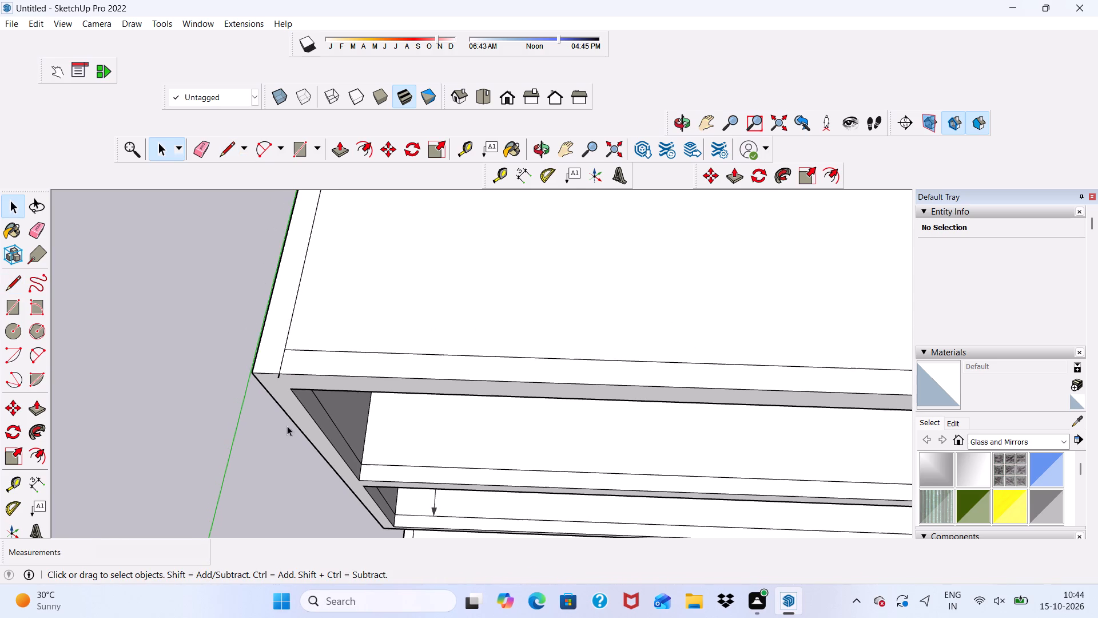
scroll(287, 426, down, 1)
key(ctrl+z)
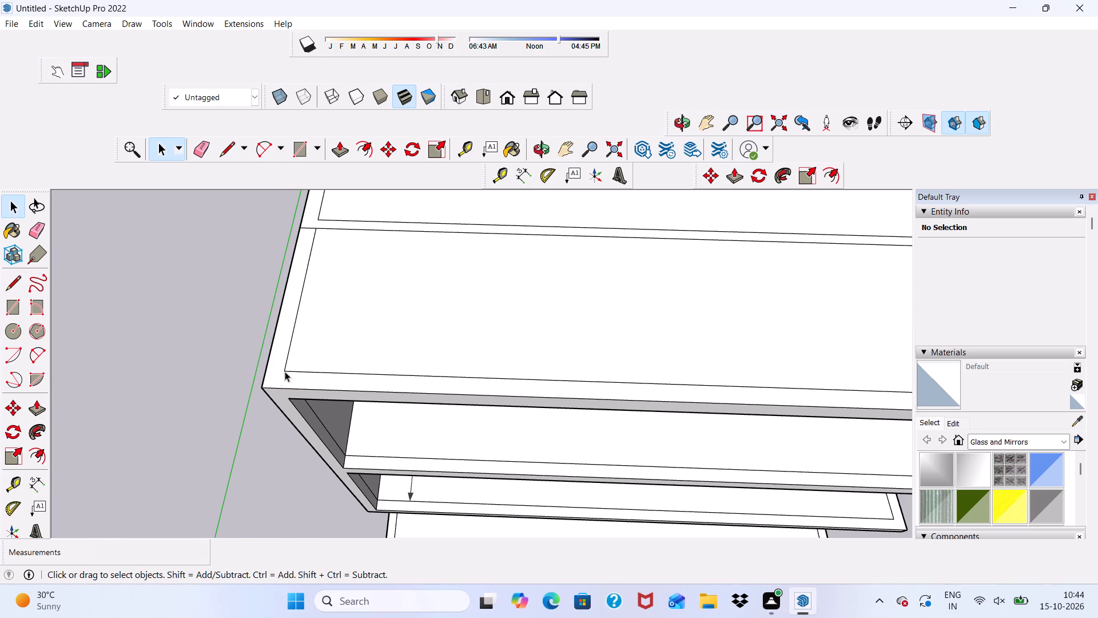
Draw a line along the green axis from the front left inner border corner to the roof's front edge.
scroll(262, 300, up, 1)
click(224, 142)
scroll(301, 488, up, 1)
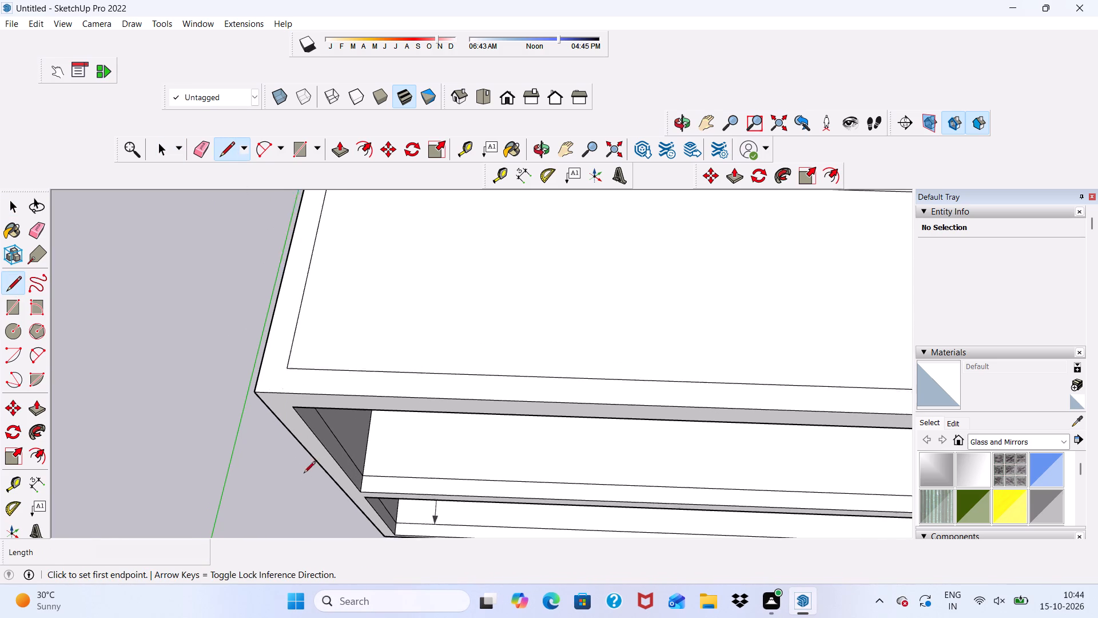
scroll(304, 474, up, 1)
scroll(287, 344, up, 4)
click(280, 342)
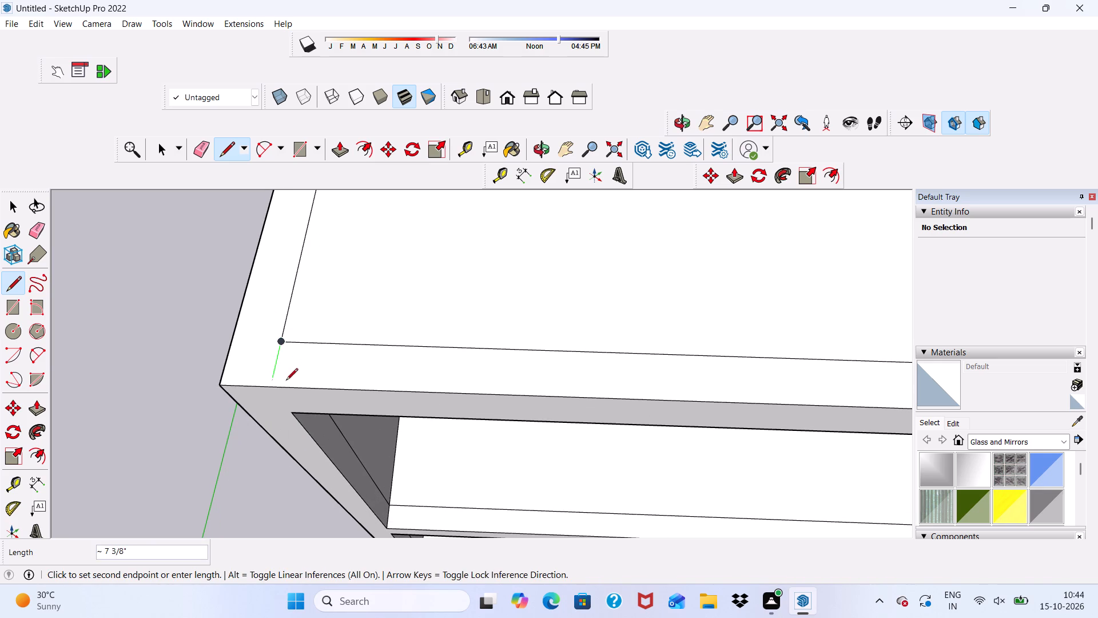
click(276, 385)
scroll(198, 378, down, 9)
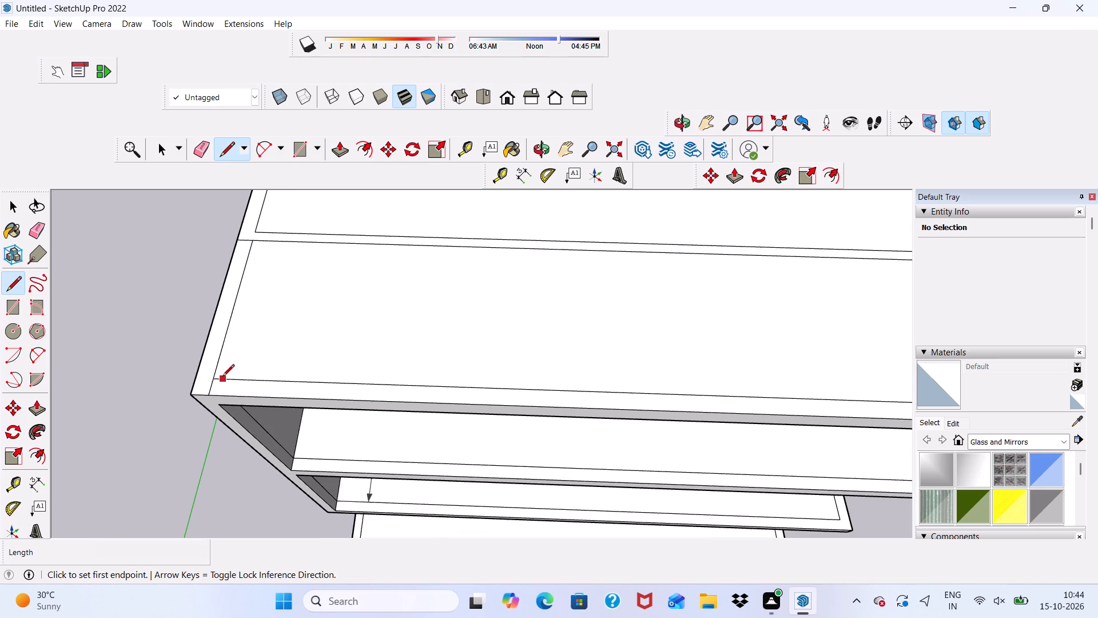
scroll(222, 377, down, 3)
key(space)
Erase the short line crossing the left border at the front line of the cross strip.
click(202, 145)
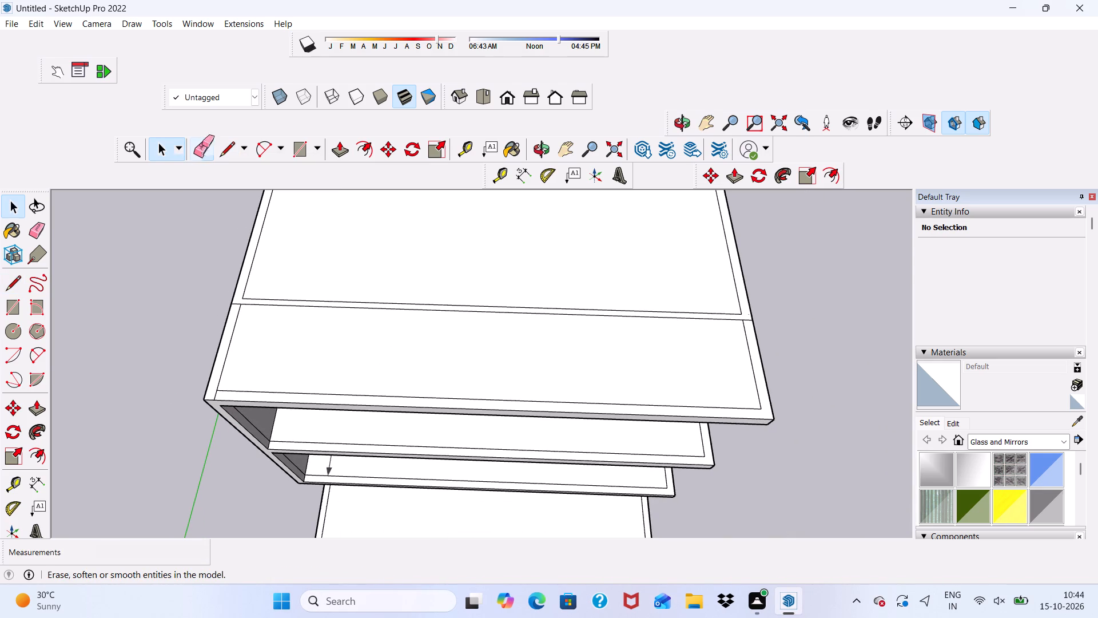
scroll(245, 315, up, 3)
scroll(246, 315, down, 5)
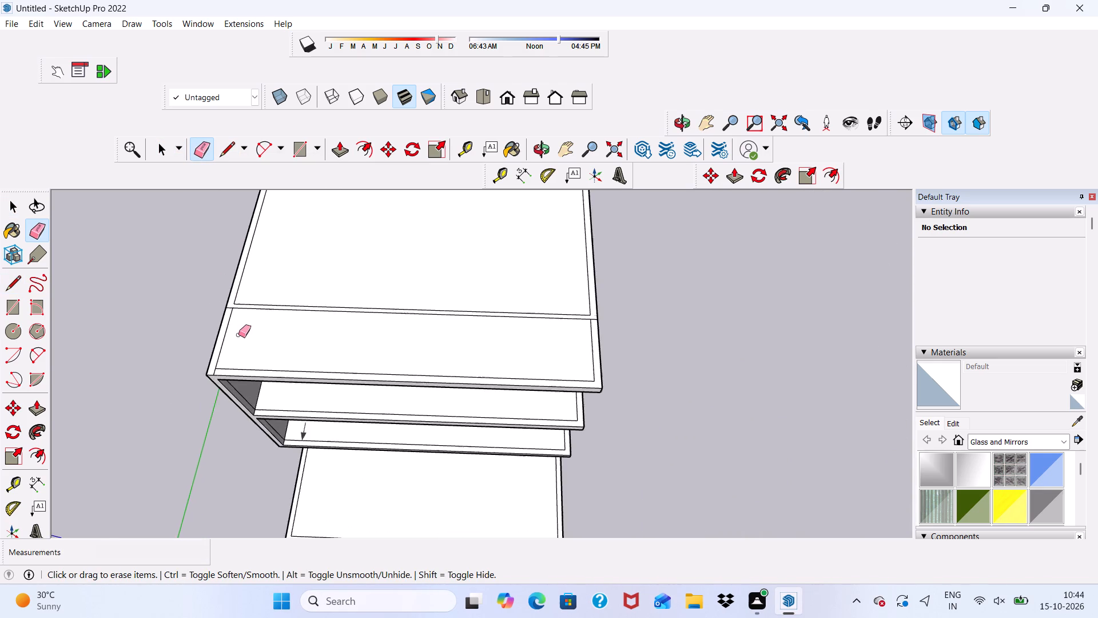
scroll(238, 335, down, 8)
scroll(413, 220, up, 6)
scroll(495, 421, up, 3)
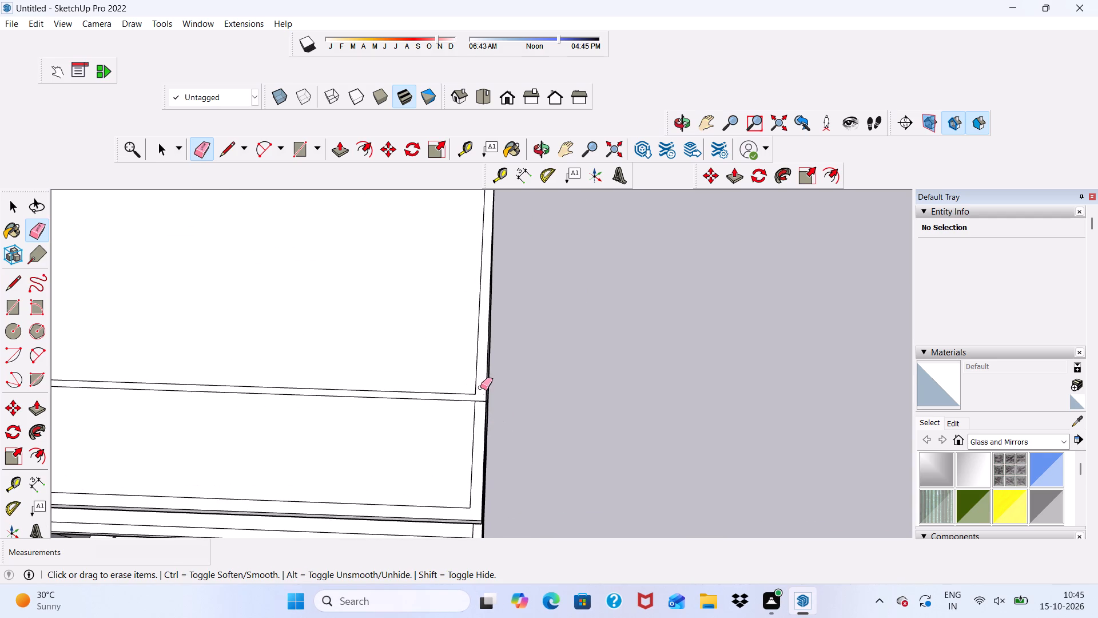
scroll(478, 411, up, 4)
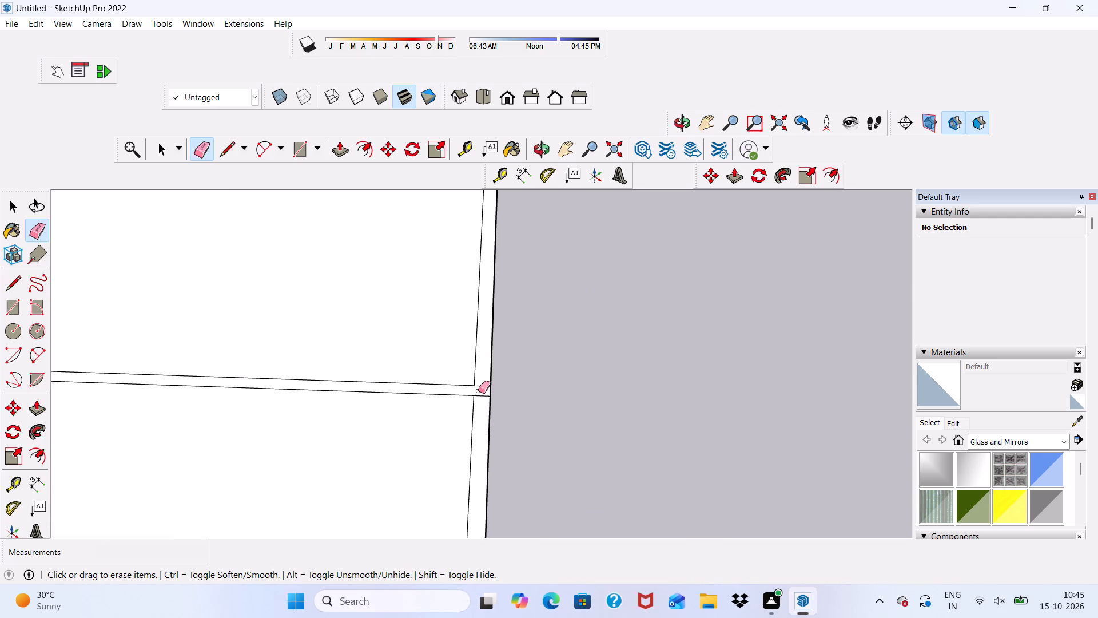
scroll(478, 391, up, 5)
scroll(477, 390, down, 6)
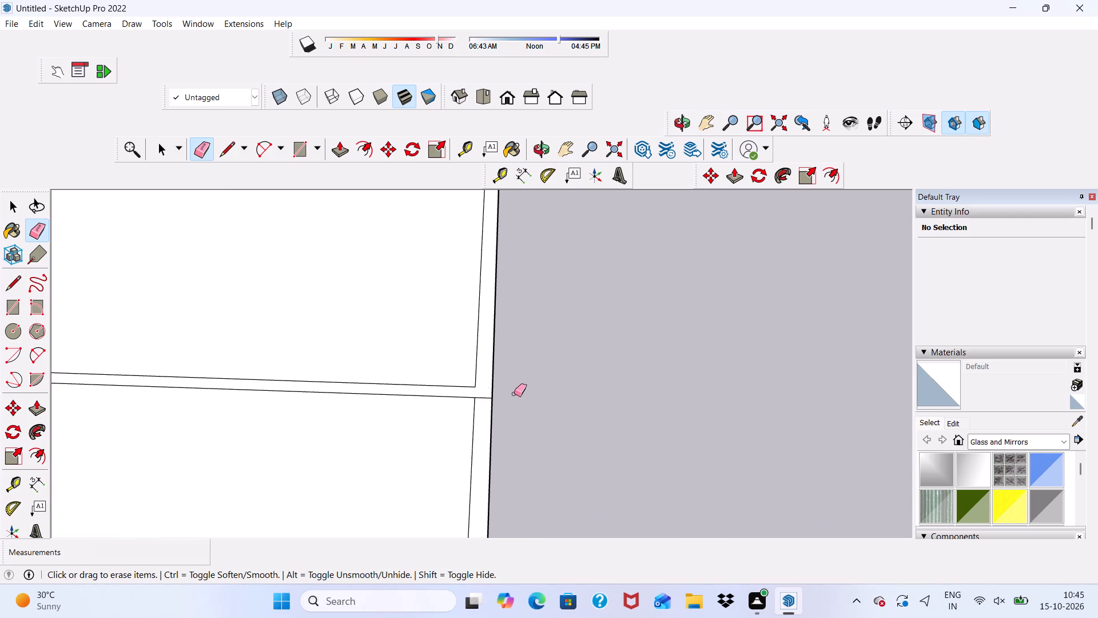
scroll(524, 413, down, 10)
scroll(201, 401, up, 5)
scroll(407, 339, up, 6)
scroll(292, 398, up, 1)
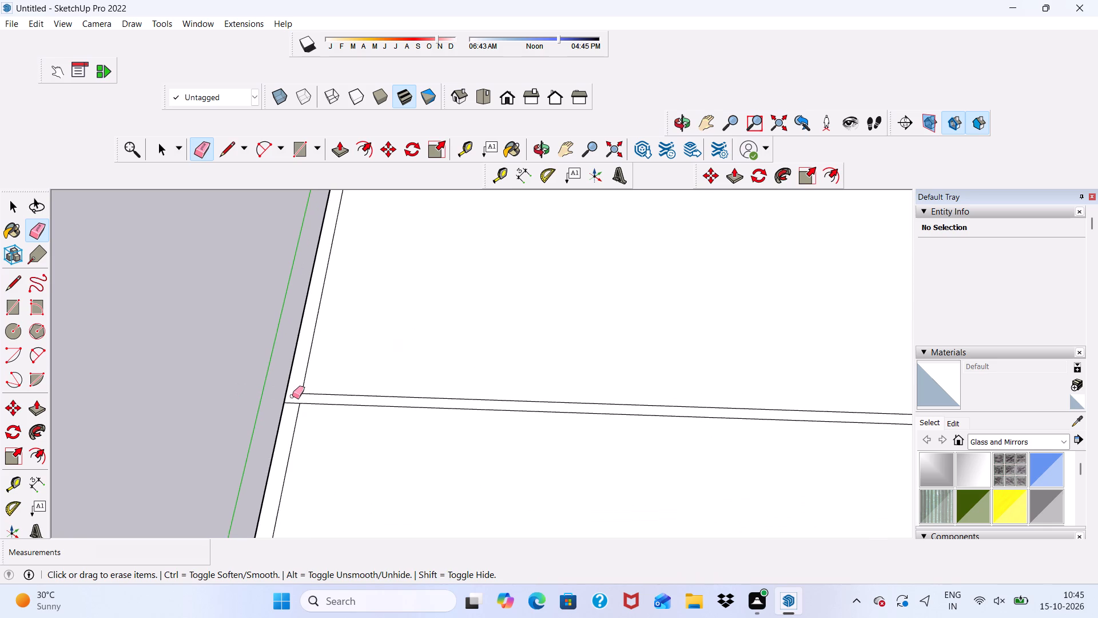
scroll(292, 396, up, 3)
drag(291, 397, 291, 419)
key(space)
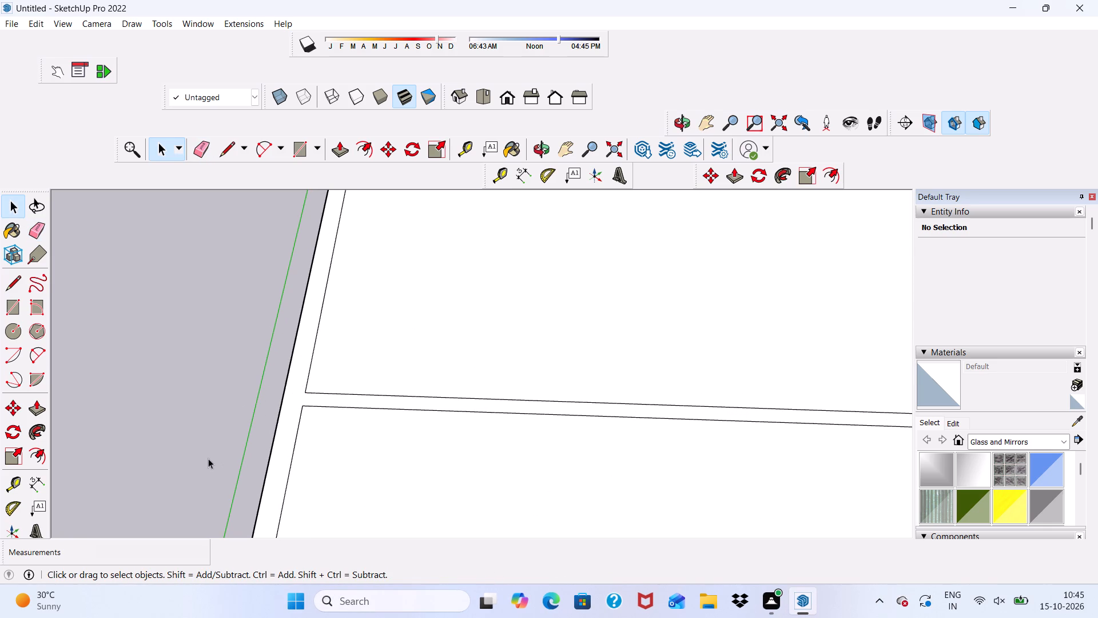
Push/Pull the joined roof border and cross-strip face up 10' to form the walls.
click(341, 144)
click(299, 376)
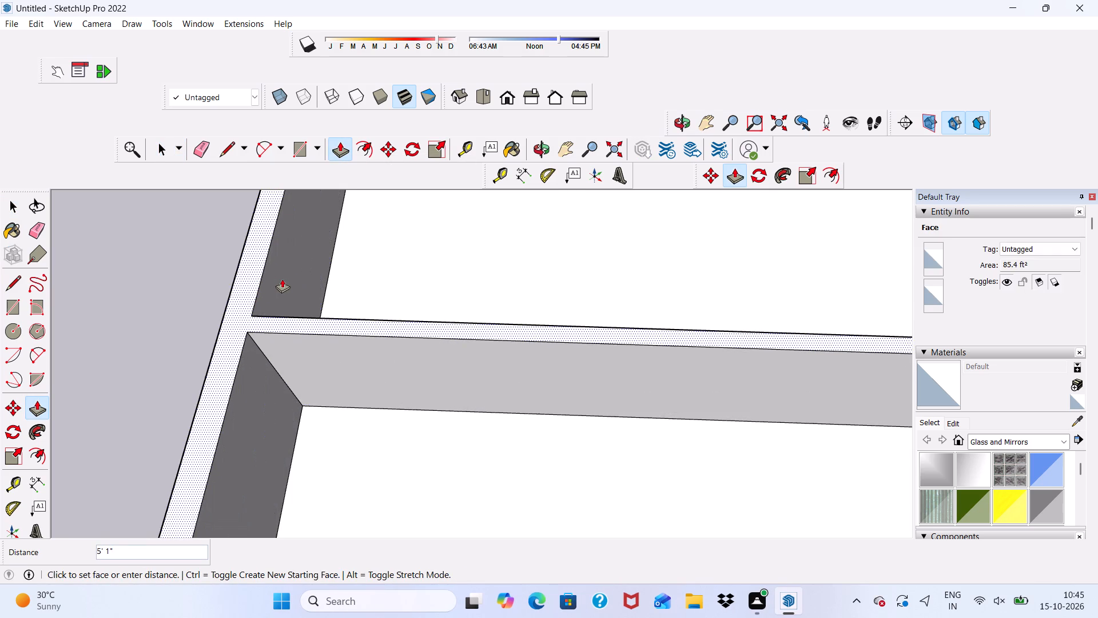
text(10')
key(Return)
key(space)
Erase the stray vertical edges on the inner face of the left wall near its front end.
scroll(400, 288, down, 3)
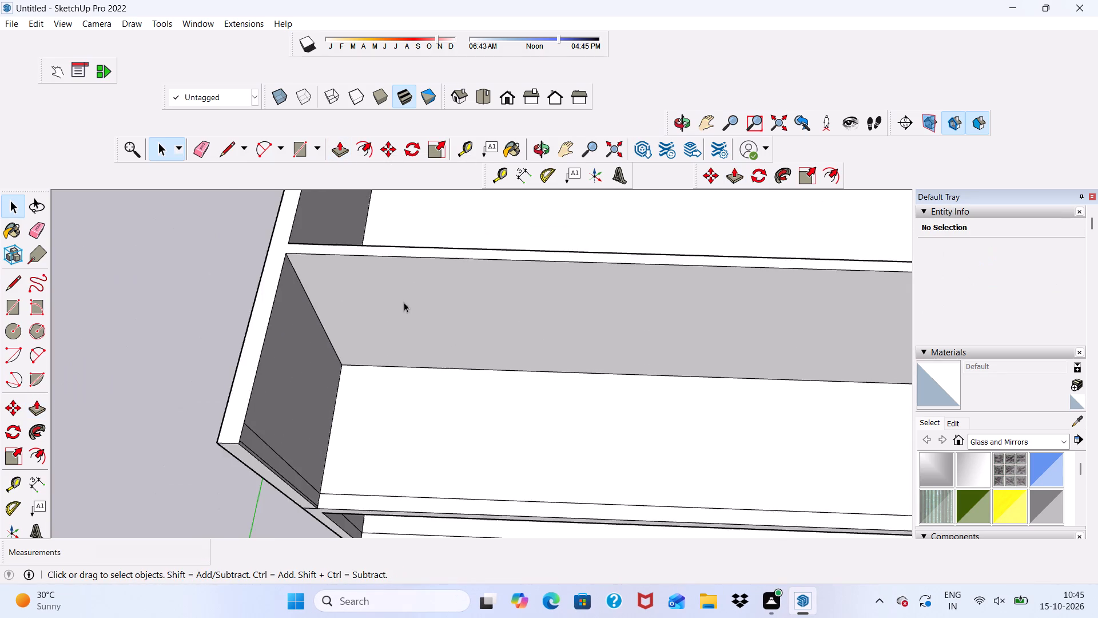
scroll(404, 302, down, 14)
middle_drag(358, 301, 188, 221)
scroll(156, 199, up, 1)
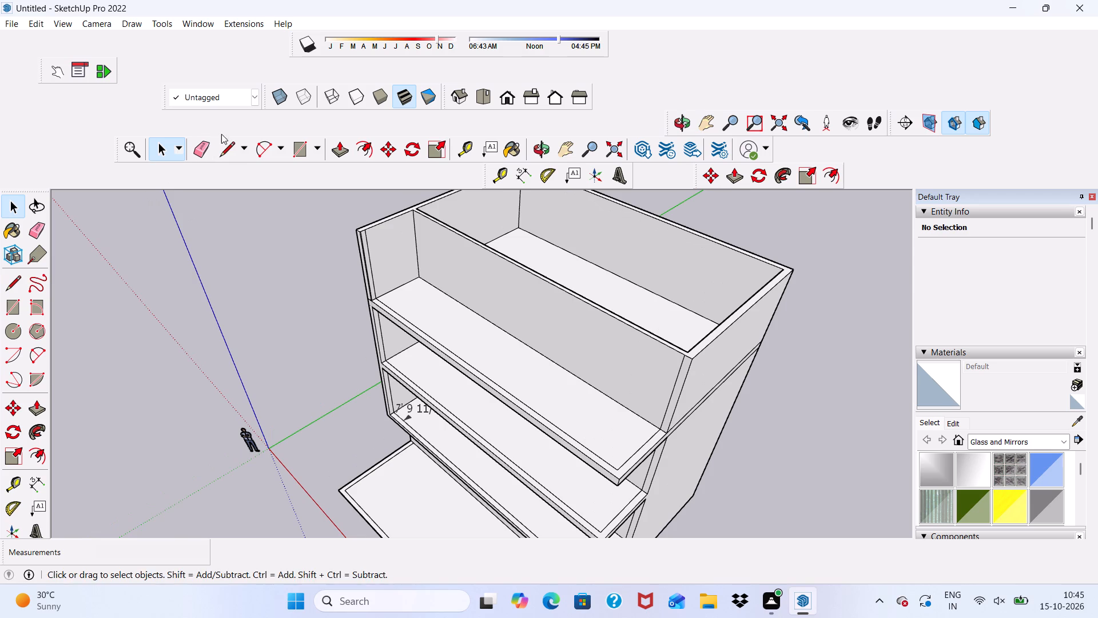
click(196, 144)
scroll(388, 256, up, 9)
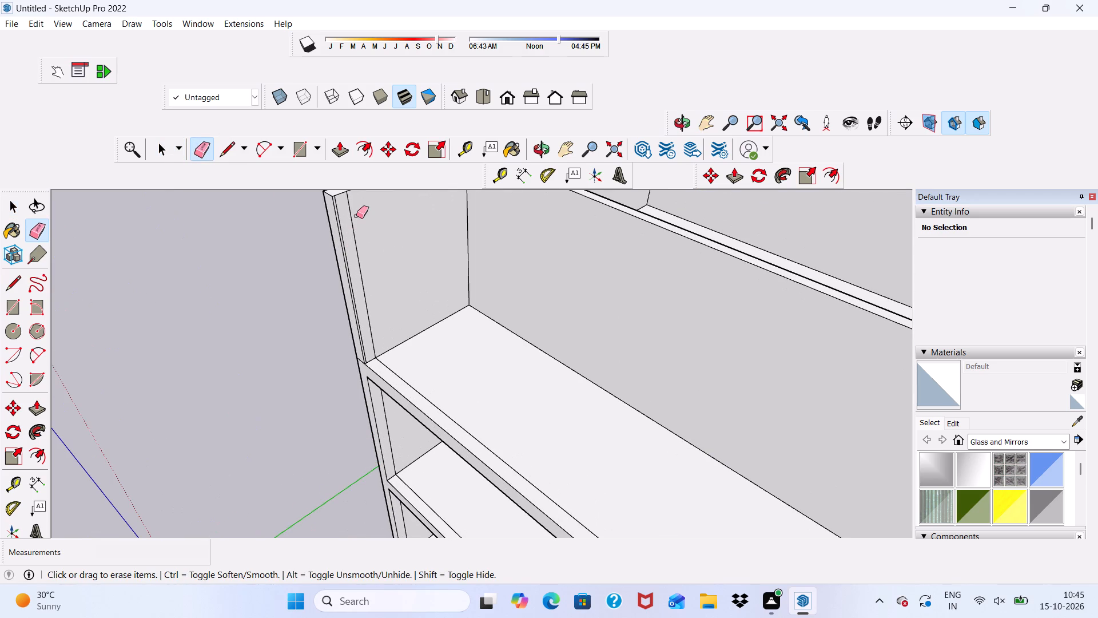
click(356, 216)
click(343, 236)
click(355, 230)
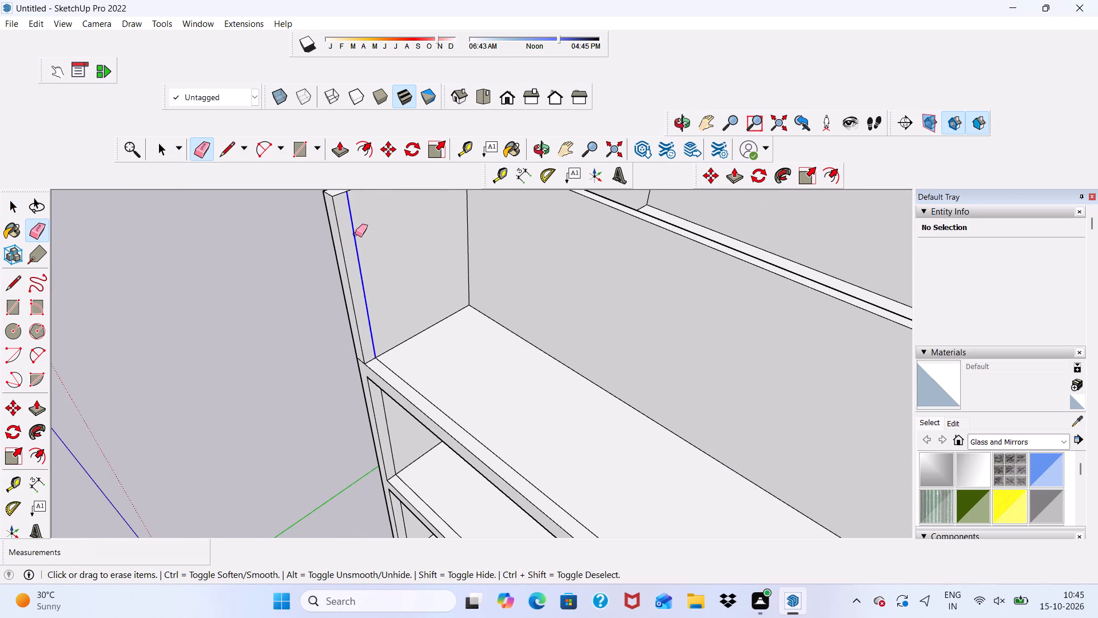
scroll(356, 265, down, 6)
scroll(384, 336, up, 2)
scroll(327, 304, down, 3)
middle_drag(331, 308, 487, 305)
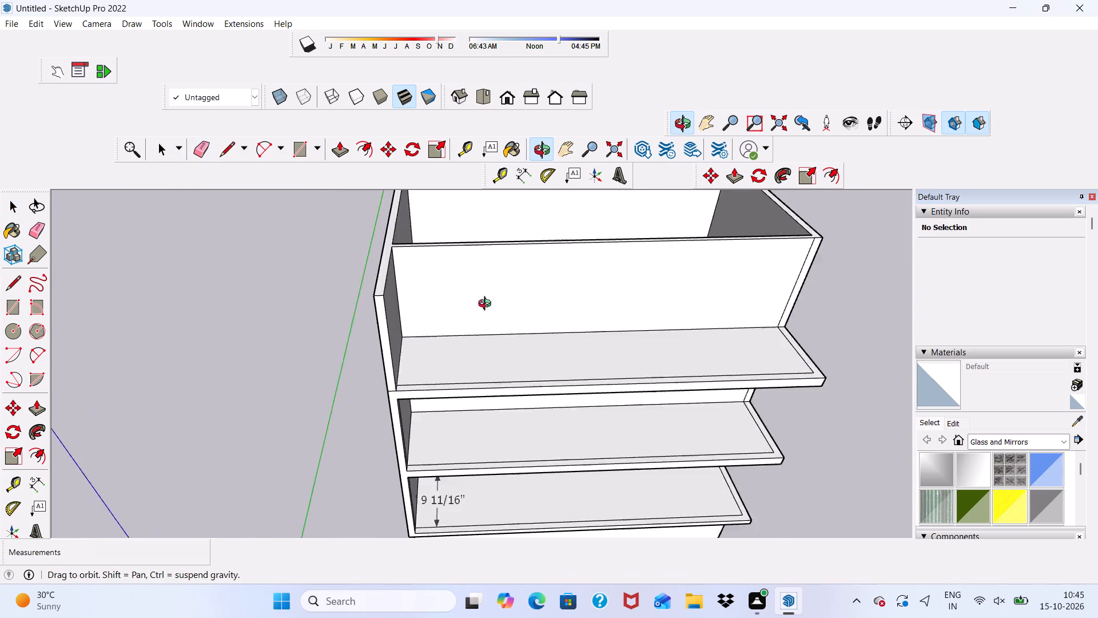
Erase the stray horizontal slab lines and the vertical line on the outer face of the top storey's left wall.
middle_drag(487, 305, 403, 344)
middle_drag(397, 344, 705, 199)
drag(406, 306, 413, 358)
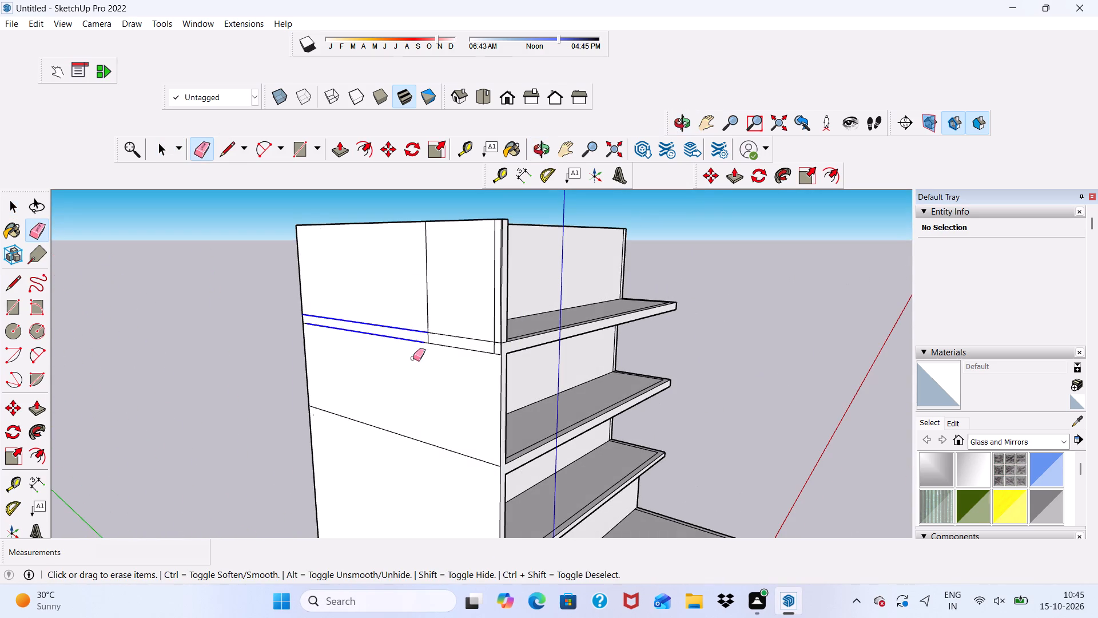
drag(413, 358, 415, 352)
drag(419, 263, 451, 318)
click(453, 342)
drag(432, 328, 431, 345)
drag(419, 338, 425, 351)
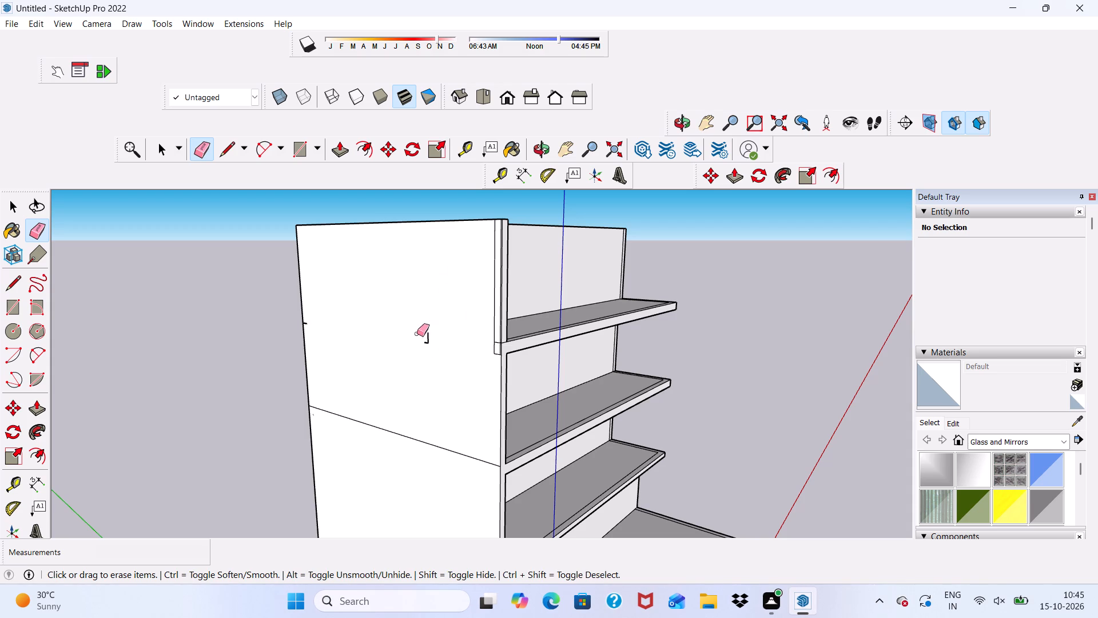
drag(419, 331, 429, 335)
drag(431, 330, 439, 345)
drag(425, 337, 425, 346)
Erase the leftover edge stub at the left wall's back edge and the storey line below on the outer face.
scroll(297, 313, up, 5)
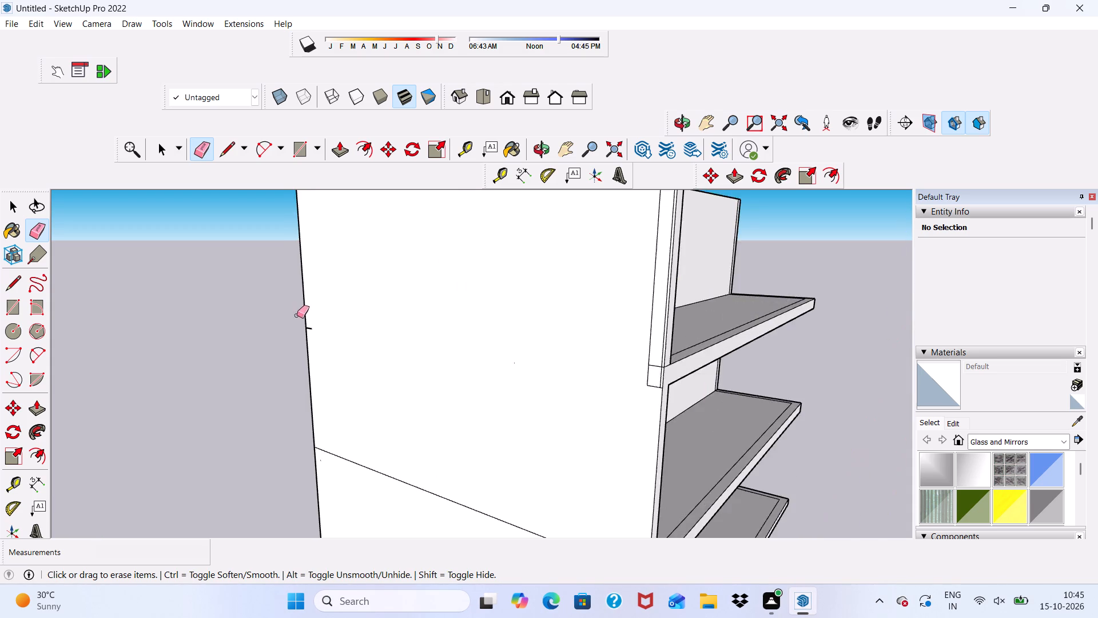
scroll(297, 315, up, 6)
drag(311, 329, 319, 336)
scroll(311, 305, down, 11)
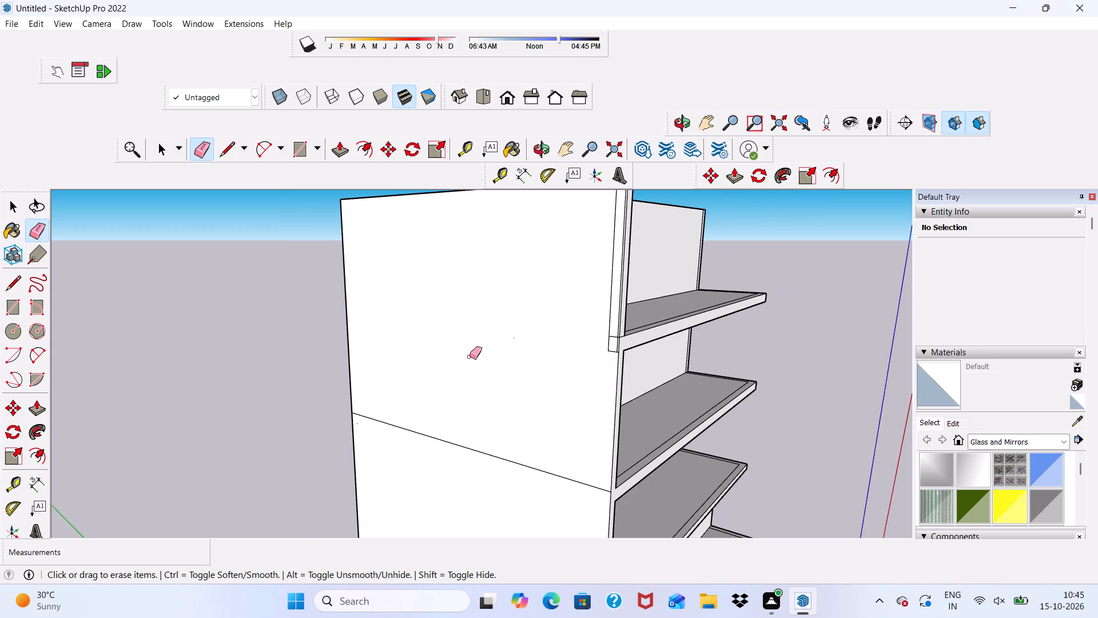
drag(483, 370, 456, 459)
scroll(328, 387, down, 5)
Erase the stray vertical edges near the front end of the top storey's outer left wall.
scroll(498, 280, up, 9)
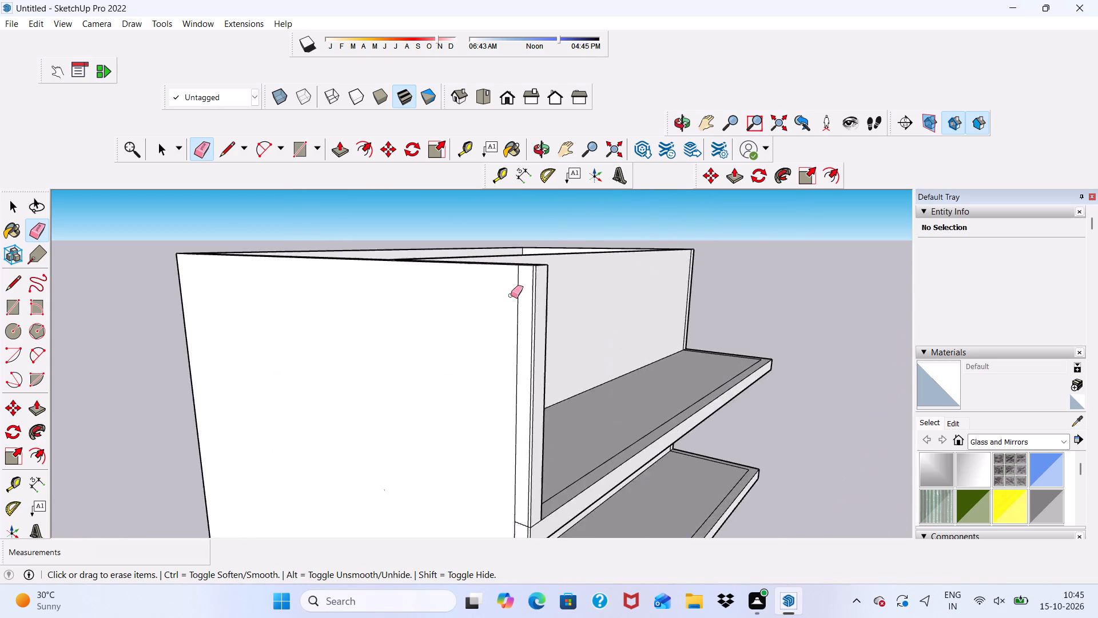
scroll(511, 295, up, 7)
drag(516, 275, 524, 289)
scroll(543, 271, up, 5)
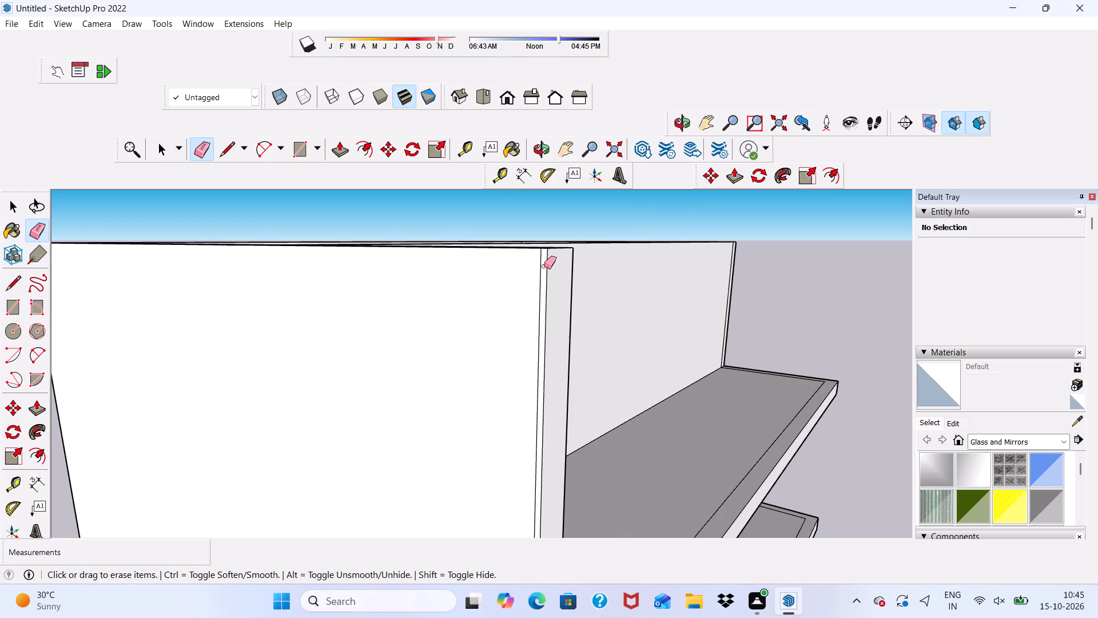
drag(543, 256, 534, 262)
scroll(451, 223, down, 9)
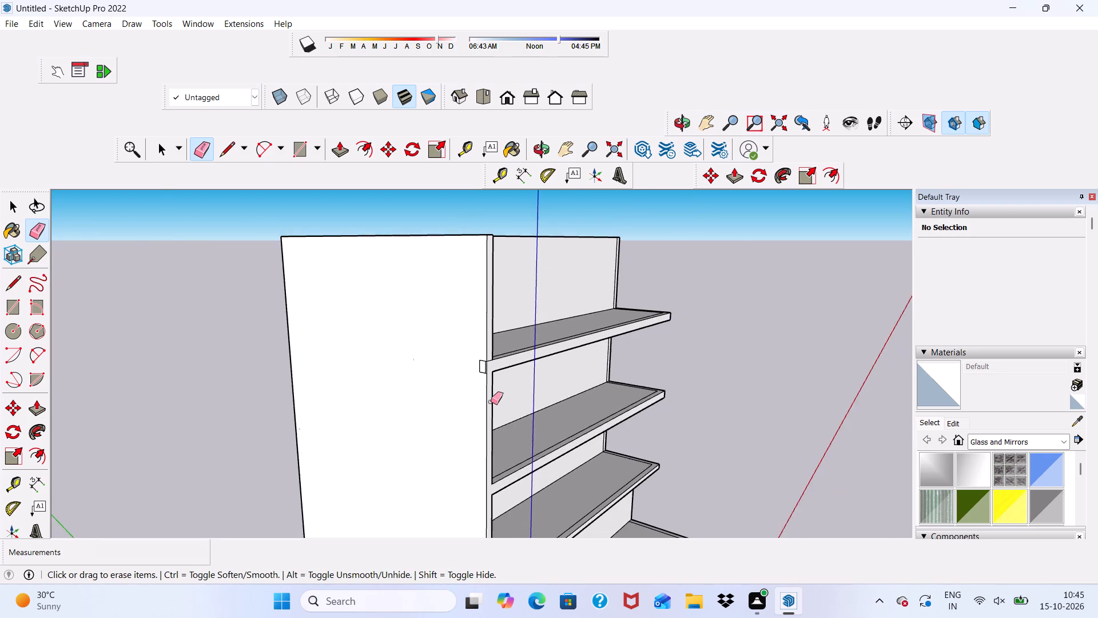
Erase the leftover edges of the small slab-end rectangle on the outer left wall's front end.
scroll(470, 384, up, 8)
scroll(509, 330, up, 4)
drag(503, 329, 504, 375)
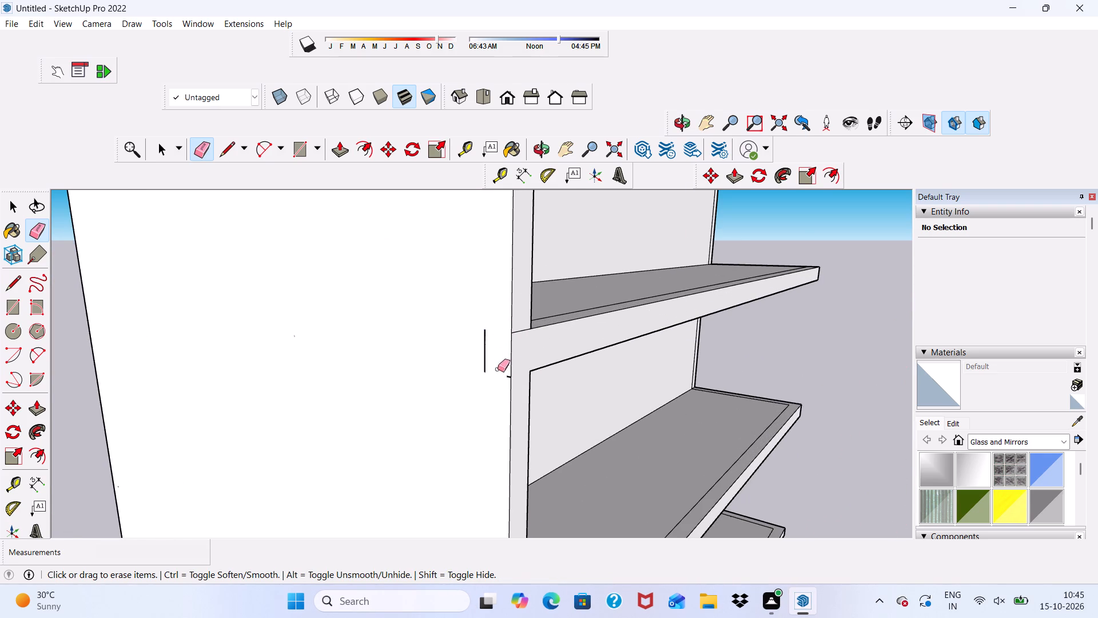
drag(480, 332, 489, 350)
drag(507, 374, 505, 381)
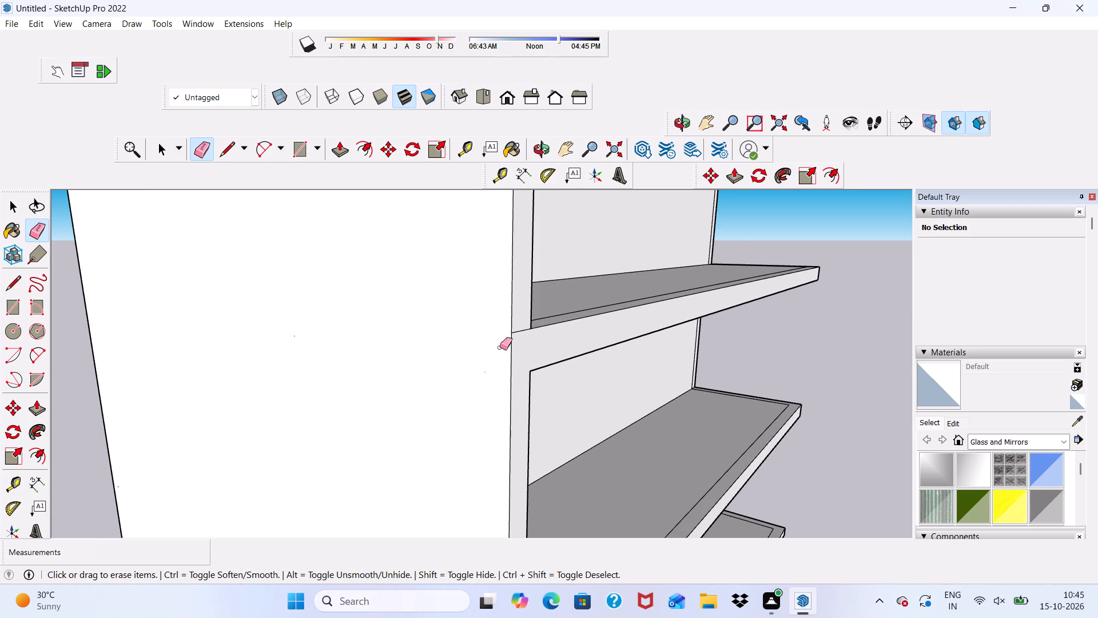
Erase the short line across the left wall's front face where it meets the top storey's floor slab.
scroll(489, 331, down, 4)
middle_drag(494, 344, 274, 374)
scroll(364, 328, up, 7)
drag(367, 336, 379, 370)
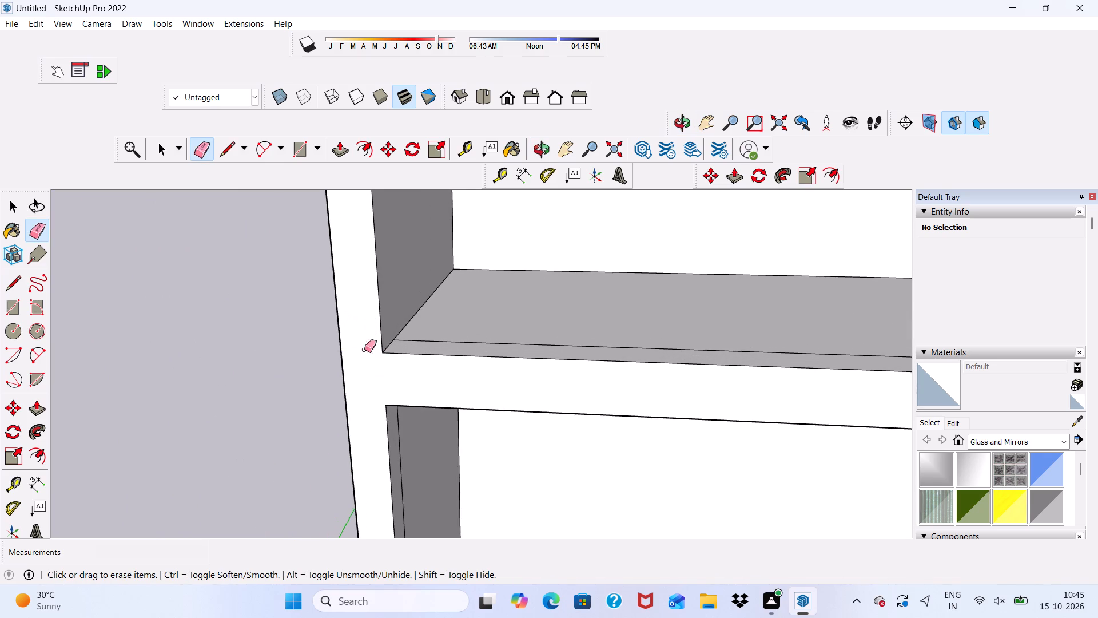
scroll(321, 319, down, 17)
middle_drag(348, 362, 303, 363)
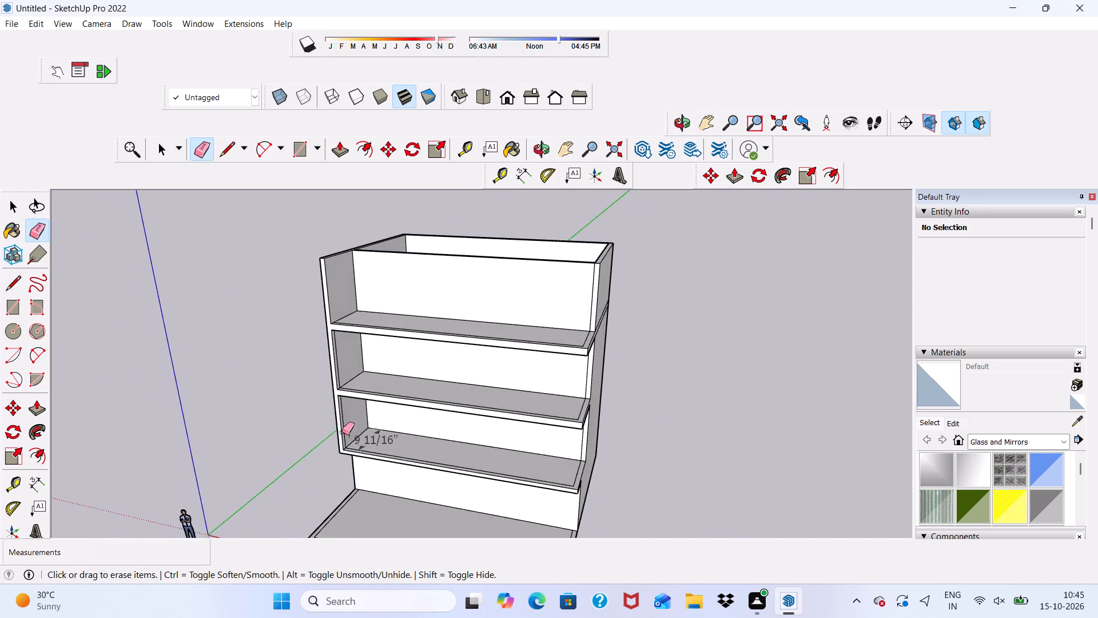
scroll(351, 434, up, 8)
scroll(303, 405, down, 11)
key(space)
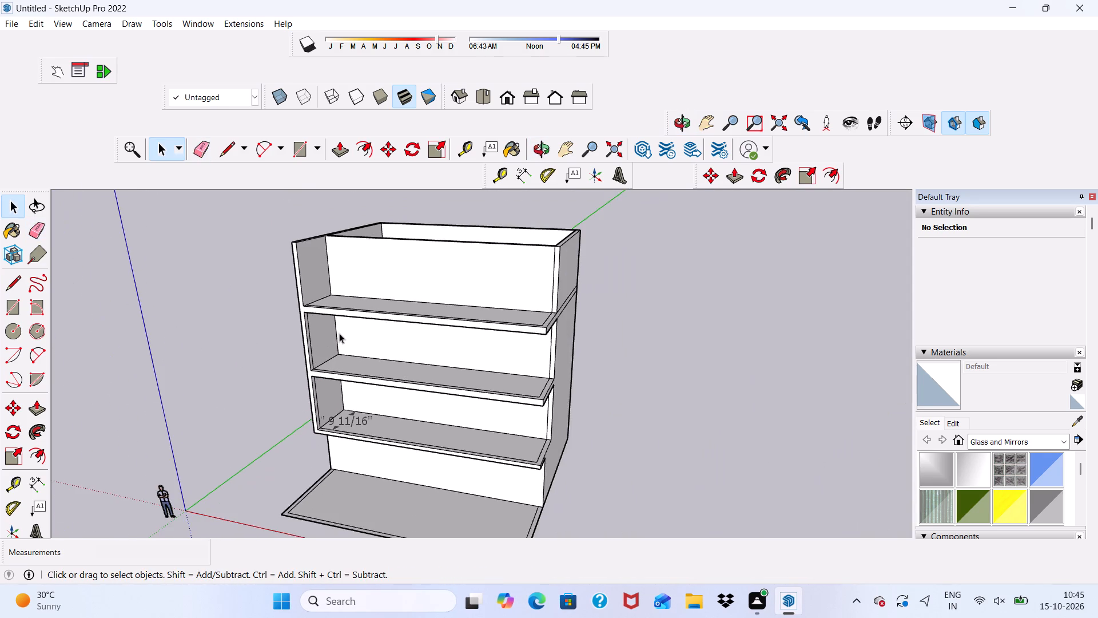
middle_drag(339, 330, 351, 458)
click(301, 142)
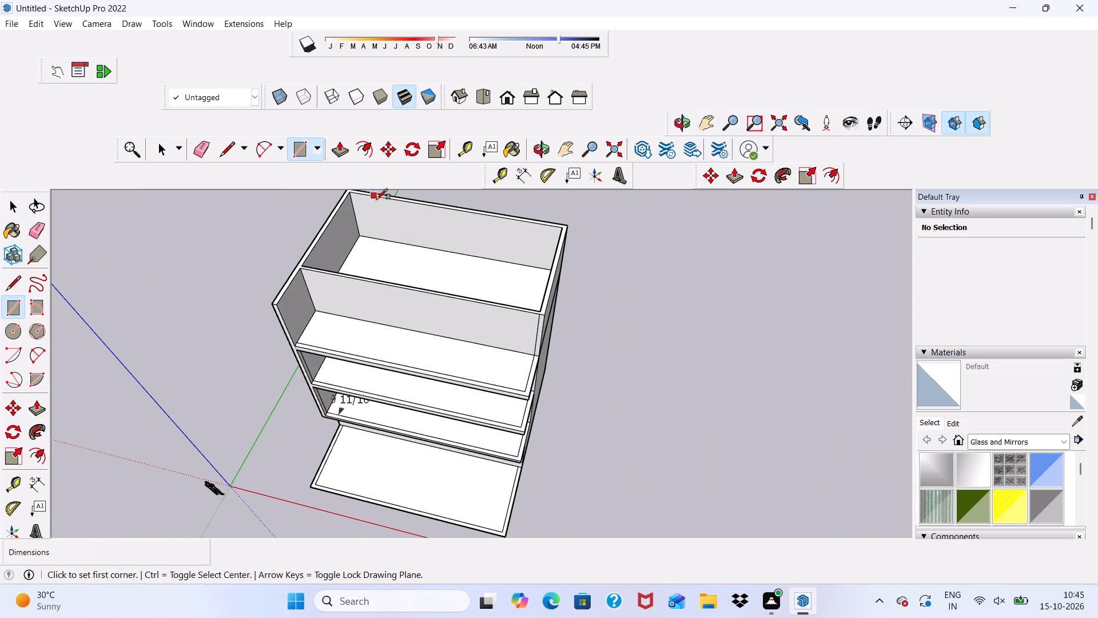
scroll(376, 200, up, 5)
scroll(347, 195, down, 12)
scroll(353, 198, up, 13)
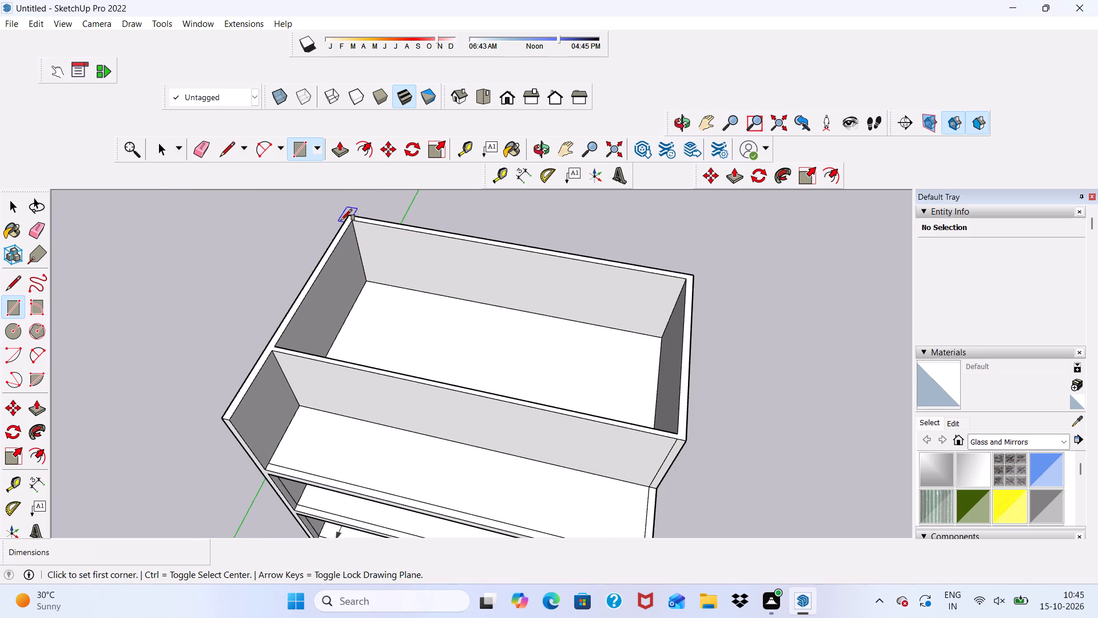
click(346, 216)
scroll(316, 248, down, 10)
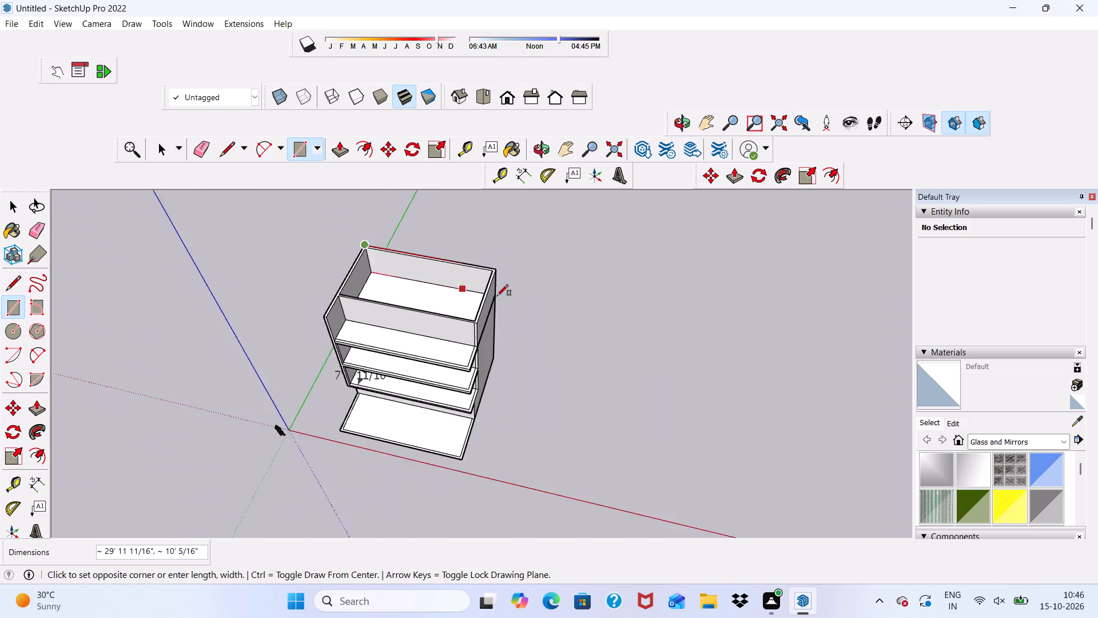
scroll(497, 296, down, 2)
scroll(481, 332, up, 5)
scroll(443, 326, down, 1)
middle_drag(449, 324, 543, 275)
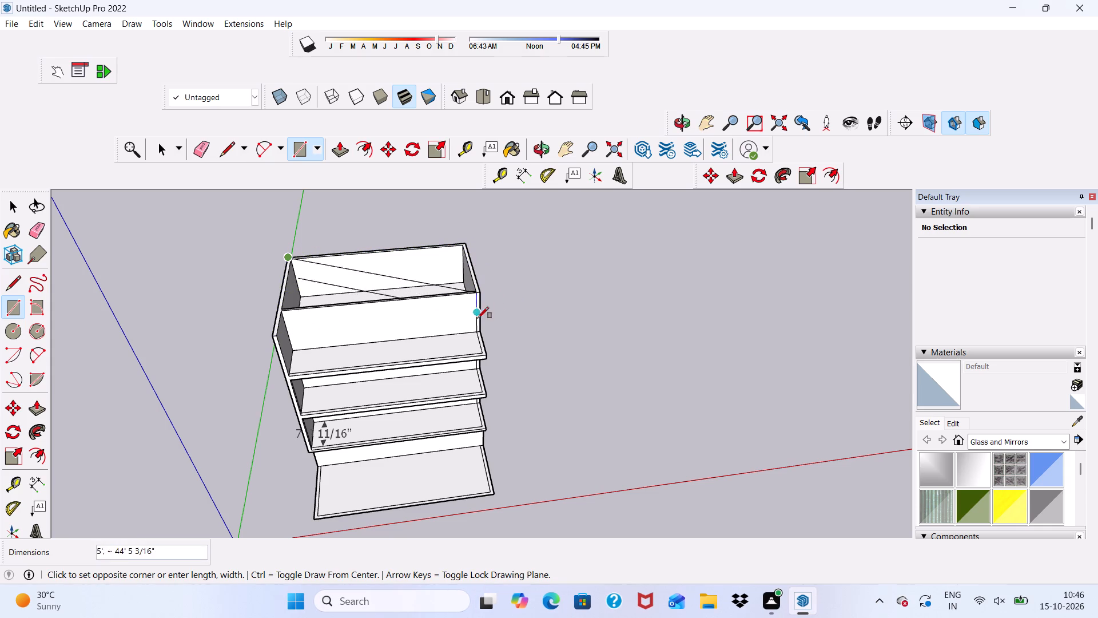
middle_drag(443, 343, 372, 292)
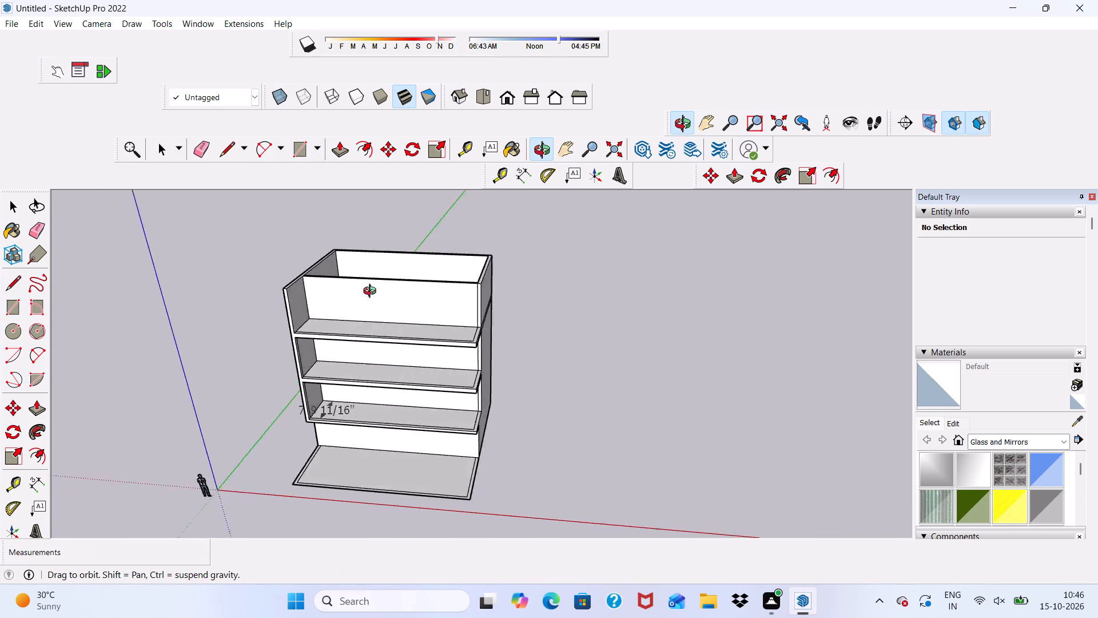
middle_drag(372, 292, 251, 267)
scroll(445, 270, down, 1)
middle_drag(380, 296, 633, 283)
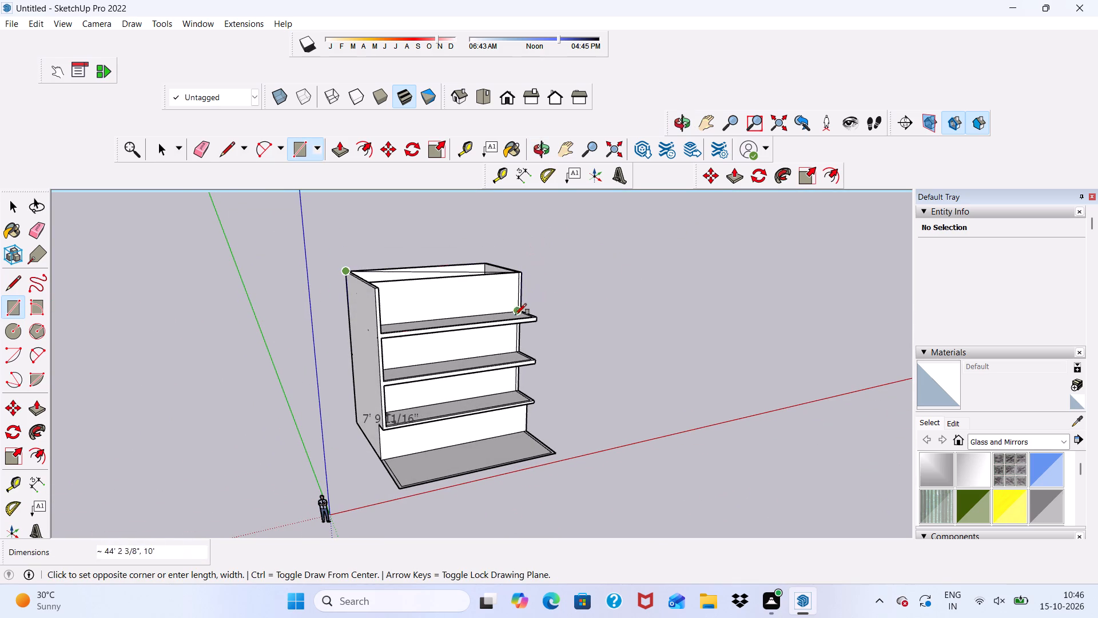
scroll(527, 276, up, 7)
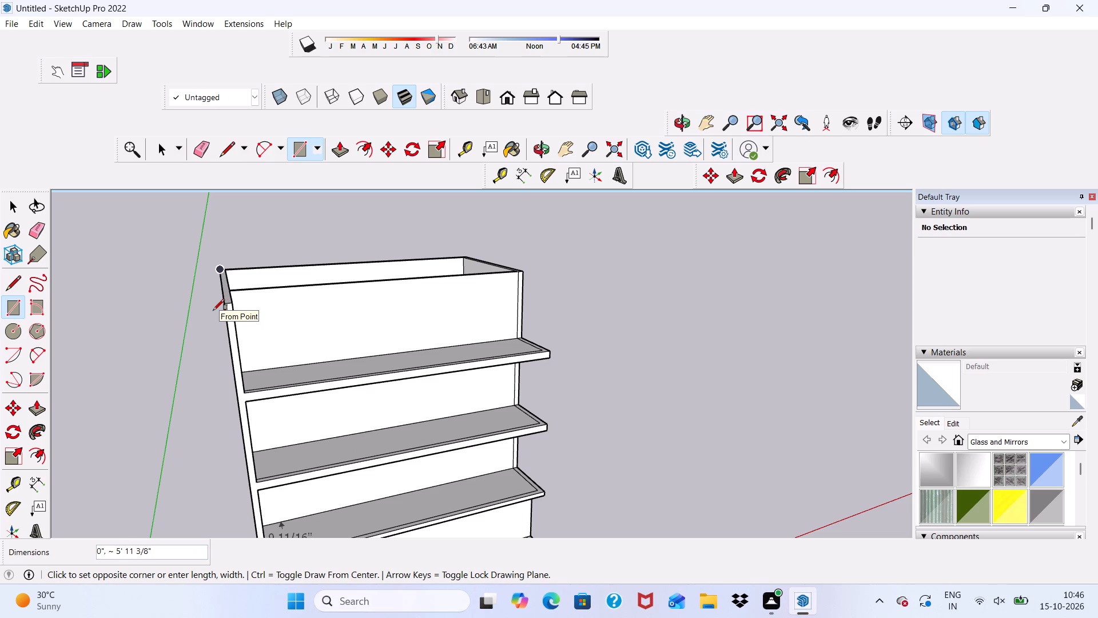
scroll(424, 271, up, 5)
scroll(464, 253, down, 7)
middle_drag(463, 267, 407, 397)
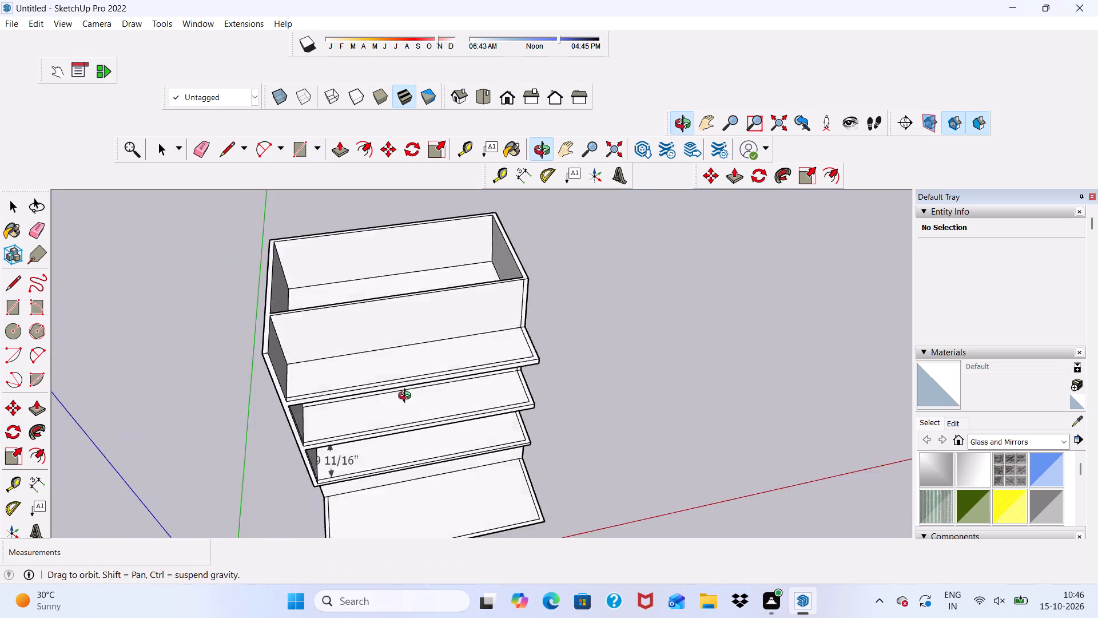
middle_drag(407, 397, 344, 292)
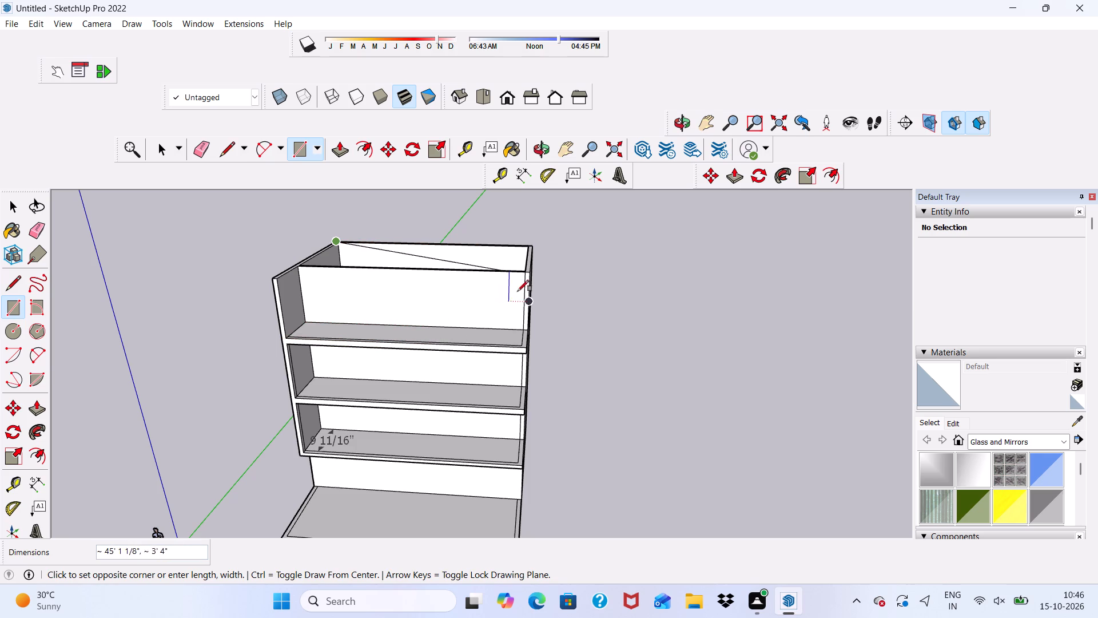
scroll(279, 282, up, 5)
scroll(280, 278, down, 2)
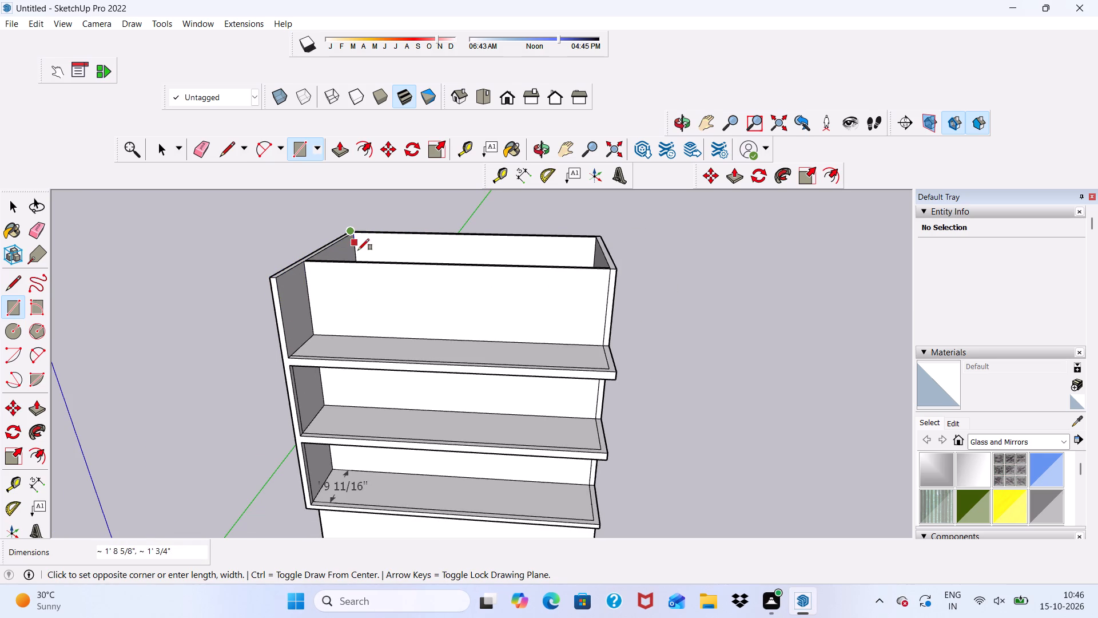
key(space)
Draw a 40' by 28' 10 9/16" rectangle across the wall tops from the front left outer corner to the back right corner.
click(289, 141)
scroll(265, 245, up, 4)
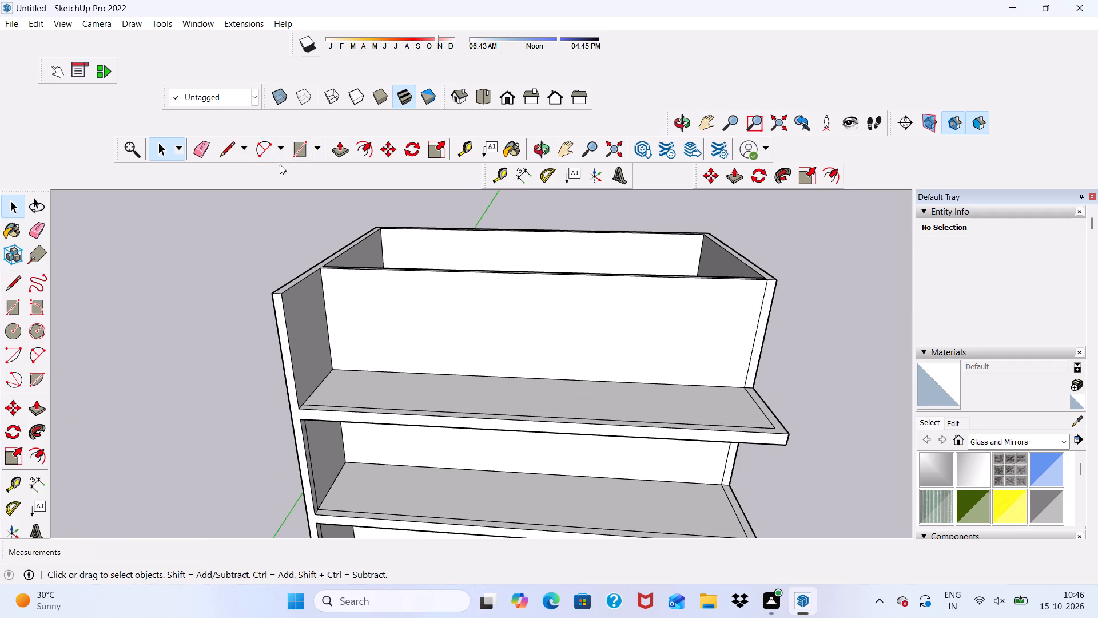
click(301, 151)
scroll(276, 309, up, 2)
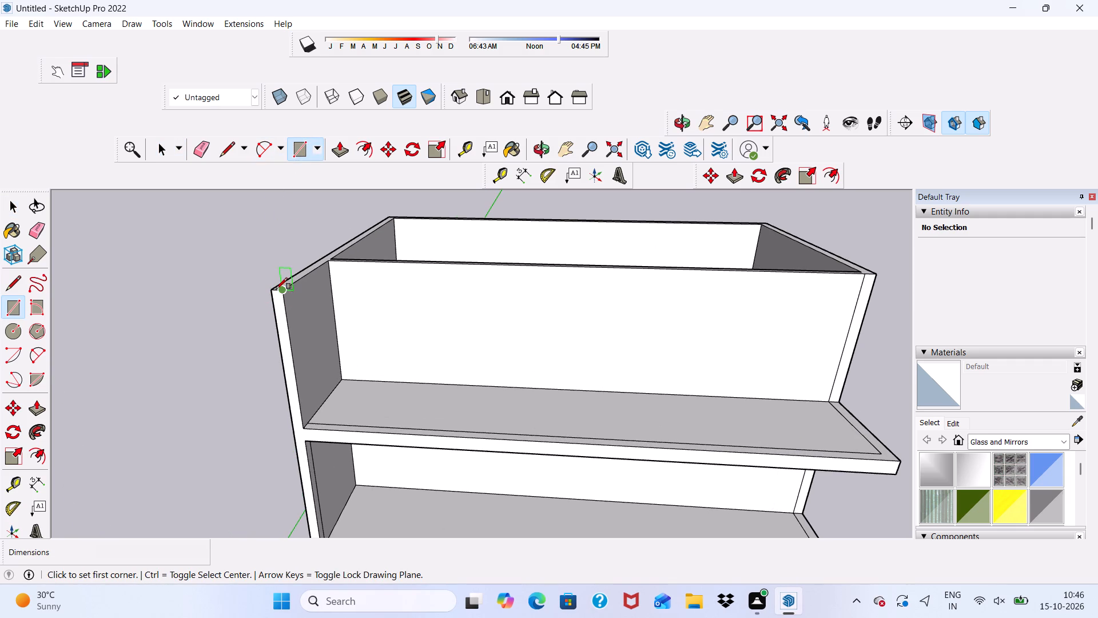
click(271, 289)
scroll(337, 231, down, 5)
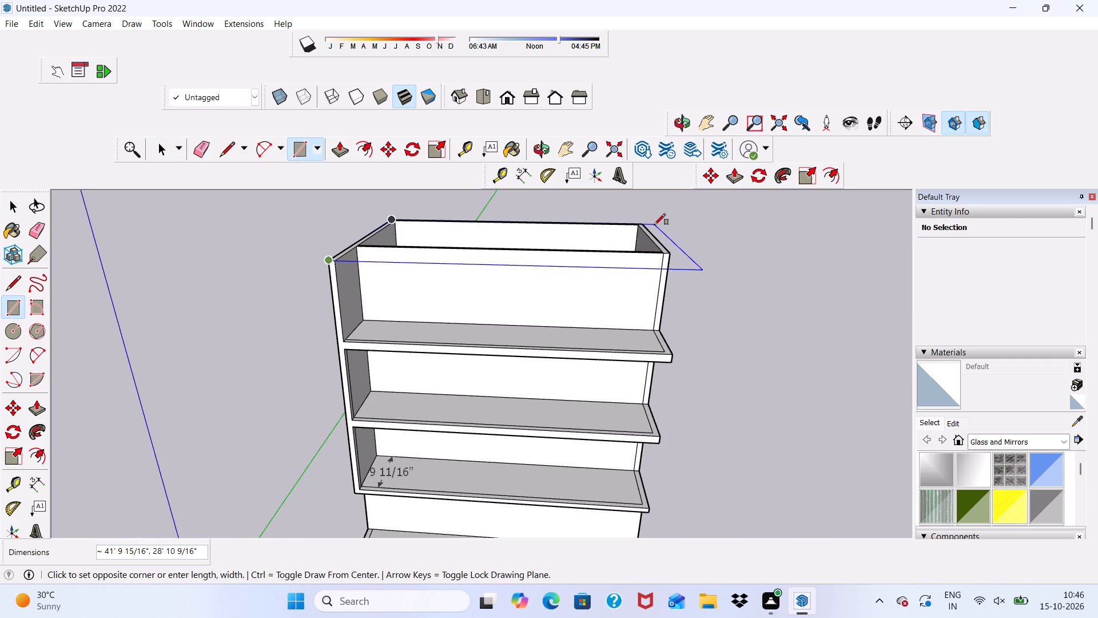
middle_drag(642, 224, 549, 288)
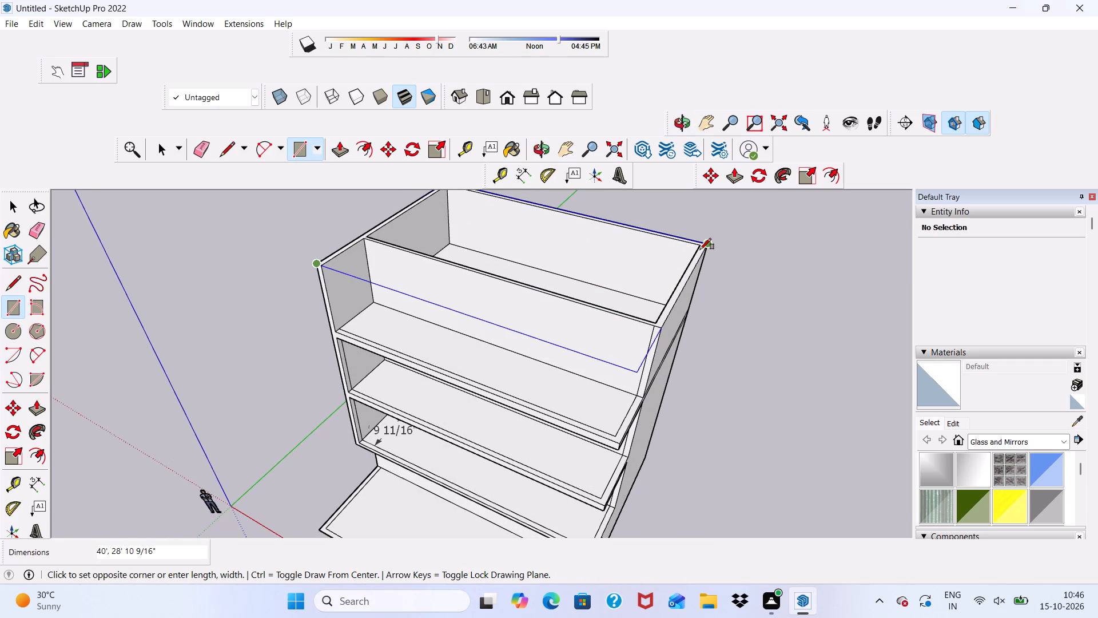
click(700, 249)
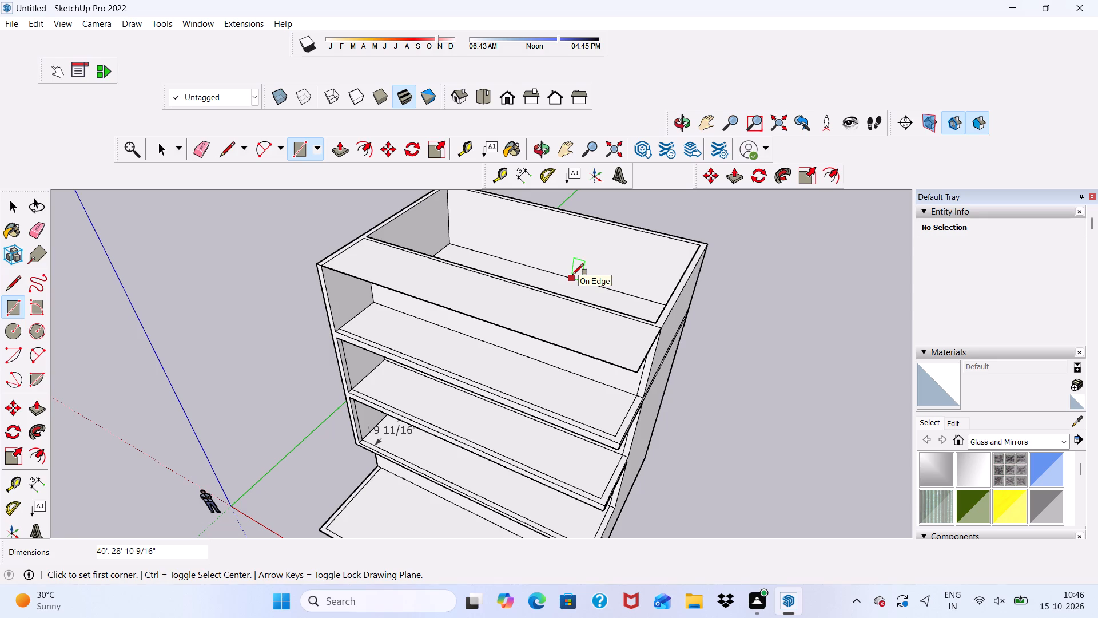
Push/Pull the new roof face in front of the cross wall up 1'.
key(space)
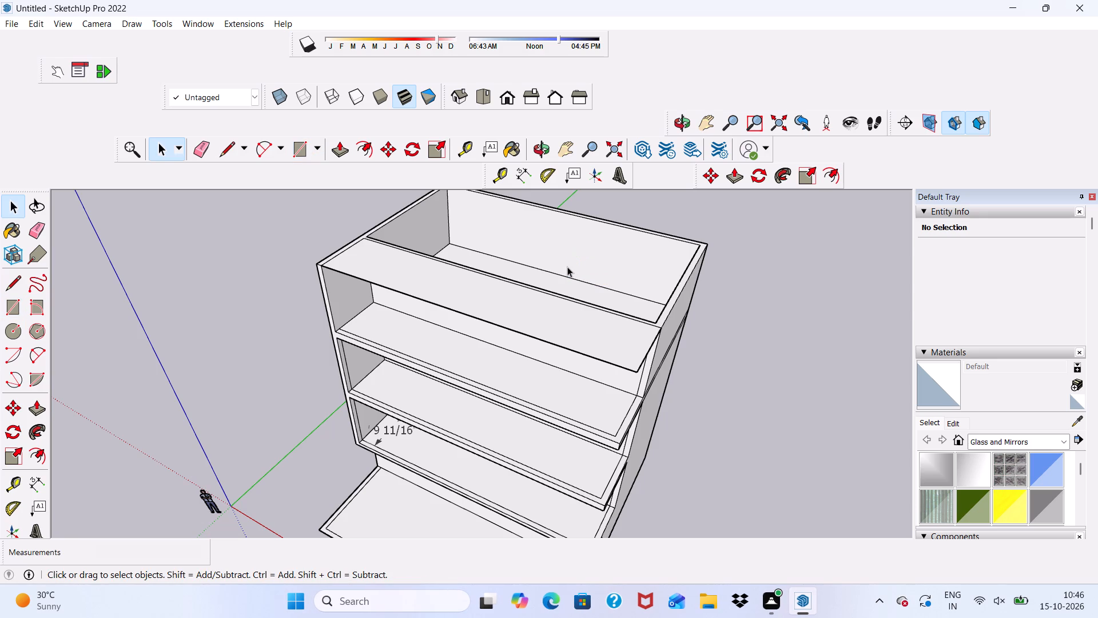
scroll(526, 321, up, 6)
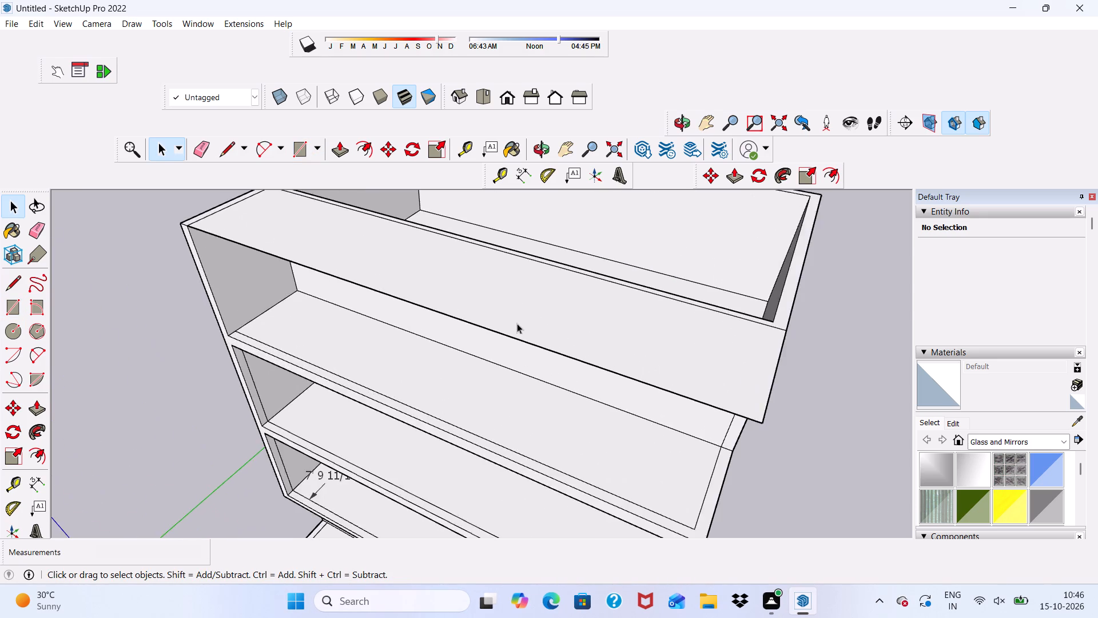
scroll(517, 320, down, 4)
middle_drag(517, 320, 364, 279)
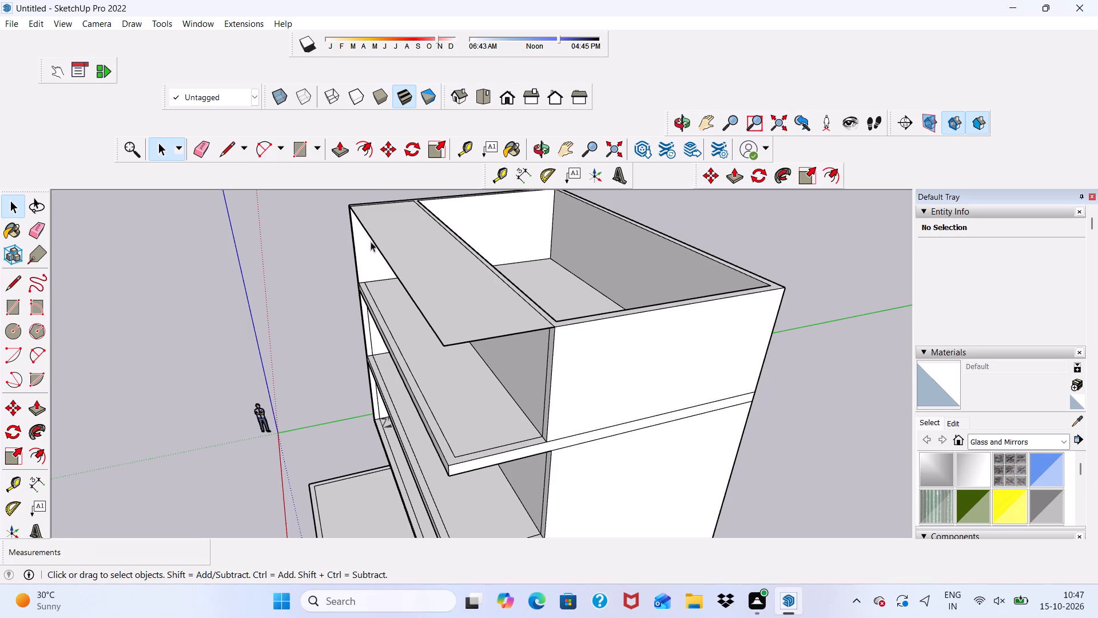
scroll(415, 246, up, 5)
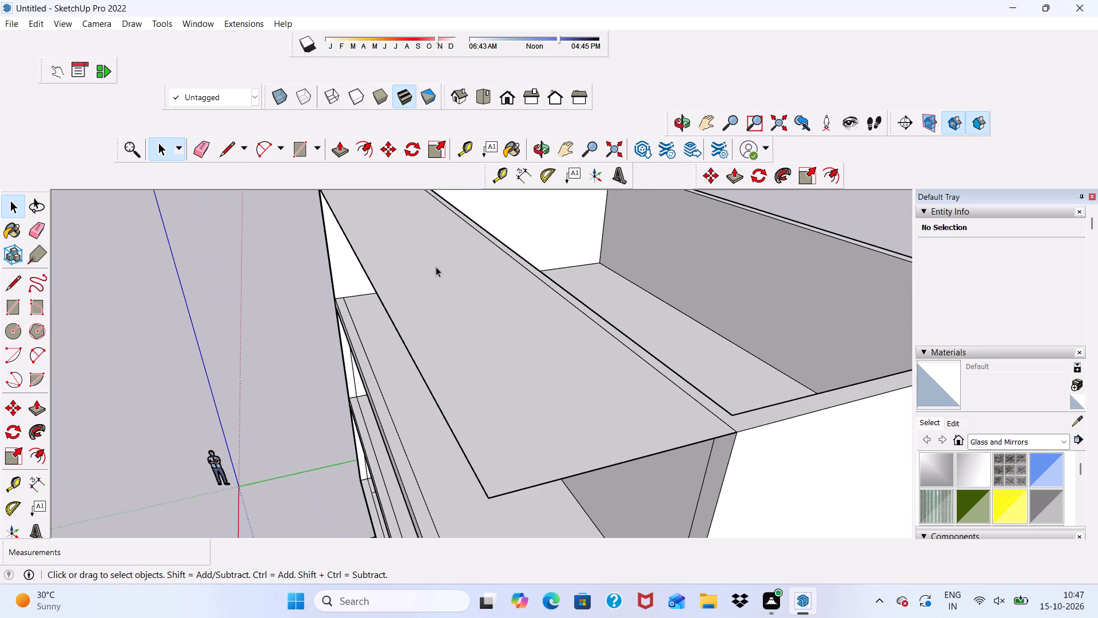
click(465, 284)
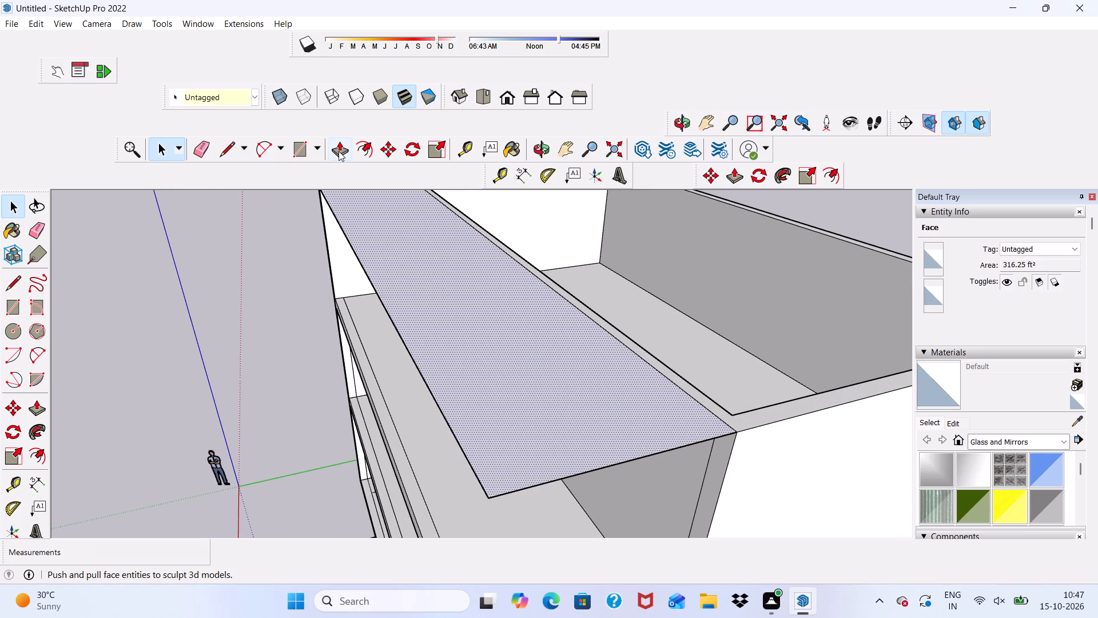
click(339, 151)
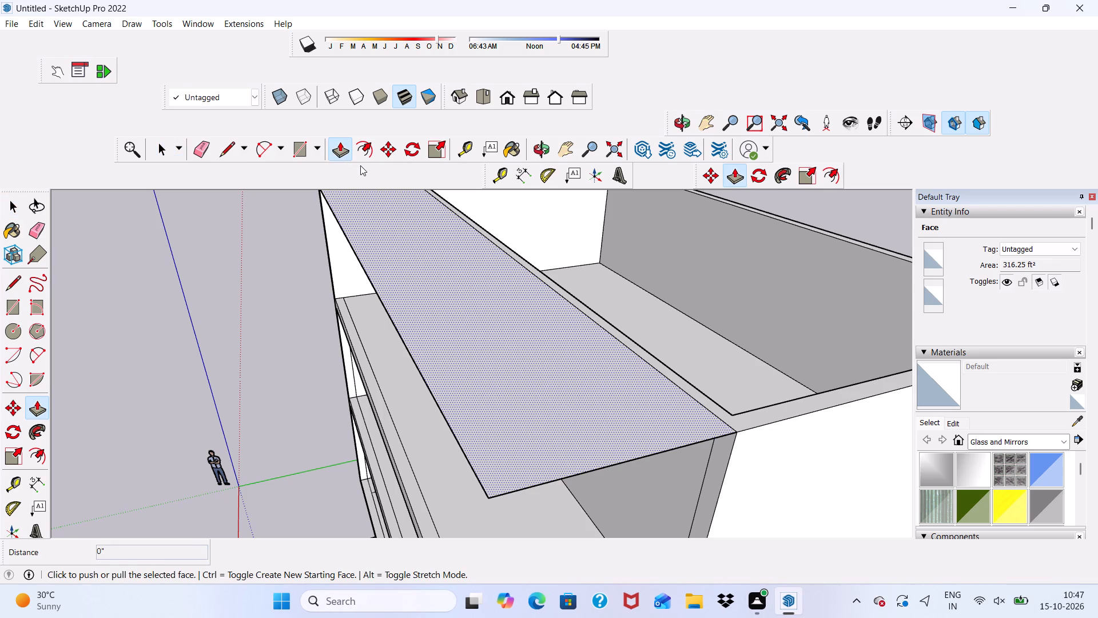
click(464, 367)
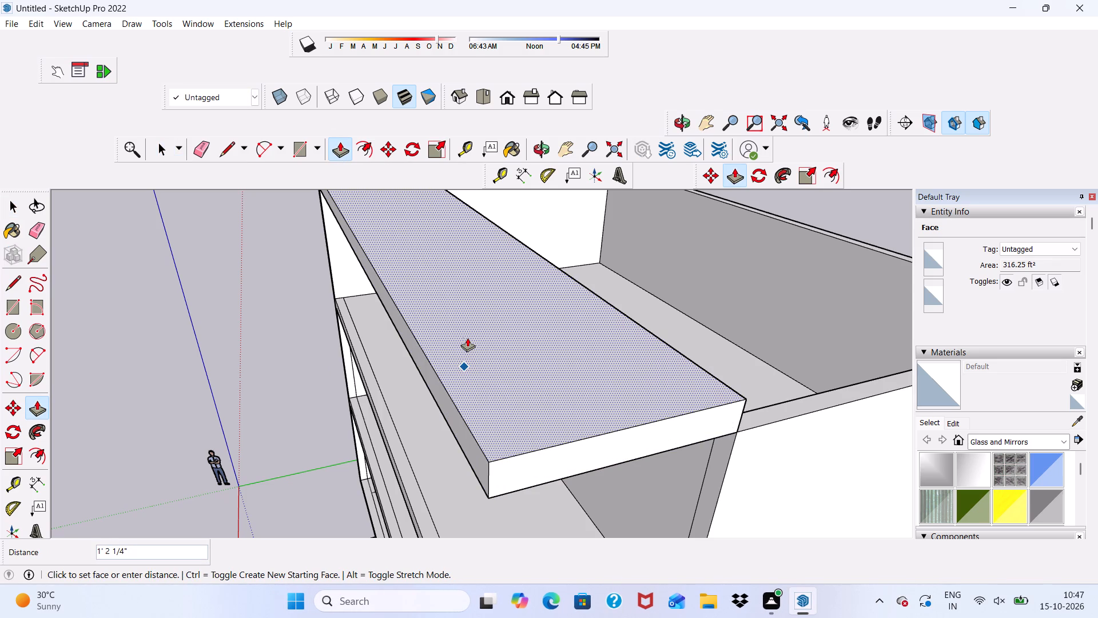
text(1')
key(Return)
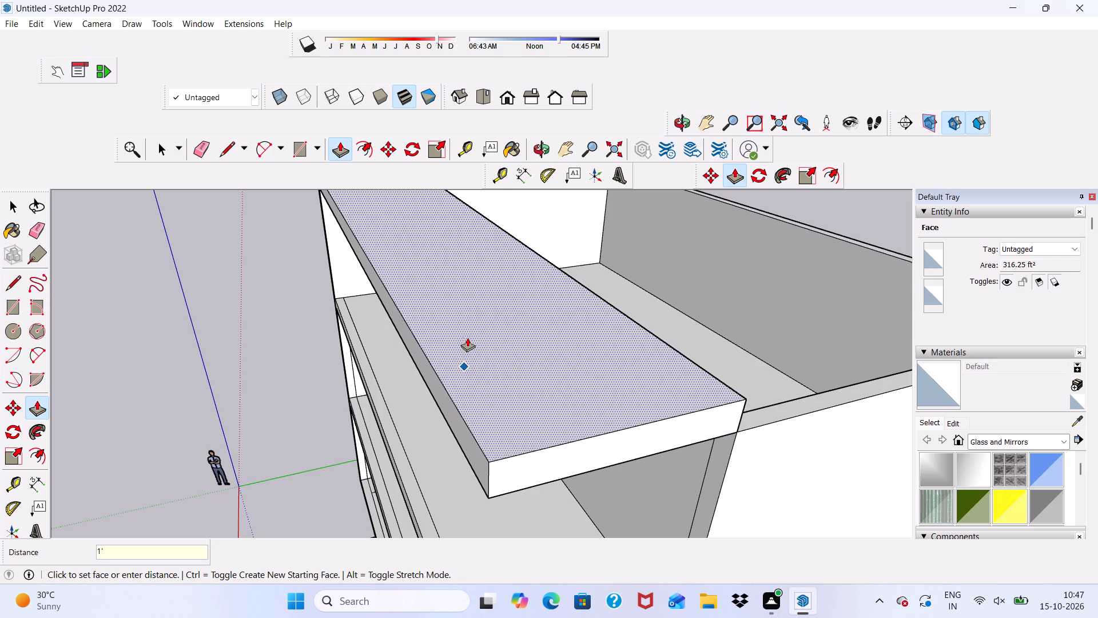
Push/Pull the rear face of the front roof slab section back to the outer edge of the rear wall.
scroll(477, 346, down, 5)
middle_drag(532, 435, 169, 425)
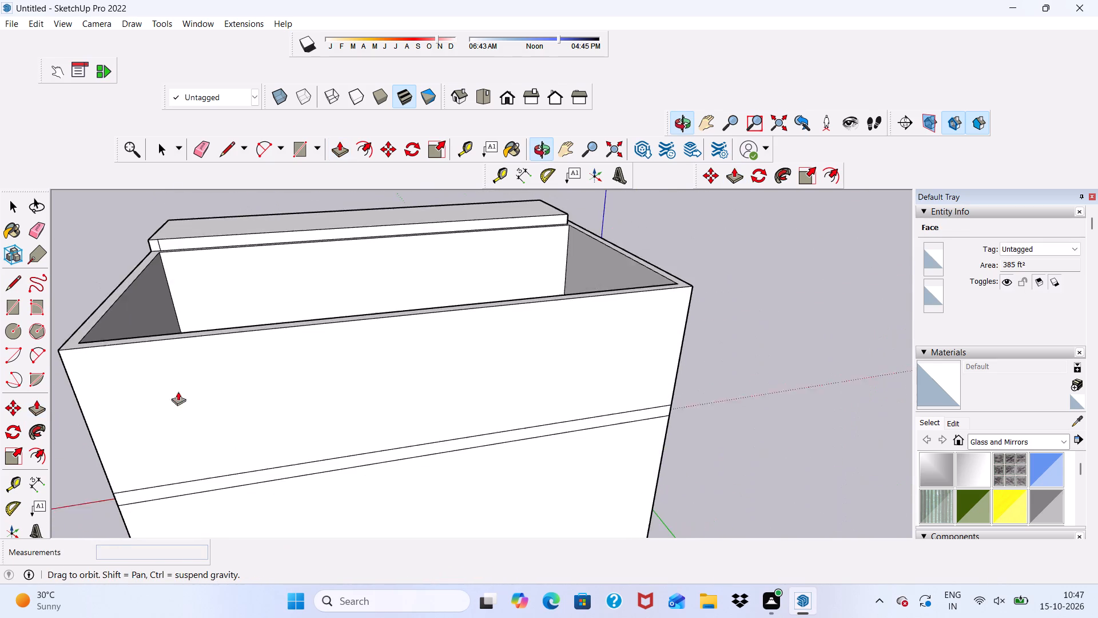
scroll(204, 268, up, 4)
scroll(227, 298, down, 4)
scroll(302, 328, up, 1)
scroll(102, 200, up, 4)
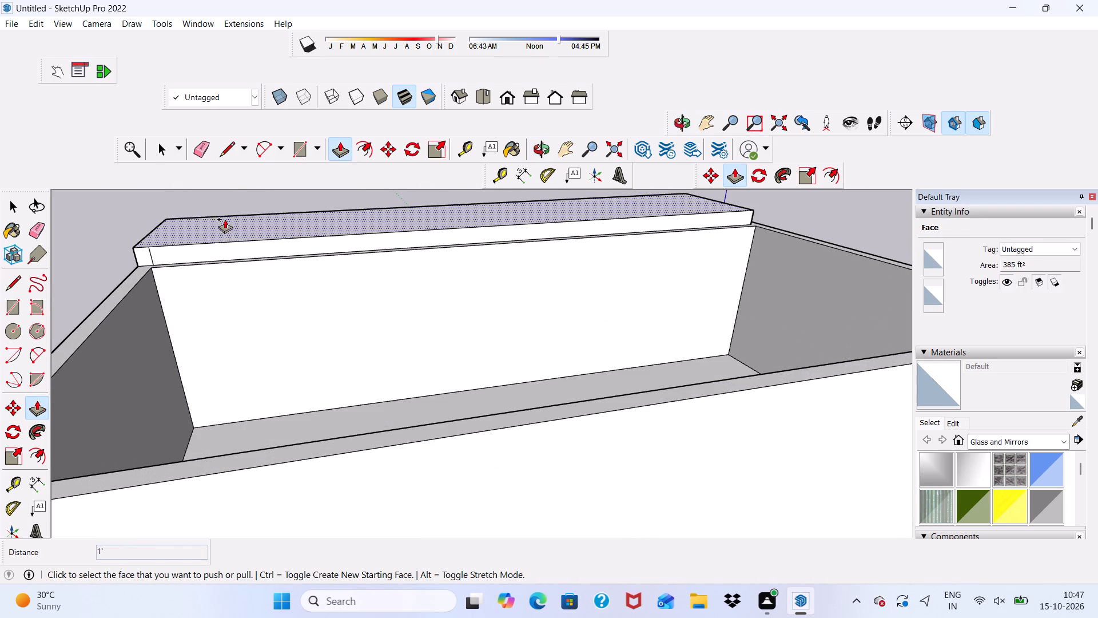
click(234, 245)
scroll(194, 409, down, 3)
click(269, 489)
Push/Pull the right side of the rear roof slab section out 9", flush with the front section's end.
scroll(228, 347, down, 5)
middle_drag(233, 354, 288, 359)
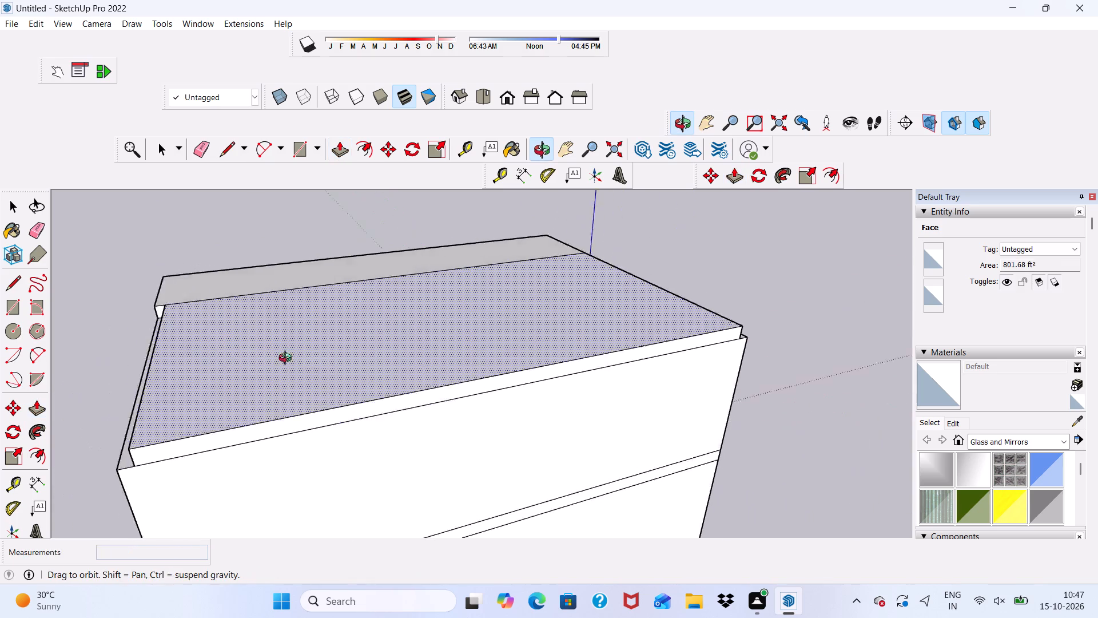
middle_drag(288, 359, 429, 340)
click(381, 394)
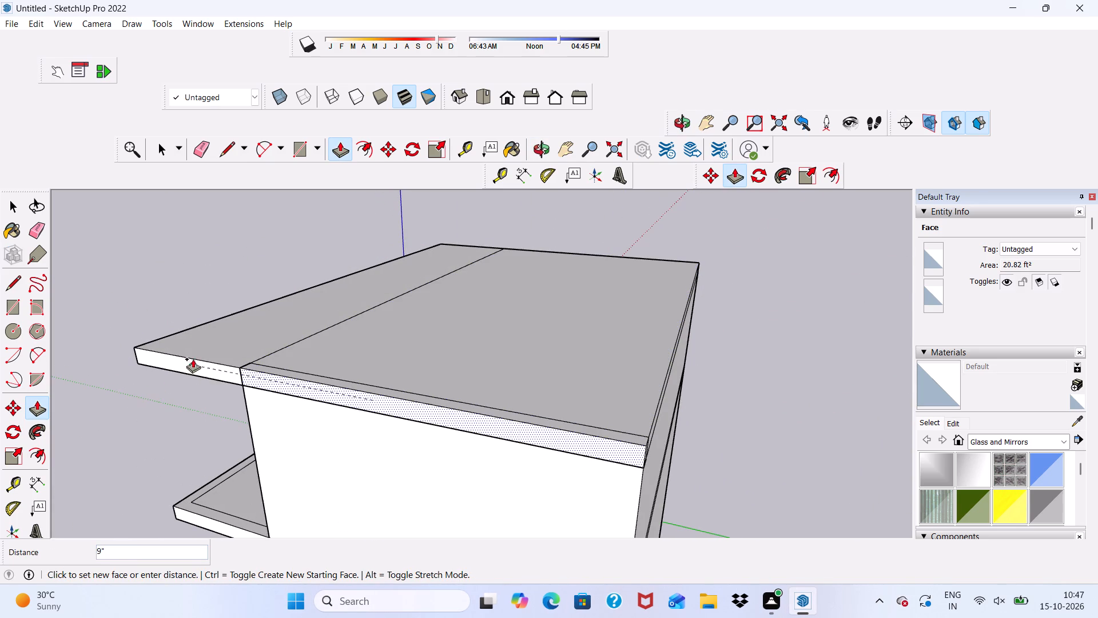
click(213, 369)
Push/Pull the left side of the rear roof slab section out 9" to the left wall's outer face.
scroll(136, 358, down, 10)
middle_drag(308, 378, 0, 447)
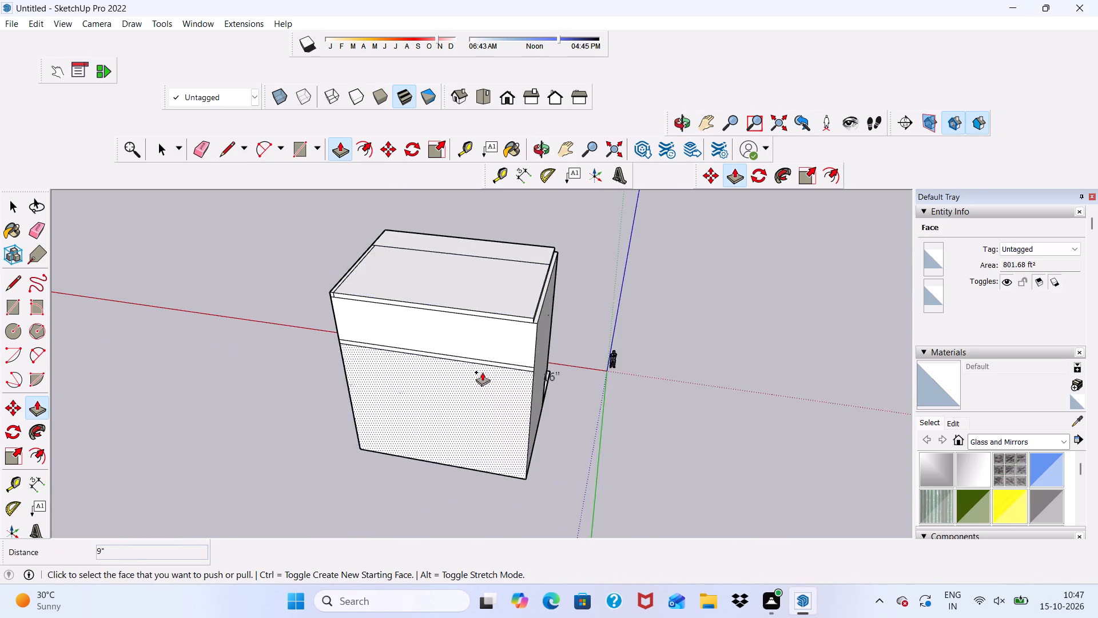
scroll(689, 340, up, 11)
click(272, 289)
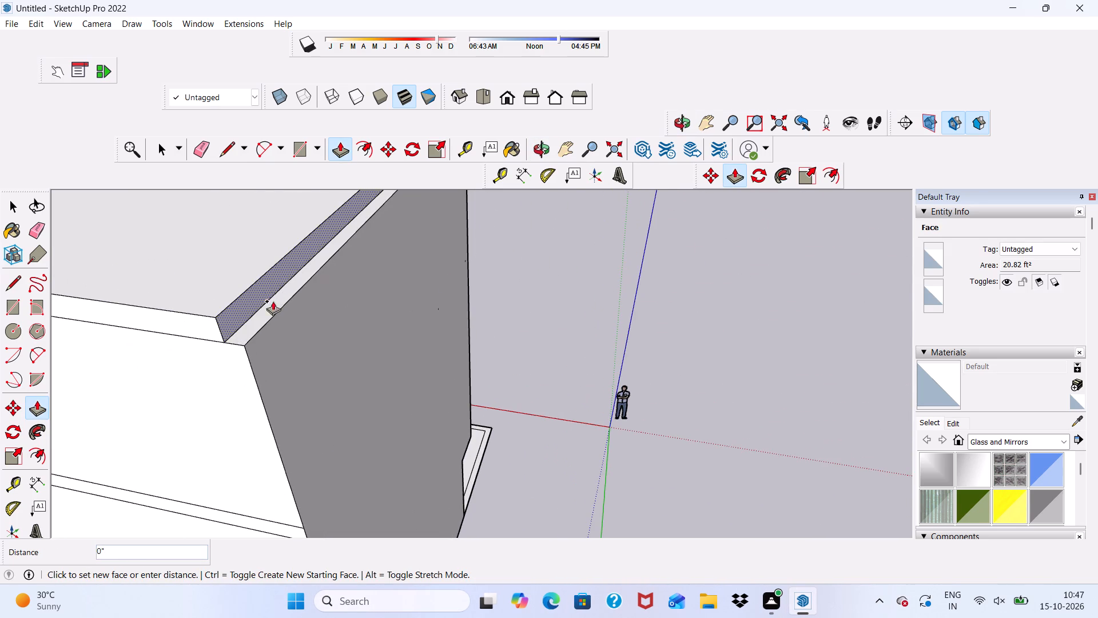
click(265, 360)
Push/Pull the left end of the front roof slab section out 9", flush with the rear section.
scroll(265, 363, down, 3)
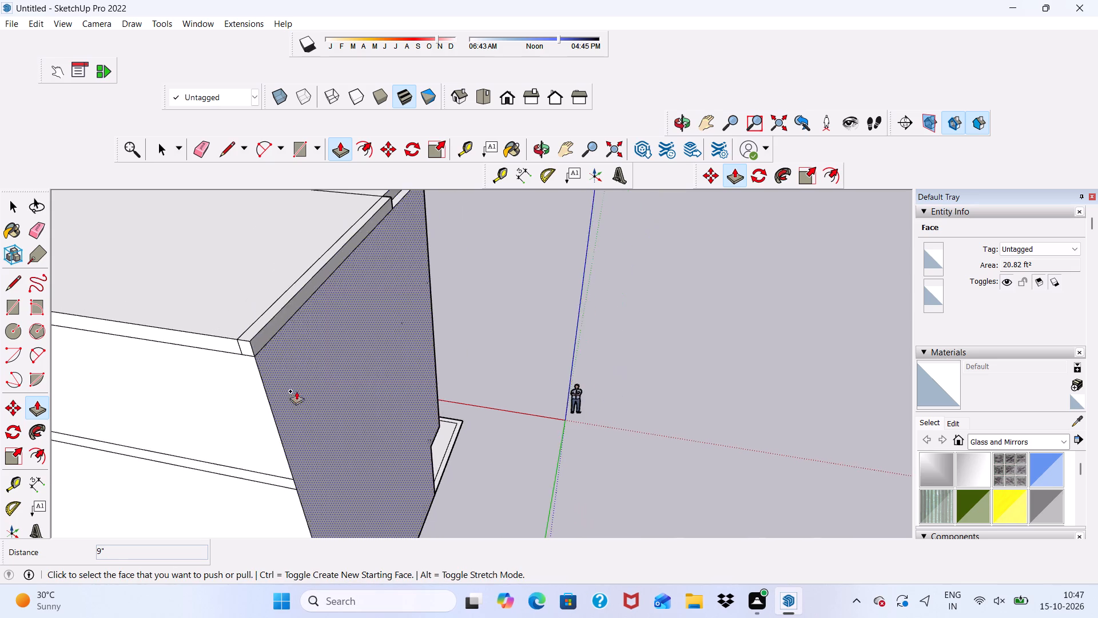
scroll(296, 391, down, 8)
middle_drag(363, 379, 114, 398)
scroll(511, 179, up, 13)
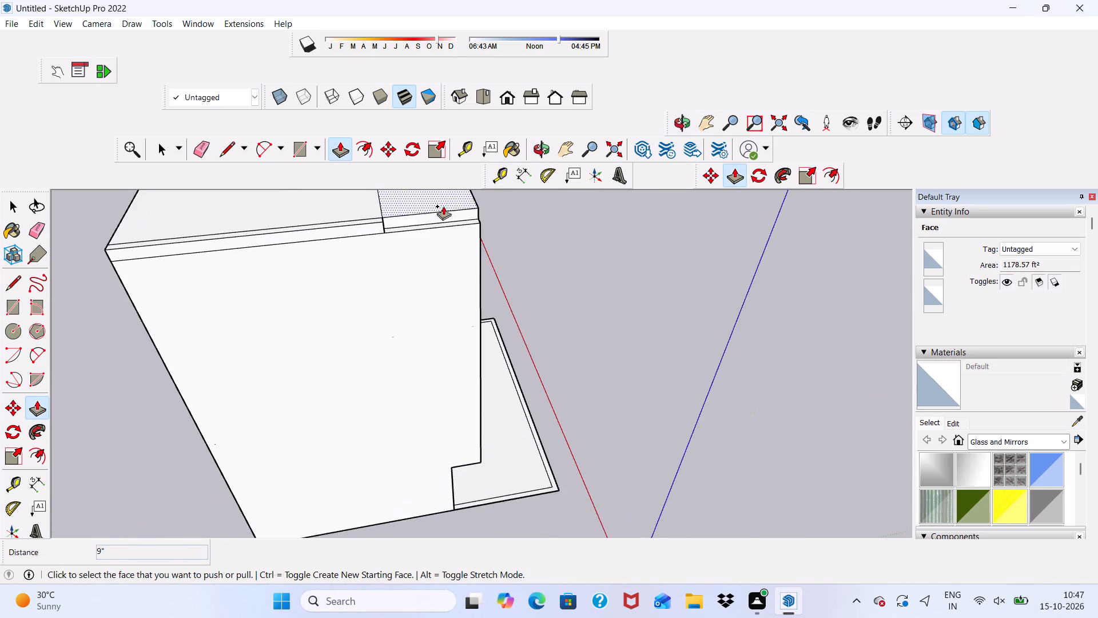
scroll(443, 206, up, 7)
click(443, 219)
click(263, 253)
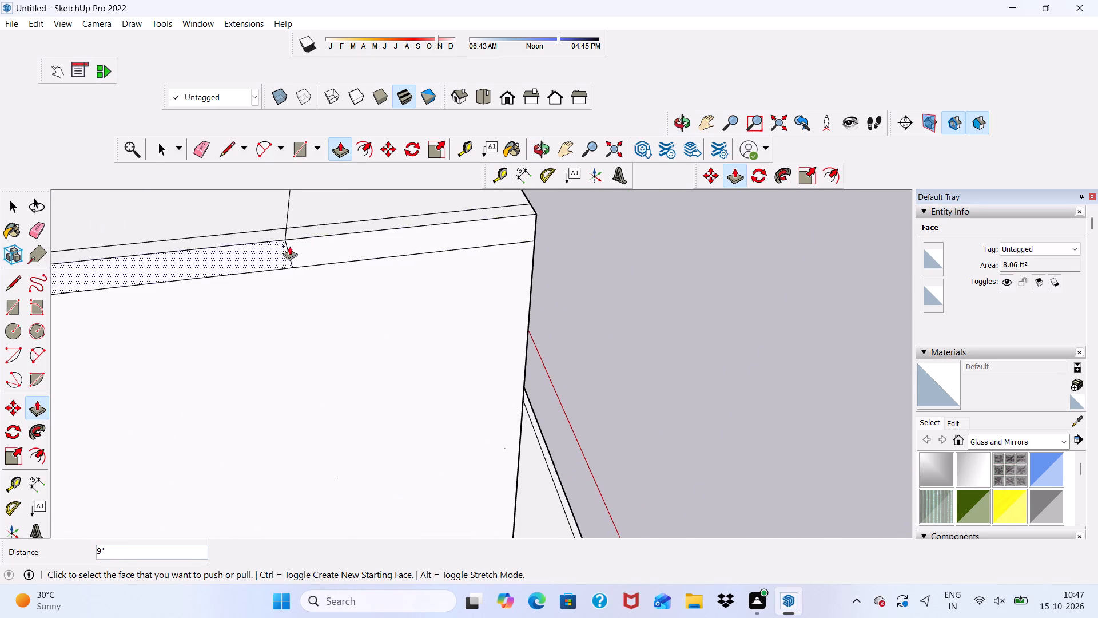
Erase the seam edges between the front and rear roof slab sections on the roof top and left side.
click(202, 141)
scroll(277, 203, up, 4)
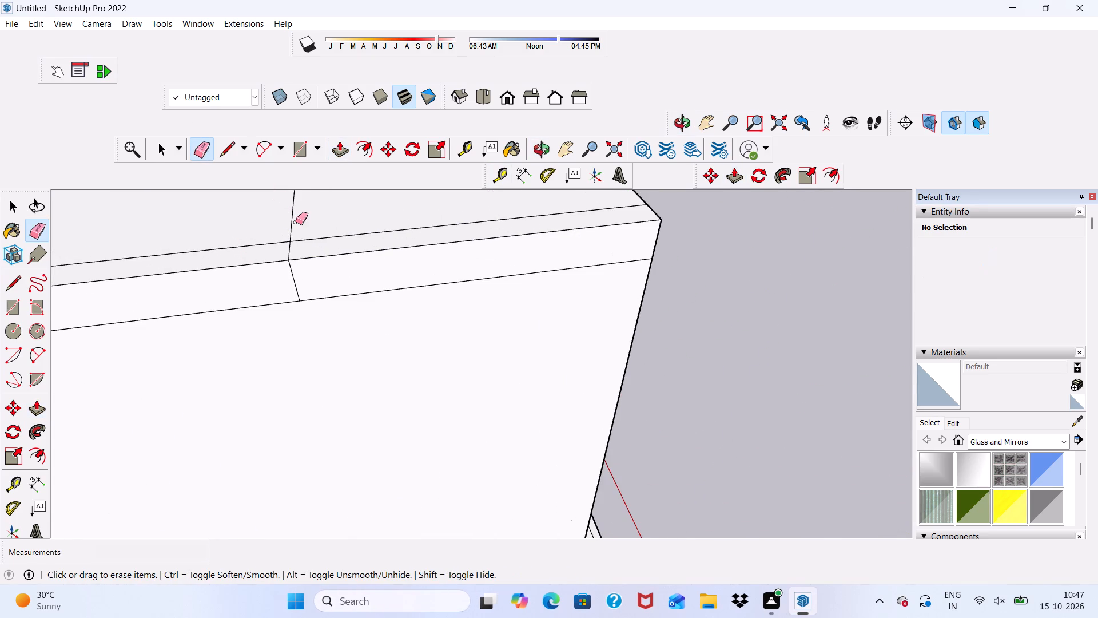
drag(296, 222, 291, 244)
drag(293, 272, 289, 286)
scroll(291, 287, down, 6)
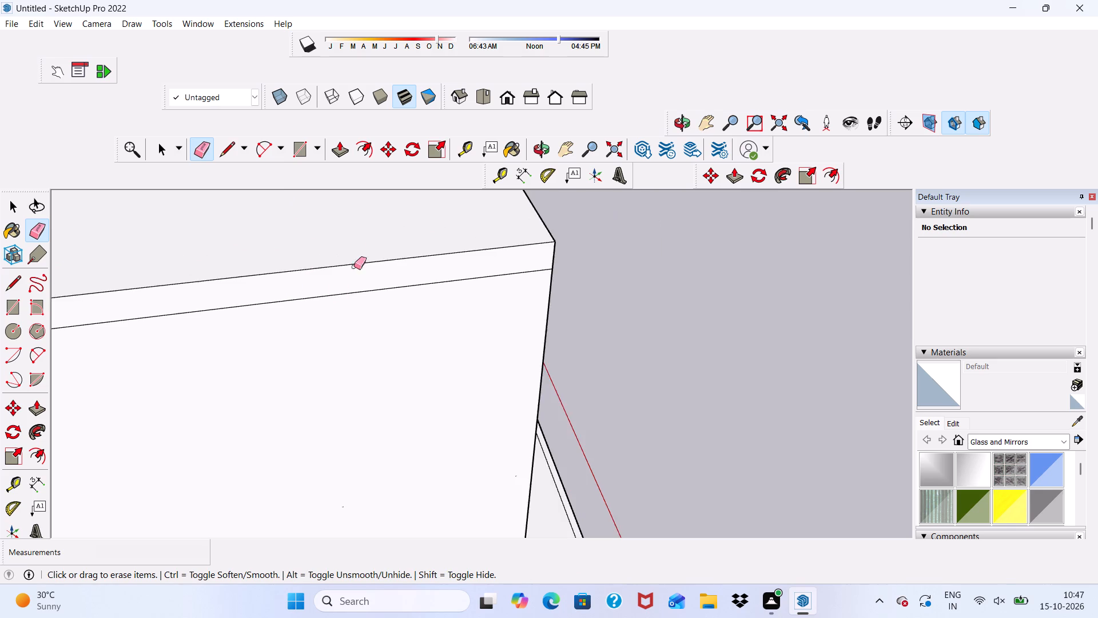
Erase the leftover inset edges near the right edge of the roof's top face.
scroll(354, 267, down, 15)
scroll(321, 227, up, 17)
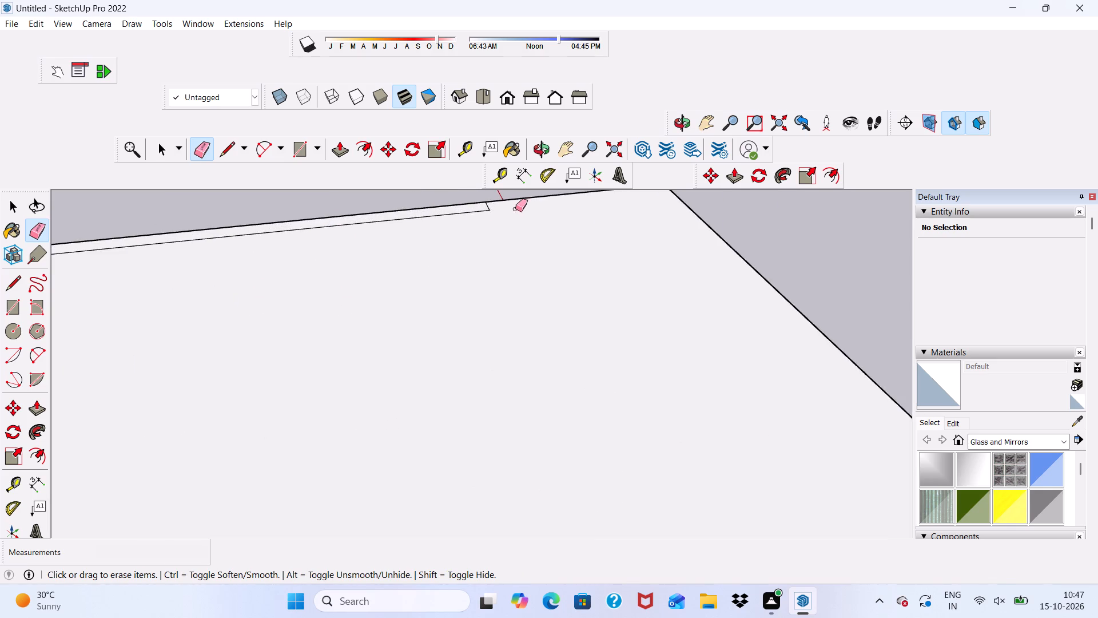
scroll(515, 209, up, 5)
drag(486, 200, 488, 208)
click(508, 200)
Erase the joint line between roof slab and rear wall, including the small rectangle edges at both wall ends.
scroll(491, 255, down, 8)
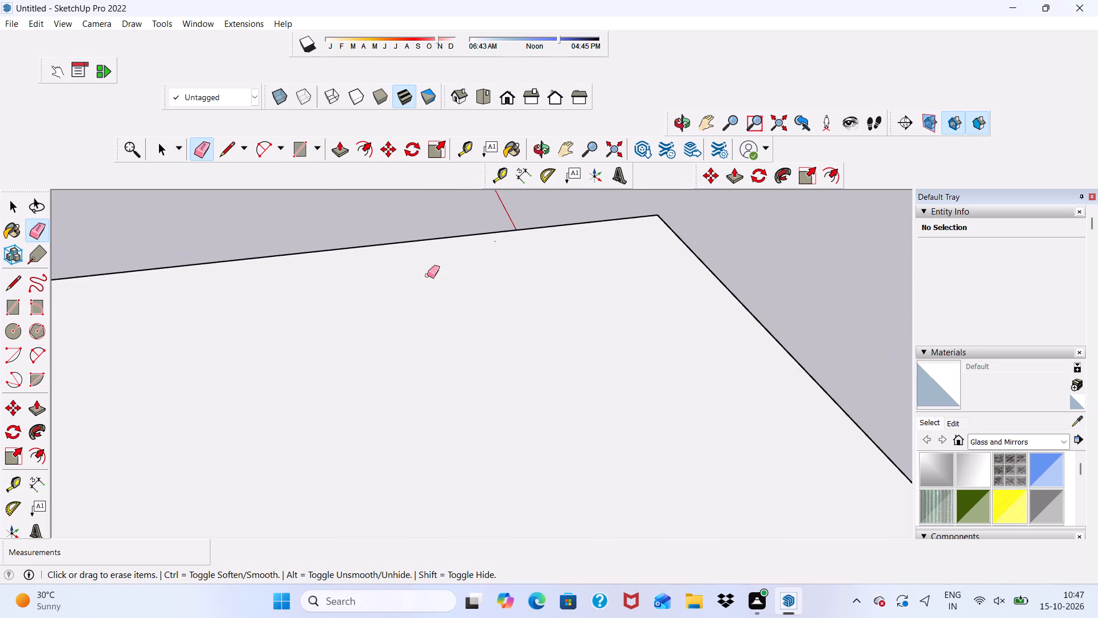
scroll(427, 275, down, 5)
middle_drag(403, 320, 594, 252)
scroll(387, 405, up, 6)
drag(351, 303, 356, 338)
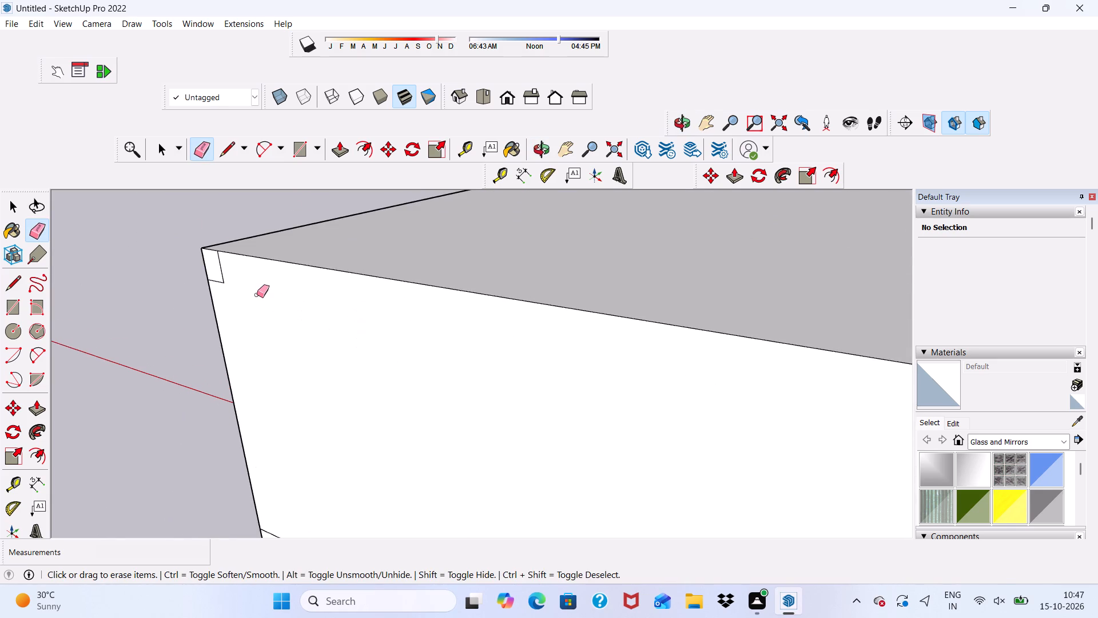
click(221, 263)
click(216, 279)
scroll(109, 327, down, 4)
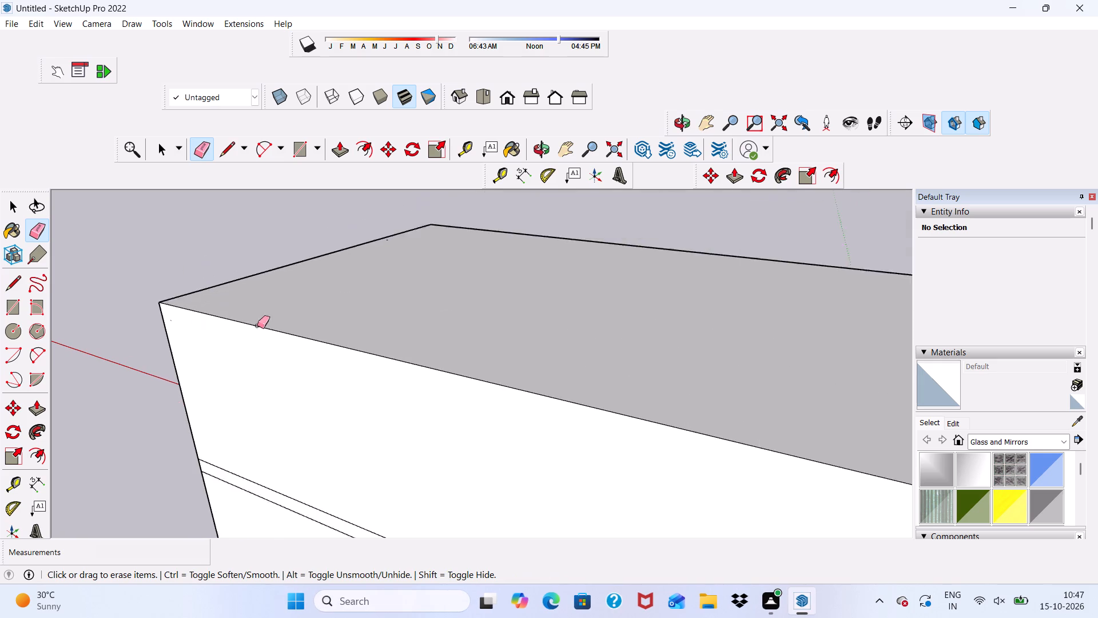
scroll(257, 326, down, 11)
scroll(496, 398, up, 12)
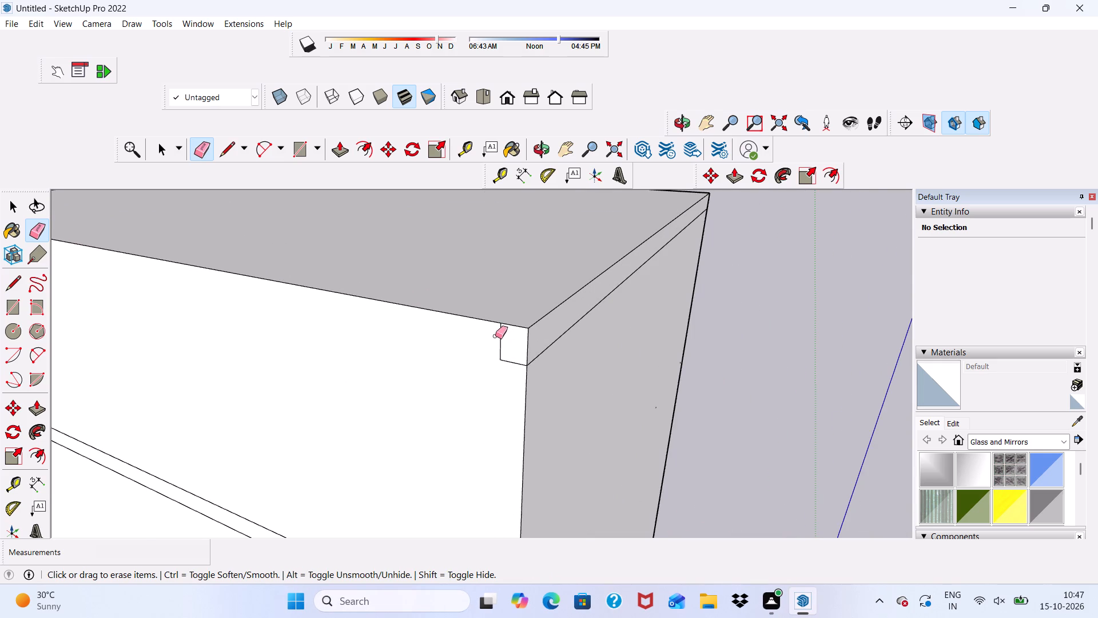
drag(495, 336, 510, 371)
Erase the joint line between the roof slab and the left outer wall, including its leftover short segments.
drag(544, 342, 554, 362)
scroll(524, 350, down, 7)
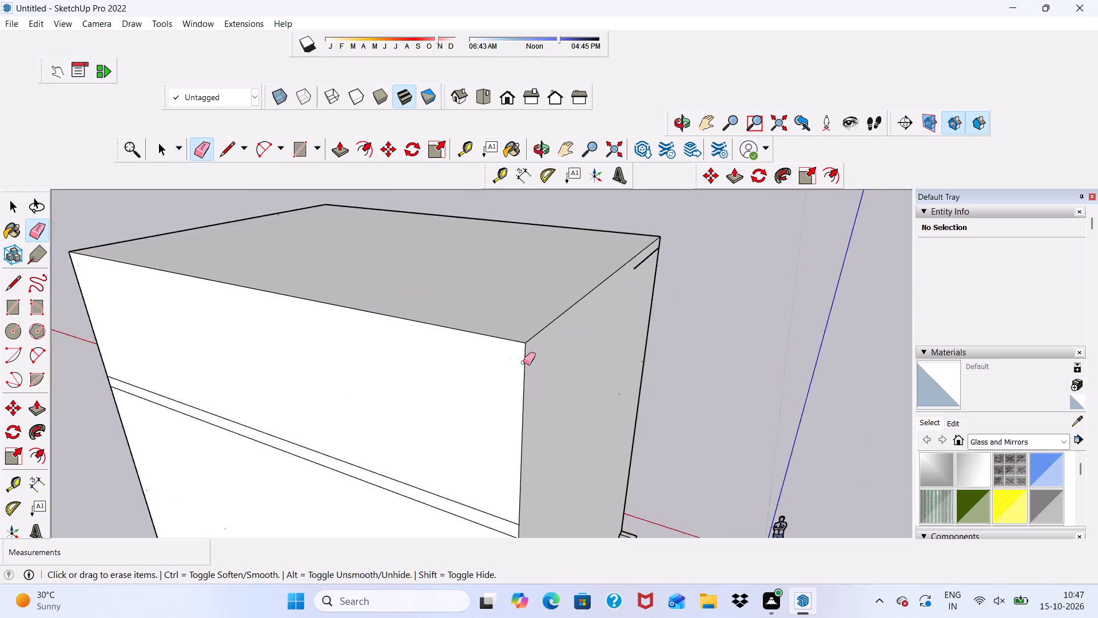
scroll(536, 347, up, 12)
drag(511, 378, 517, 395)
scroll(404, 361, down, 7)
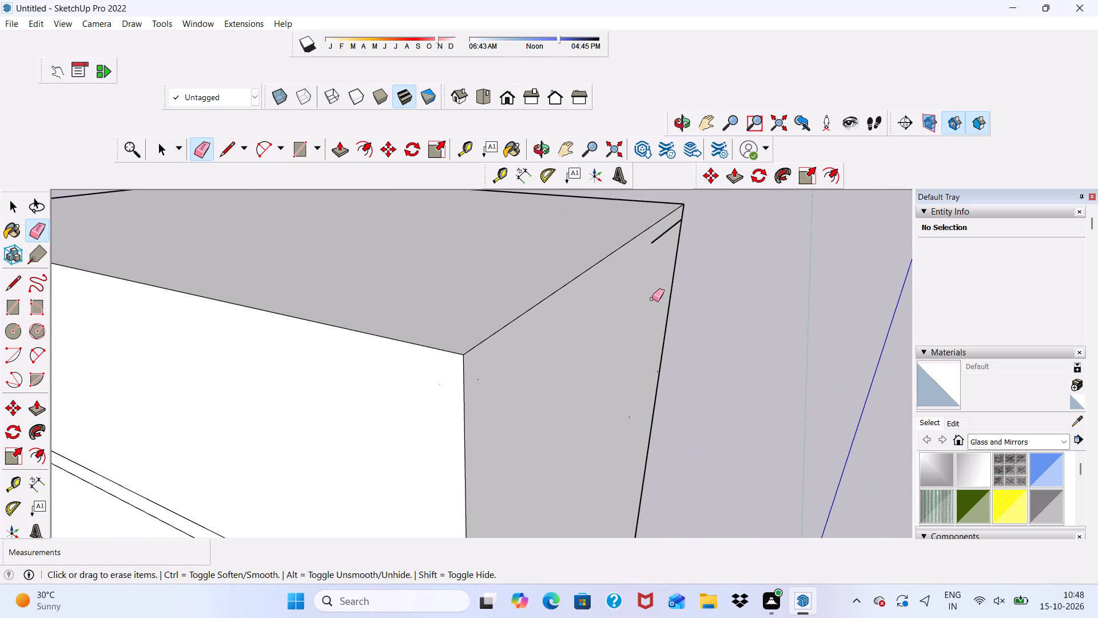
scroll(680, 236, up, 5)
drag(666, 219, 666, 237)
scroll(552, 281, down, 5)
scroll(628, 262, up, 6)
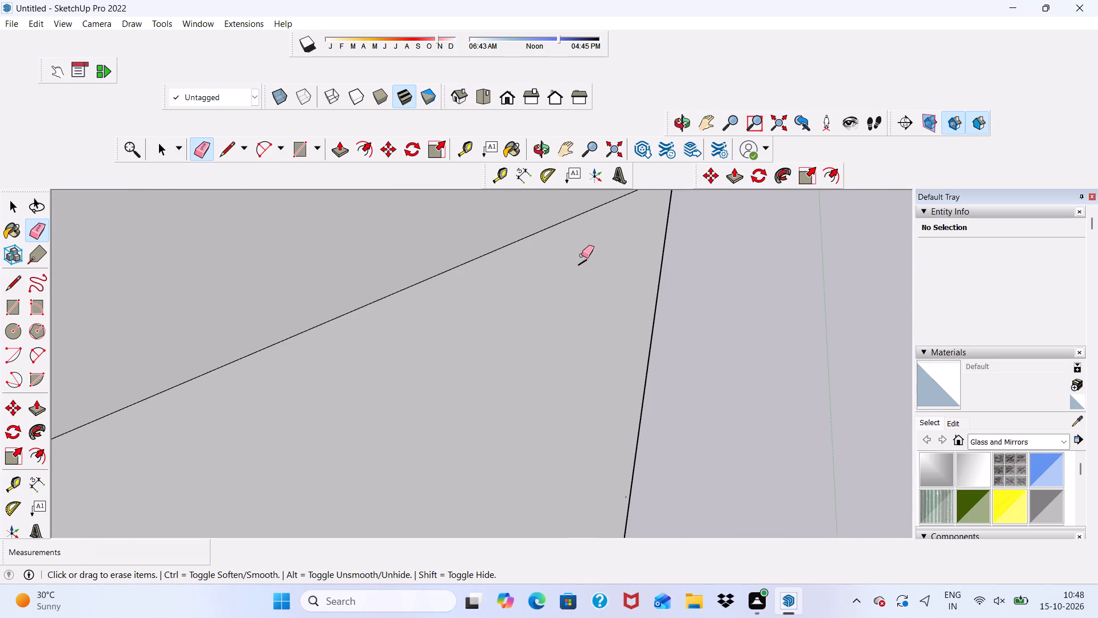
click(584, 260)
scroll(545, 279, down, 7)
Erase the short line across the left wall's front face where it meets the roof slab.
middle_drag(630, 308, 67, 320)
scroll(443, 304, up, 5)
drag(356, 332, 345, 332)
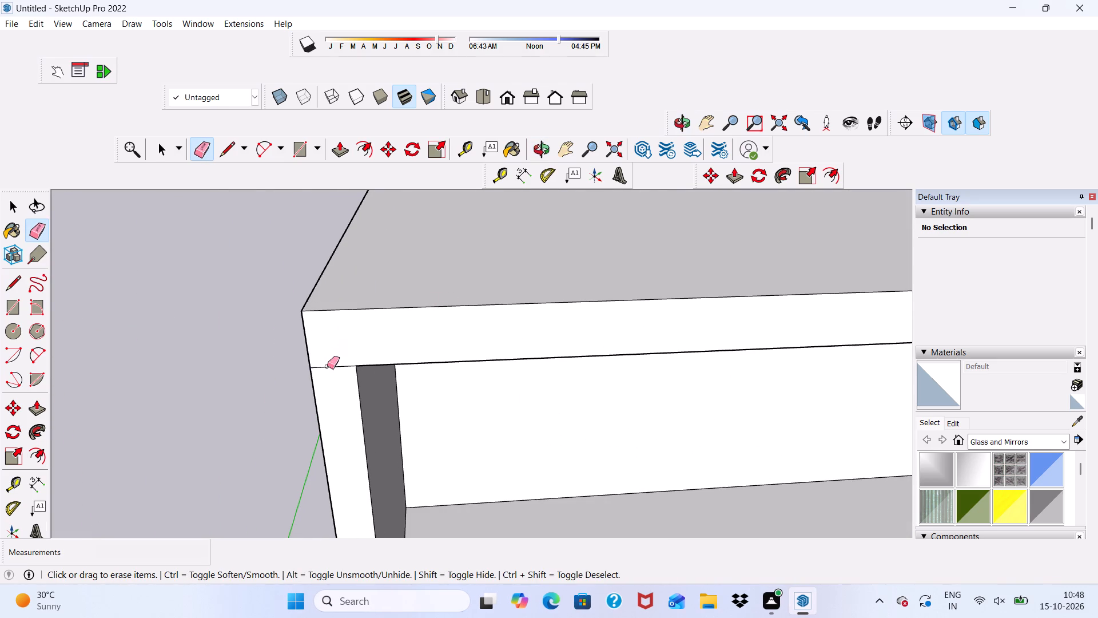
drag(327, 366, 331, 385)
scroll(341, 348, down, 13)
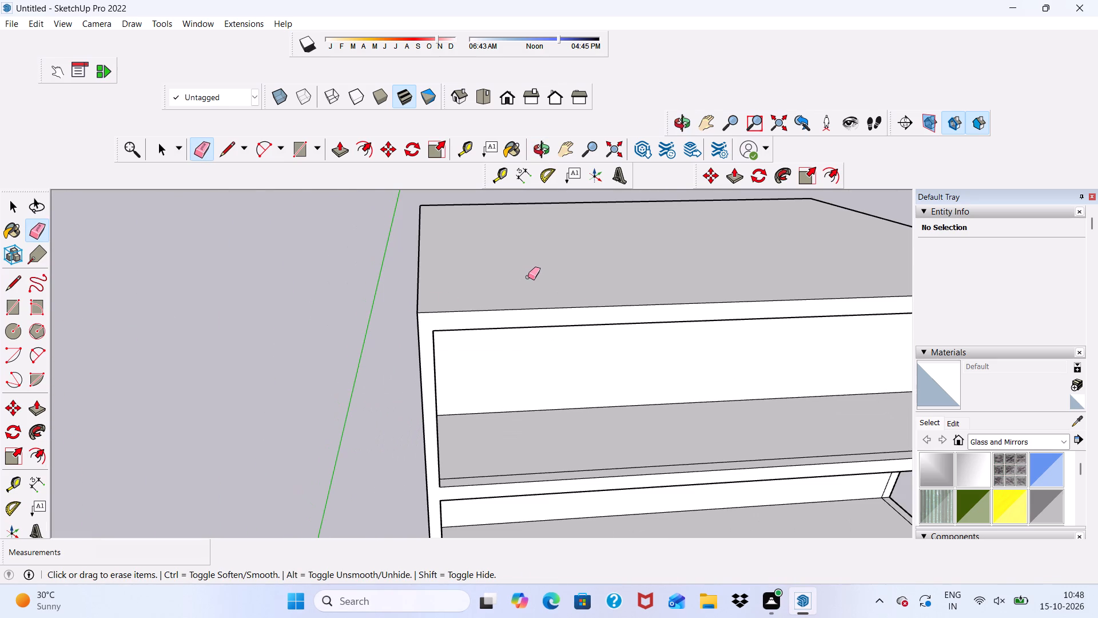
Examine the building's front and roof from eye level and from above.
key(space)
scroll(385, 188, down, 4)
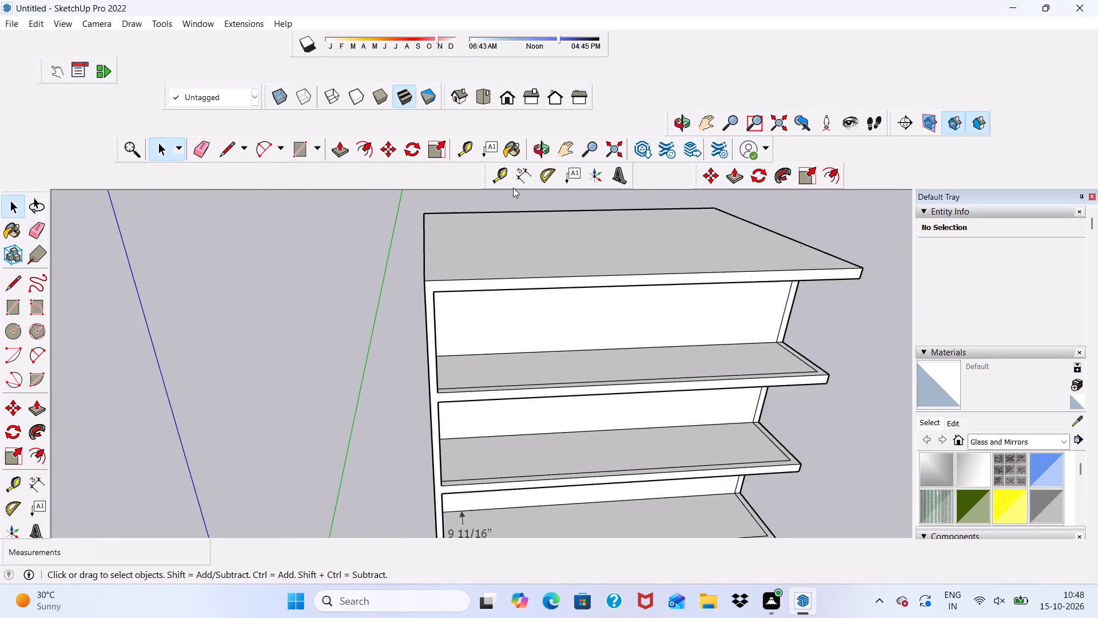
scroll(498, 200, down, 5)
middle_drag(560, 341, 538, 229)
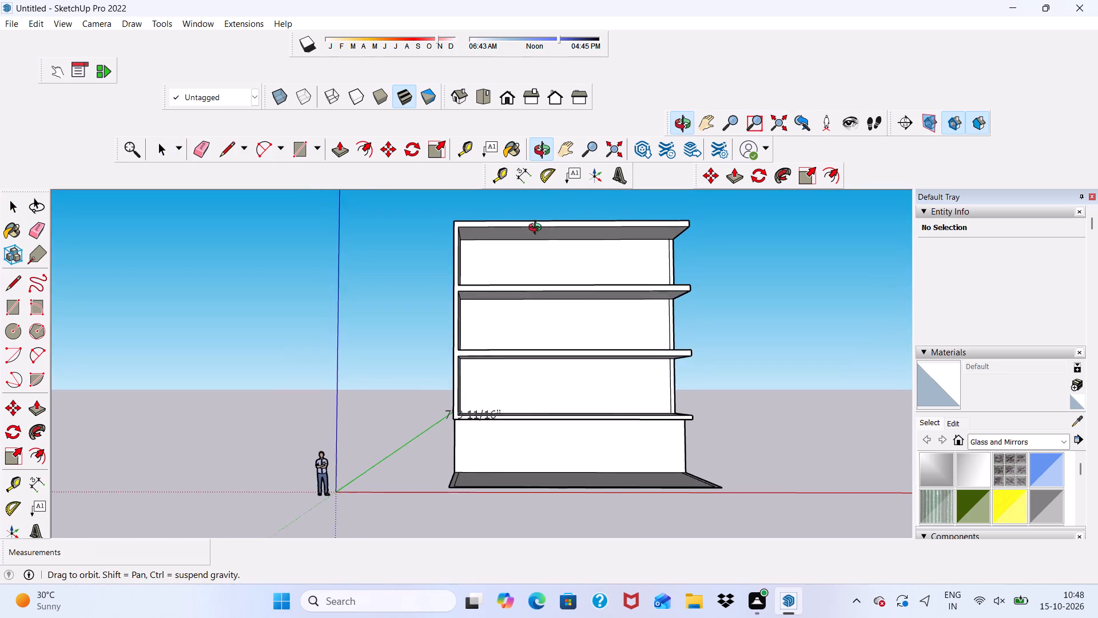
middle_drag(538, 229, 542, 233)
scroll(535, 244, up, 1)
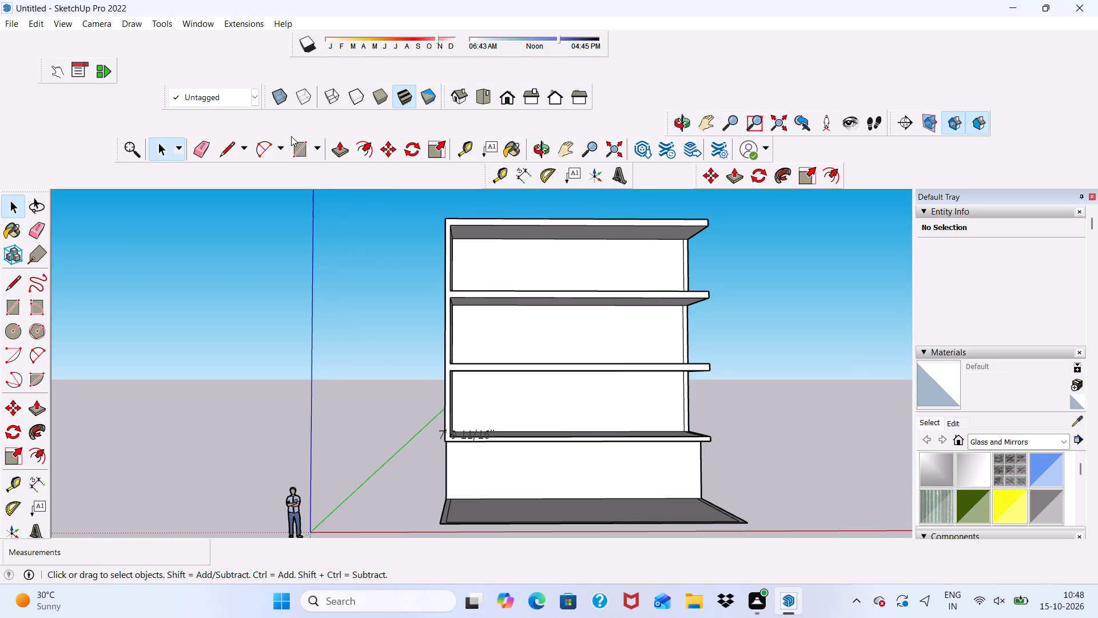
click(303, 142)
scroll(432, 240, up, 3)
scroll(441, 242, down, 6)
middle_drag(478, 268, 488, 424)
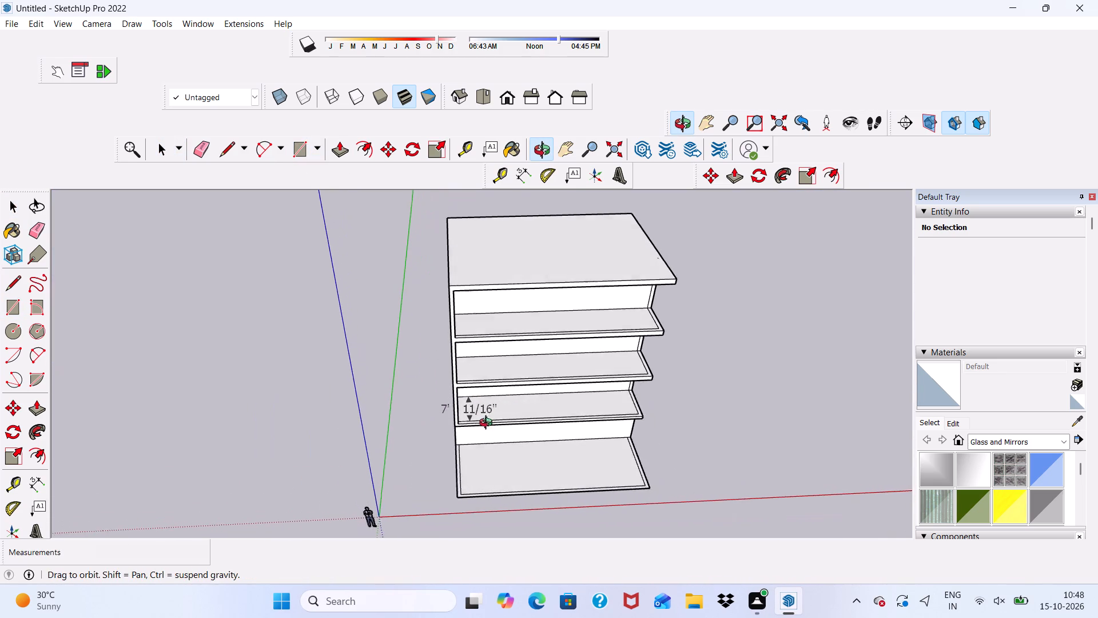
middle_drag(488, 424, 489, 424)
scroll(468, 227, up, 6)
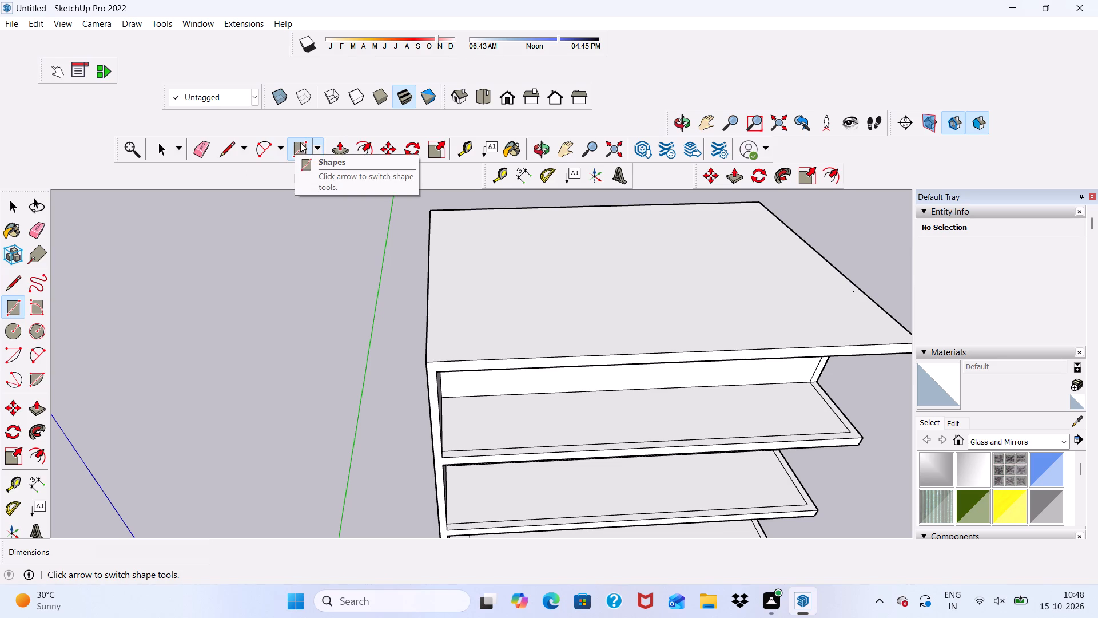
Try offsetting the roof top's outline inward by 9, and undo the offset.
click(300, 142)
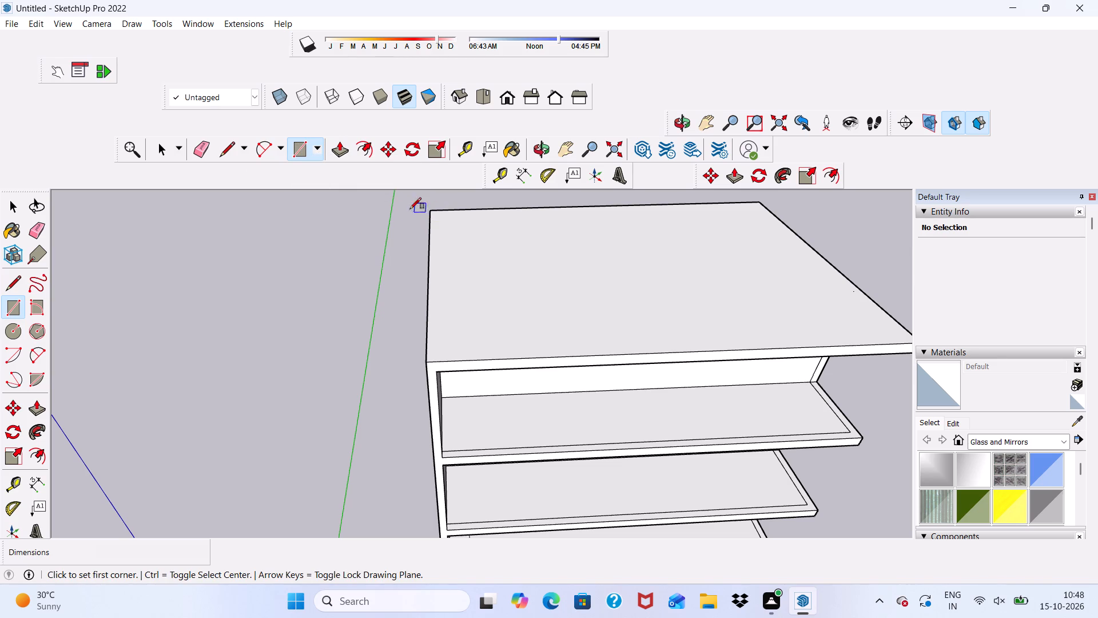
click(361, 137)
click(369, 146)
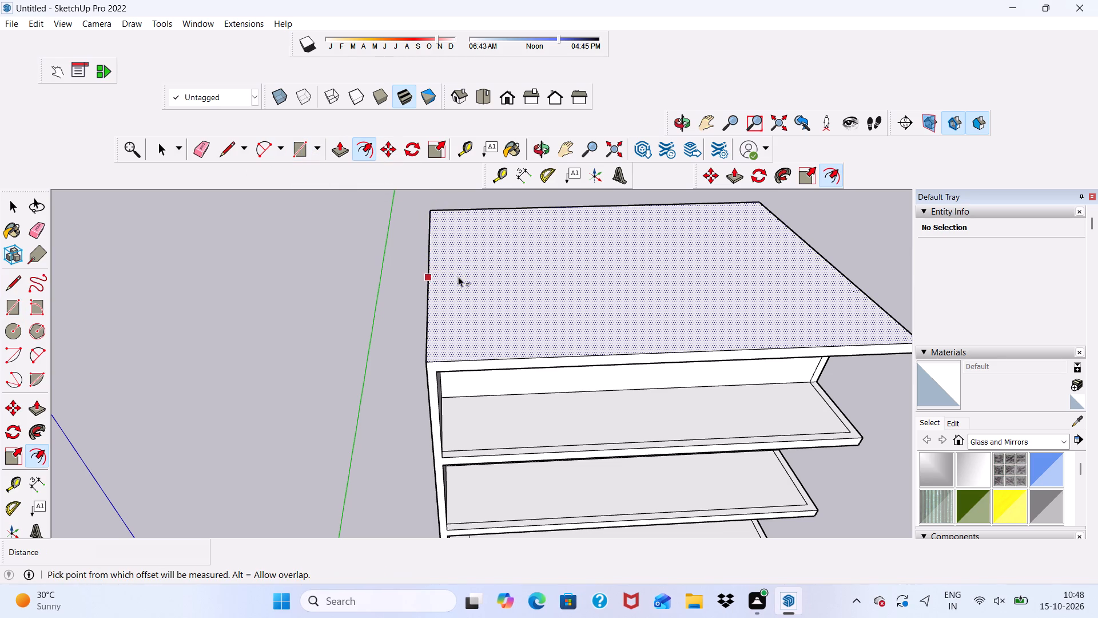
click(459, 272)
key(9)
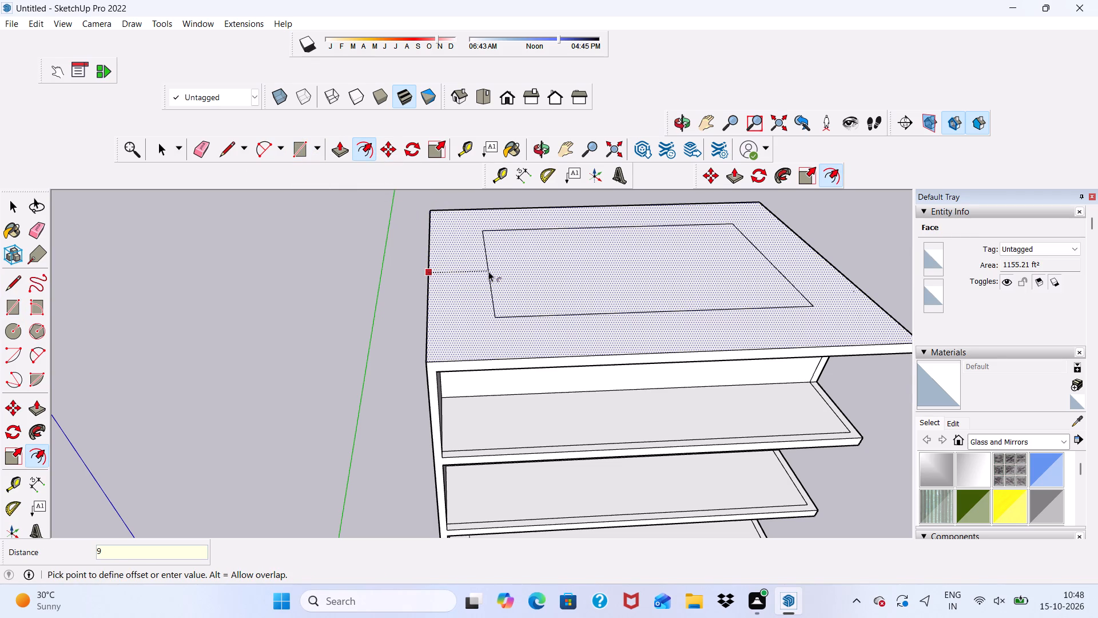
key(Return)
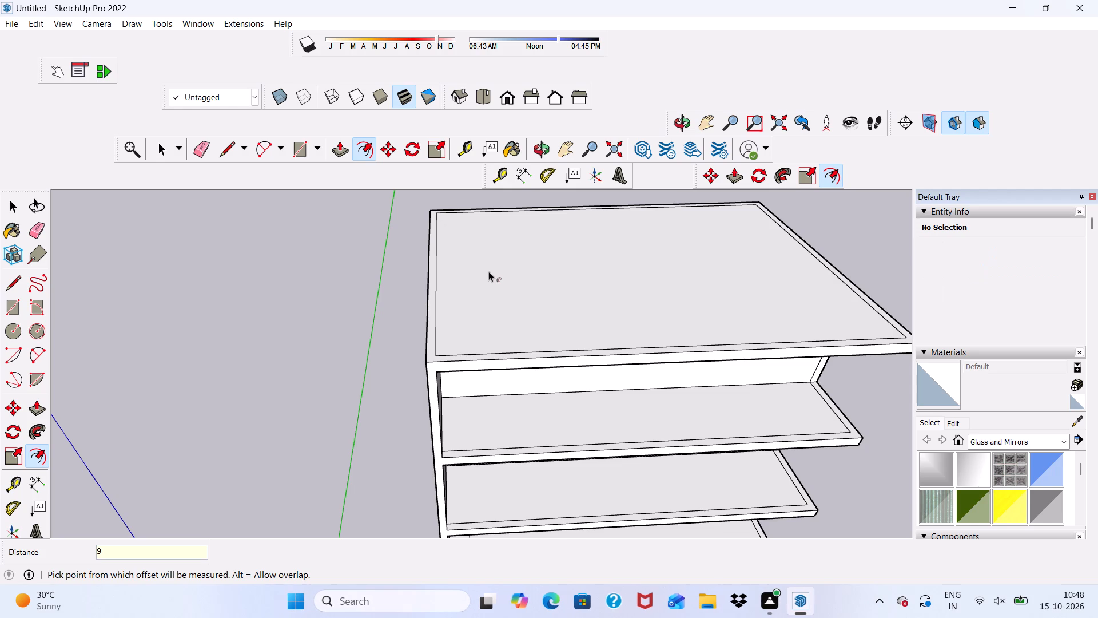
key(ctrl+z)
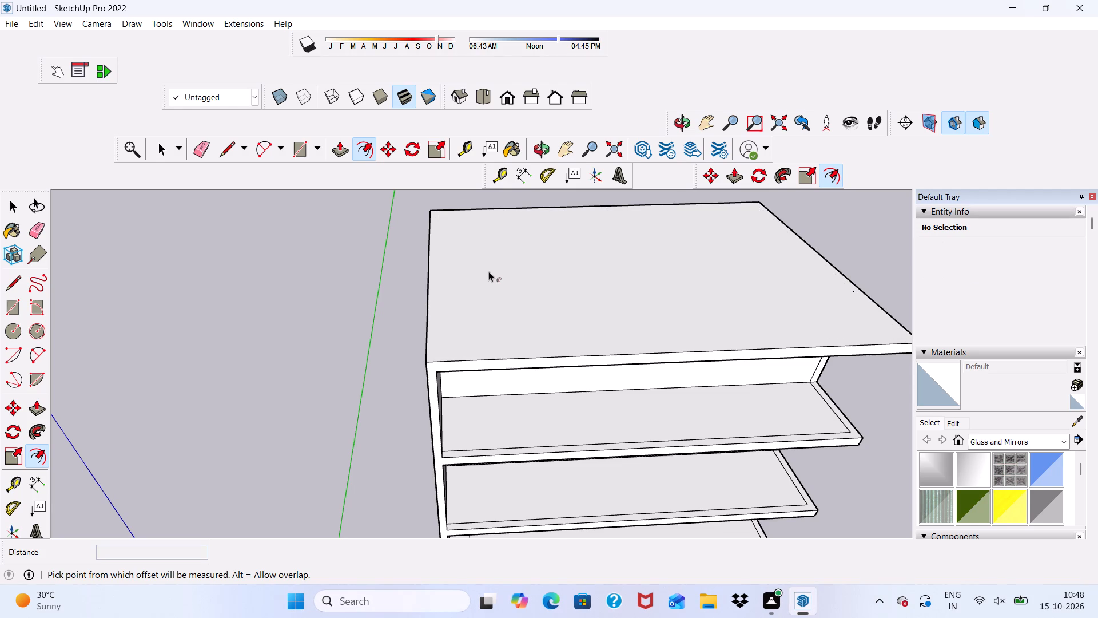
Offset the roof top's outline inward by 9".
click(440, 276)
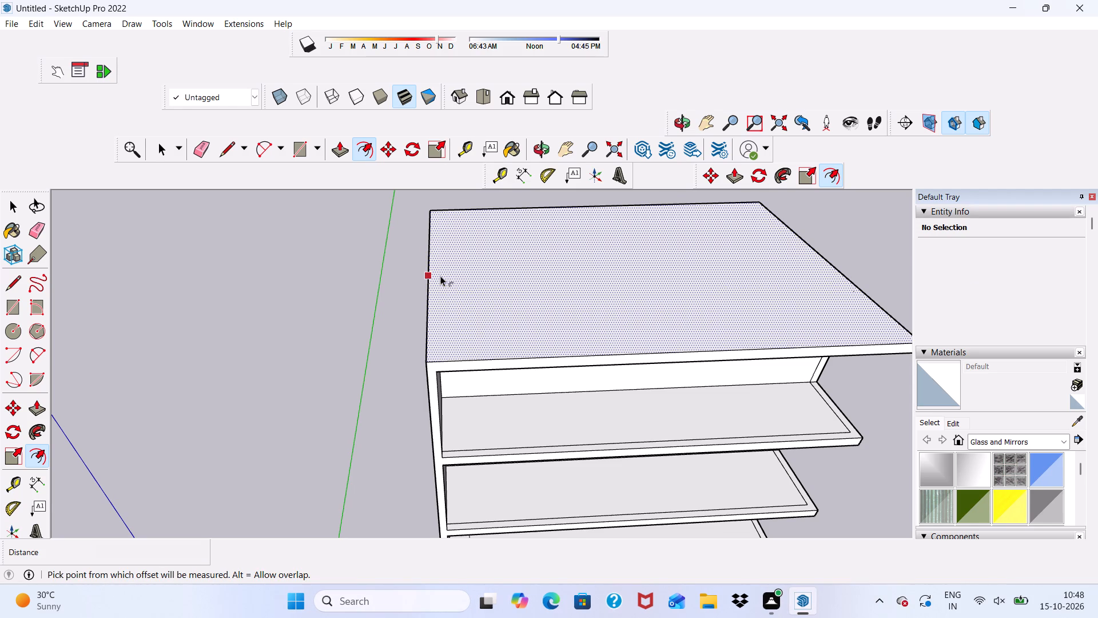
text(9")
key(Return)
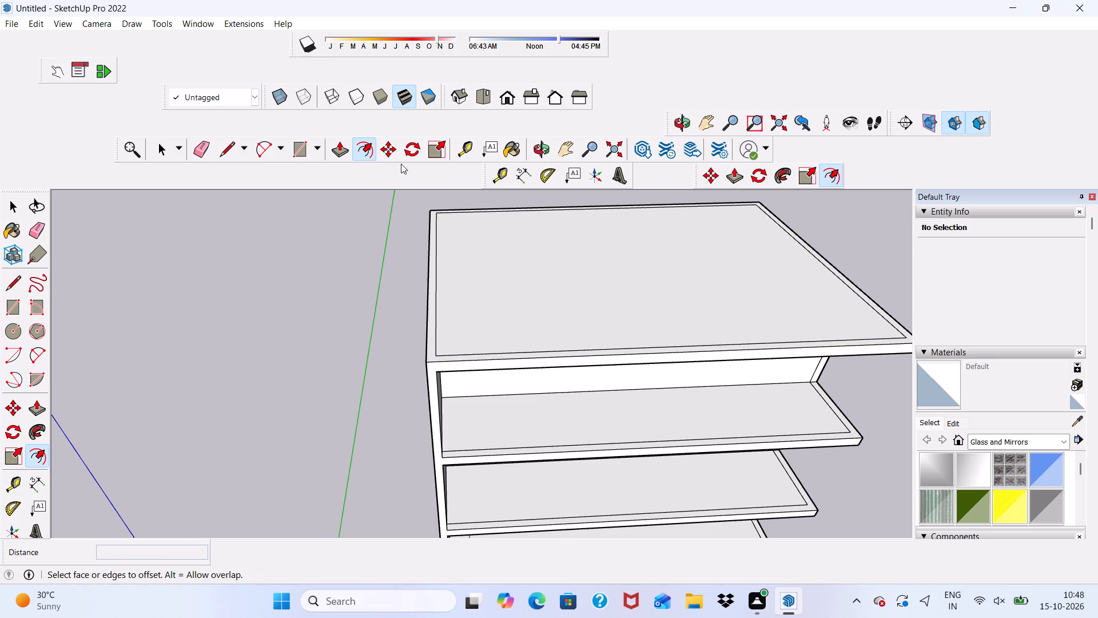
Draw a short line from the inner outline's front-left corner straight out to the roof's front edge.
click(228, 146)
scroll(447, 333, up, 2)
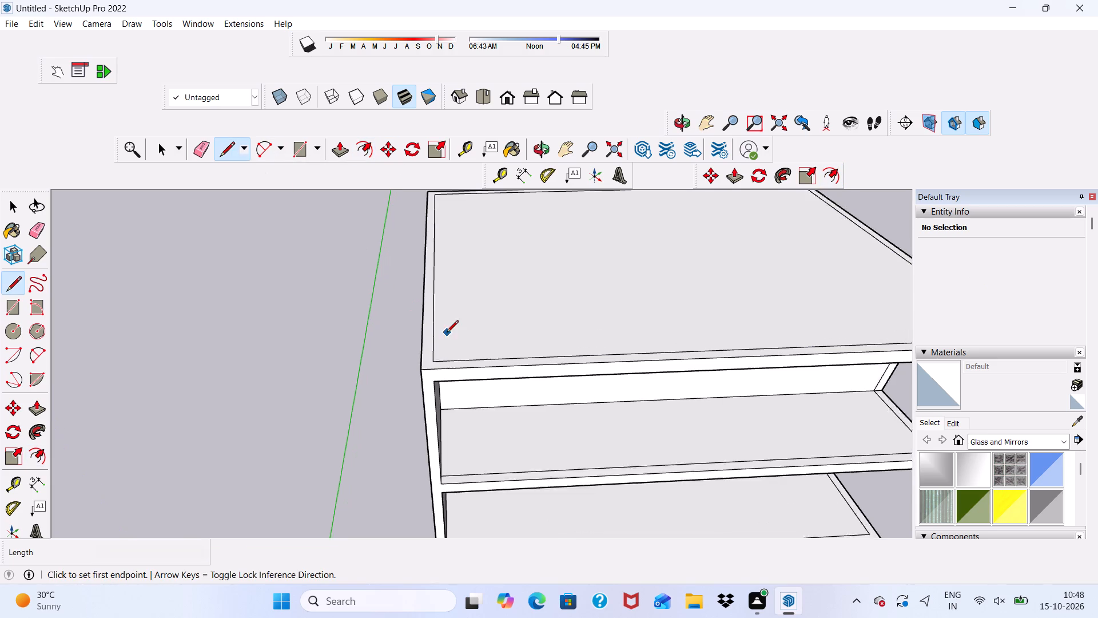
scroll(447, 333, up, 1)
scroll(414, 376, up, 8)
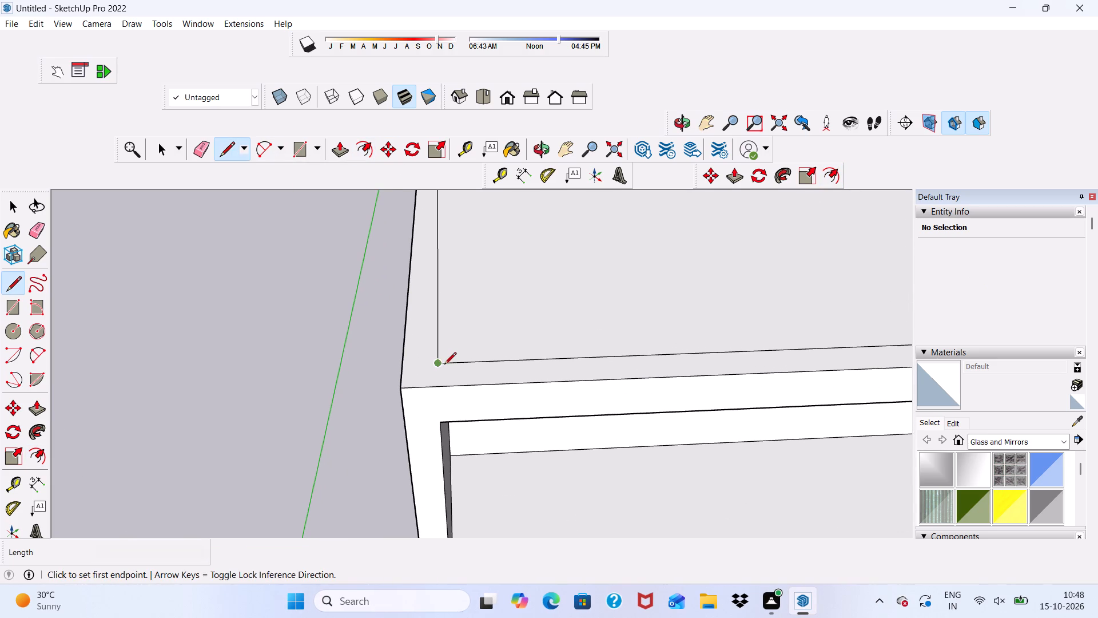
click(437, 364)
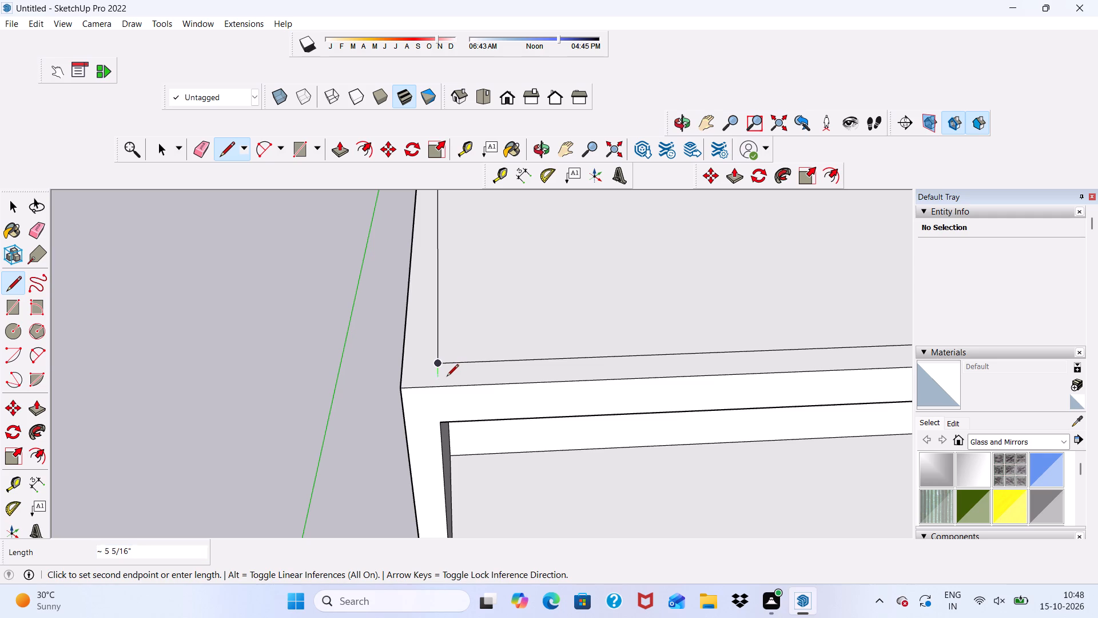
click(445, 385)
scroll(431, 380, down, 11)
key(space)
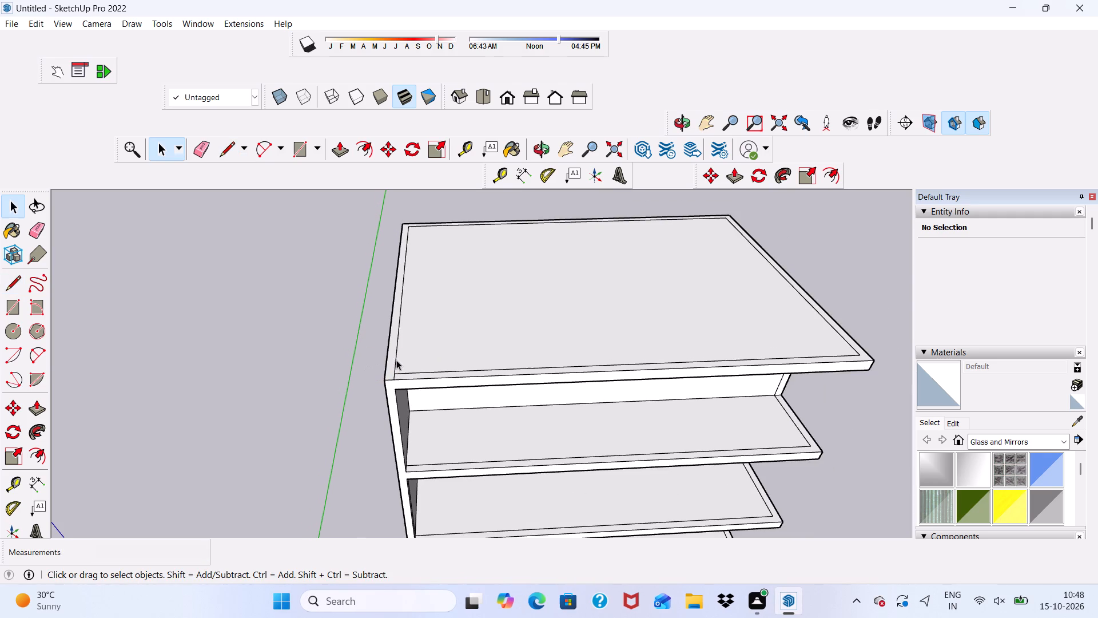
Place a guide across the roof, parallel to the front line of the inner outline, at 7'9 11/16" back from it.
middle_drag(470, 450, 417, 387)
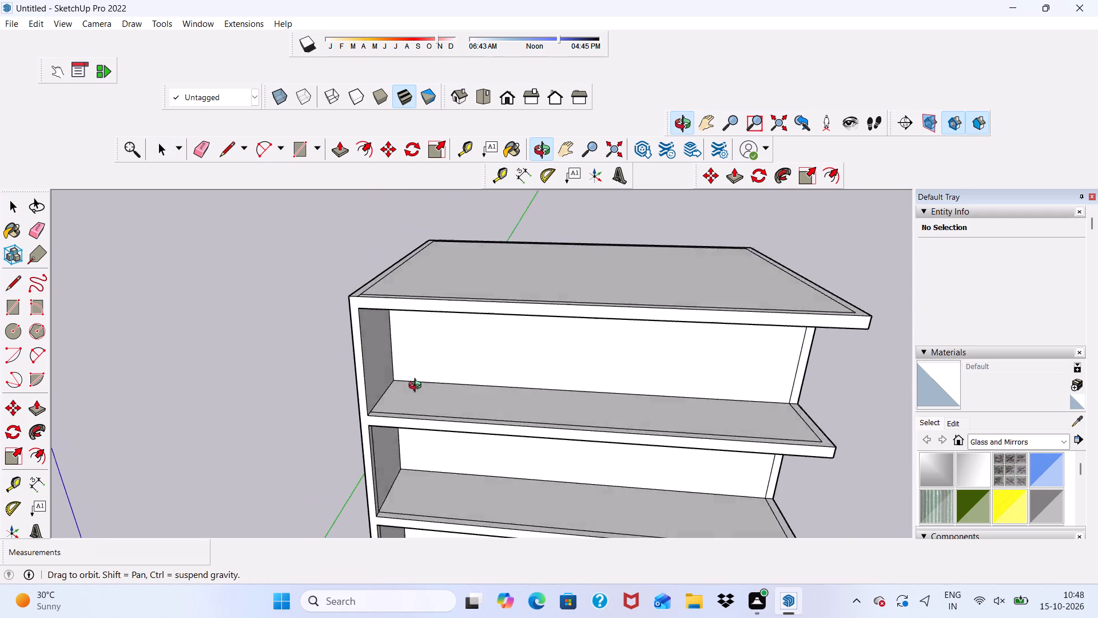
middle_drag(417, 387, 360, 362)
scroll(360, 362, down, 6)
scroll(459, 380, up, 2)
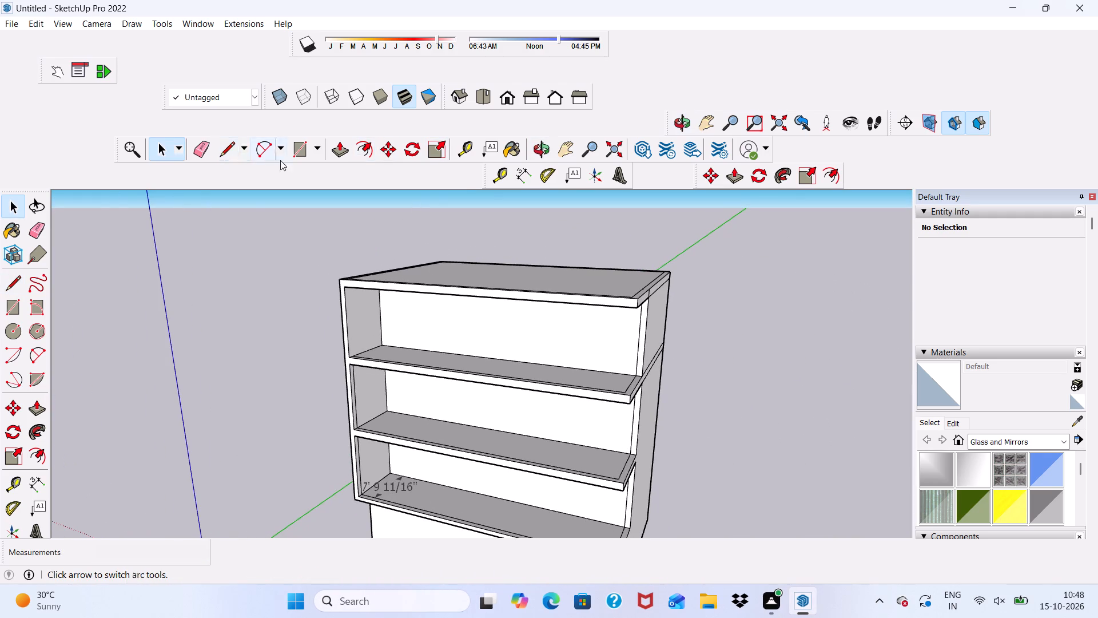
click(466, 140)
scroll(482, 244, down, 1)
middle_drag(482, 247, 480, 356)
scroll(467, 341, up, 2)
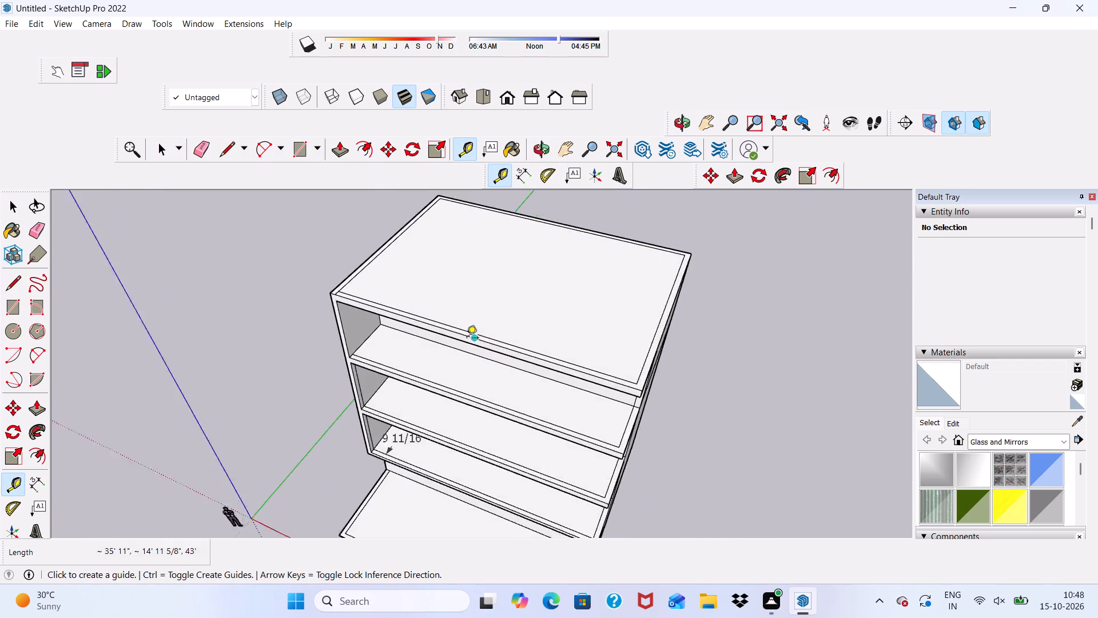
scroll(467, 339, up, 5)
middle_drag(468, 324, 439, 366)
scroll(439, 363, up, 4)
click(444, 378)
scroll(568, 241, down, 5)
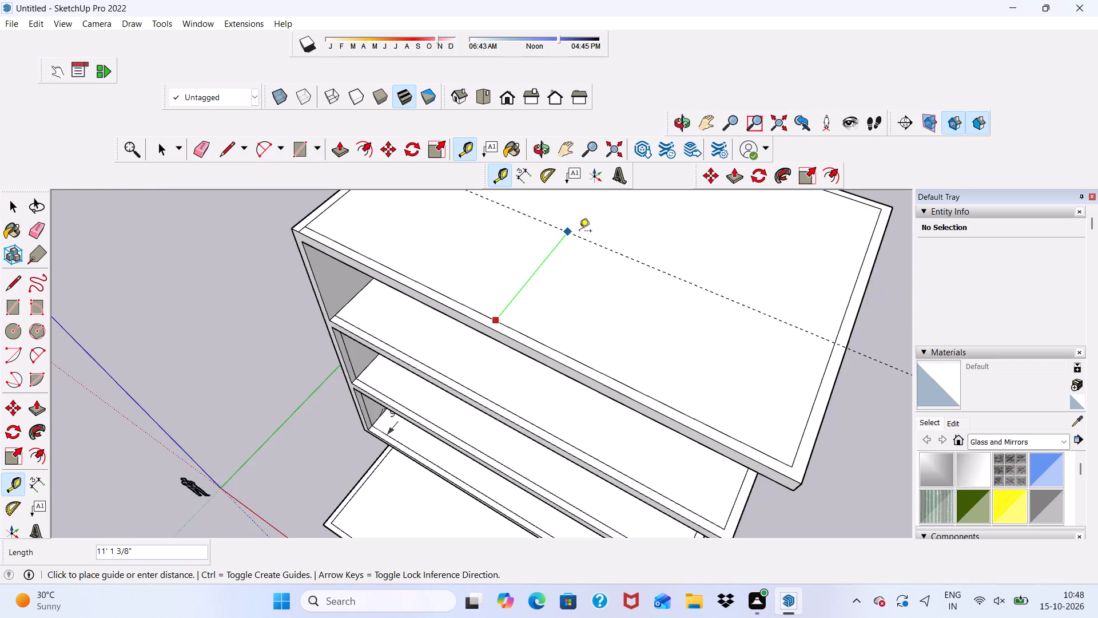
scroll(580, 225, down, 5)
middle_click(574, 244)
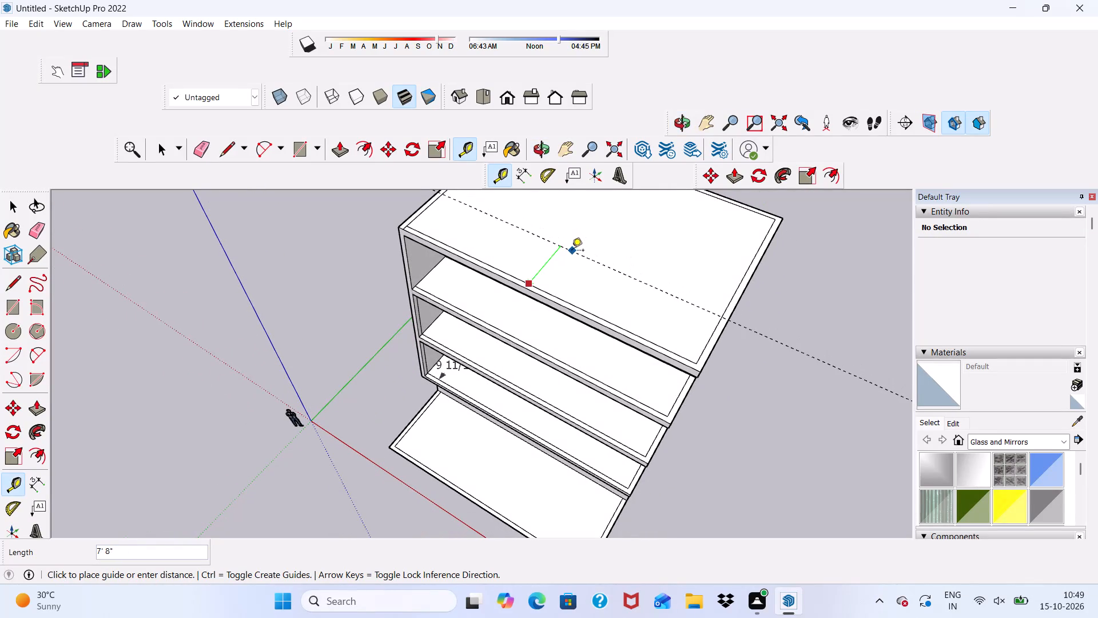
text(7')
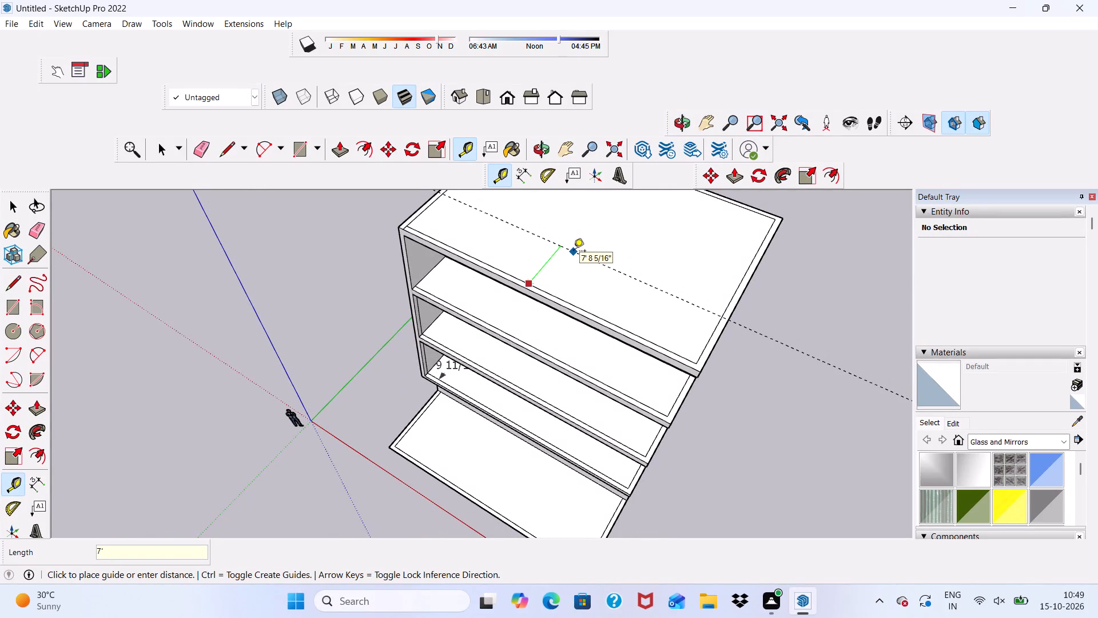
key(9)
key(space)
text(11)
text(/16)
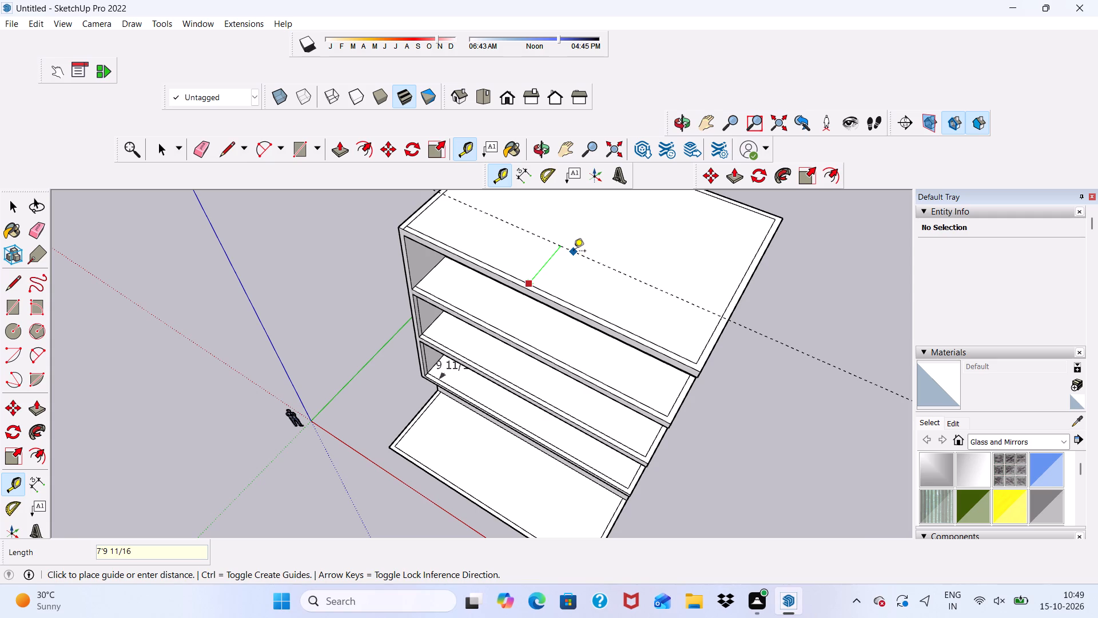
key(shift+quotedbl)
key(Return)
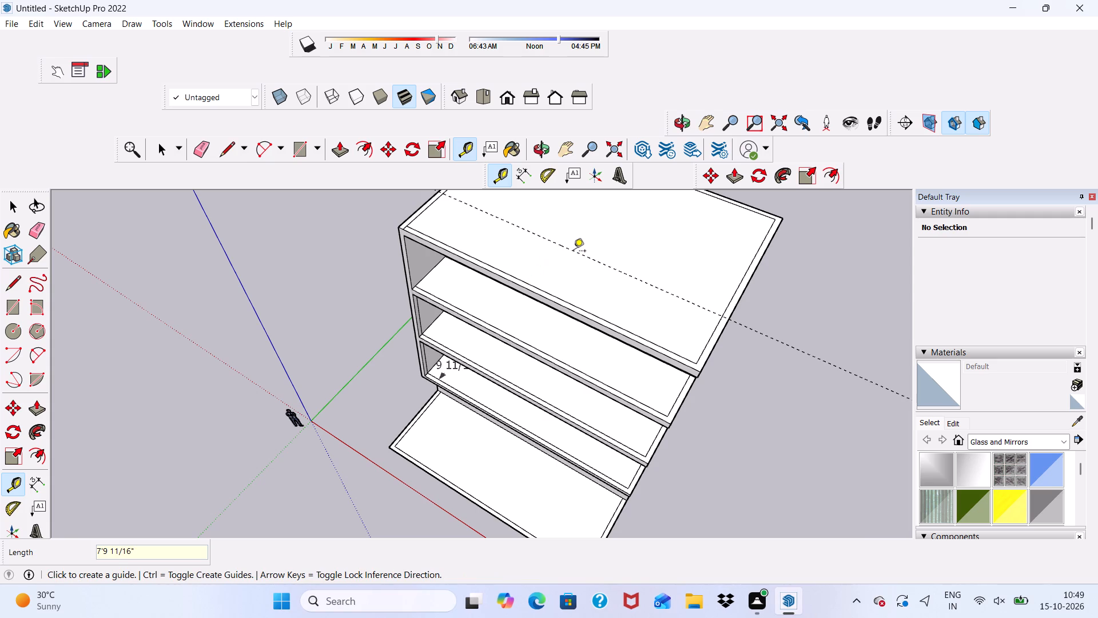
Place a second parallel guide 6" in front of the first guide on the roof.
scroll(599, 266, up, 2)
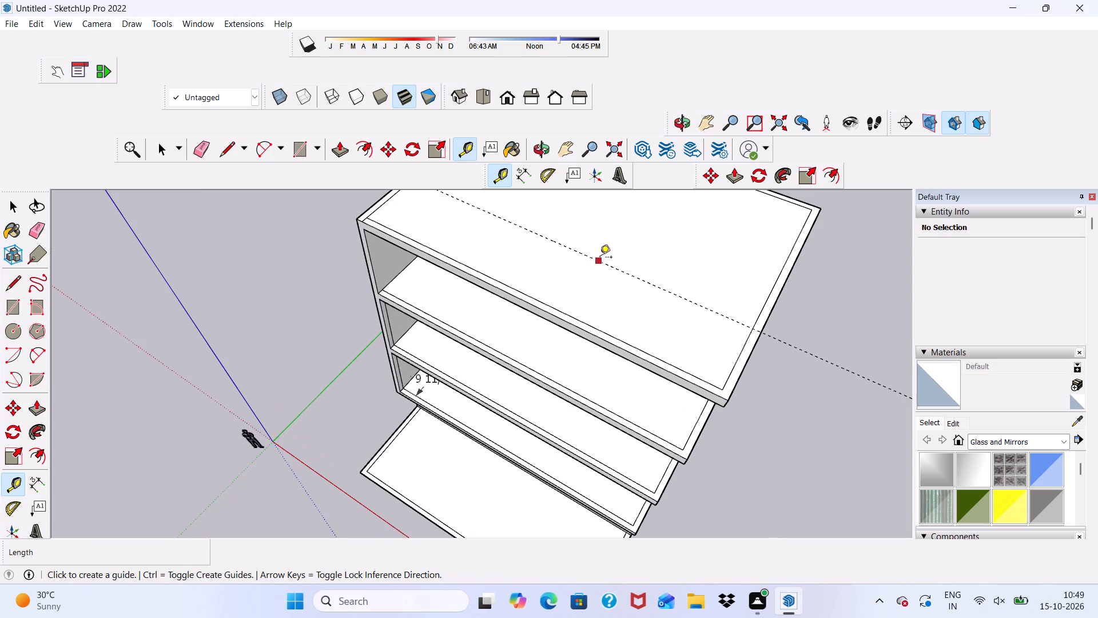
click(600, 258)
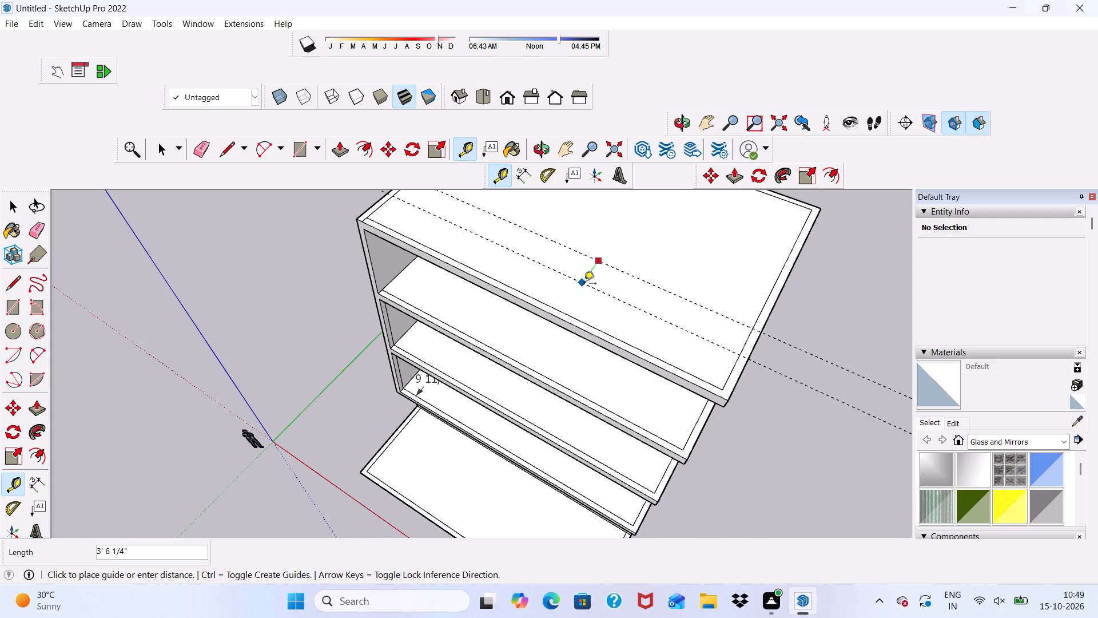
text(6")
key(Return)
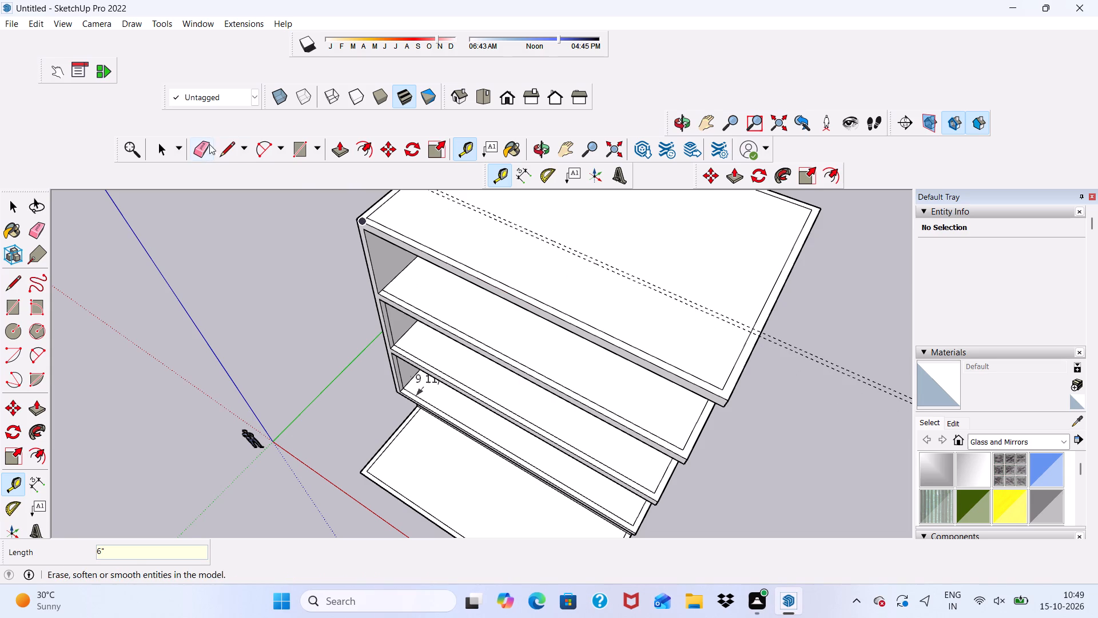
Draw a 40' line along the rear guide, from the roof's left outer edge to its right outer edge.
click(234, 141)
scroll(306, 225, down, 4)
scroll(564, 339, up, 4)
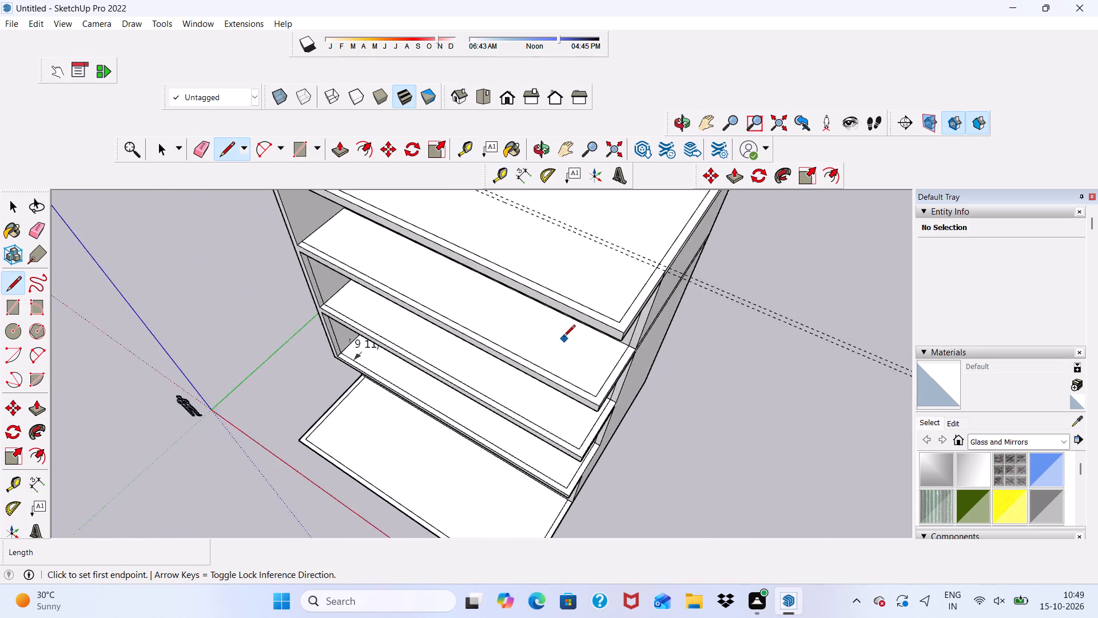
scroll(563, 338, up, 2)
scroll(559, 326, down, 5)
middle_drag(605, 350, 867, 384)
scroll(406, 347, up, 5)
scroll(162, 311, up, 5)
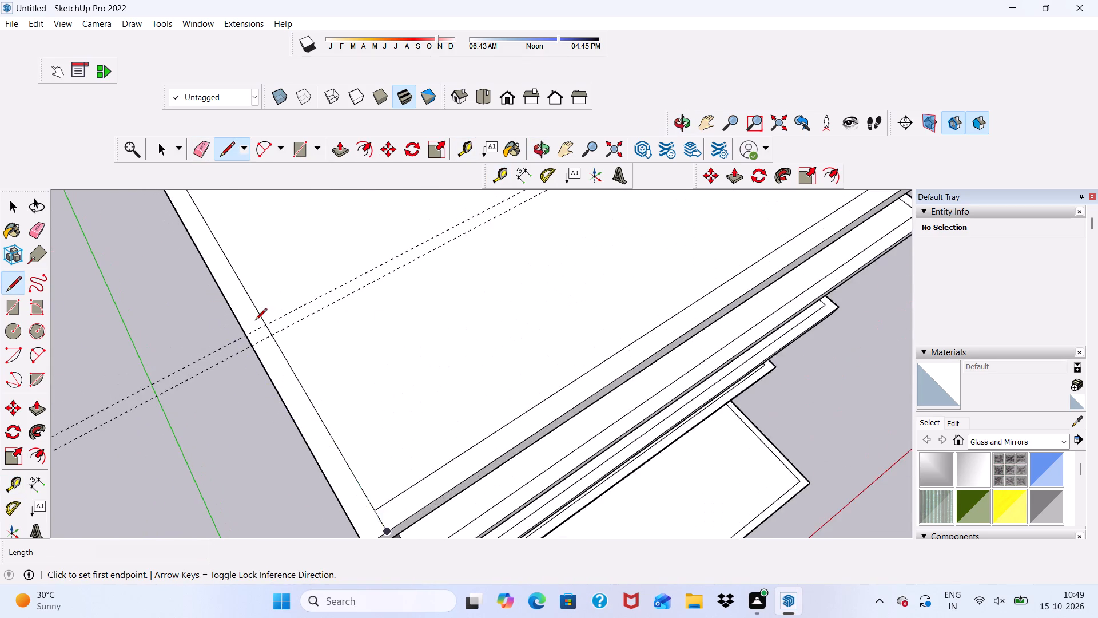
scroll(255, 321, up, 5)
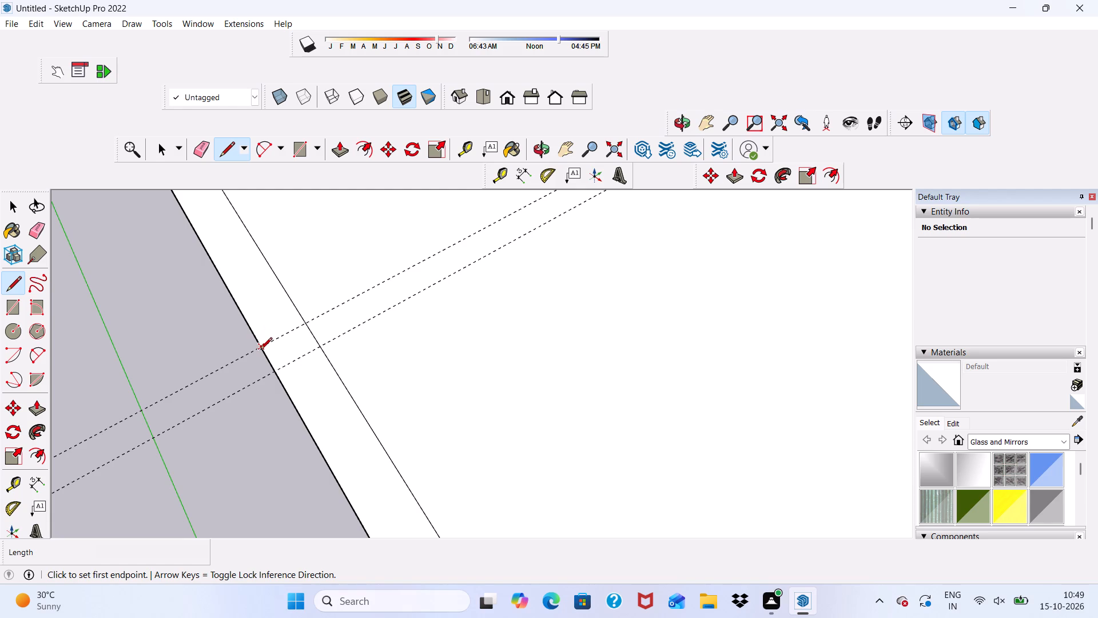
click(258, 348)
scroll(349, 343, down, 13)
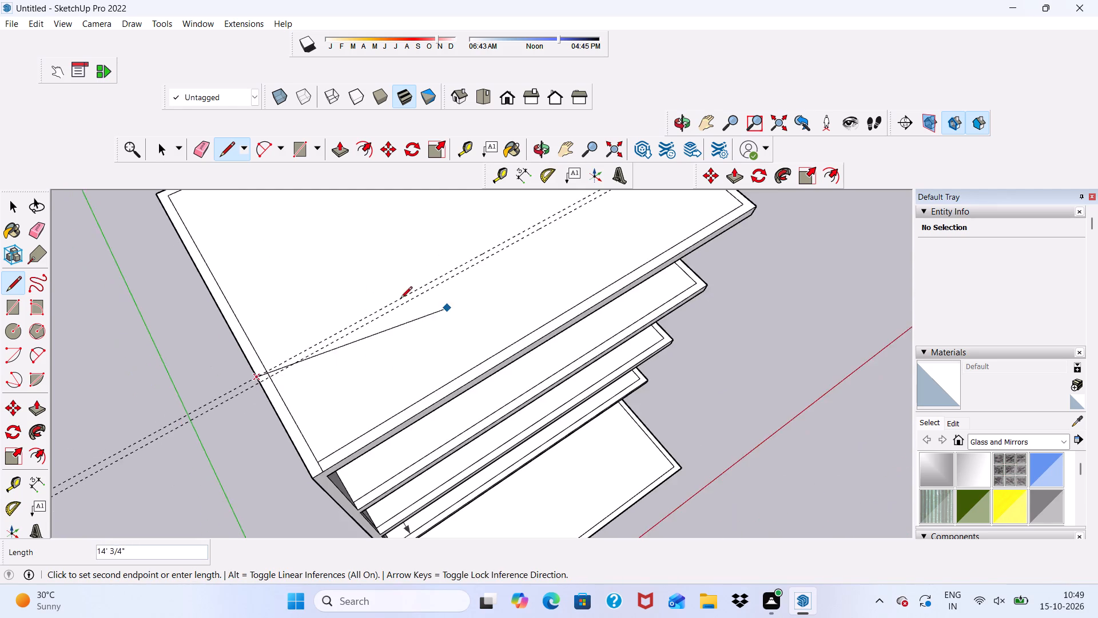
scroll(400, 299, down, 6)
scroll(586, 175, up, 6)
scroll(519, 200, up, 9)
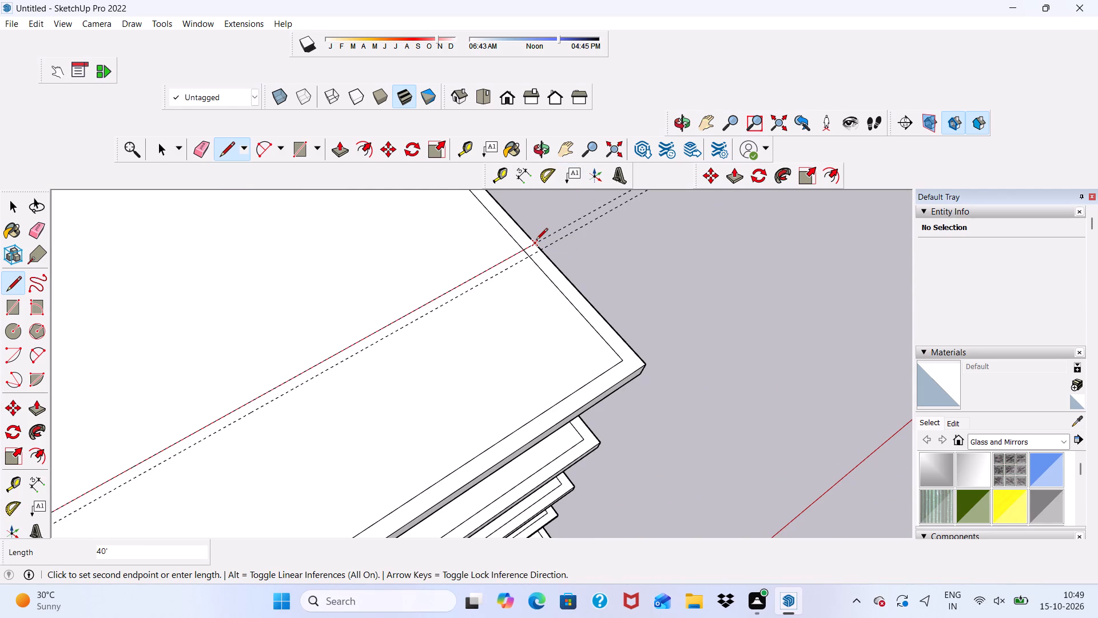
click(535, 240)
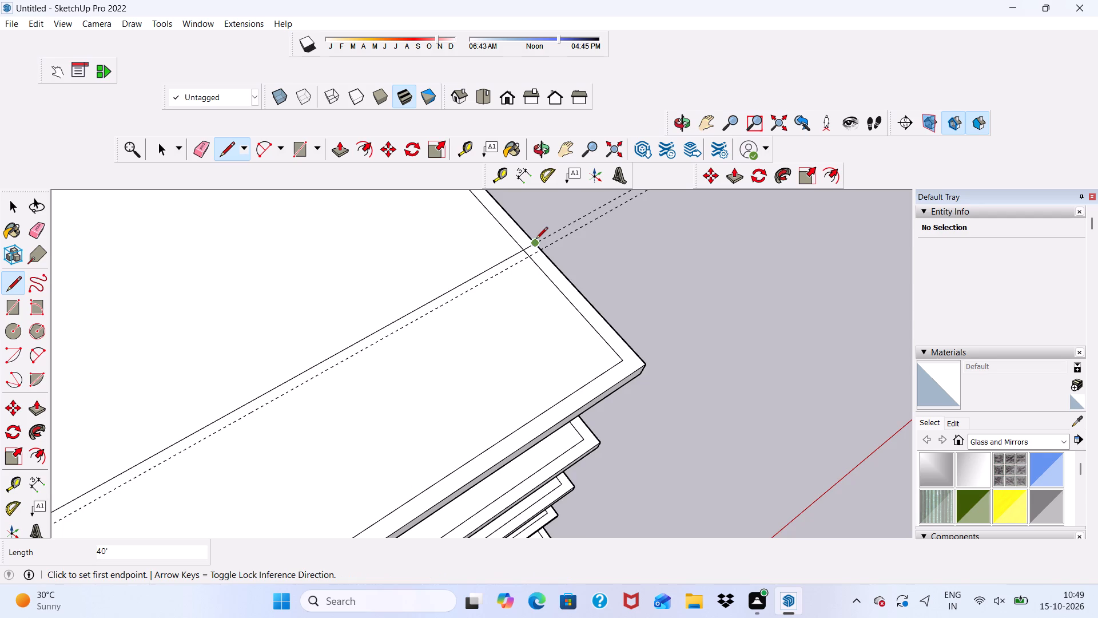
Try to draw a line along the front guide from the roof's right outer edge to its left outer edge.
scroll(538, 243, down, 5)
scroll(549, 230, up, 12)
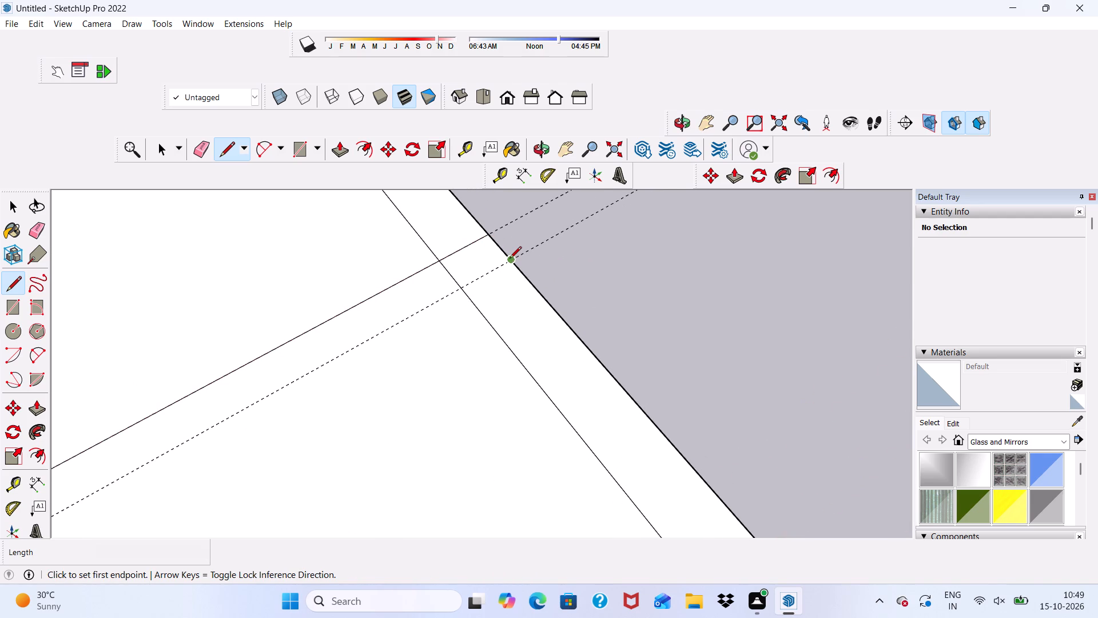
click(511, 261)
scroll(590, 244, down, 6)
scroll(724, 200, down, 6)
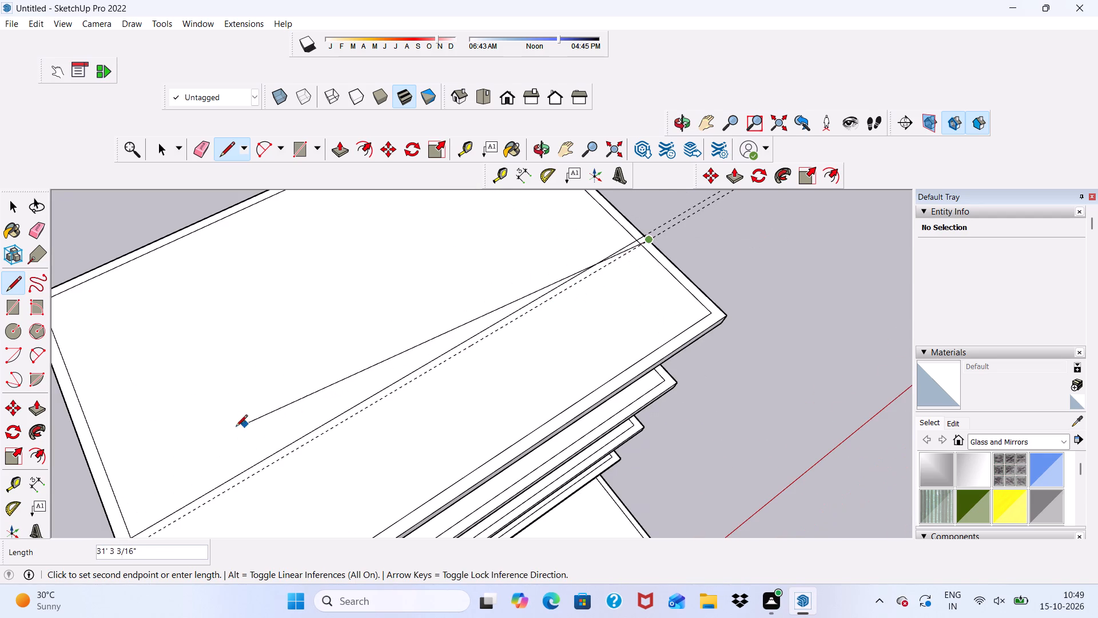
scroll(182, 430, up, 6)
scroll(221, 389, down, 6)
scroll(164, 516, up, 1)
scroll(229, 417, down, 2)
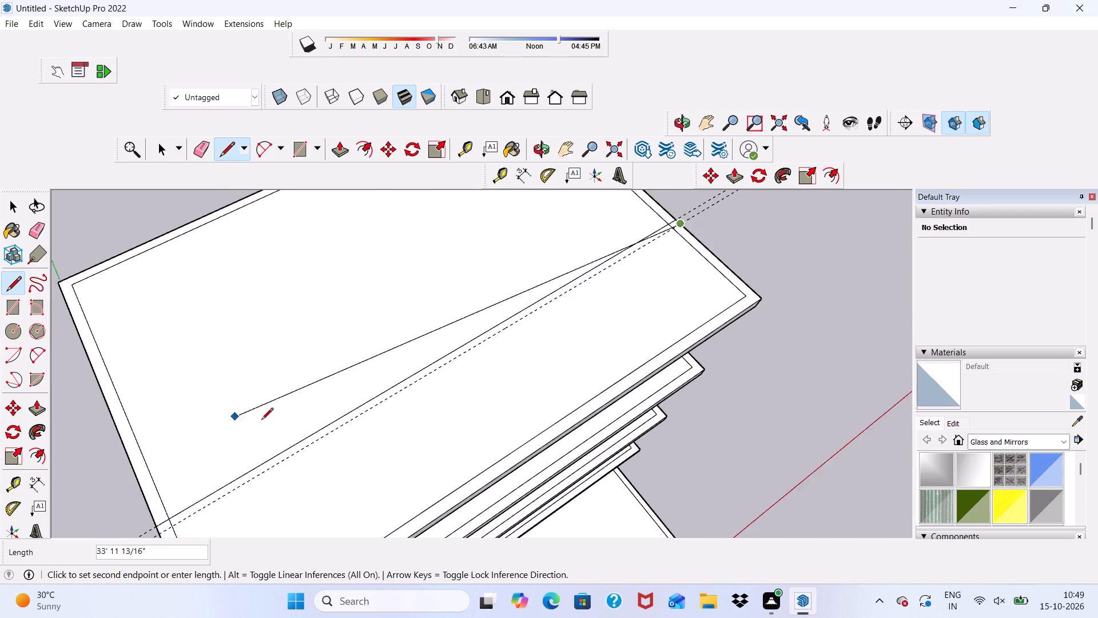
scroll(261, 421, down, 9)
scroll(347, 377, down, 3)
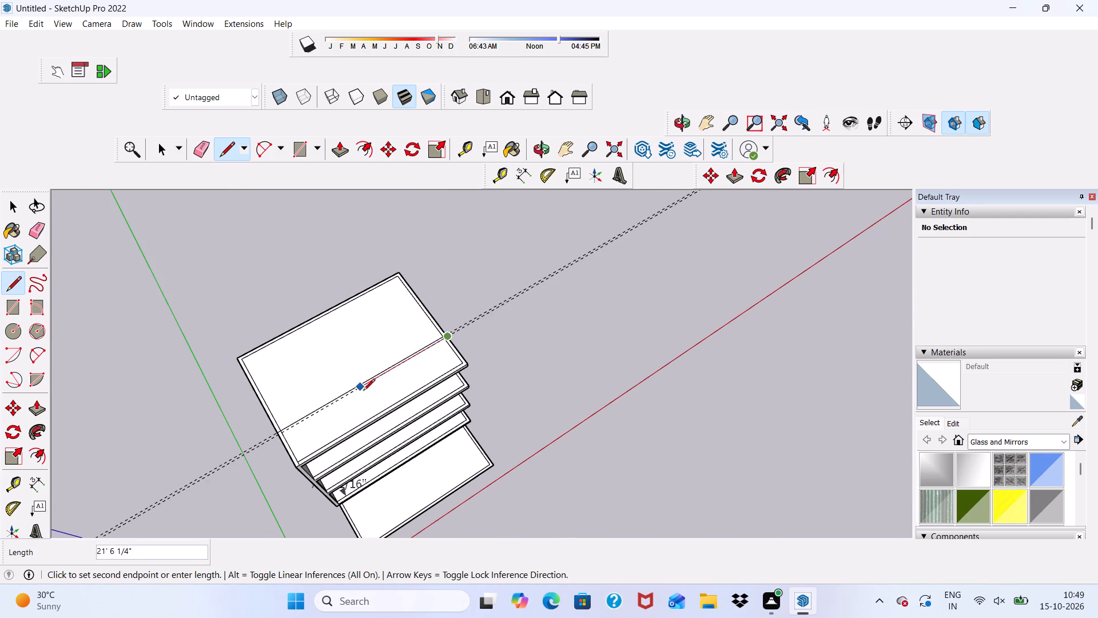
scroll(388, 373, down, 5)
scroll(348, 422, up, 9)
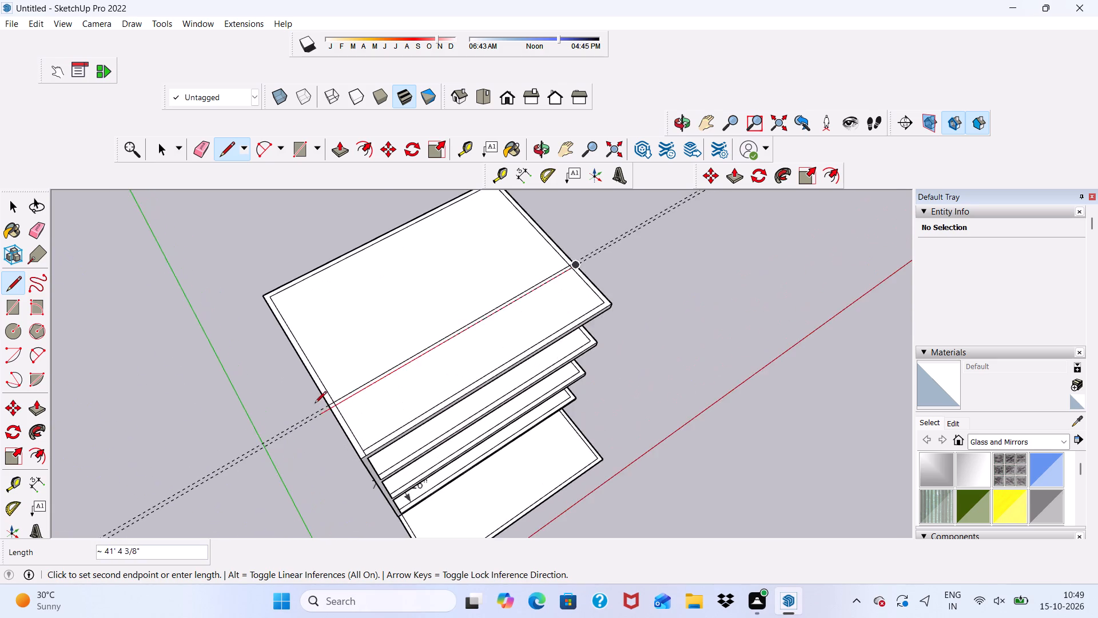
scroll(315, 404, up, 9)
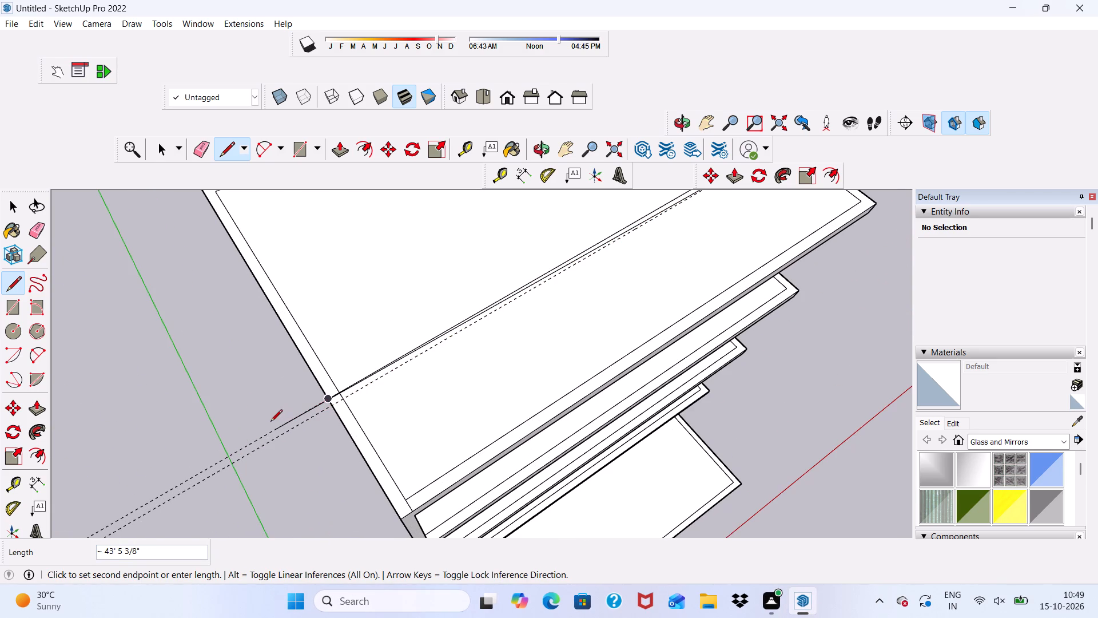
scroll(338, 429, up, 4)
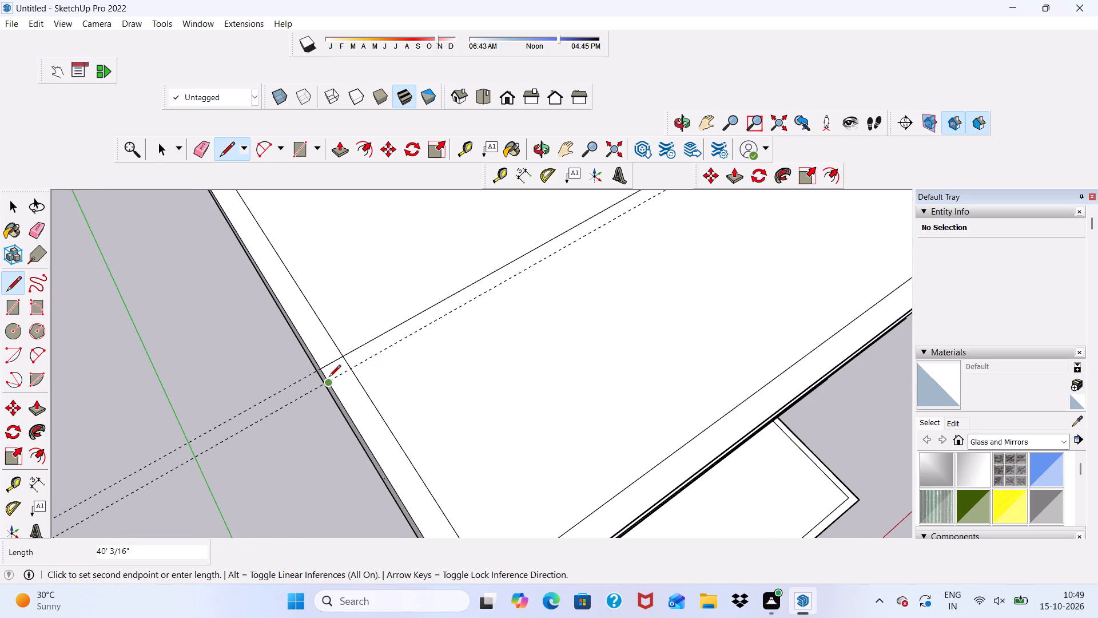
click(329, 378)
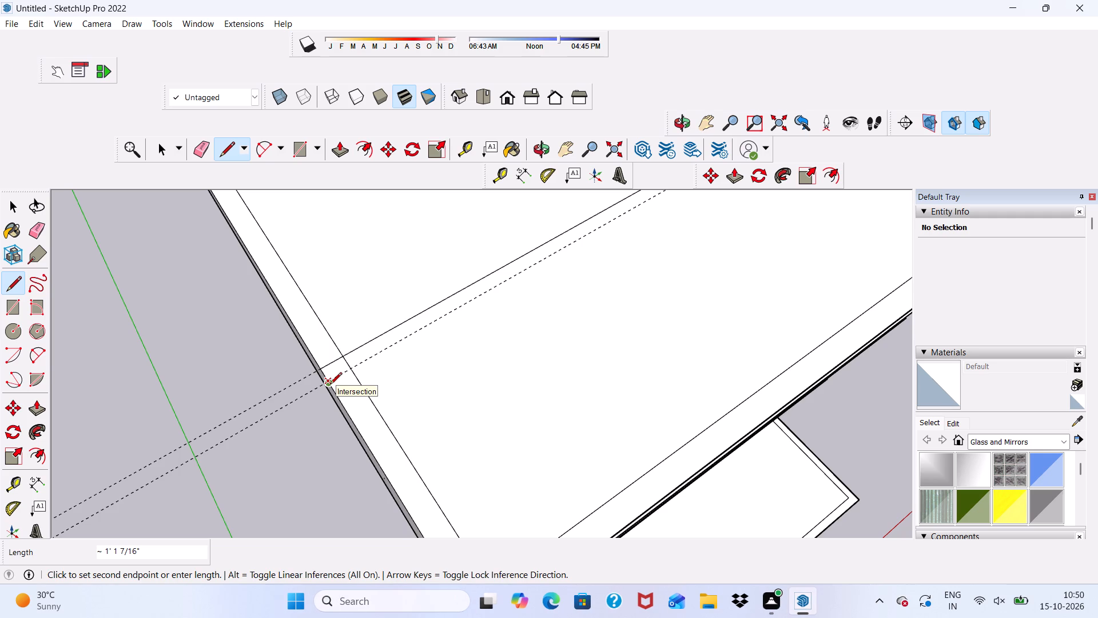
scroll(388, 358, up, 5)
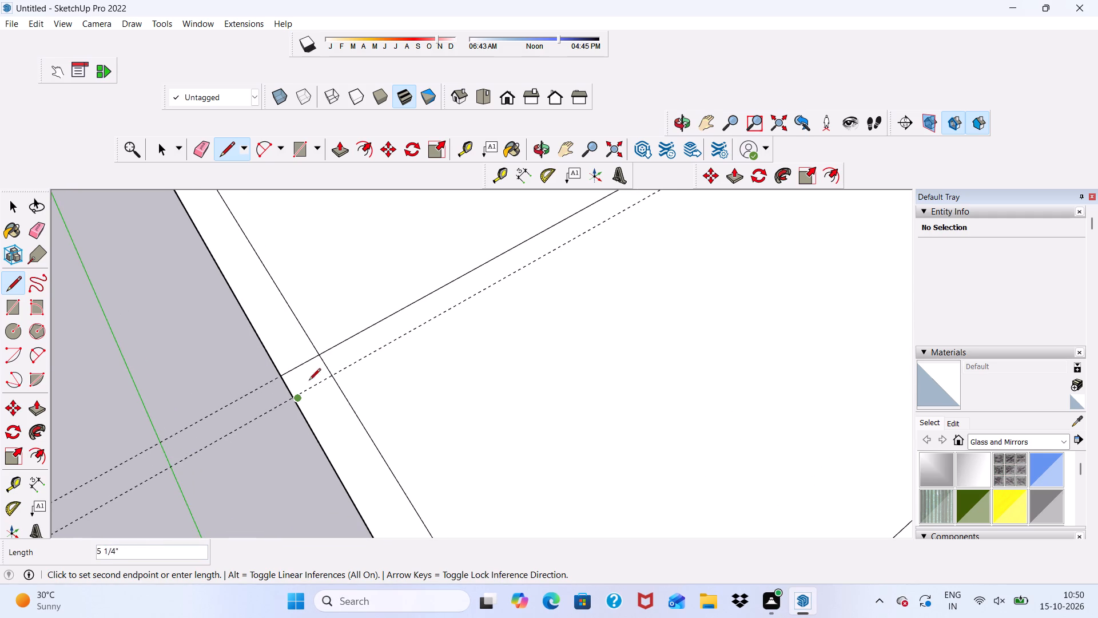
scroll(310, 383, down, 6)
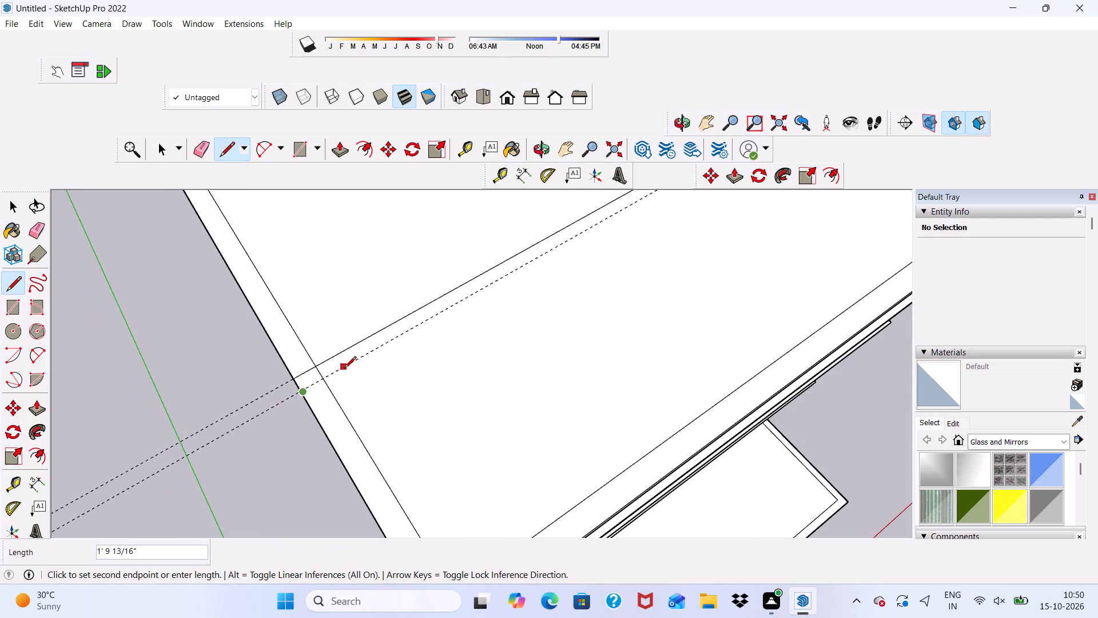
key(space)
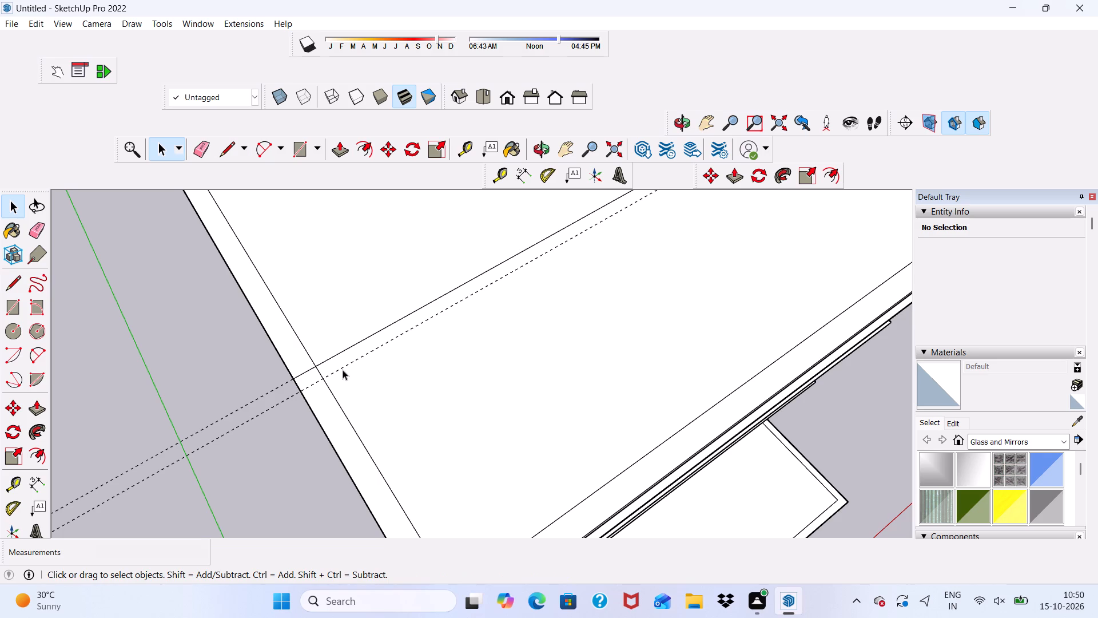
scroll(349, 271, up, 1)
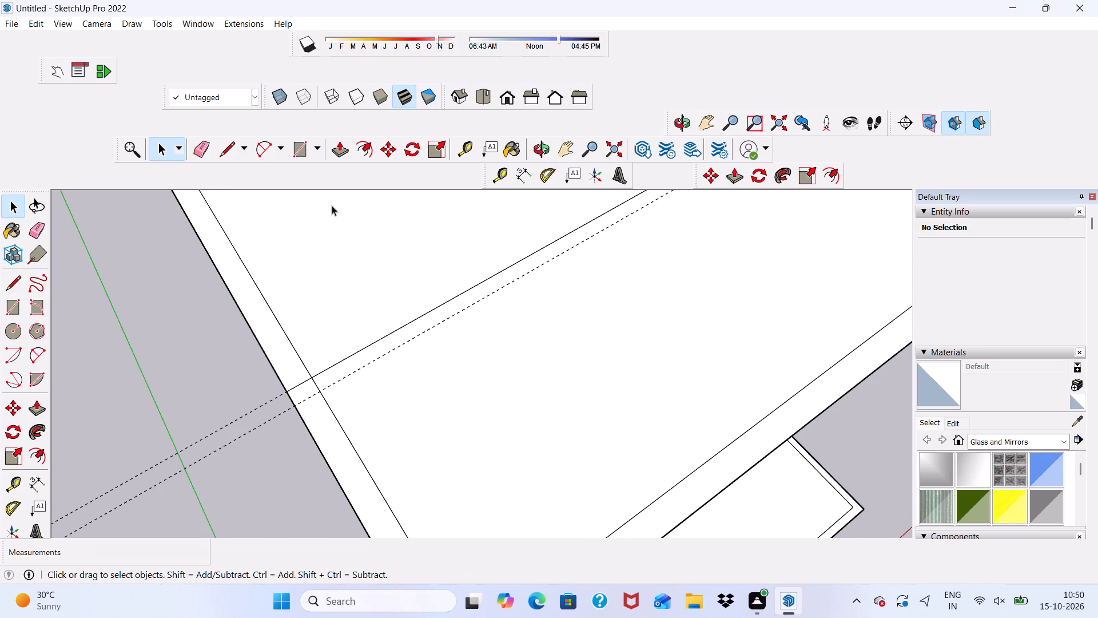
Draw a 40' line along the front guide from the roof's left outer edge to its right outer edge.
click(228, 147)
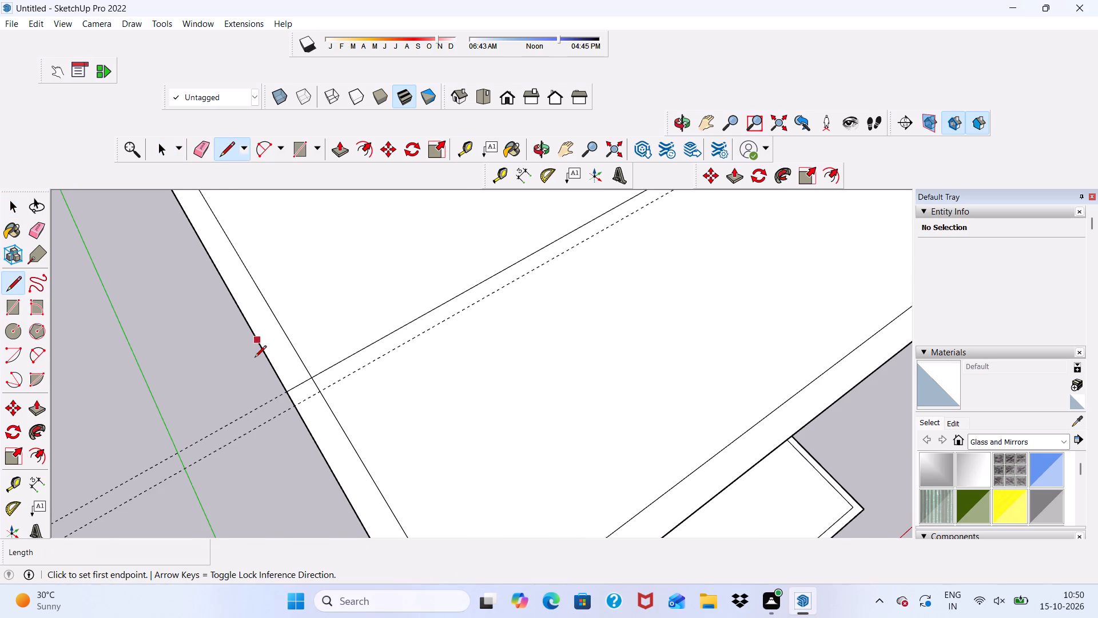
scroll(251, 399, up, 3)
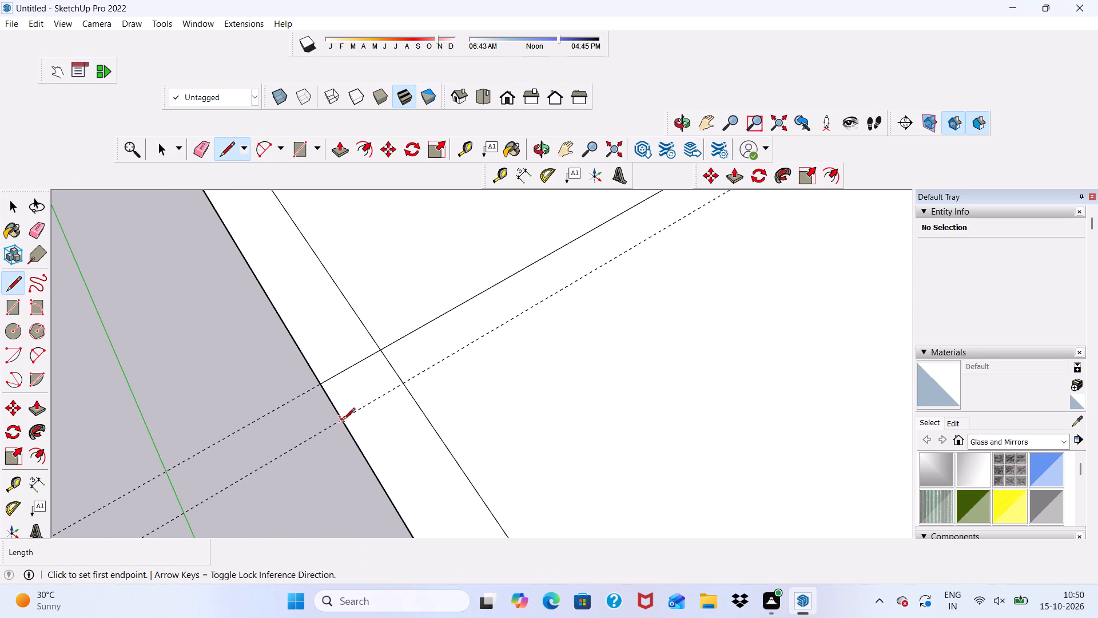
click(340, 422)
scroll(252, 425, down, 4)
scroll(162, 406, down, 8)
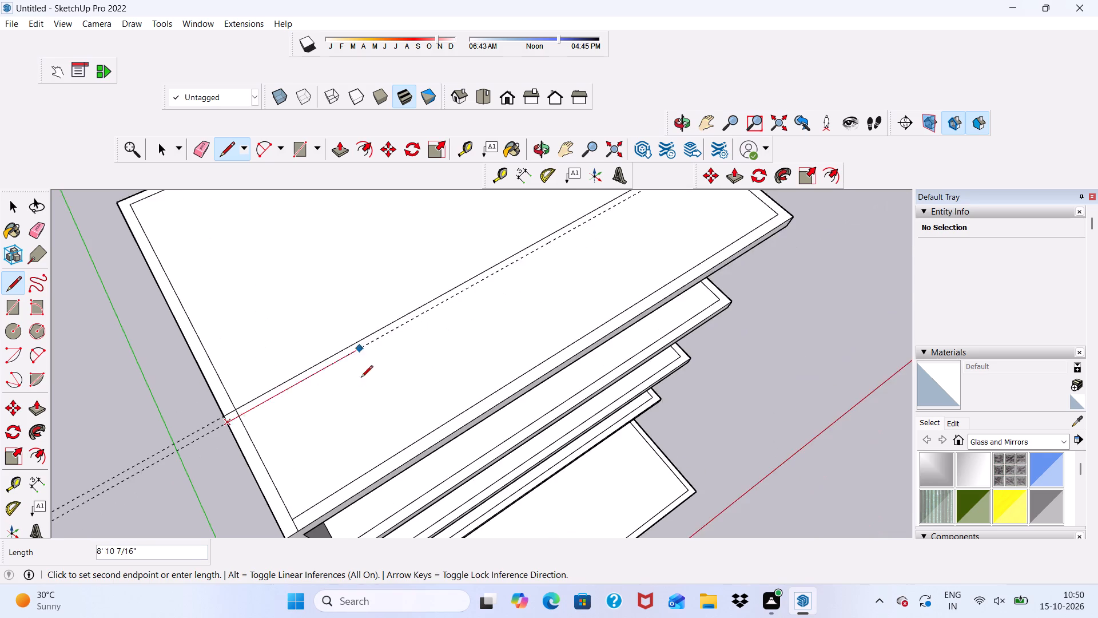
scroll(361, 378, down, 2)
scroll(646, 222, up, 5)
scroll(600, 236, up, 5)
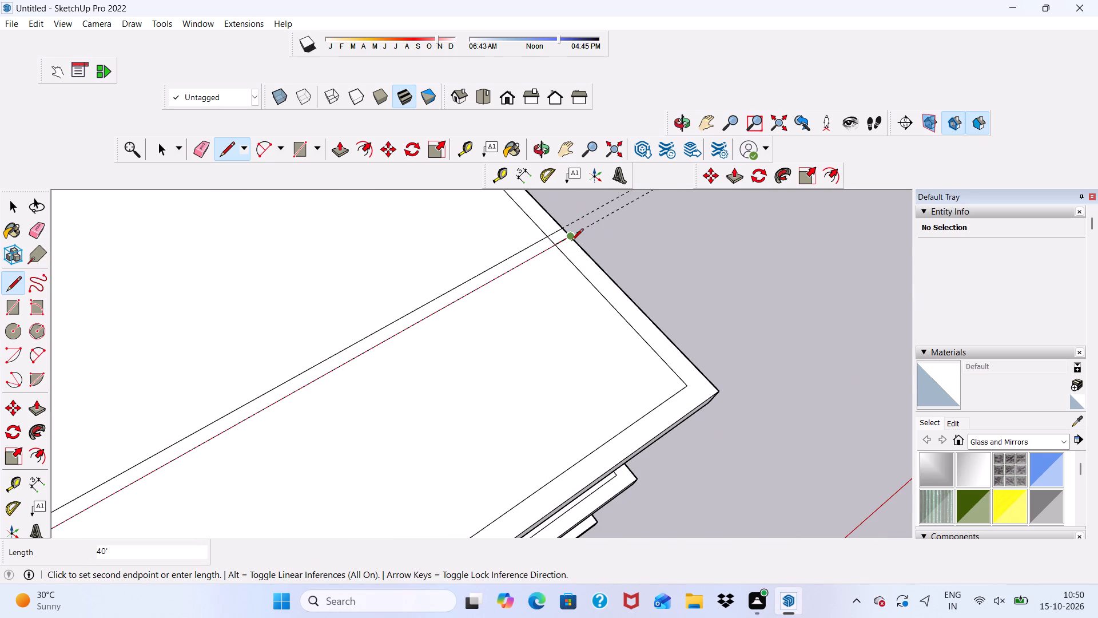
click(571, 238)
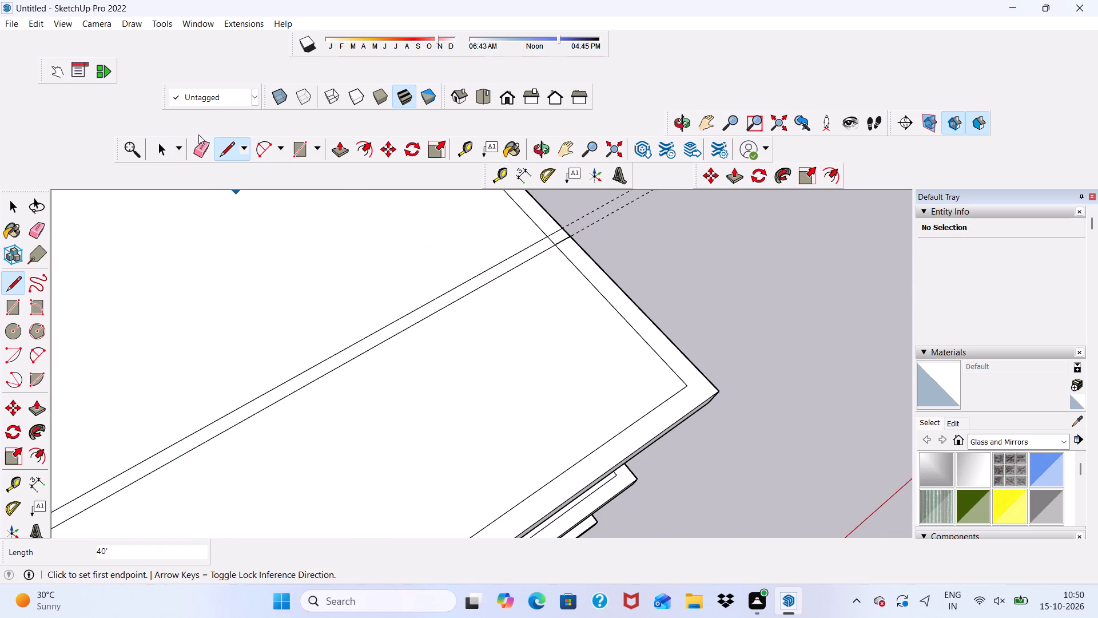
Erase both guides running across the roof.
click(202, 144)
drag(578, 214, 594, 231)
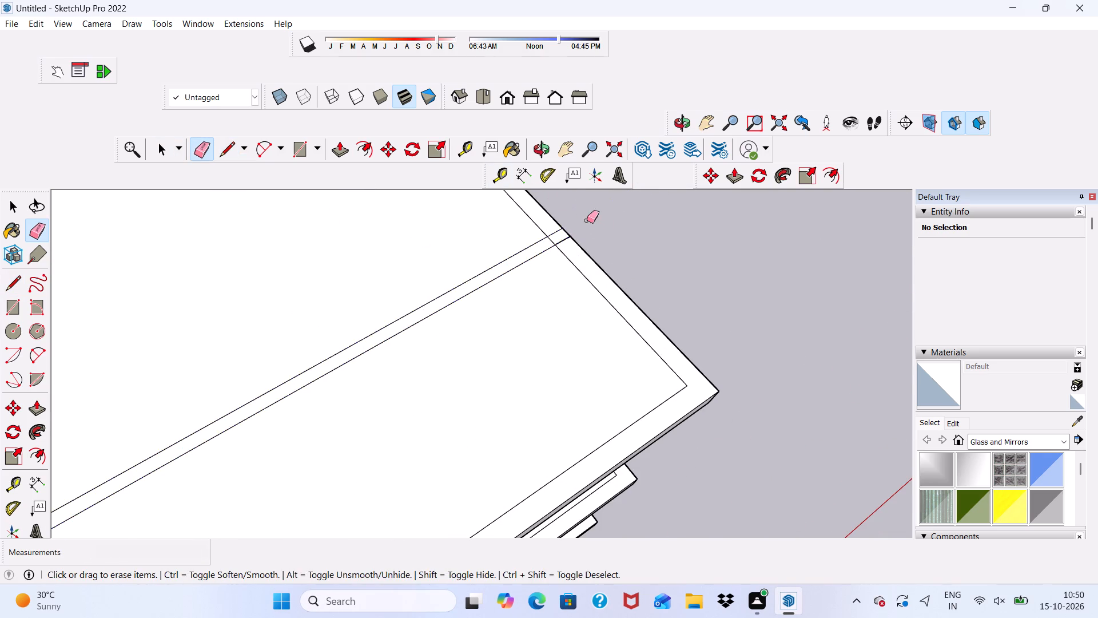
Erase the rear cross-wall line's stub and the inner-outline segment between the cross-wall lines at the roof's left side.
scroll(610, 275, down, 17)
scroll(464, 364, up, 17)
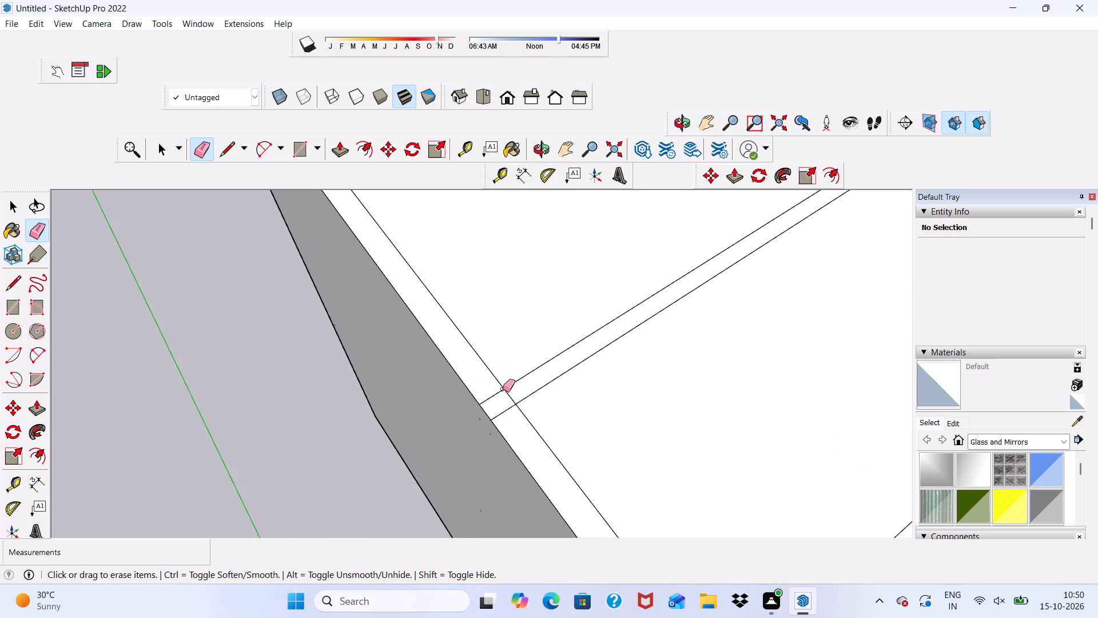
drag(503, 391, 517, 393)
scroll(472, 426, up, 5)
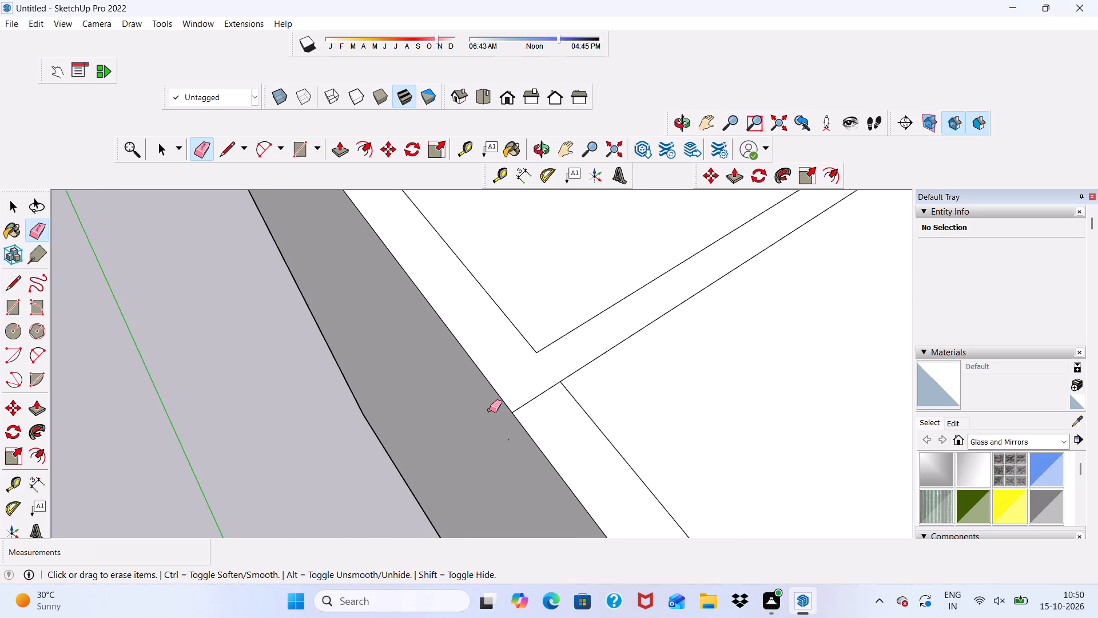
drag(490, 410, 490, 418)
drag(508, 434, 510, 447)
scroll(352, 411, down, 10)
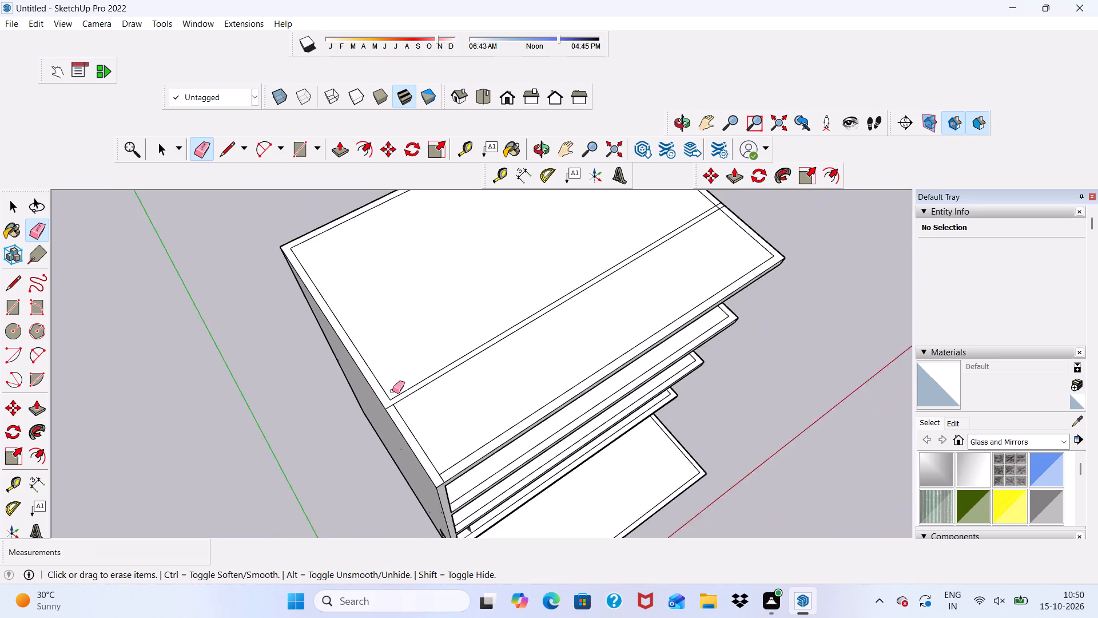
Erase the rear cross-wall line's stub and the inner-outline segment between the cross-wall lines at the roof's right side.
scroll(396, 395, up, 12)
scroll(396, 397, down, 18)
scroll(608, 225, up, 17)
drag(502, 296, 507, 307)
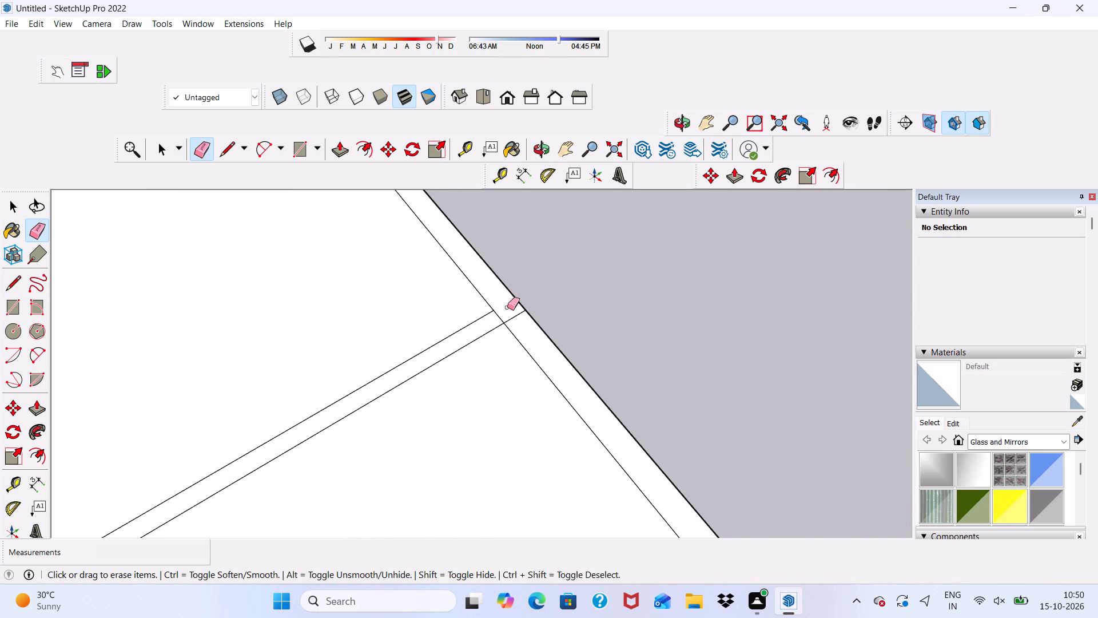
drag(494, 322, 501, 312)
Draw a short line from the inner outline's front right corner to the roof slab's front edge.
scroll(459, 281, down, 13)
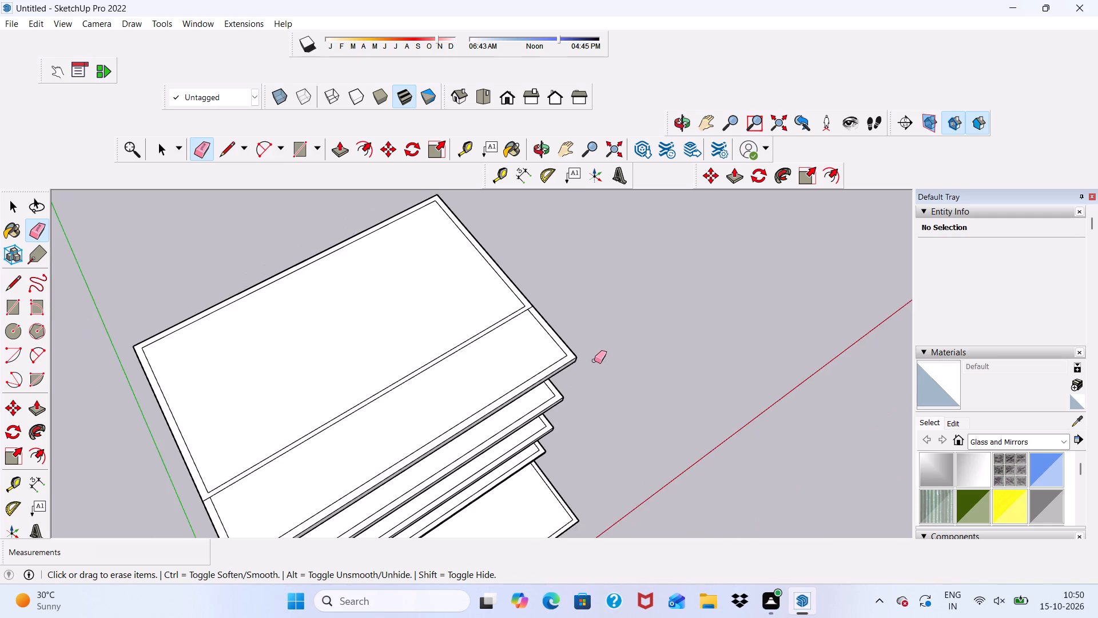
middle_drag(591, 365, 494, 372)
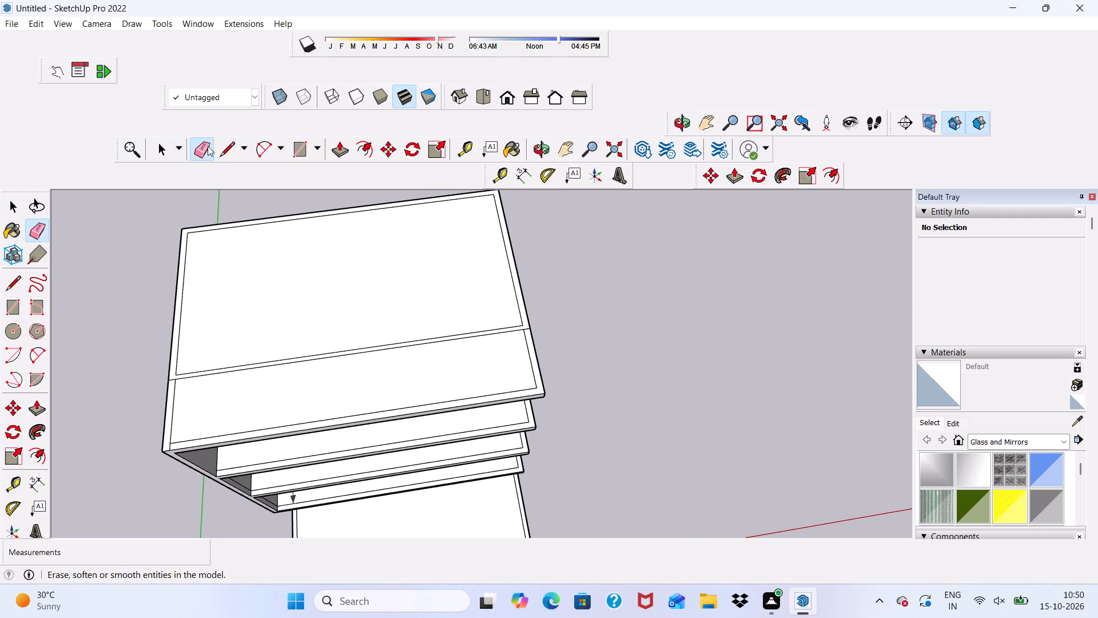
click(229, 146)
scroll(464, 354, up, 6)
scroll(543, 406, down, 1)
scroll(611, 417, up, 6)
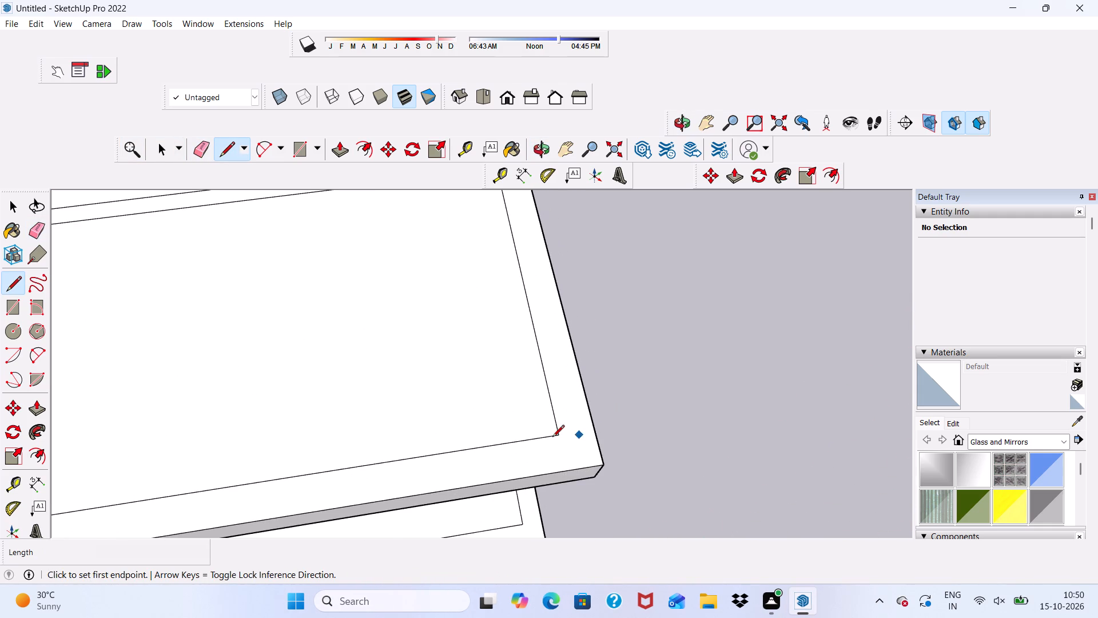
click(558, 435)
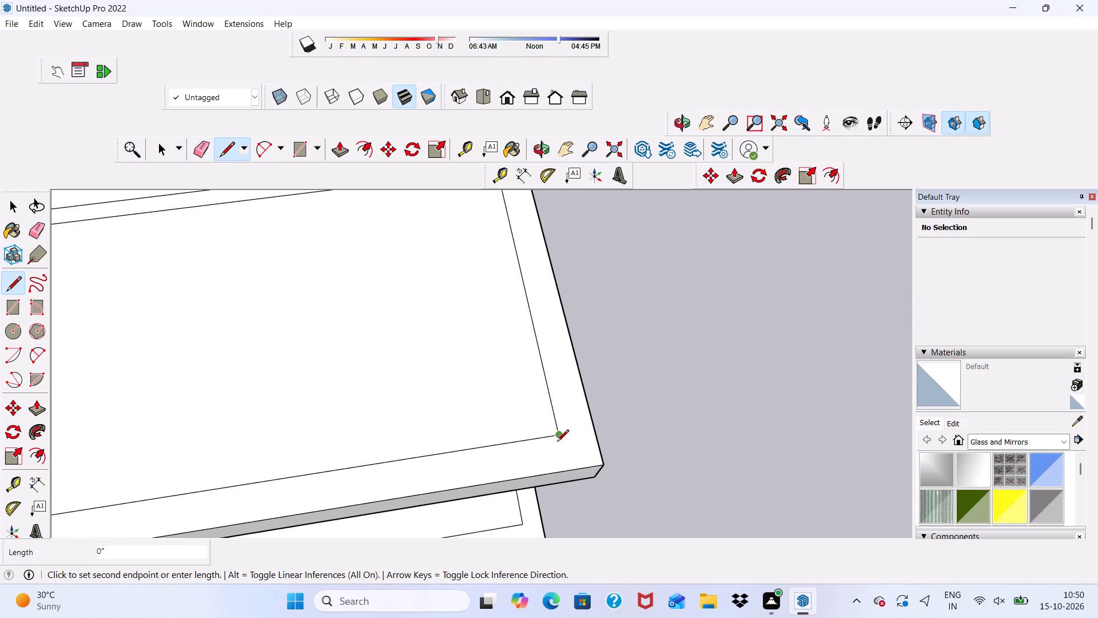
click(564, 474)
Erase the front cross-wall line's stub across the right perimeter wall strip.
scroll(556, 422, down, 6)
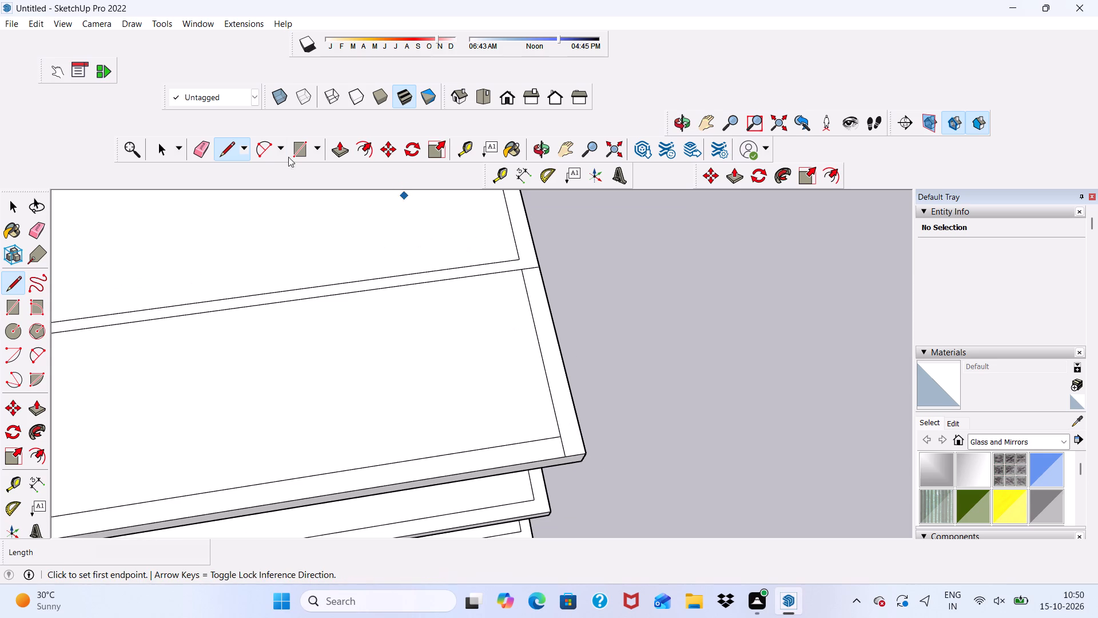
click(207, 143)
scroll(408, 358, up, 3)
scroll(581, 247, up, 2)
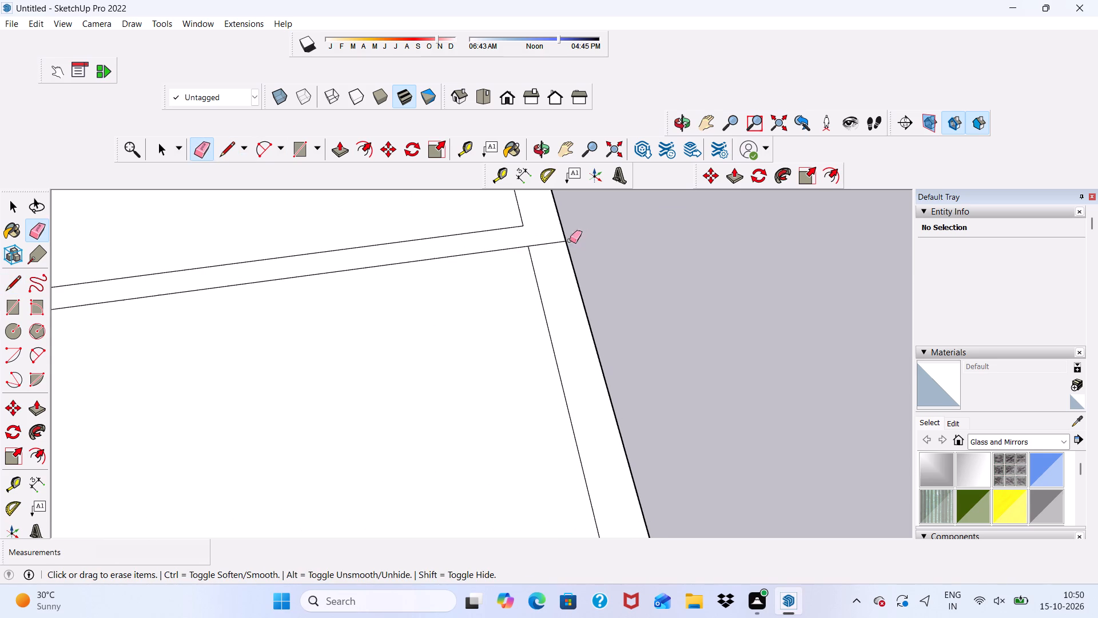
drag(539, 243, 543, 260)
Push/Pull the joined perimeter and cross-wall face on the roof up 10'.
scroll(534, 244, down, 11)
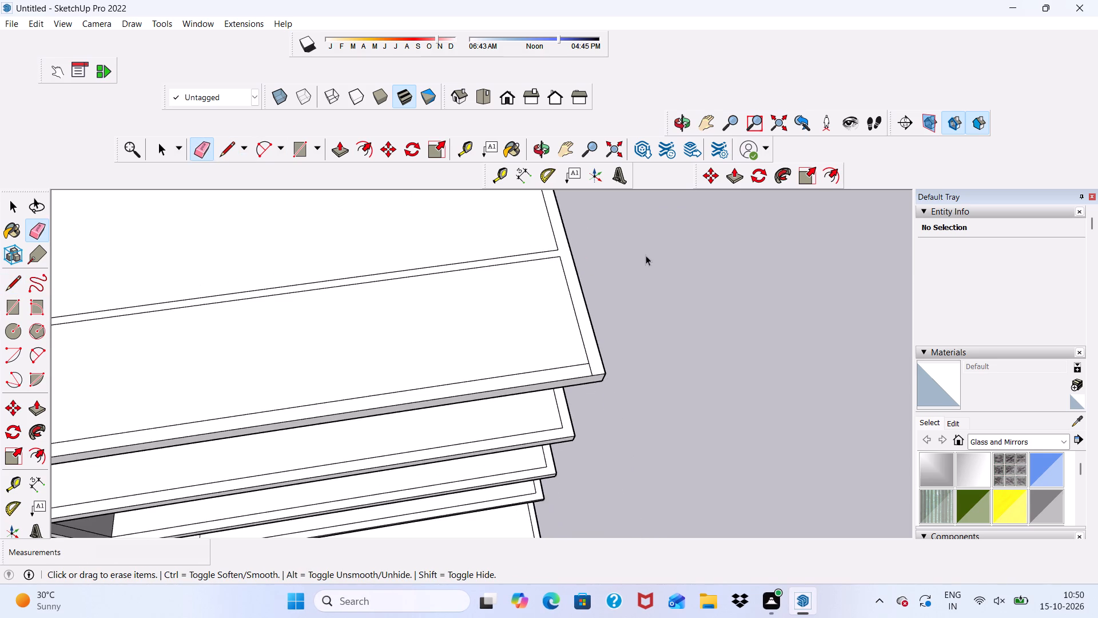
key(space)
scroll(612, 250, up, 5)
click(562, 274)
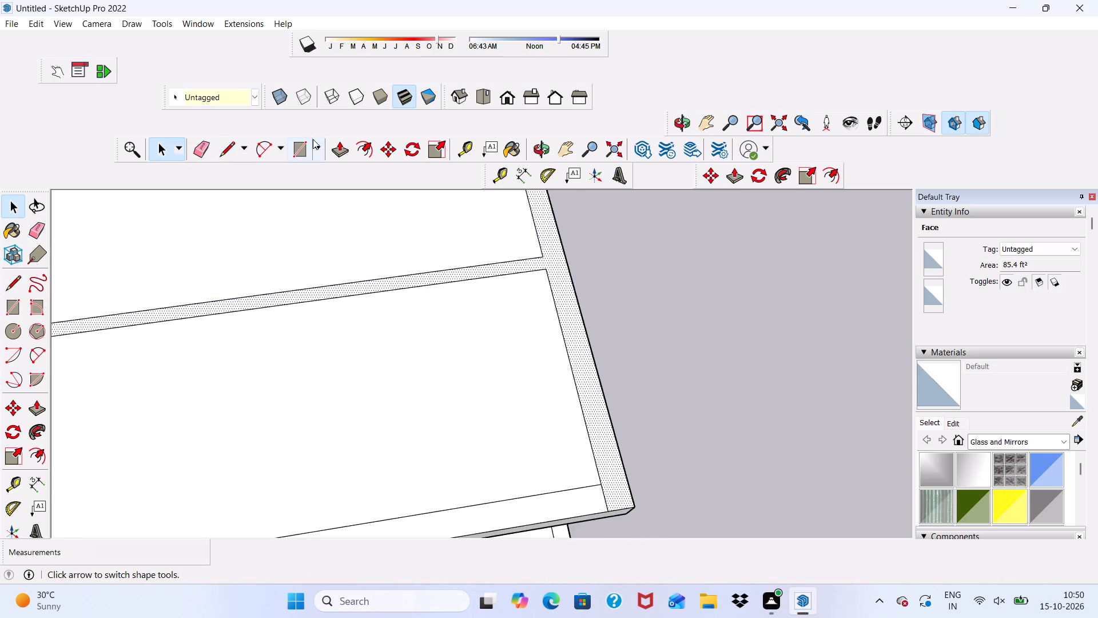
click(345, 148)
click(386, 278)
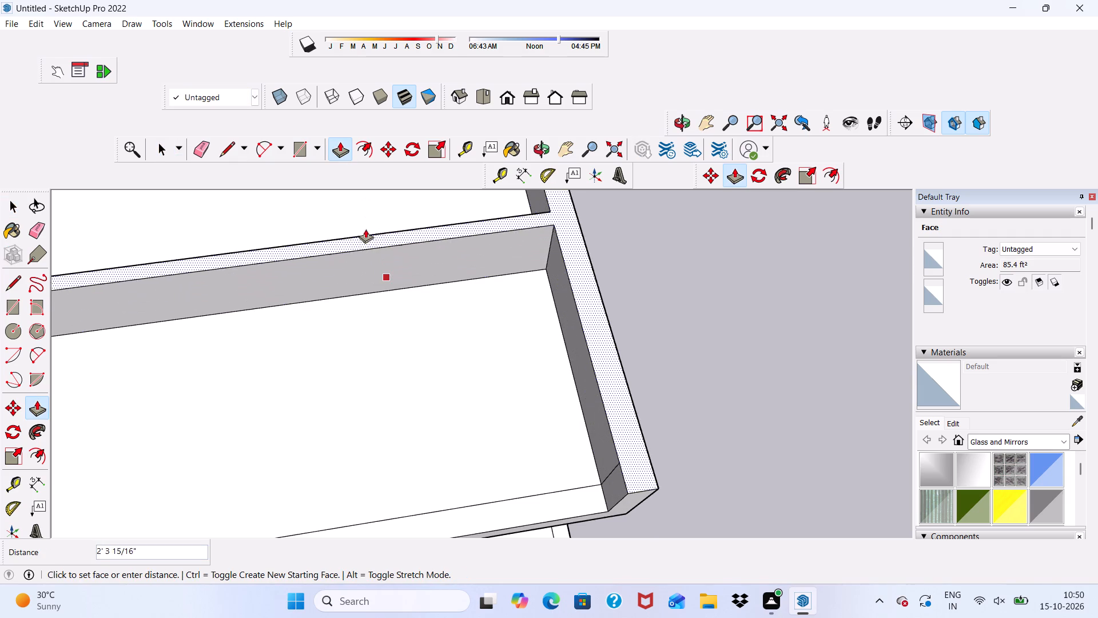
key(1)
text(0')
key(Return)
Push/Pull the left side wall strip in front of the cross wall up 10', level with the raised walls.
scroll(385, 257, down, 17)
middle_drag(464, 296, 433, 142)
scroll(230, 257, up, 6)
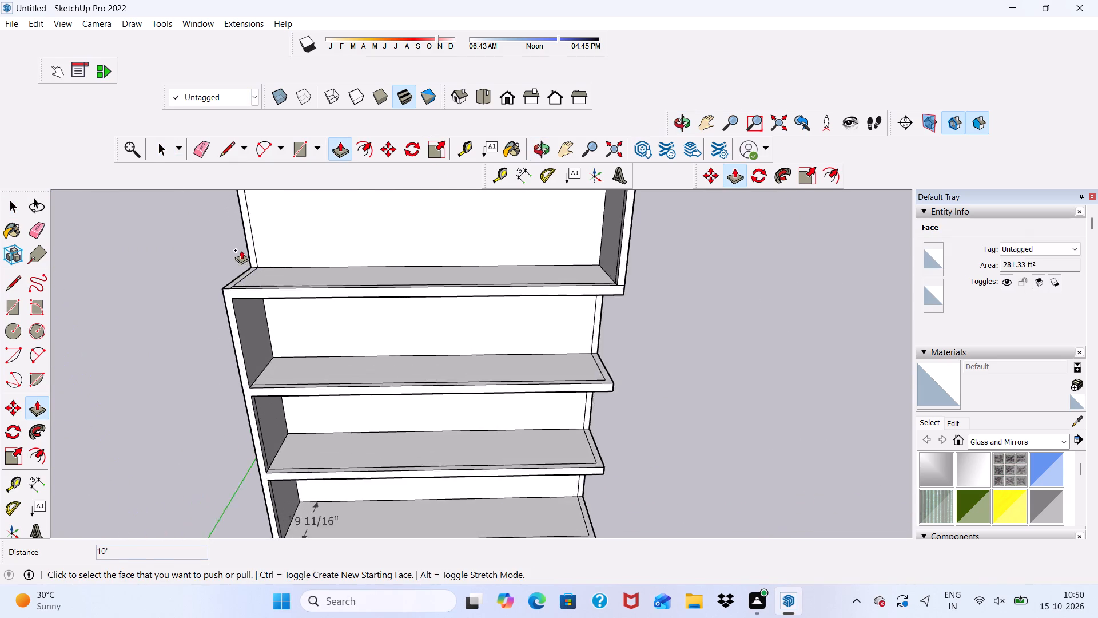
scroll(241, 250, down, 4)
middle_drag(260, 279, 376, 417)
scroll(240, 465, up, 6)
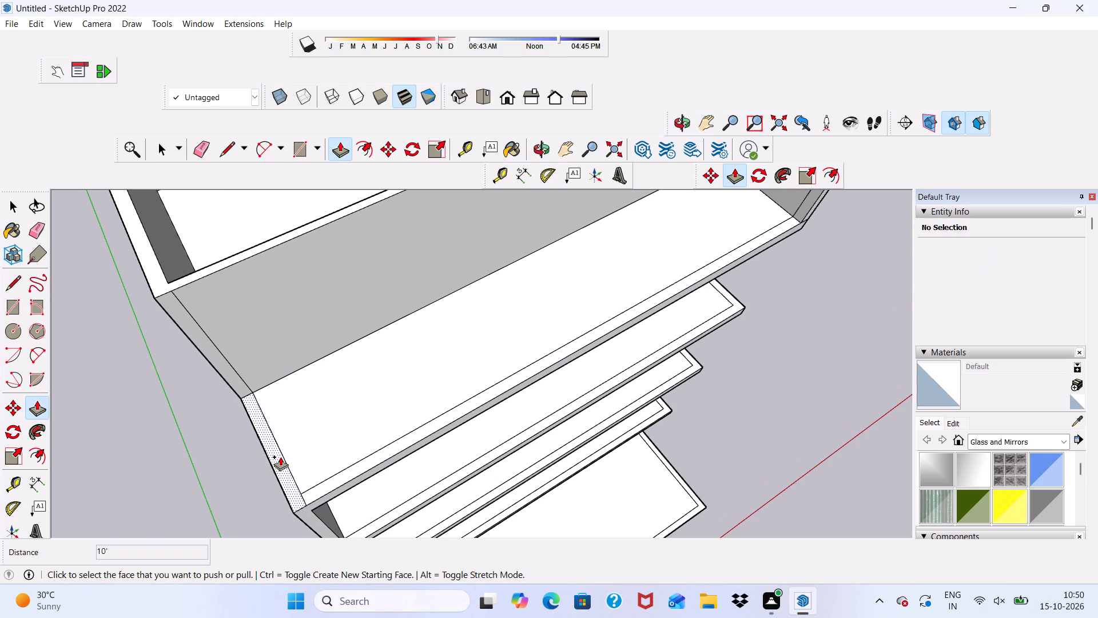
click(280, 457)
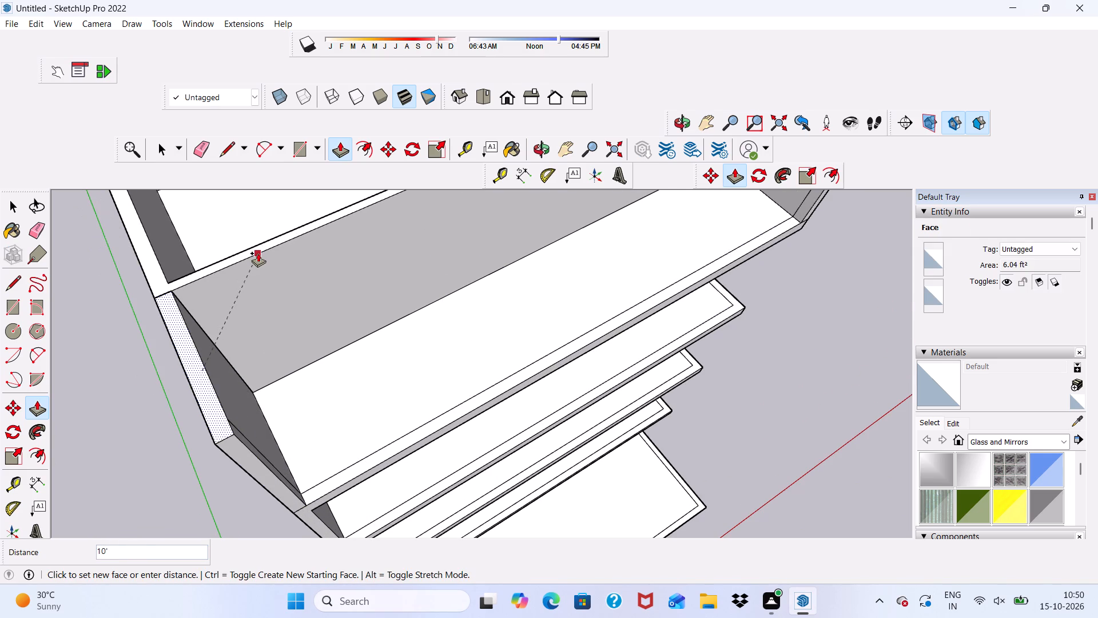
click(258, 253)
Erase the vertical seam and the horizontal slab lines across the building's right side wall.
middle_drag(266, 298, 180, 221)
scroll(178, 335, down, 7)
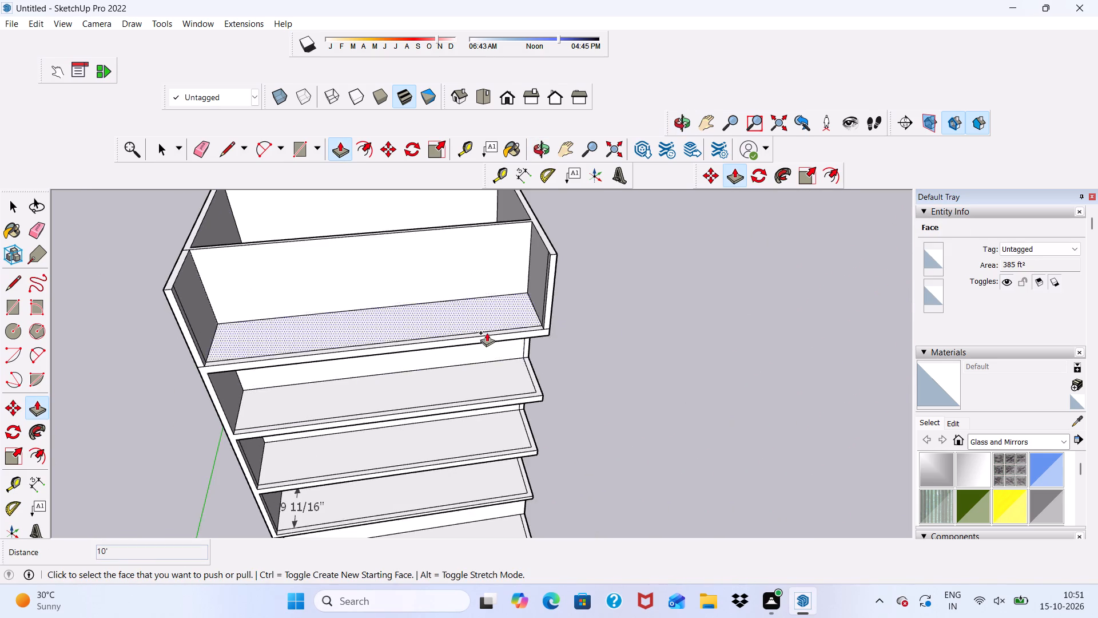
middle_drag(510, 335, 69, 320)
scroll(515, 307, up, 6)
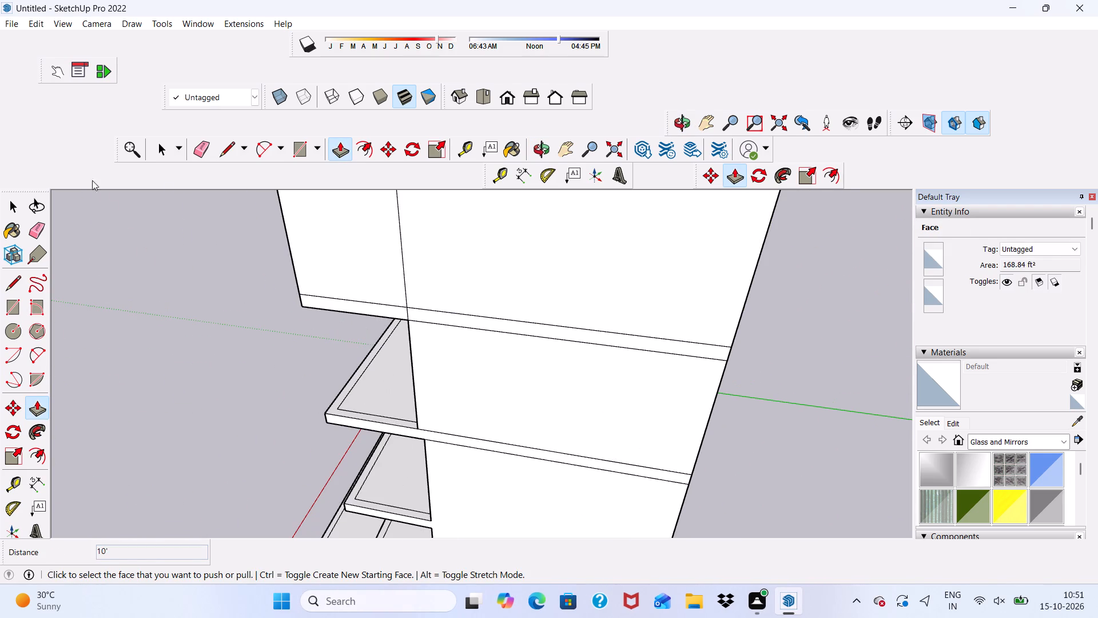
click(198, 142)
drag(384, 217, 439, 273)
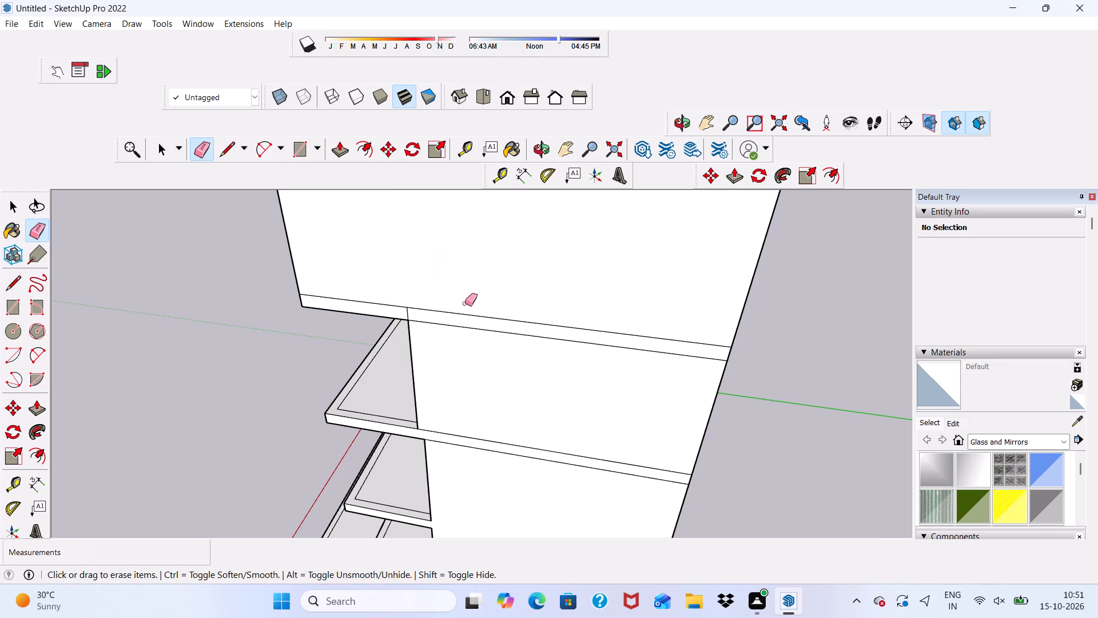
drag(472, 309, 486, 374)
click(486, 374)
drag(487, 442, 486, 465)
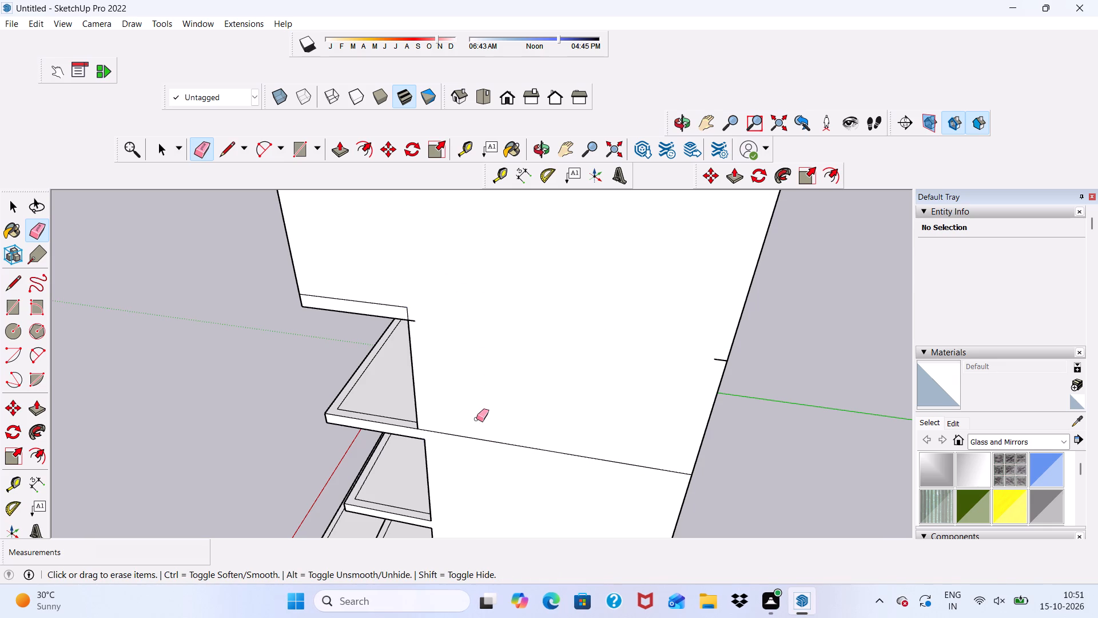
drag(476, 427, 483, 449)
Erase the leftover line stubs on the right side wall at the top overhang junction and the rear corner.
scroll(395, 282, up, 4)
scroll(436, 423, up, 5)
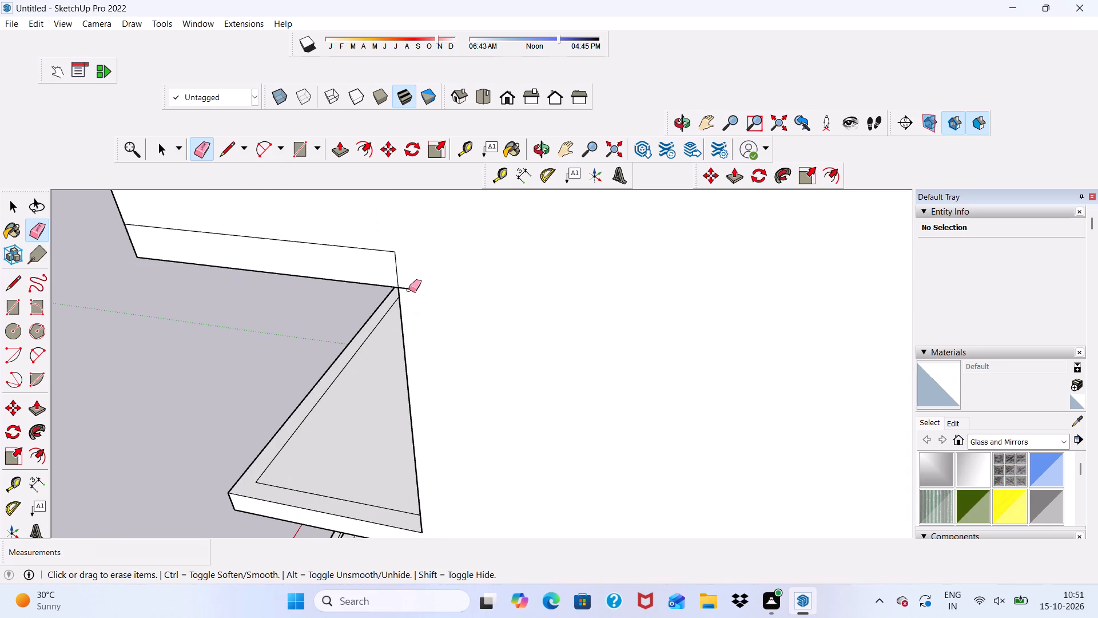
drag(411, 294, 416, 312)
drag(406, 282, 411, 294)
drag(377, 236, 376, 247)
drag(376, 247, 379, 257)
drag(393, 256, 399, 260)
scroll(210, 332, down, 12)
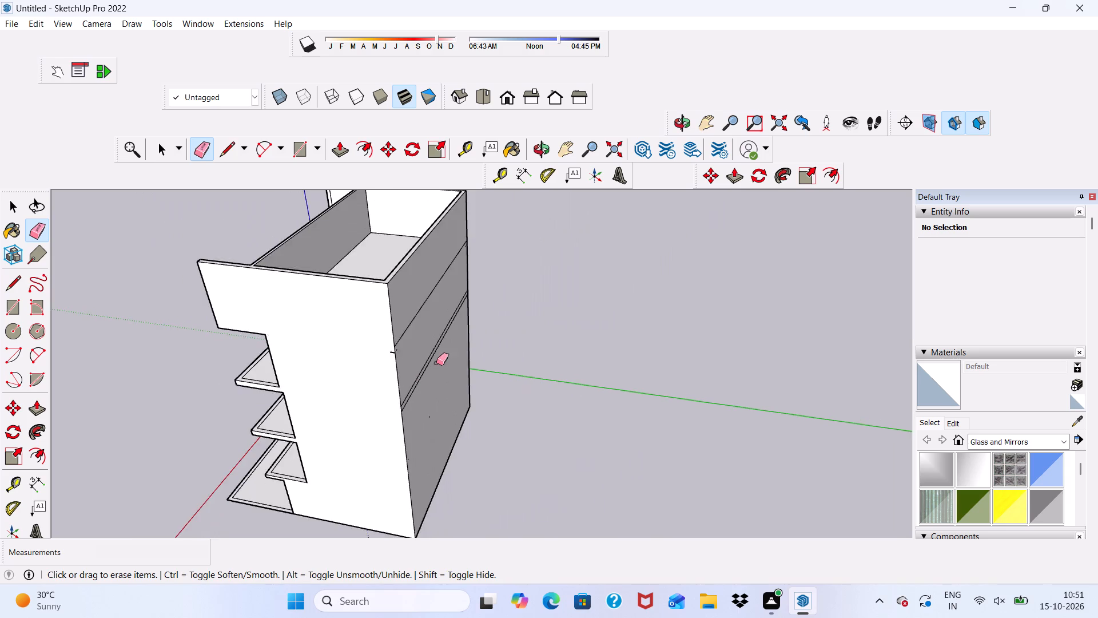
scroll(437, 357, up, 14)
drag(361, 351, 364, 364)
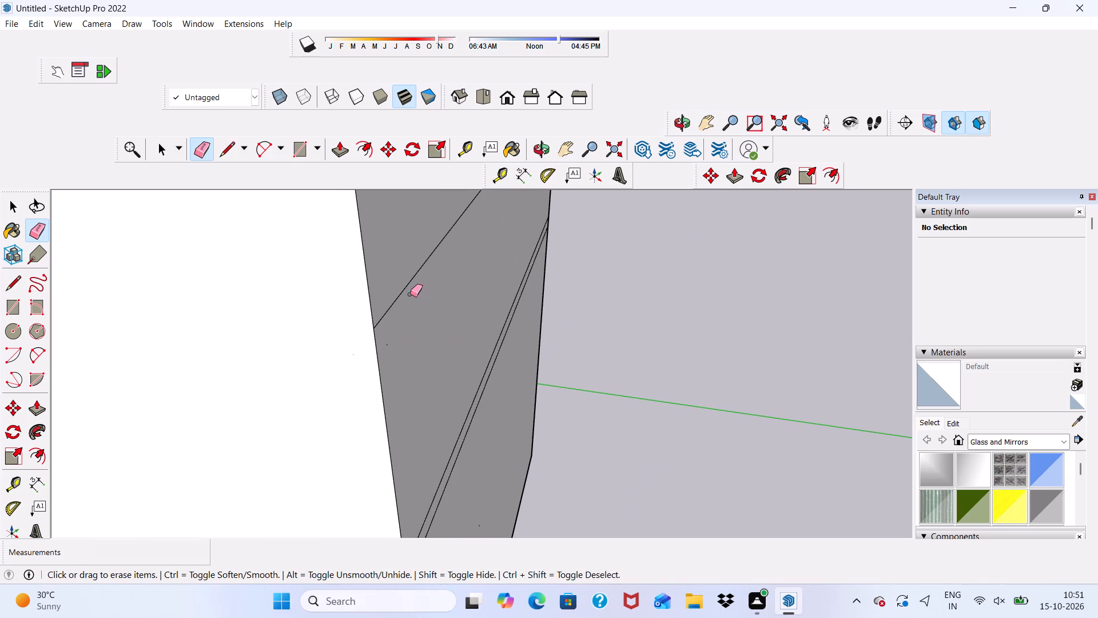
Erase the horizontal slab lines and their leftover stubs across the building's rear wall.
drag(402, 275, 424, 334)
scroll(425, 346, down, 7)
middle_drag(475, 409, 298, 358)
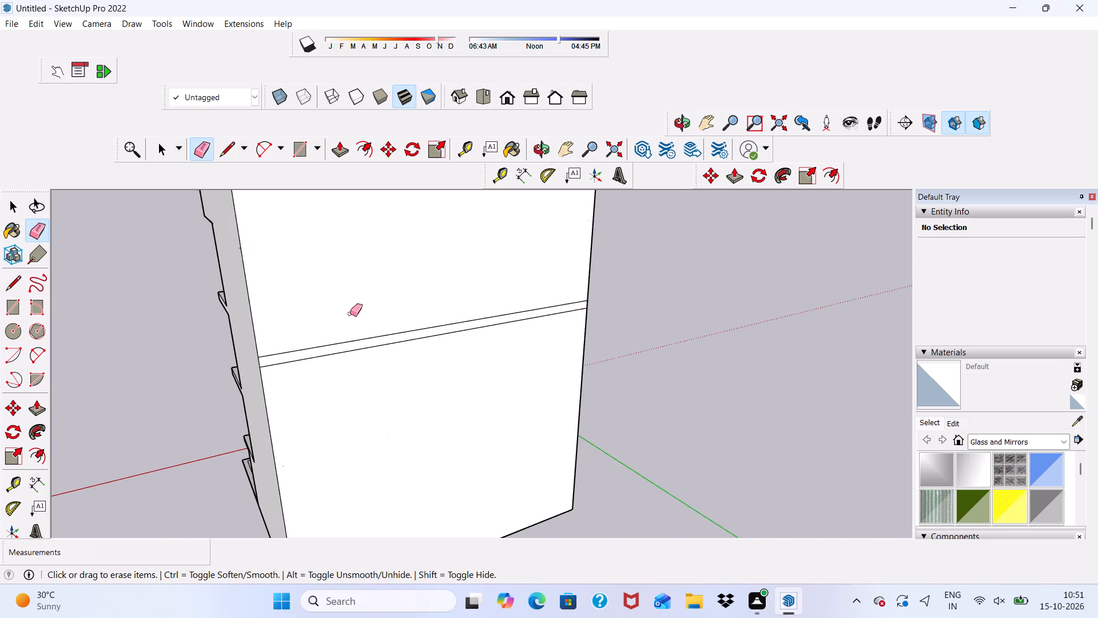
drag(350, 314, 361, 379)
scroll(355, 370, down, 4)
scroll(307, 377, up, 15)
drag(300, 369, 311, 385)
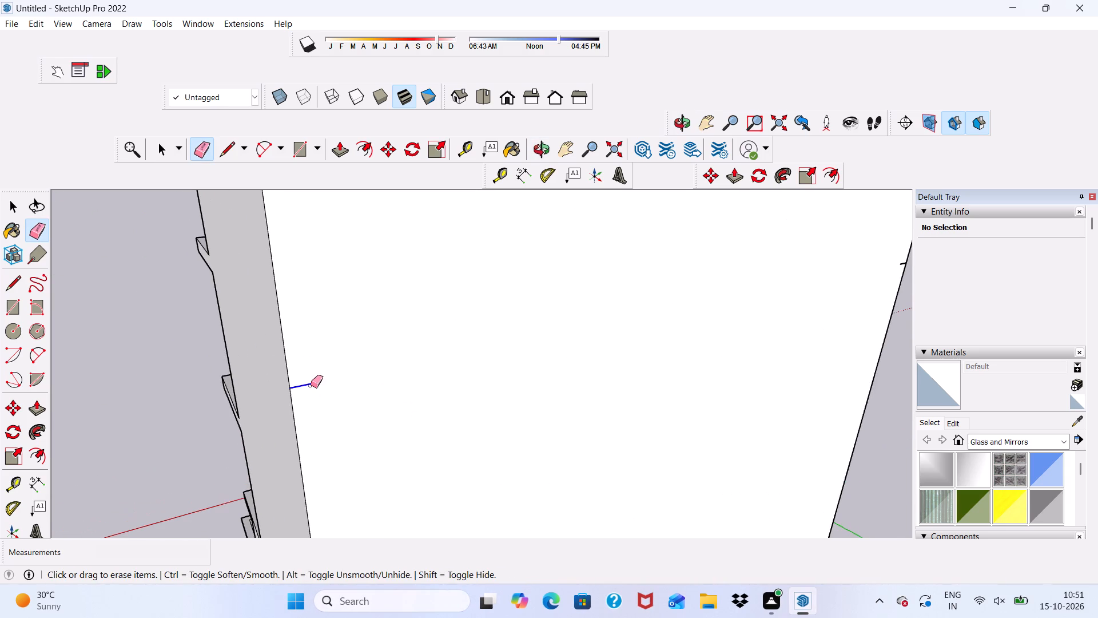
drag(311, 385, 312, 388)
scroll(277, 379, down, 12)
scroll(551, 326, up, 13)
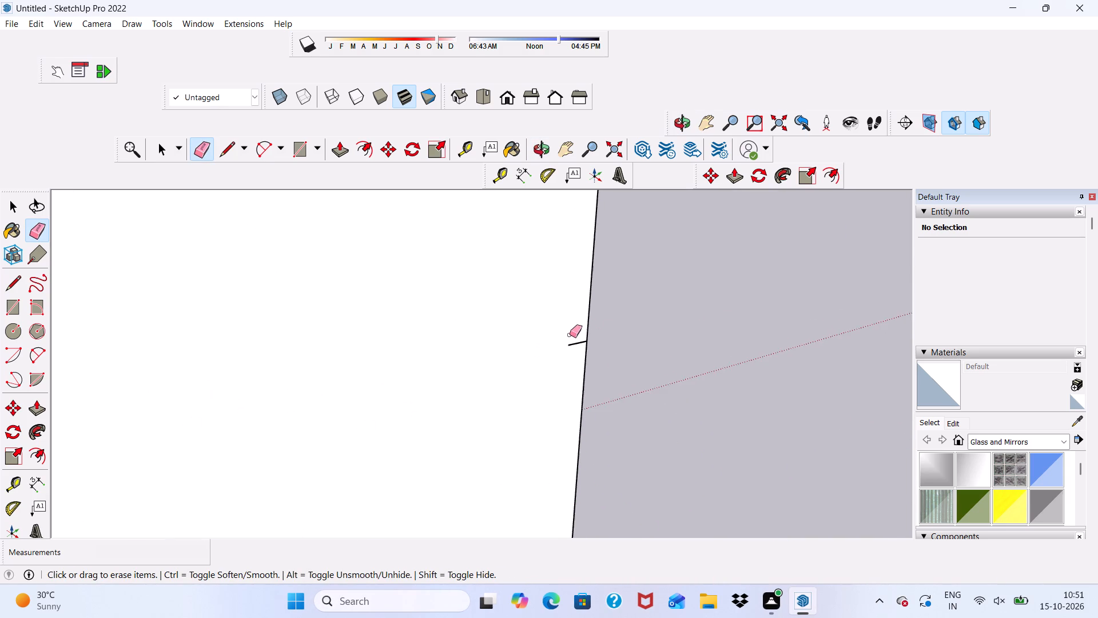
scroll(570, 335, up, 6)
drag(569, 335, 578, 358)
Erase the leftover seam and slab lines around the top-storey overhang on the building's left side wall.
scroll(578, 359, down, 6)
middle_drag(595, 382, 194, 435)
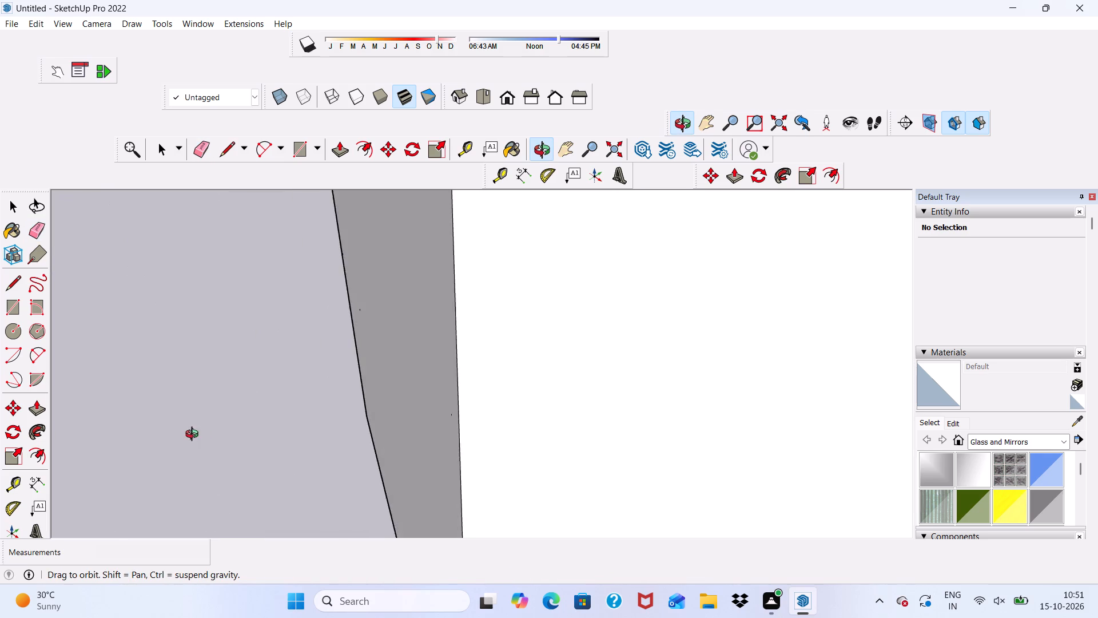
middle_drag(194, 435, 192, 435)
scroll(391, 381, down, 12)
scroll(538, 280, up, 1)
drag(538, 273, 554, 318)
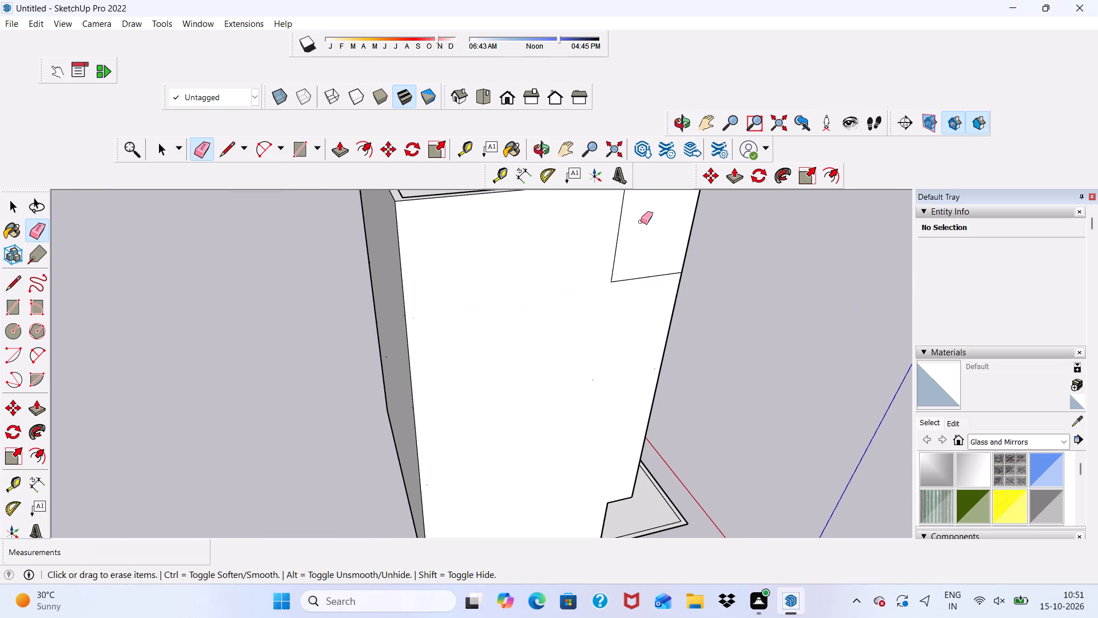
drag(637, 223, 567, 271)
drag(624, 276, 631, 294)
Examine the left side wall and the front balconies and storeys for remaining stray edges.
scroll(534, 296, down, 11)
middle_drag(530, 357, 443, 314)
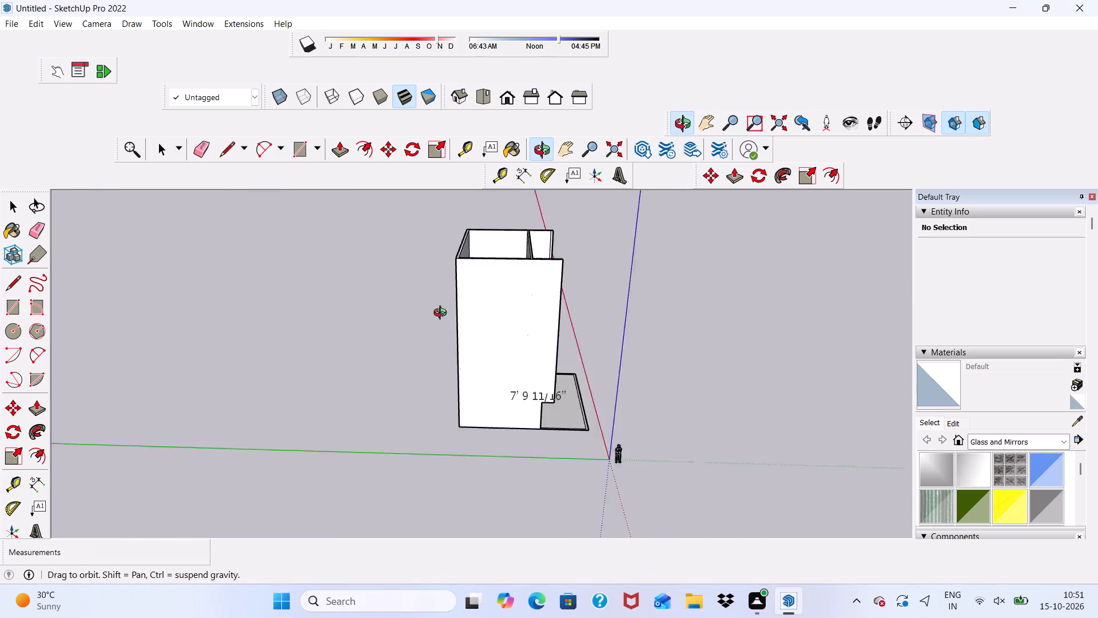
middle_drag(443, 314, 120, 287)
scroll(356, 372, up, 5)
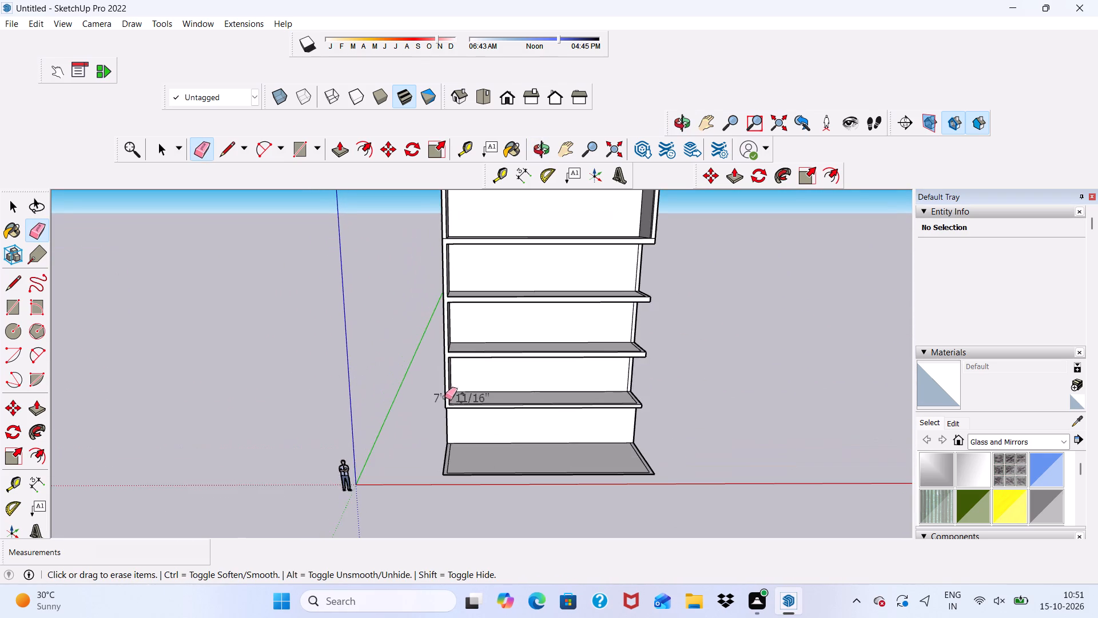
scroll(455, 387, up, 8)
click(465, 415)
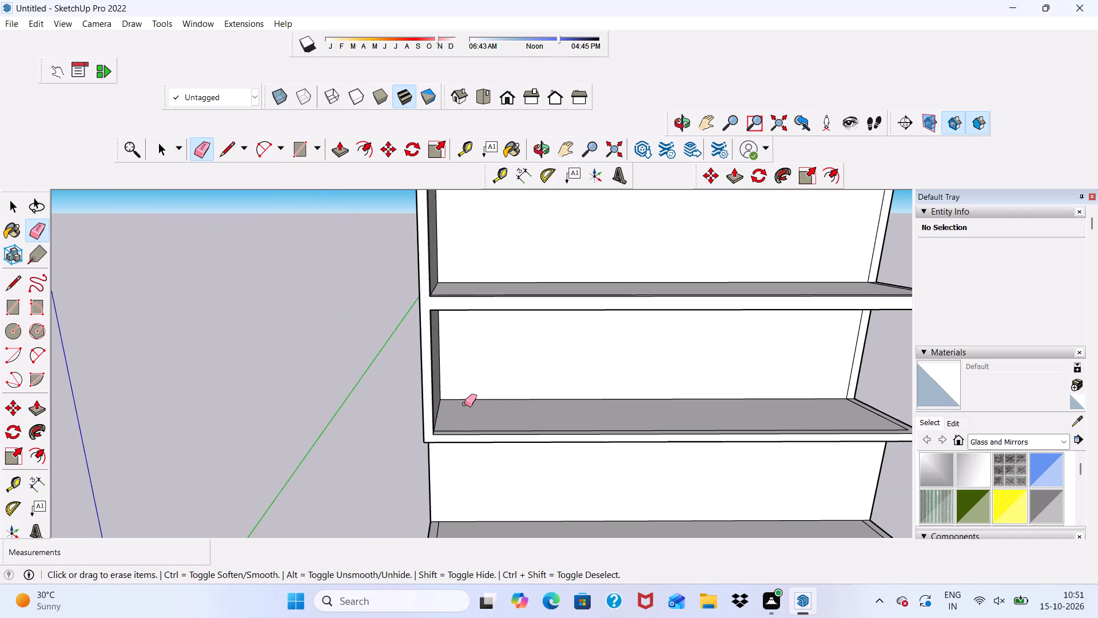
scroll(464, 404, down, 6)
key(space)
scroll(353, 391, down, 4)
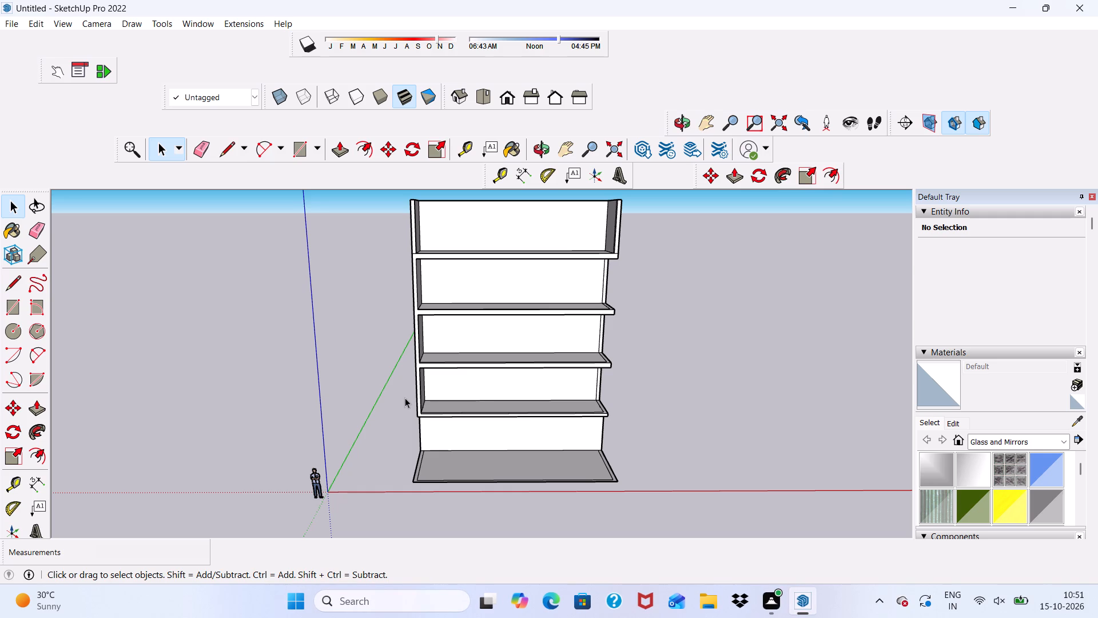
click(379, 438)
key(space)
scroll(381, 449, down, 5)
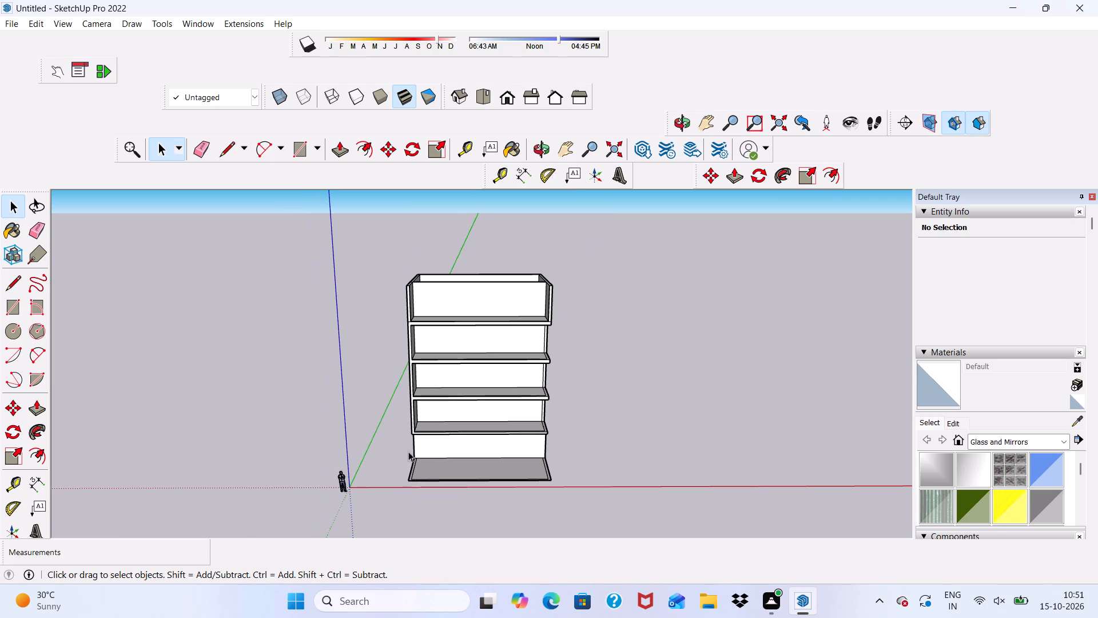
scroll(409, 462, up, 5)
middle_drag(444, 425, 462, 405)
scroll(457, 408, down, 5)
scroll(460, 356, down, 3)
scroll(459, 243, up, 5)
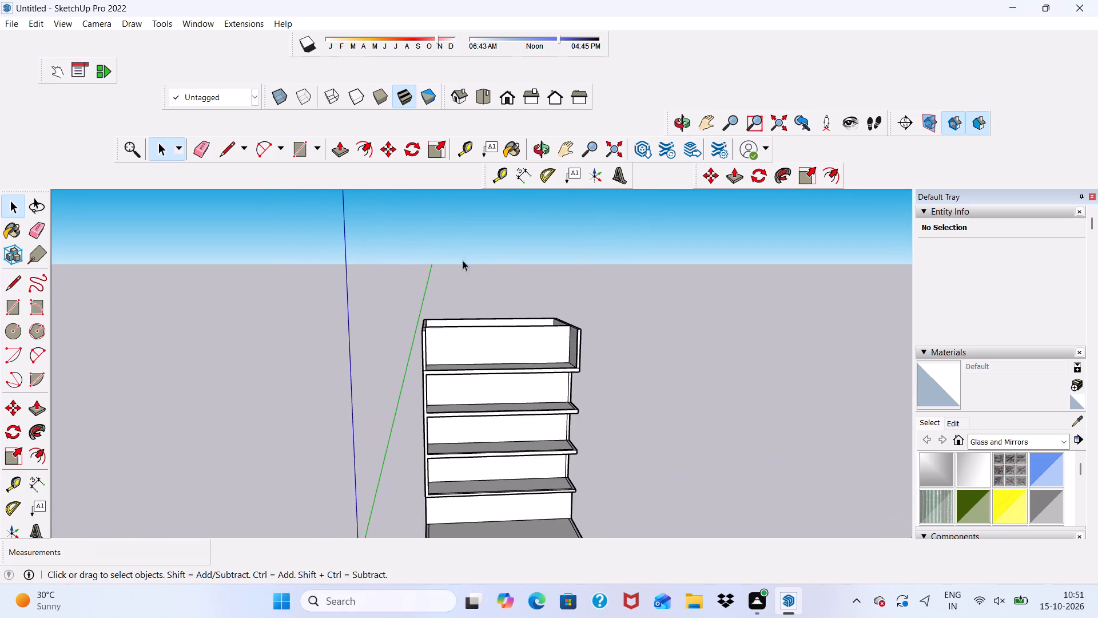
scroll(463, 261, up, 4)
scroll(463, 265, down, 2)
Draw a roof rectangle about 39' 3" by 28' 10 9/16" across the top-storey walls, from the rear-left corner to the front-right corner.
middle_drag(467, 311, 482, 425)
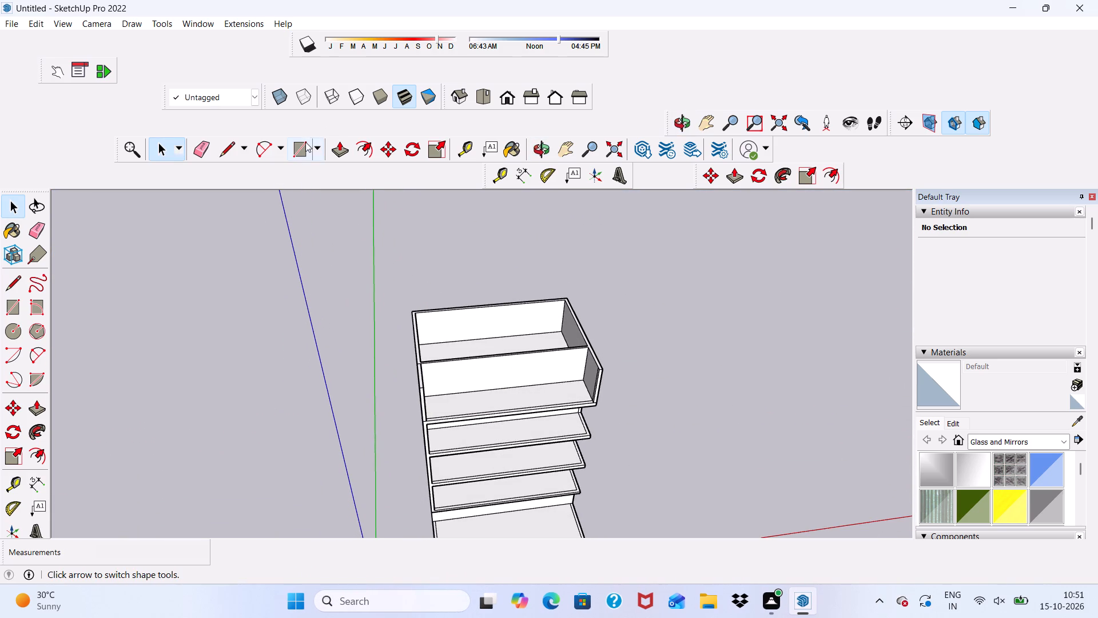
click(304, 143)
scroll(435, 342, up, 4)
scroll(415, 288, up, 3)
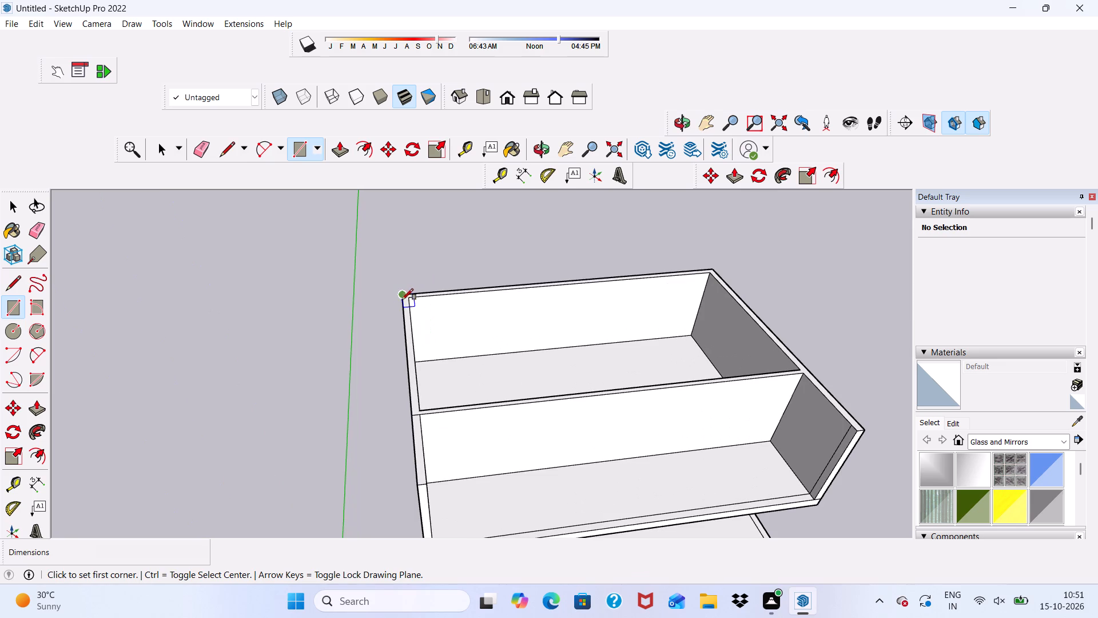
click(401, 296)
scroll(457, 320, down, 7)
scroll(791, 336, up, 1)
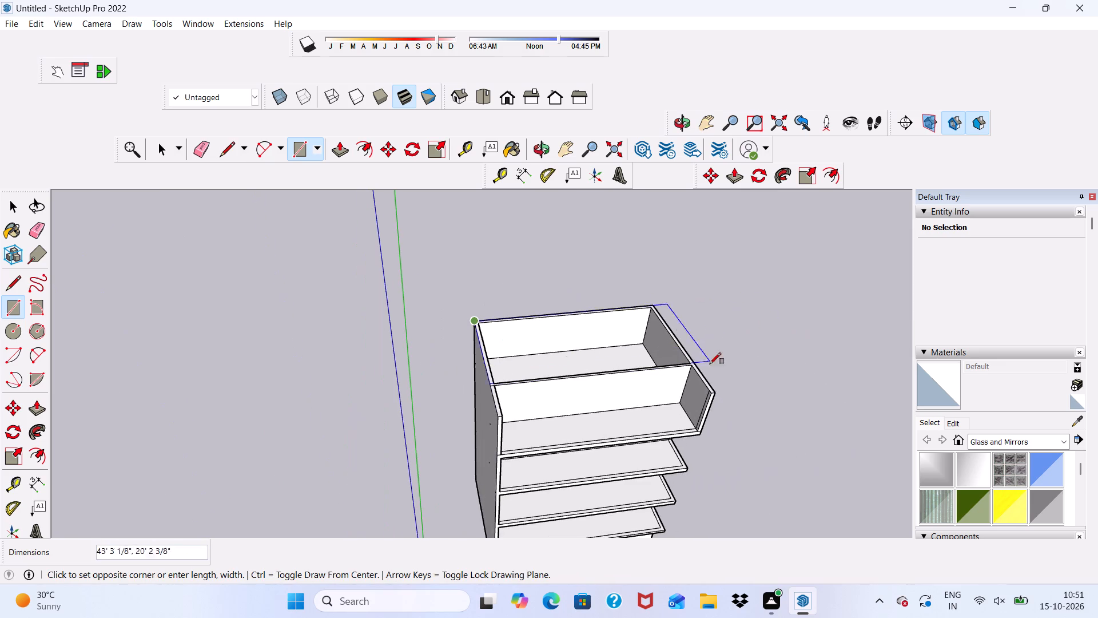
scroll(721, 398, up, 9)
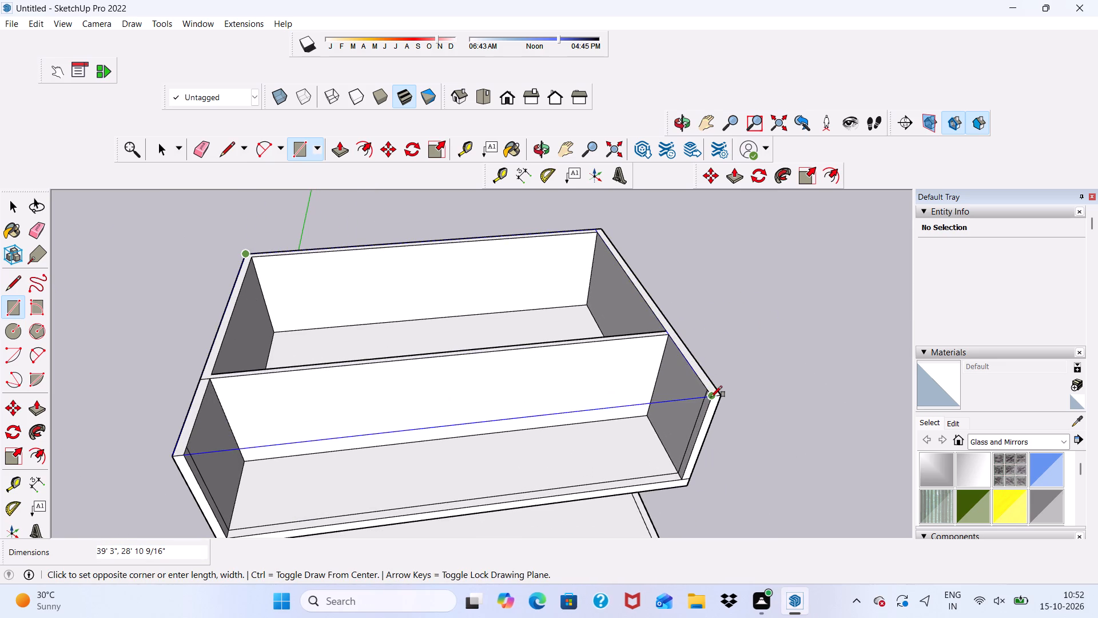
click(711, 397)
Delete the vertical face closing the front opening of the top storey below the roof.
scroll(553, 387, down, 2)
key(space)
click(385, 454)
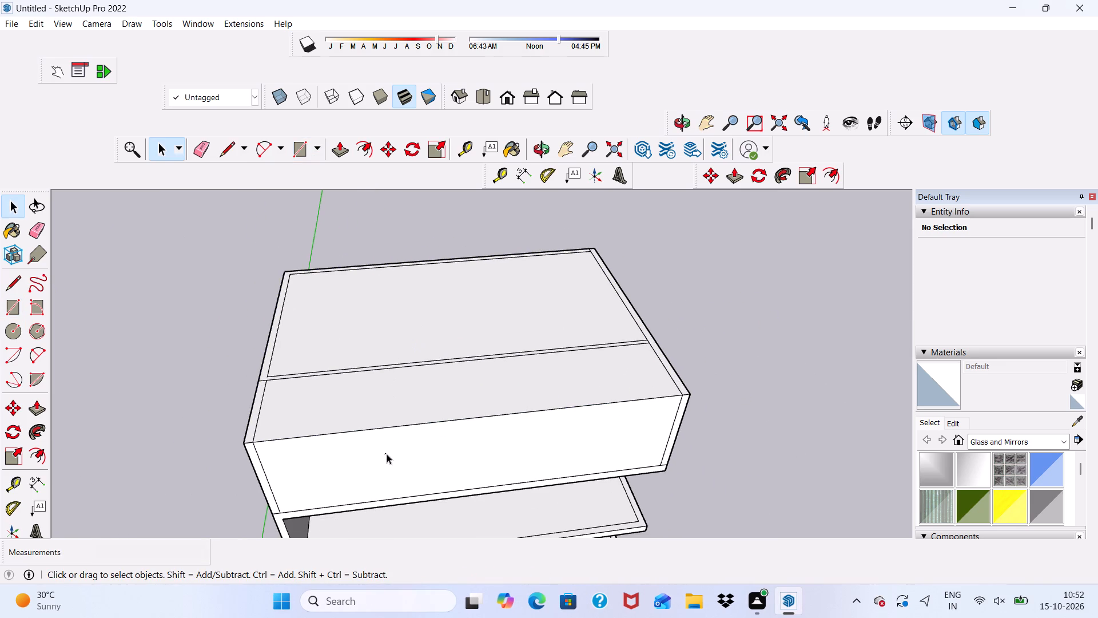
key(Delete)
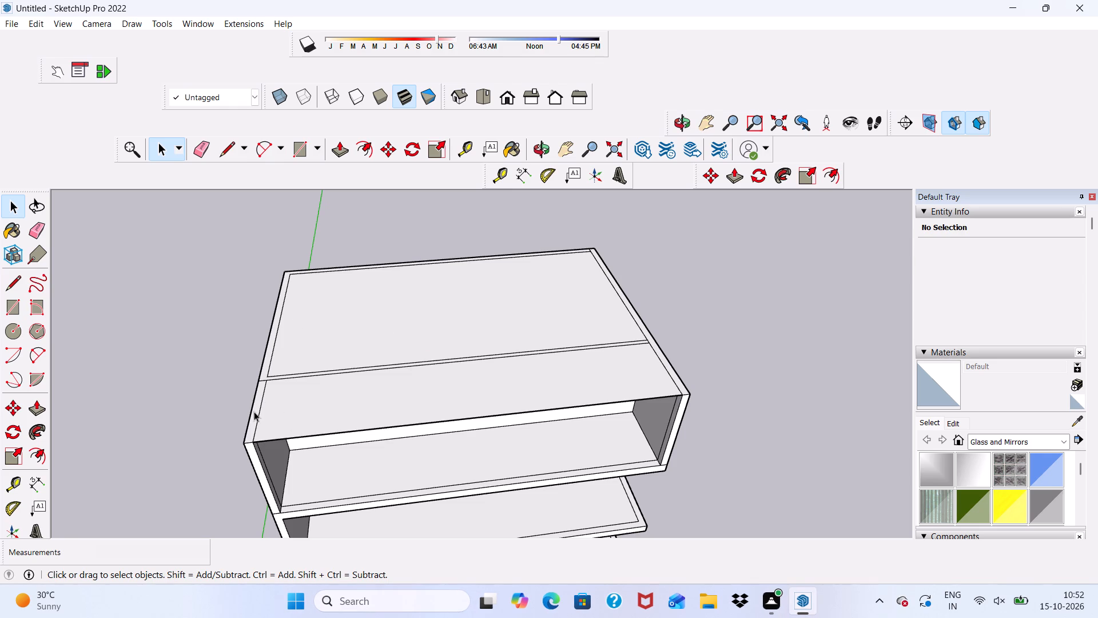
Push/Pull the roof face over the front overhang, between the cross wall and the front edge, up 1'.
click(336, 148)
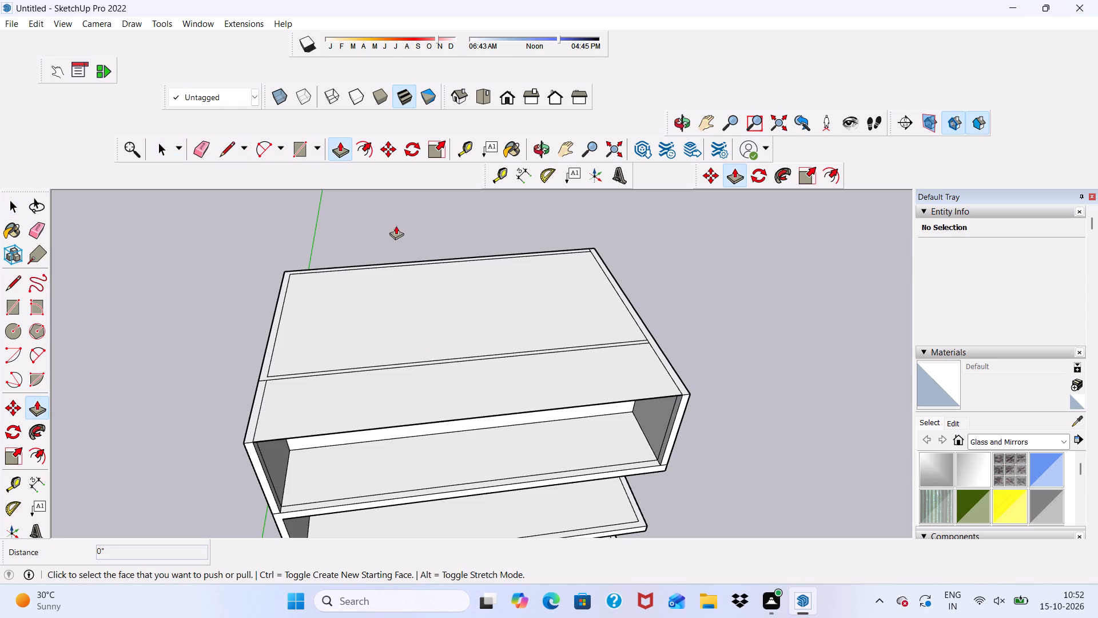
scroll(404, 427, up, 1)
click(395, 392)
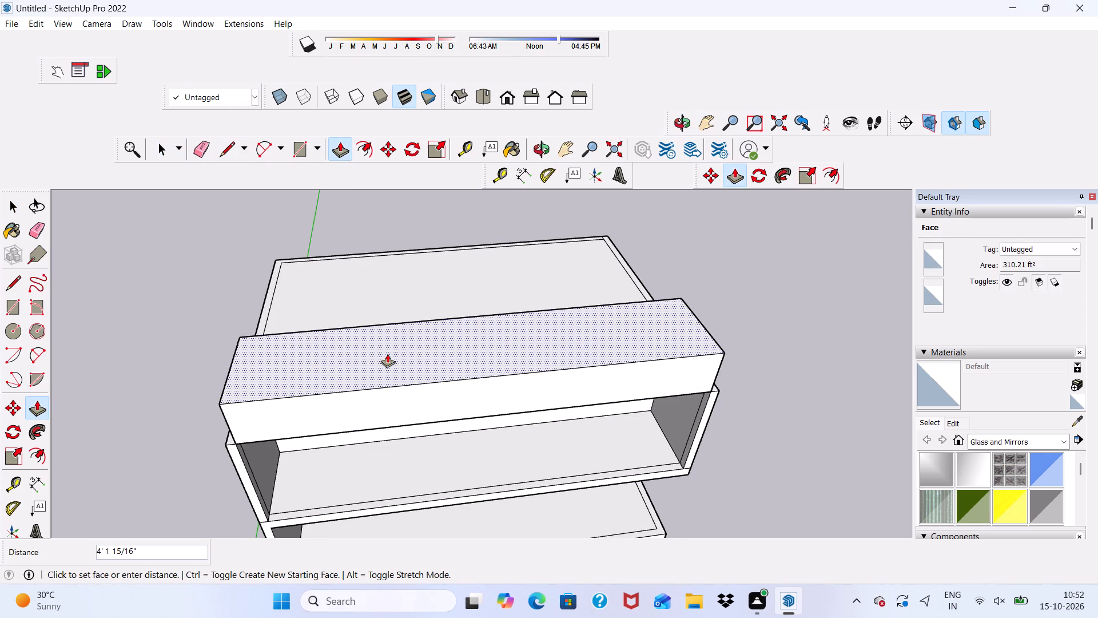
key(1)
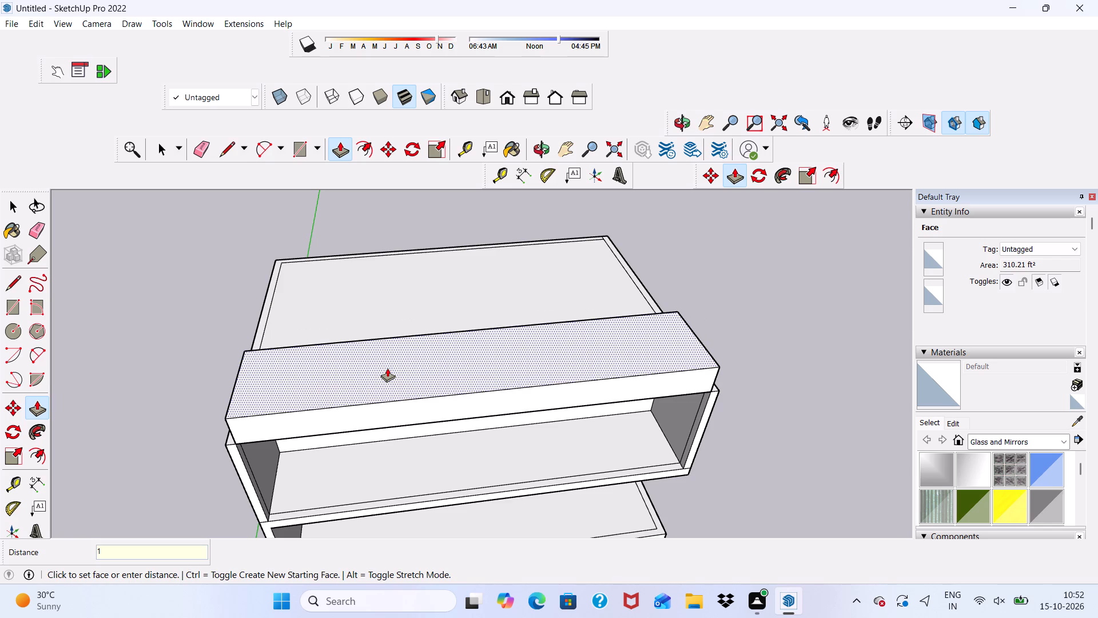
key(apostrophe)
key(Return)
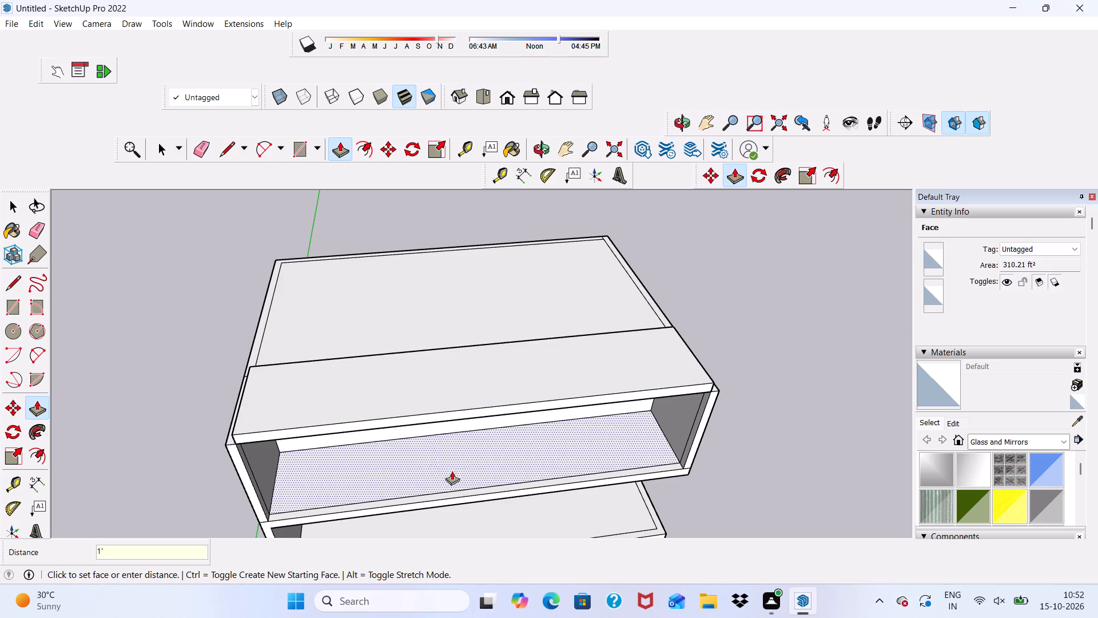
Erase the short vertical edge near the front corner on the left end of the raised roof slab.
scroll(283, 436, up, 3)
scroll(272, 411, down, 5)
middle_drag(270, 408, 459, 359)
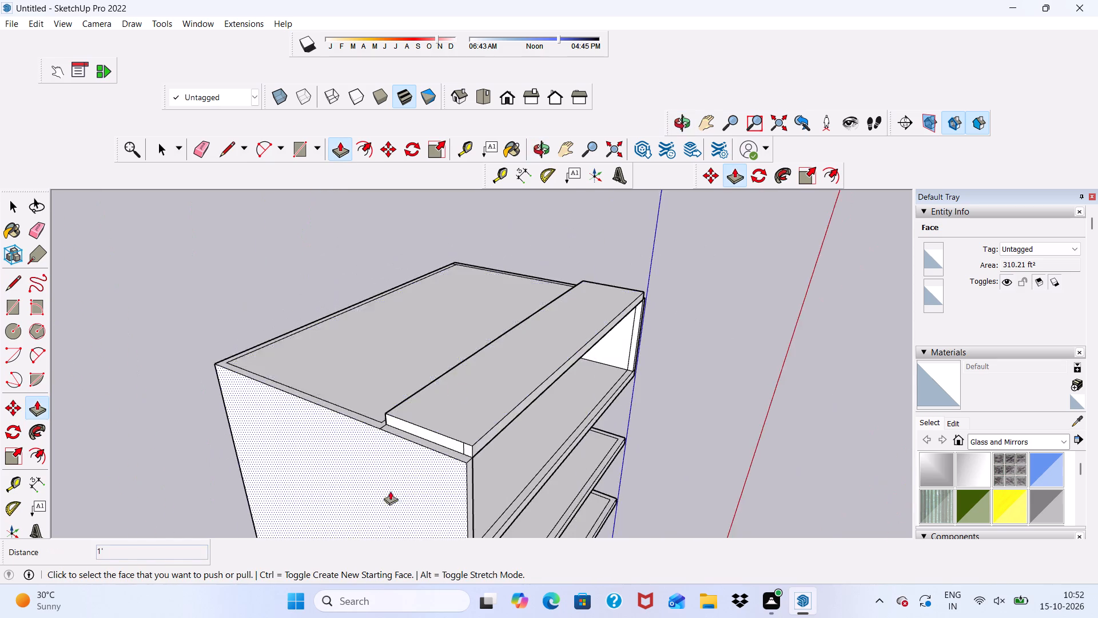
scroll(390, 491, up, 5)
scroll(523, 409, up, 2)
click(198, 145)
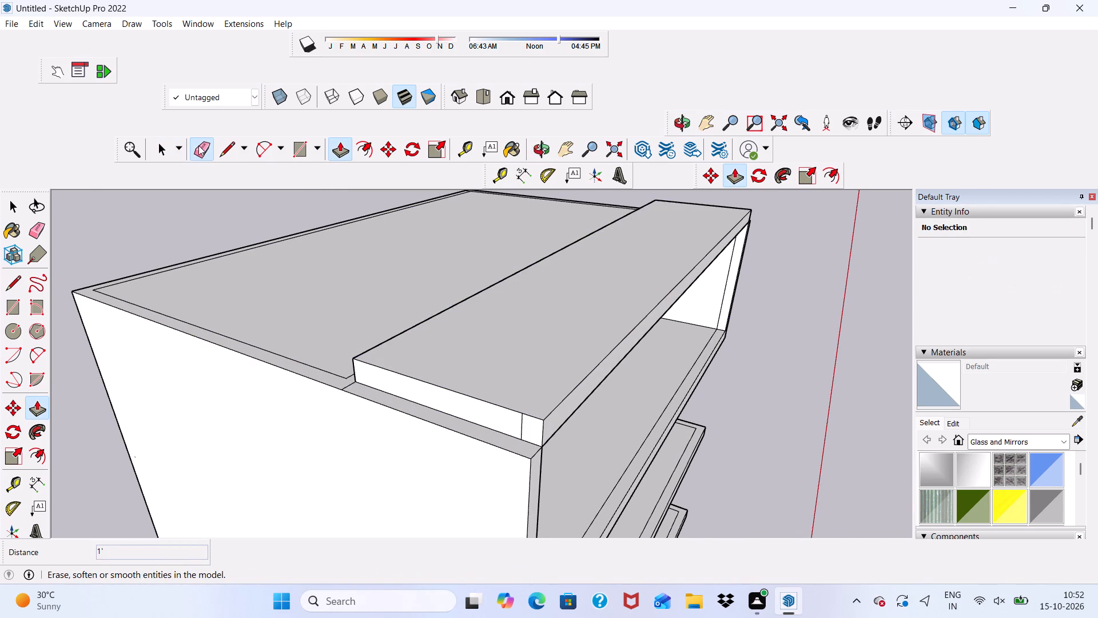
scroll(516, 451, up, 3)
drag(517, 418, 525, 416)
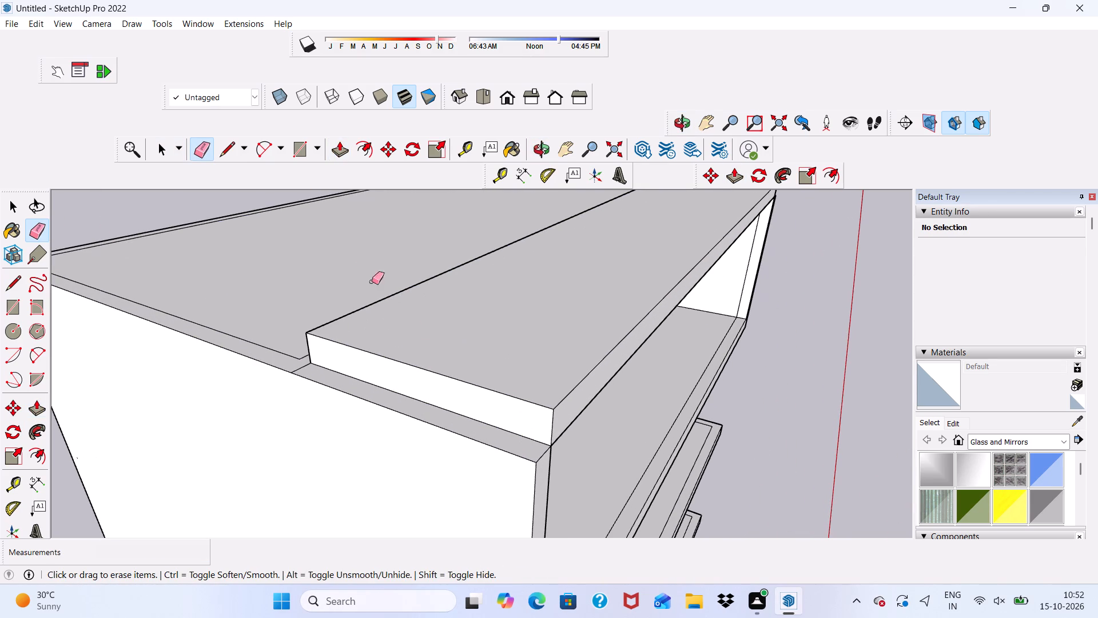
Push/Pull the left end face of the raised roof slab out 9", flush with the left side wall.
click(341, 144)
scroll(372, 332, up, 2)
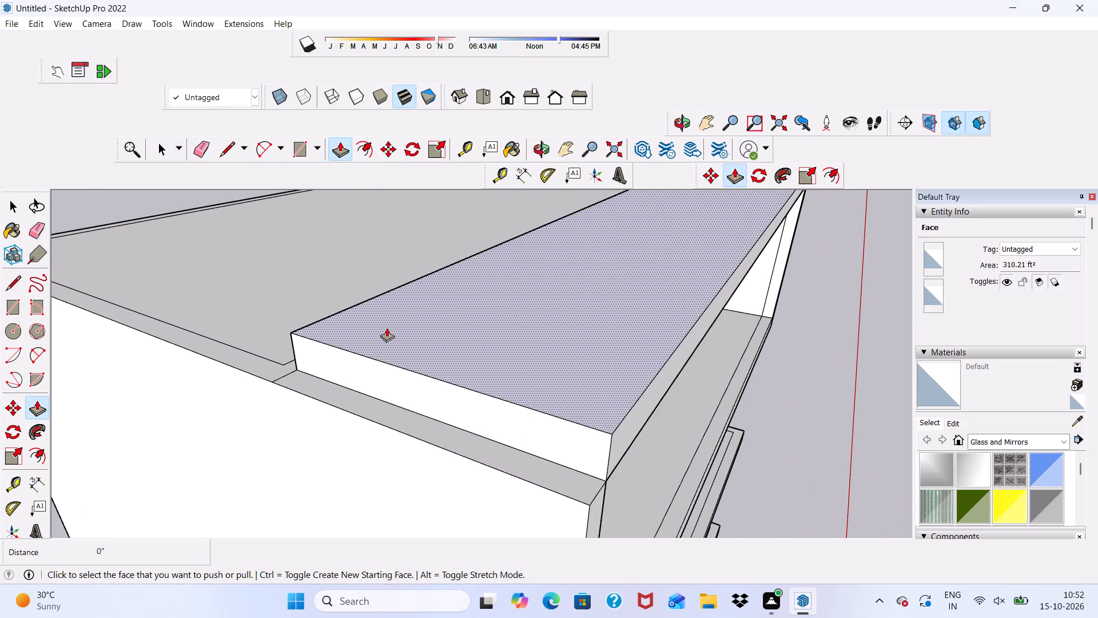
click(376, 370)
scroll(455, 443, down, 3)
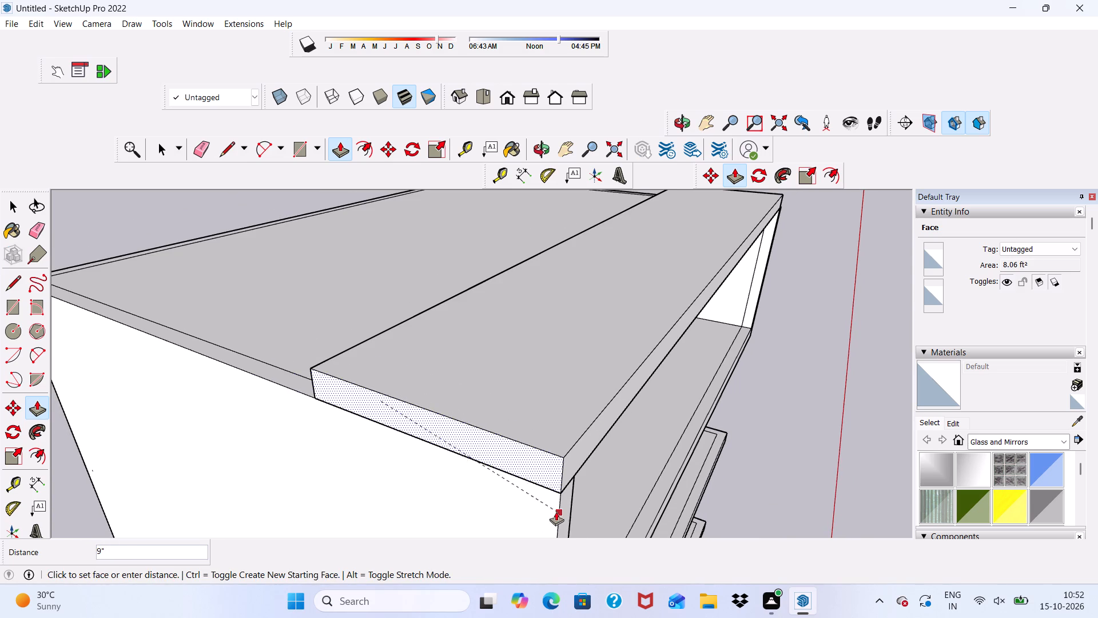
click(558, 512)
Push/Pull the raised slab's rear face back about 20' 9 7/8" to the rear wall, covering the whole roof.
scroll(307, 426, down, 4)
middle_drag(291, 422, 631, 384)
scroll(508, 395, up, 3)
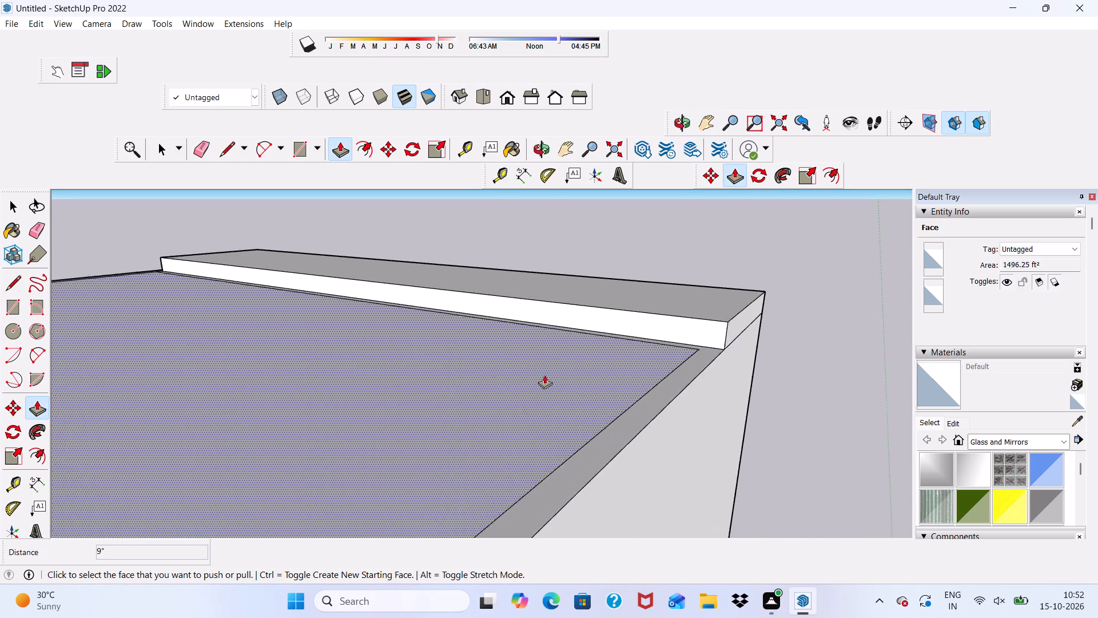
scroll(544, 375, up, 2)
click(639, 317)
scroll(540, 349, down, 5)
scroll(489, 348, down, 4)
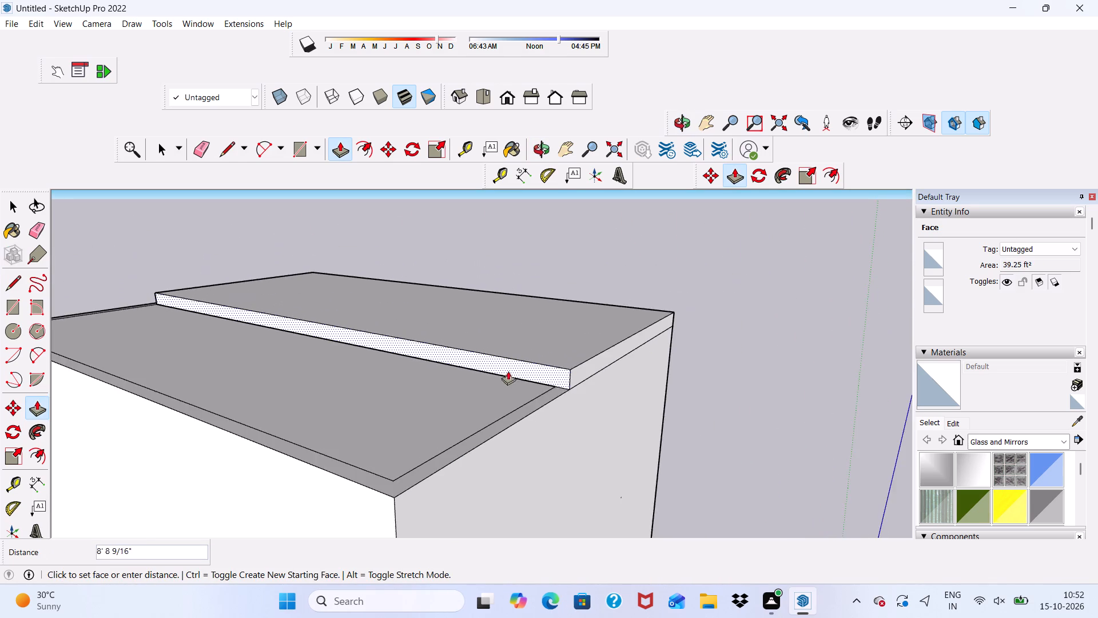
scroll(483, 363, down, 4)
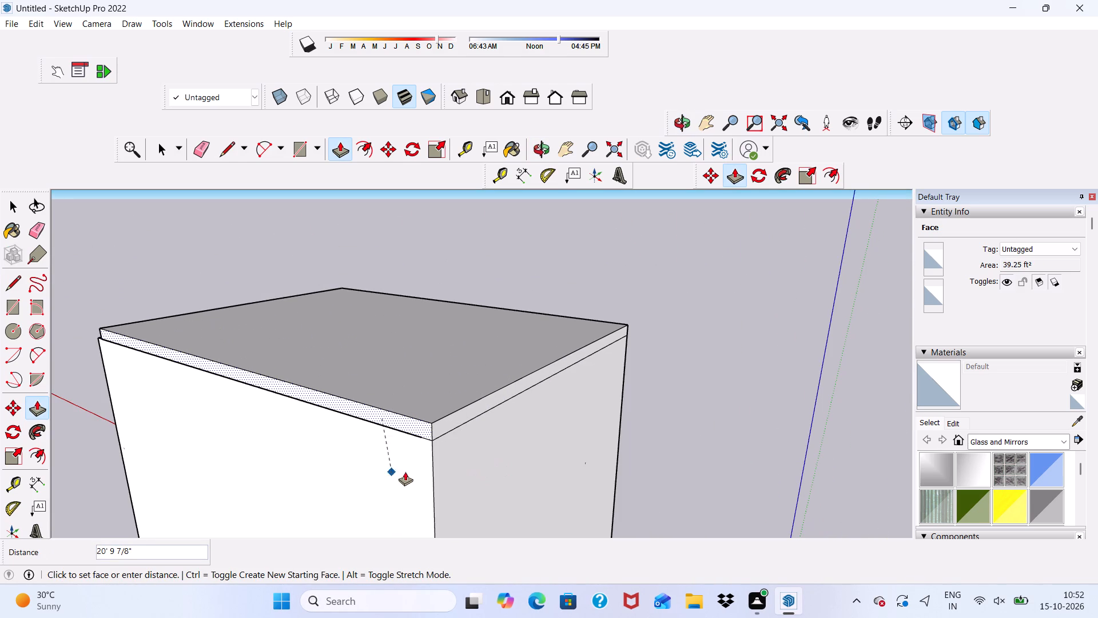
click(428, 470)
Push/Pull the long right-side face of the roof slab out 9", flush with the right side wall.
scroll(389, 425, down, 6)
scroll(421, 463, down, 1)
middle_drag(428, 477, 642, 406)
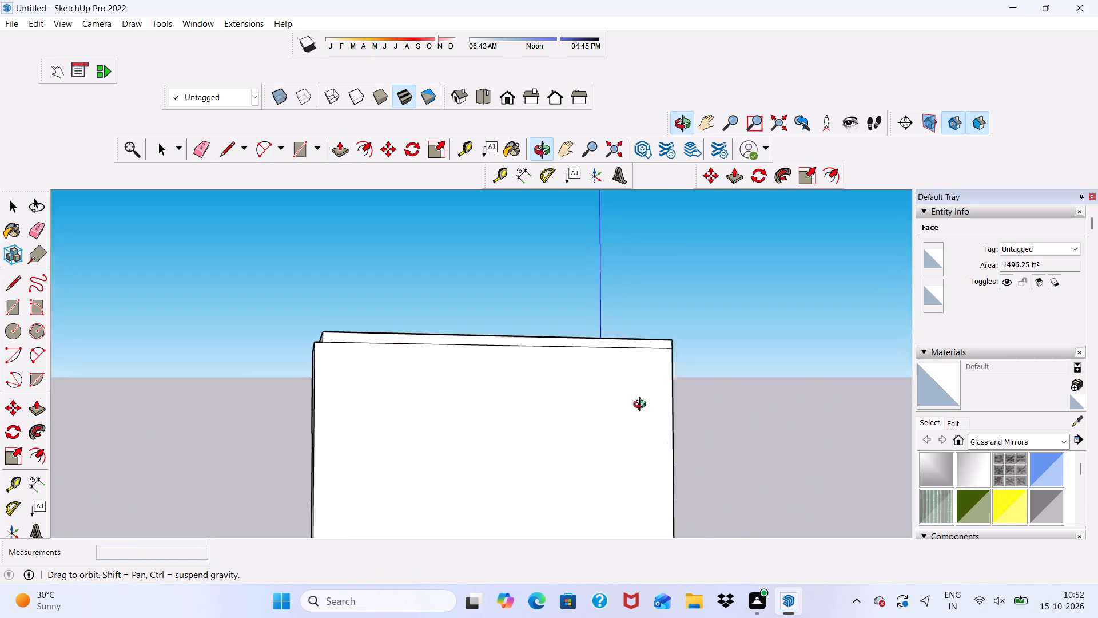
middle_drag(642, 406, 742, 418)
middle_drag(555, 358, 678, 390)
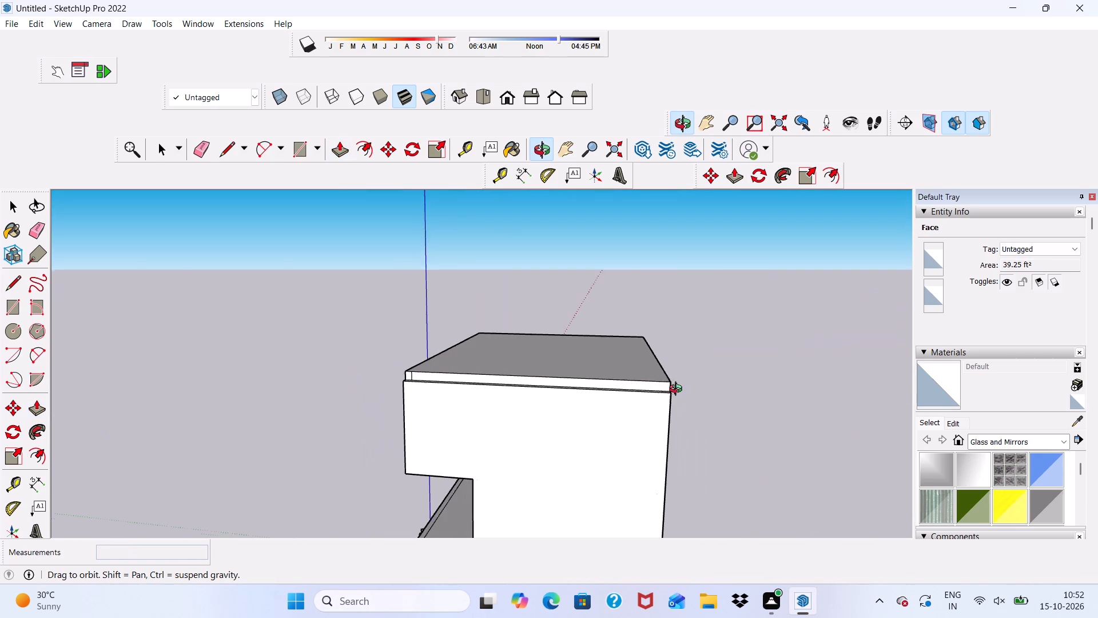
middle_drag(678, 390, 679, 390)
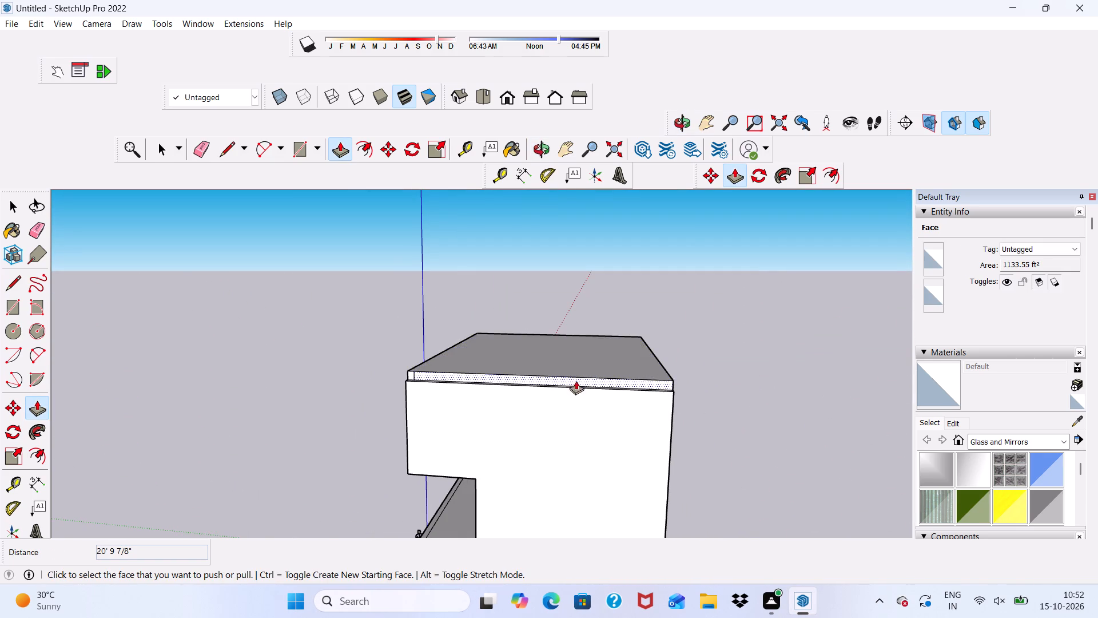
scroll(575, 381, up, 5)
click(570, 382)
click(610, 414)
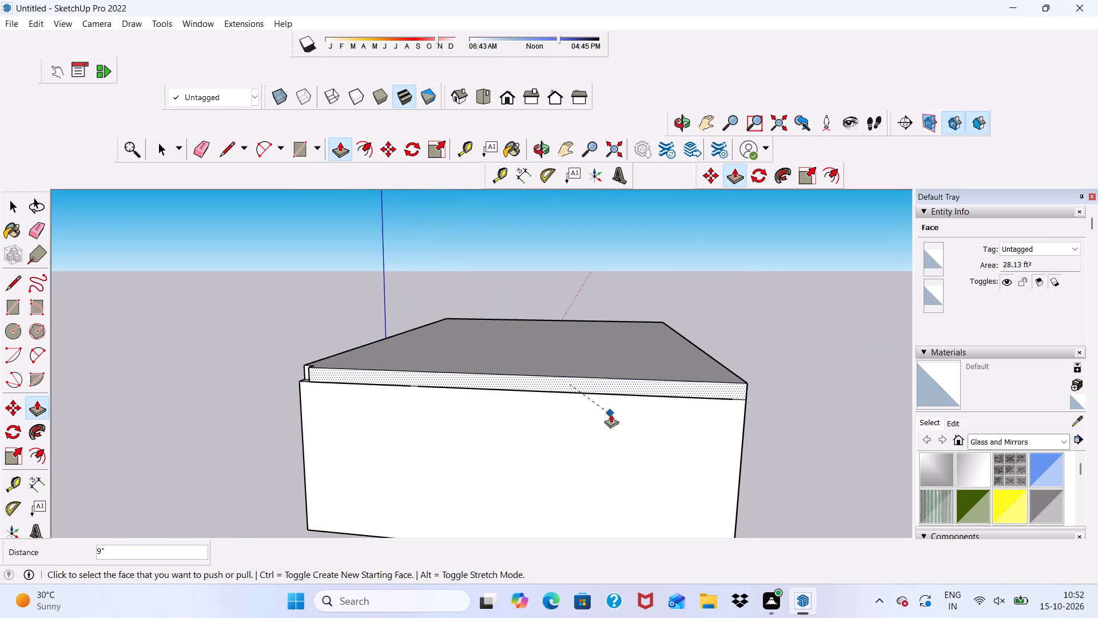
Push/Pull the small recessed face at the roof slab's front-right corner out 9", flush with the slab's right side.
scroll(470, 412, down, 2)
middle_drag(448, 418, 564, 446)
scroll(477, 438, up, 11)
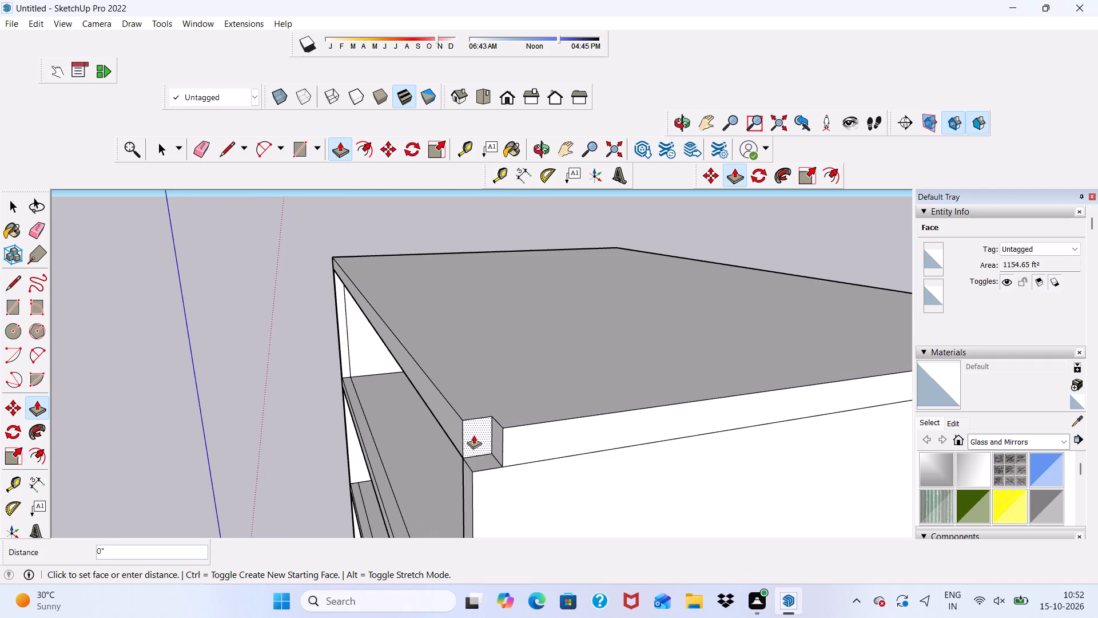
click(474, 435)
click(547, 434)
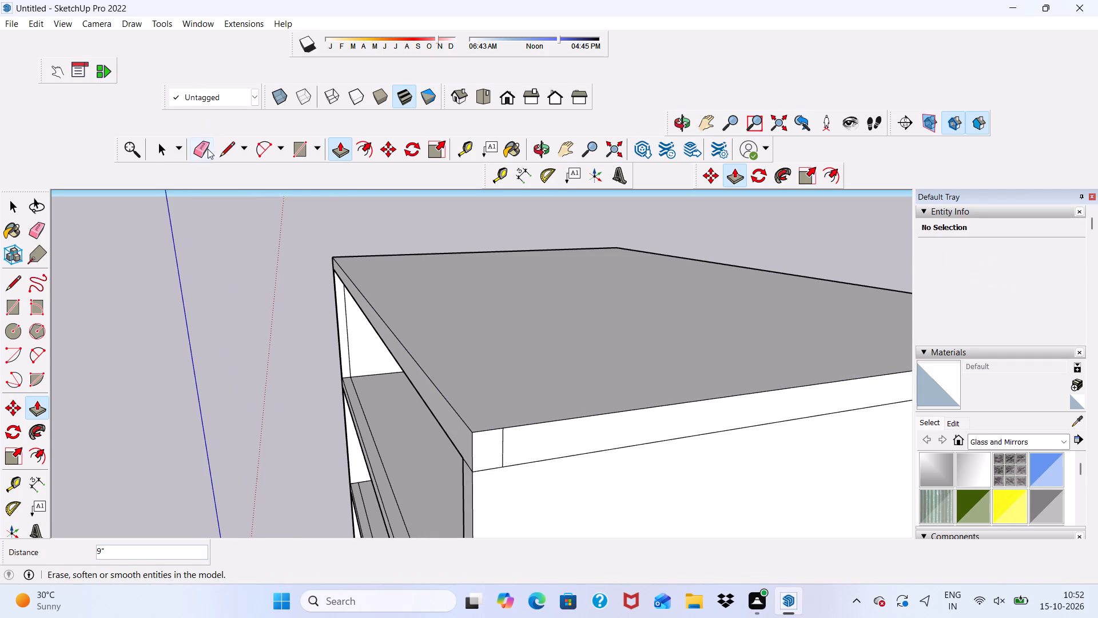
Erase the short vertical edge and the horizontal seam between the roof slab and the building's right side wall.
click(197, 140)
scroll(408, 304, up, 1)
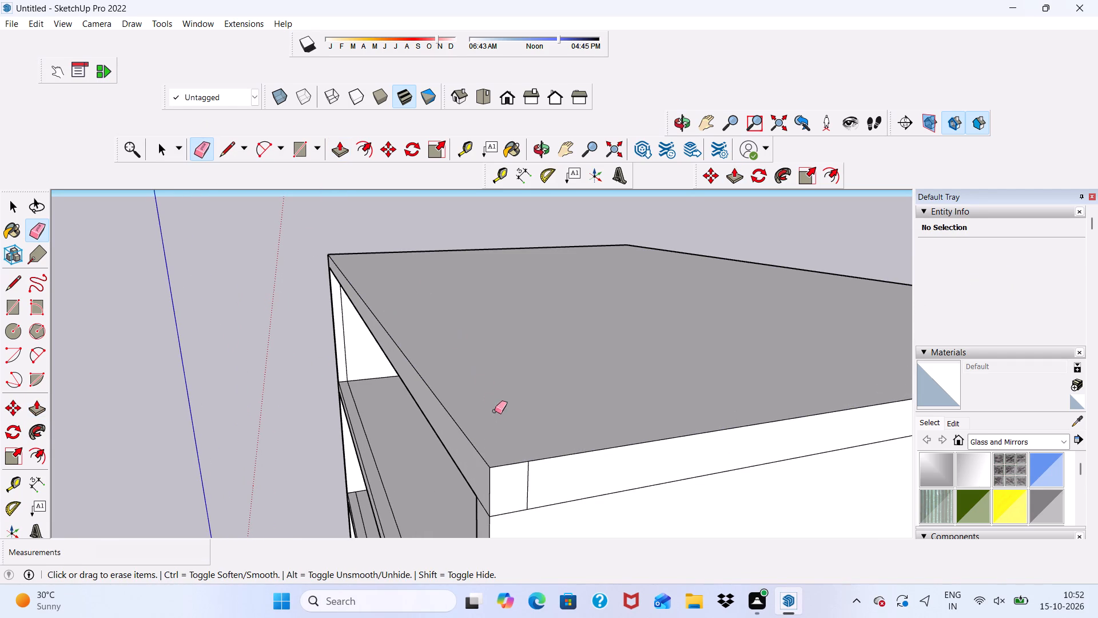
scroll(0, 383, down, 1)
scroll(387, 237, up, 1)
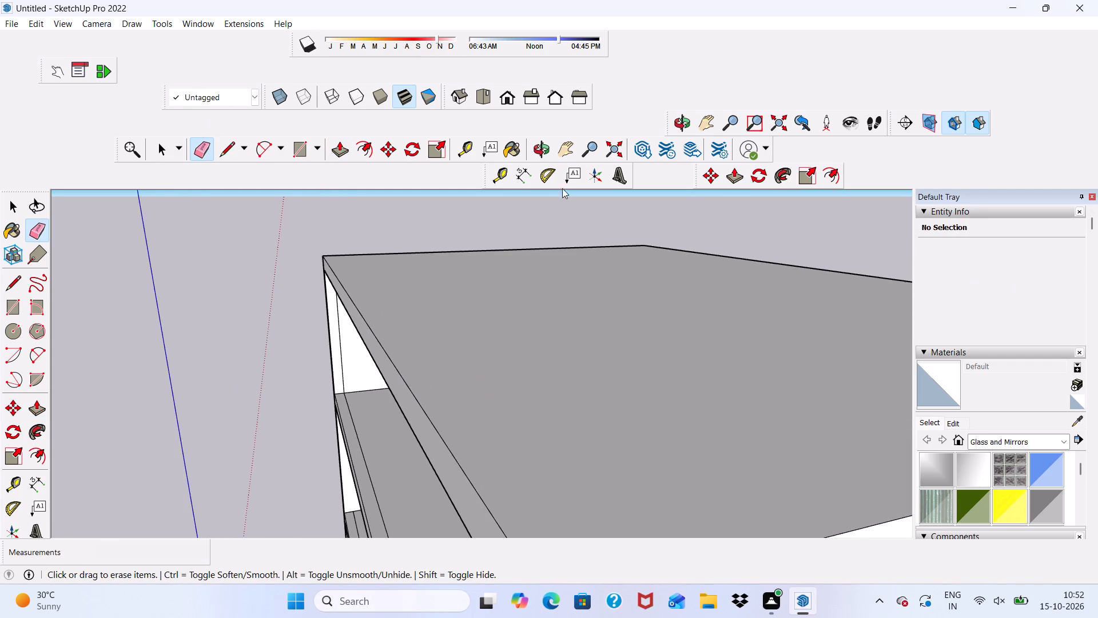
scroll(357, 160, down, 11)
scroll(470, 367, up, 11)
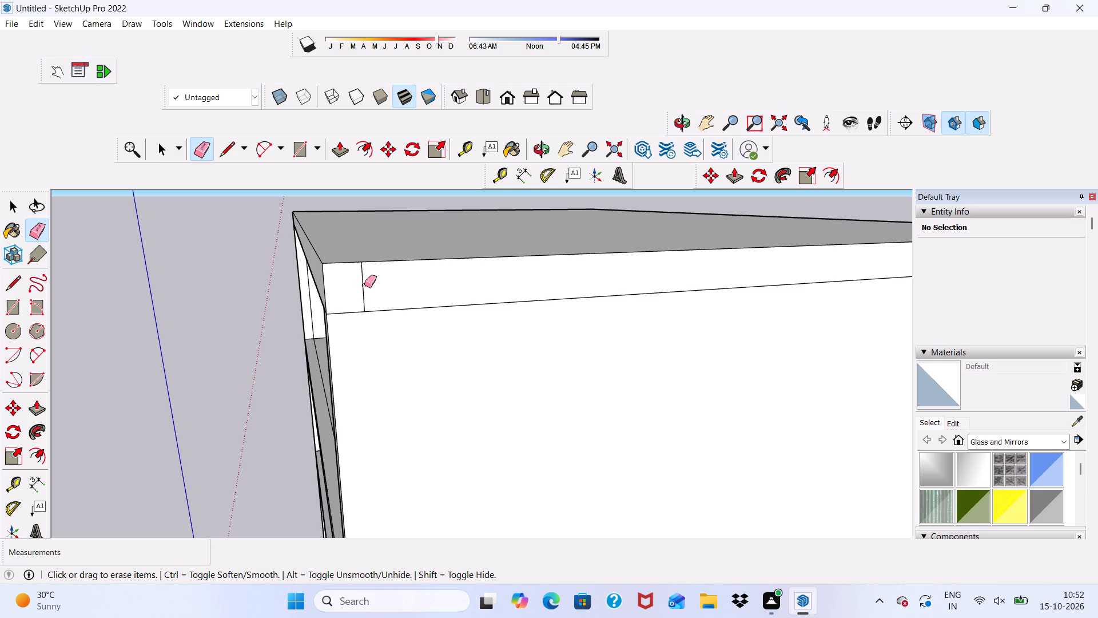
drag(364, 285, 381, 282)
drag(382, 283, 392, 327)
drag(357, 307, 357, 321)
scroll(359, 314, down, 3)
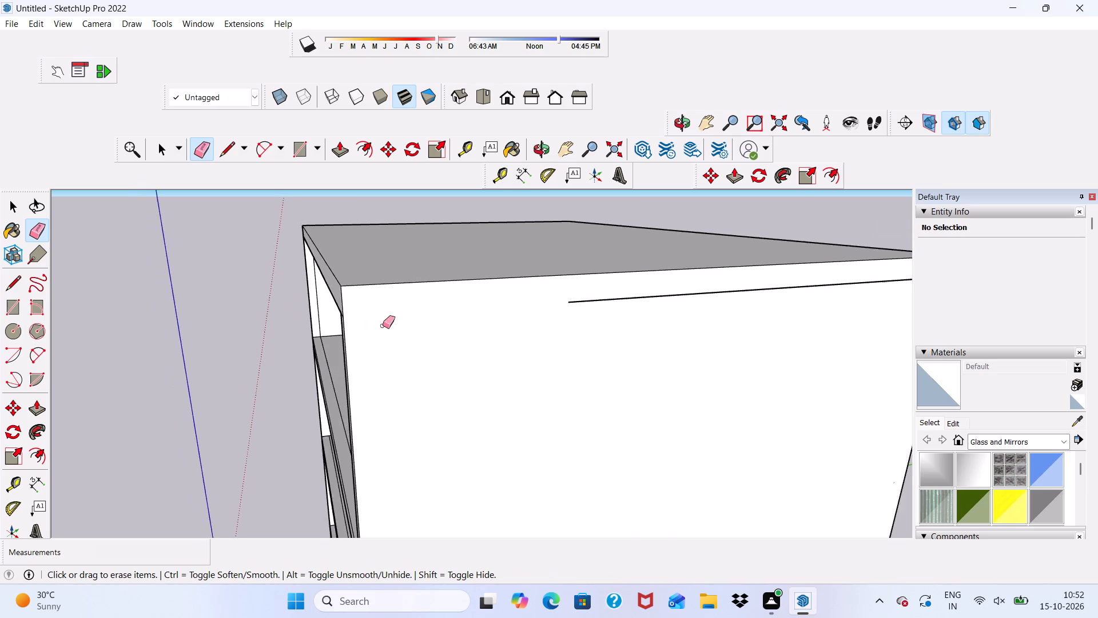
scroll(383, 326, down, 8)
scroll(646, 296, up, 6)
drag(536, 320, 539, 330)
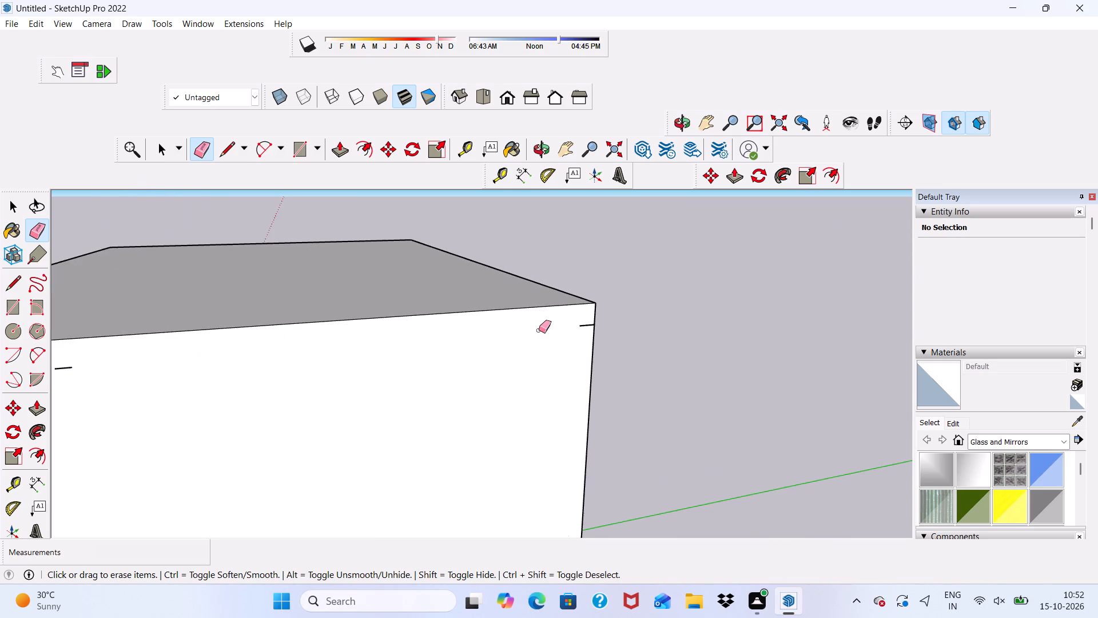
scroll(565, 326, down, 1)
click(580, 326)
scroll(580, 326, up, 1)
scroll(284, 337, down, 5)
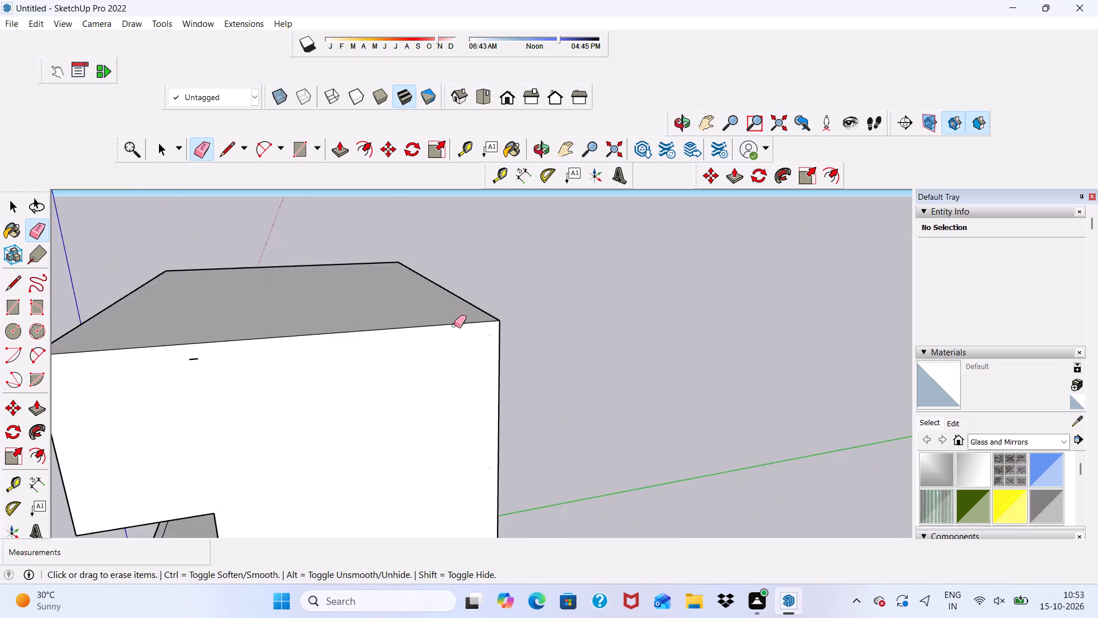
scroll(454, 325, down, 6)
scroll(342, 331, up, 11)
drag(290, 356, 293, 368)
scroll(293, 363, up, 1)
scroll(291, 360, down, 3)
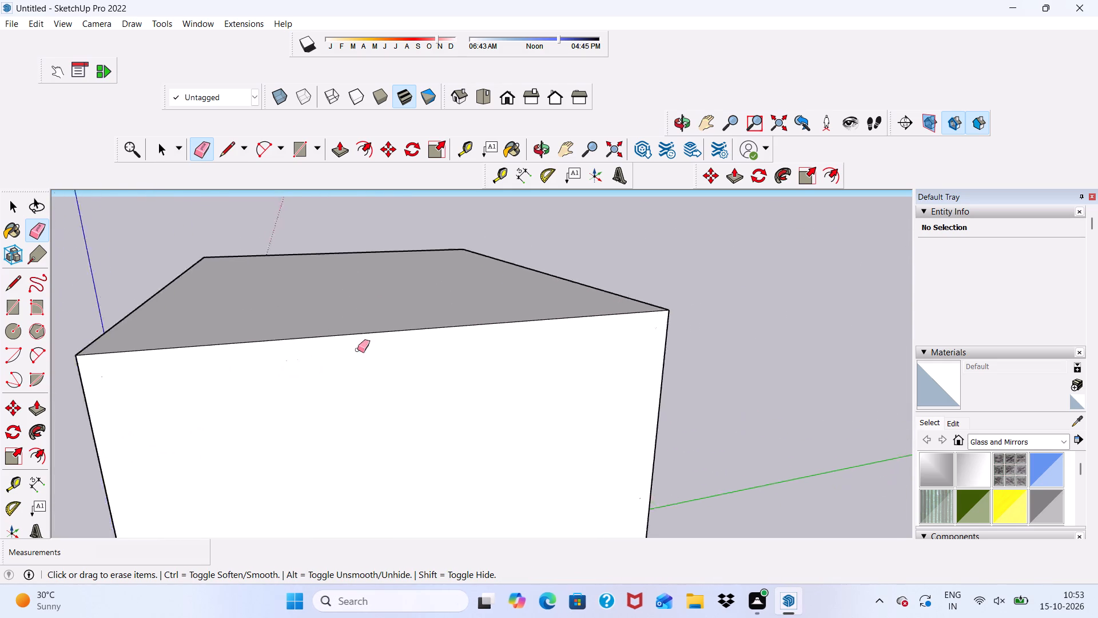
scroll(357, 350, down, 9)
Undo the seam erasures and all of the roof slab work, back to the open-topped upper storey walls.
middle_drag(426, 336, 671, 283)
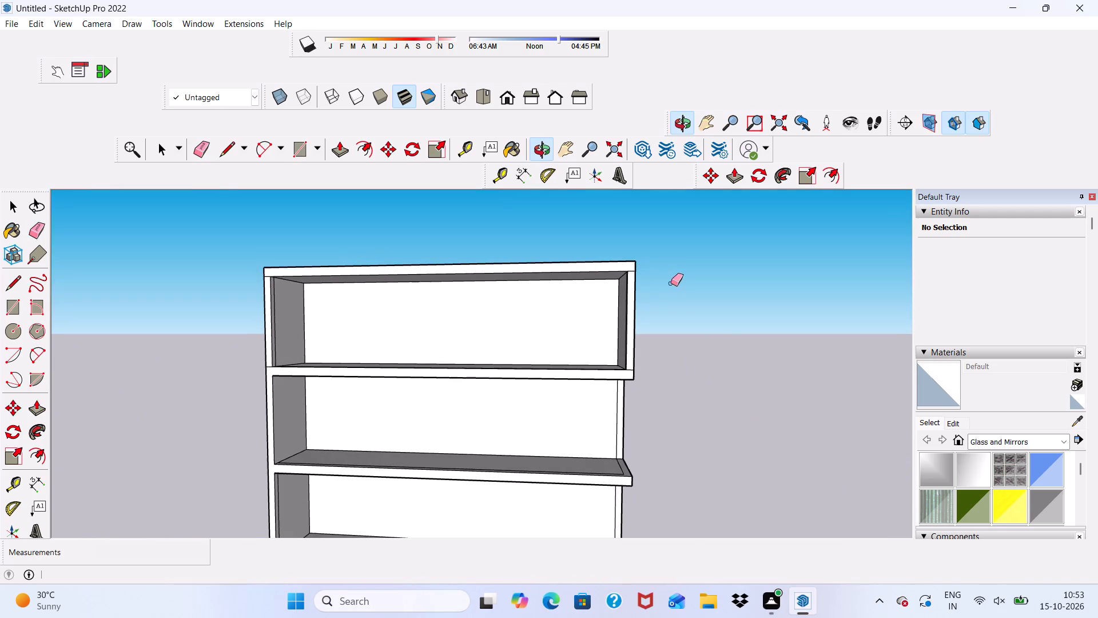
key(ctrl+z)
click(681, 292)
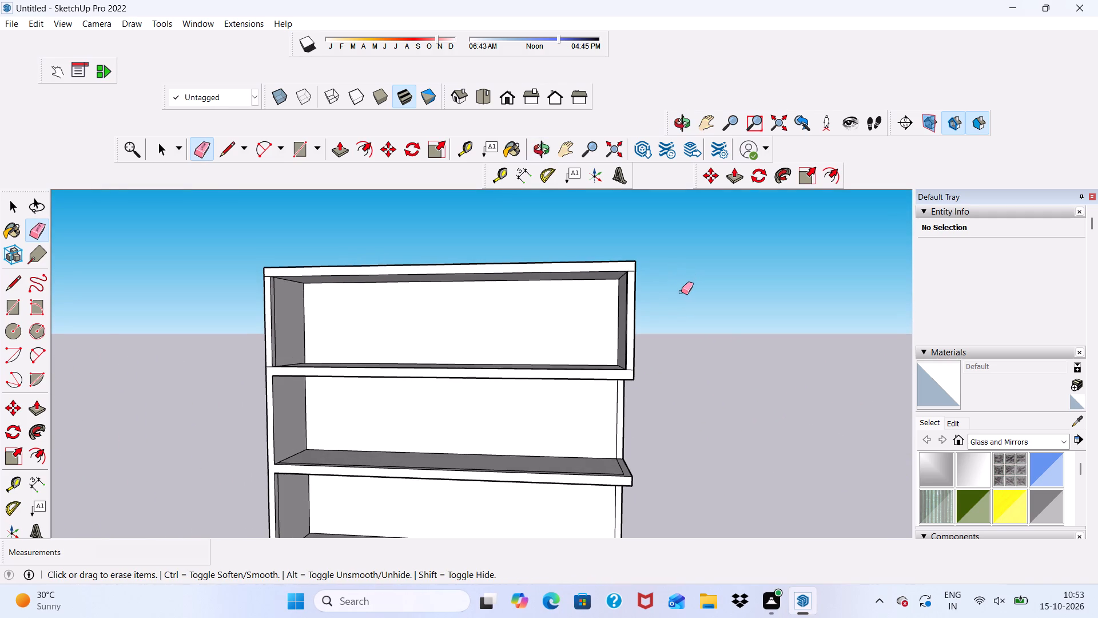
key(ctrl+z)
key(ctrl+z)
key(ctrl+z)
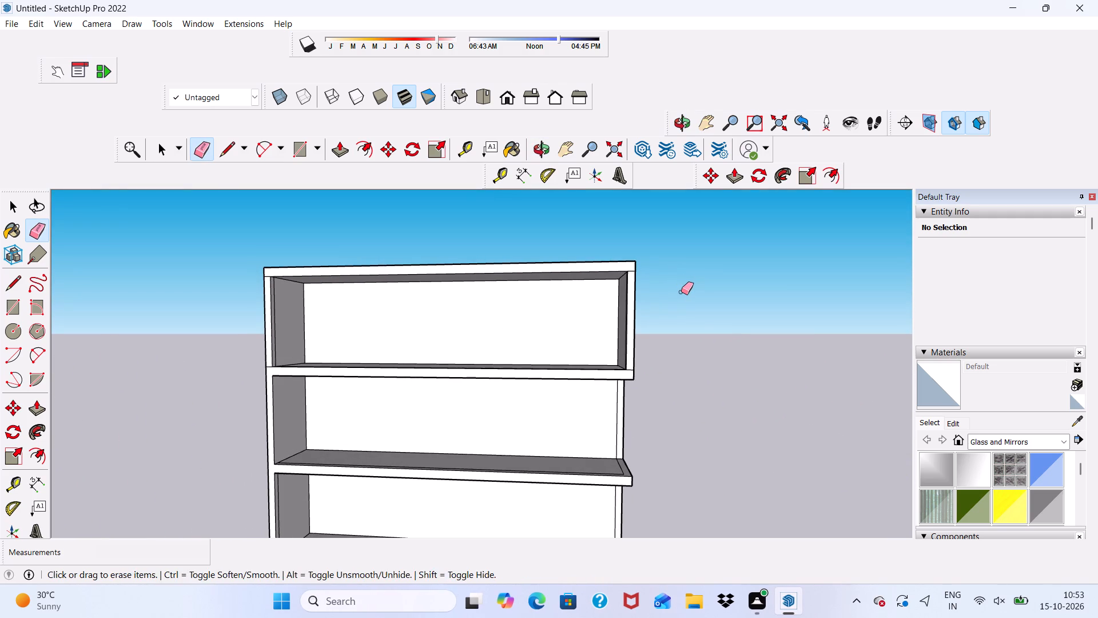
key(ctrl+z)
key(ctrl+z)
key(ctrl+z)
key(ctrl+z)
key(ctrl+z)
key(z)
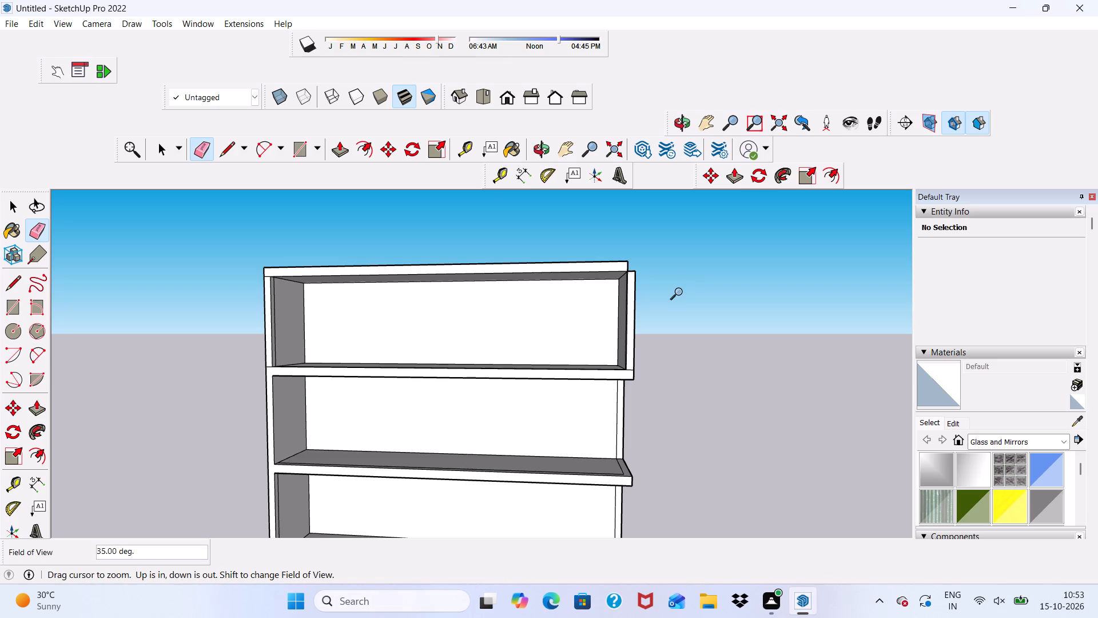
middle_drag(686, 299, 651, 406)
scroll(644, 398, up, 5)
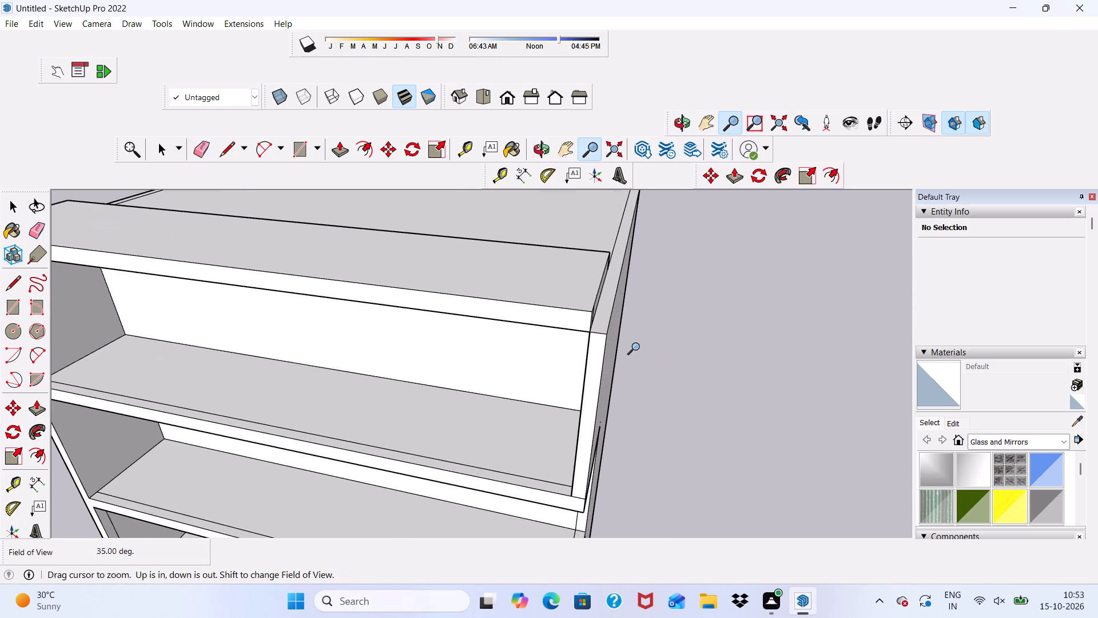
key(ctrl+z)
key(ctrl+z)
key(ctrl+z)
key(ctrl+z)
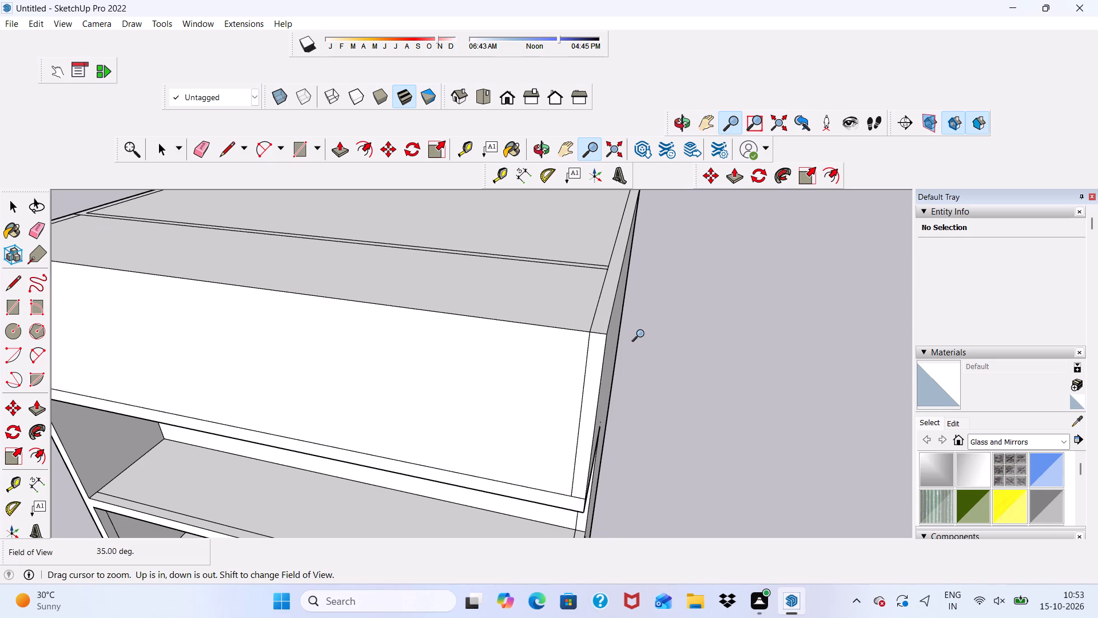
key(ctrl+z)
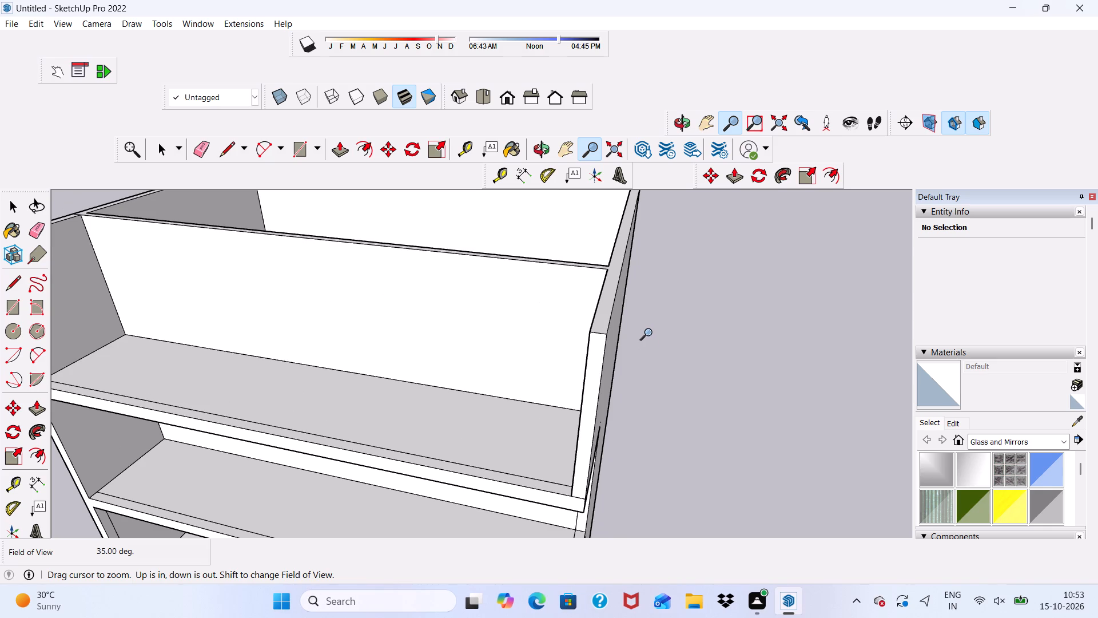
Undo the top storey's wall extrusions, back to the flat slab carrying only the wall outlines.
key(space)
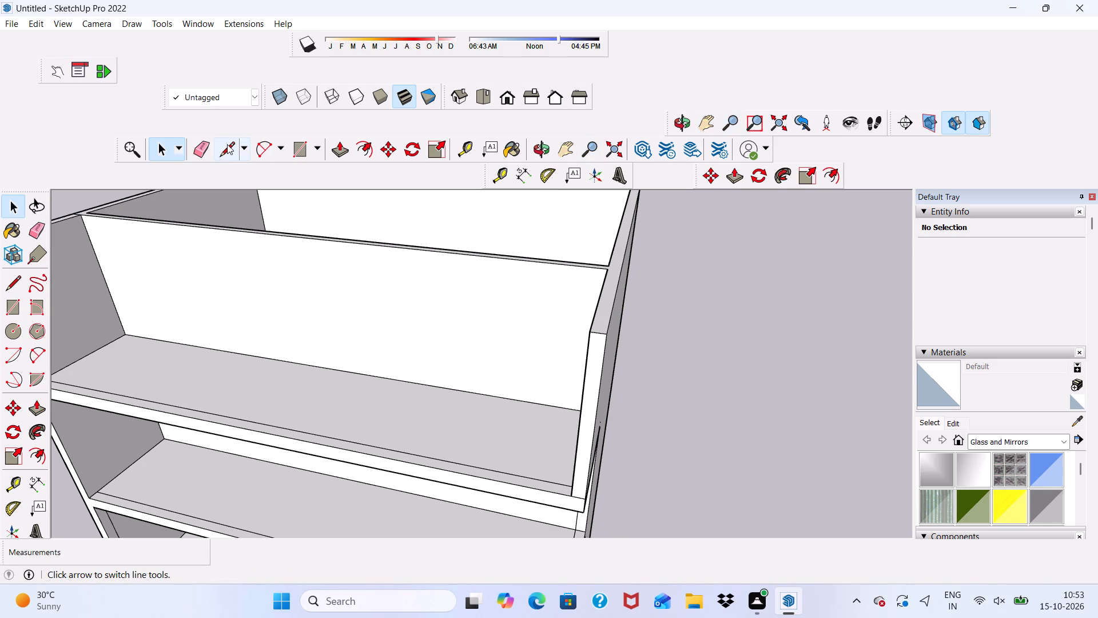
key(ctrl+z)
key(ctrl+z)
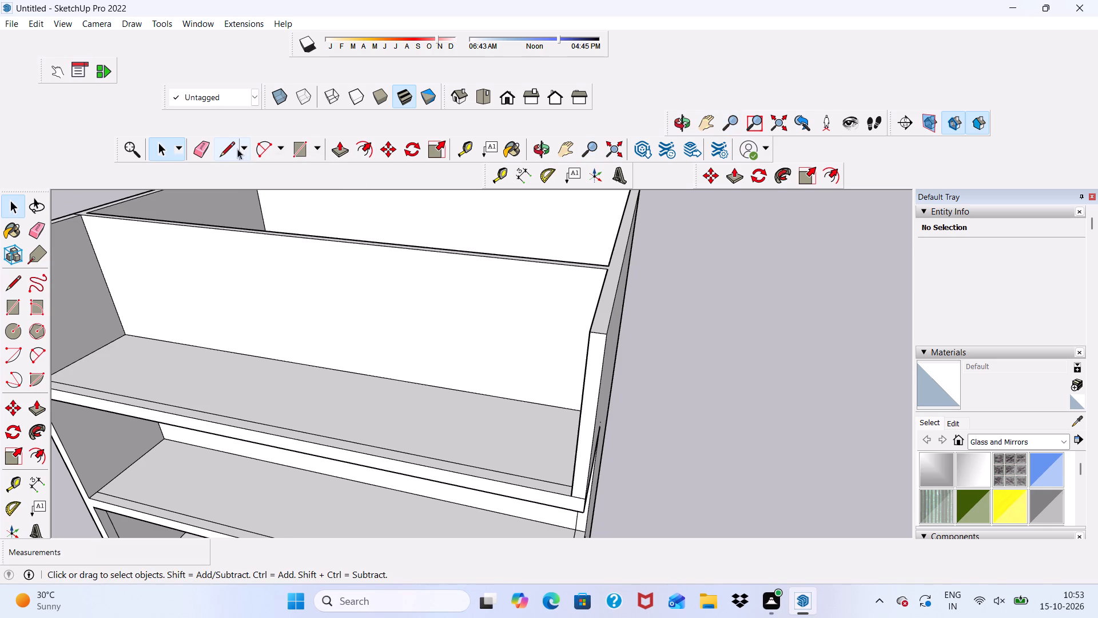
key(ctrl+z)
key(ctrl+z)
key(ctrl+z)
key(ctrl+z)
key(ctrl+z)
ctrl+scroll(674, 286, down, 5)
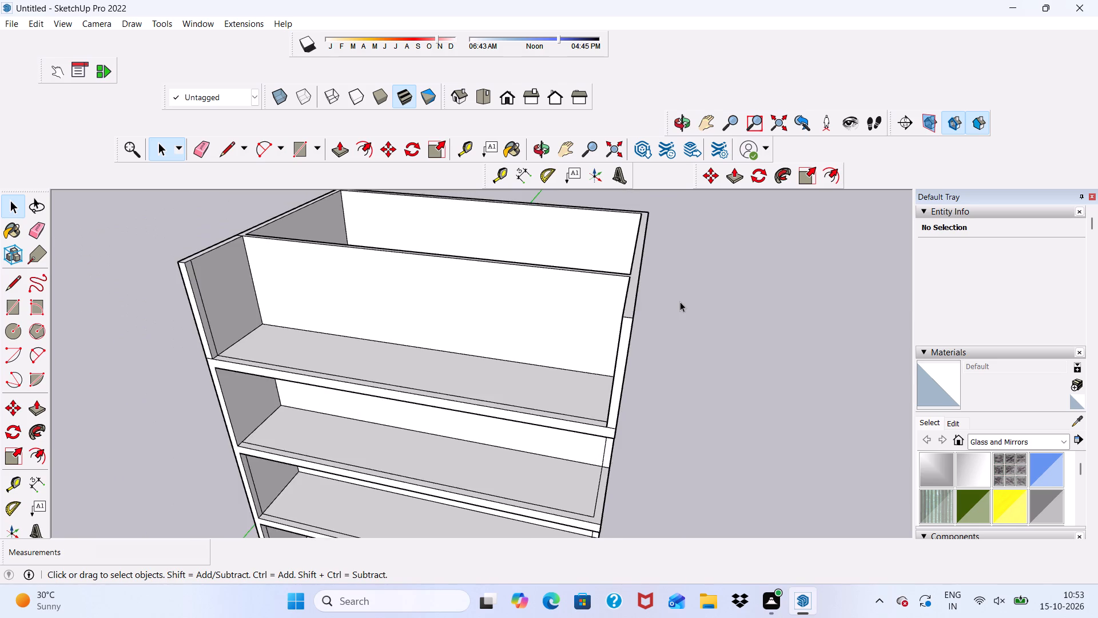
scroll(677, 297, down, 5)
ctrl+middle_drag(679, 314, 645, 275)
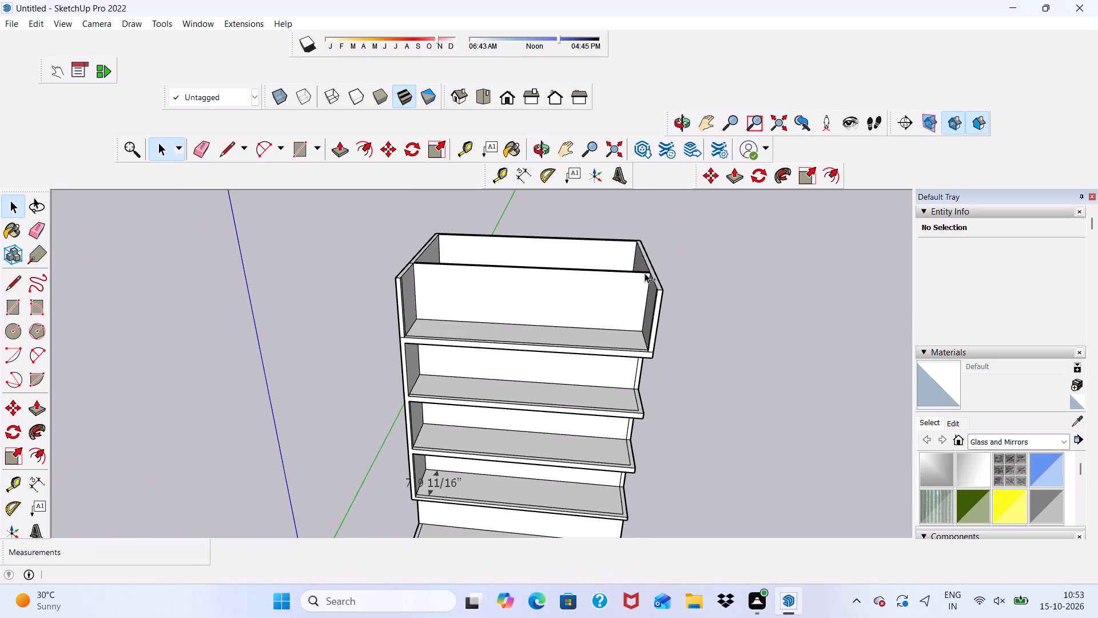
key(ctrl+z)
key(ctrl+z)
ctrl+scroll(666, 266, up, 4)
key(ctrl+z)
key(ctrl+z)
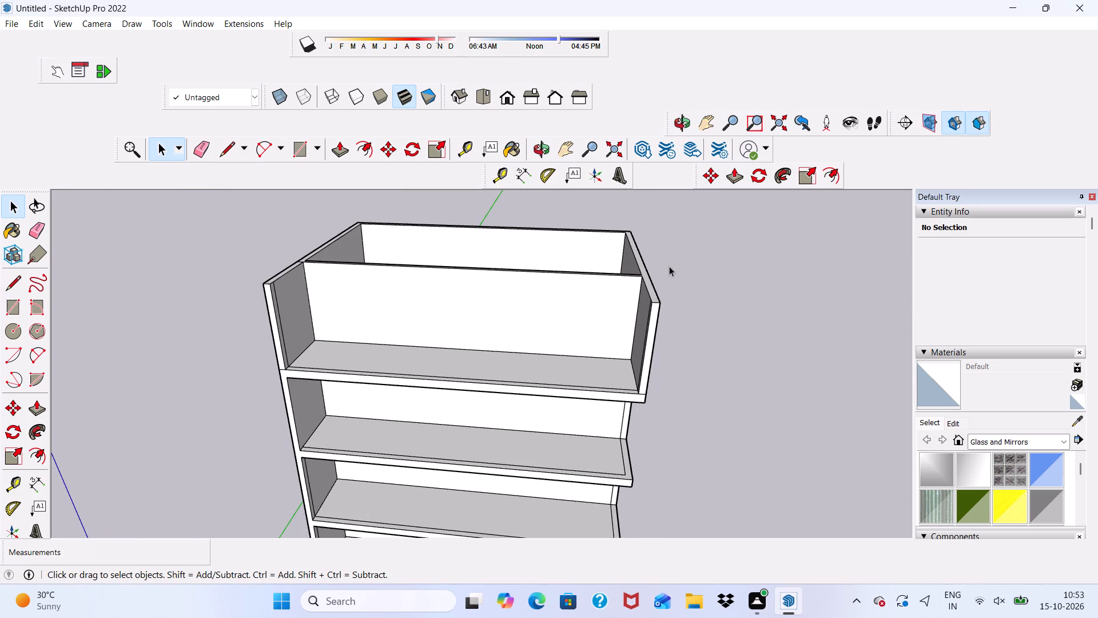
key(ctrl+z)
key(ctrl+z)
key(ctrl+z)
key(ctrl+z)
key(ctrl+z)
key(ctrl+z)
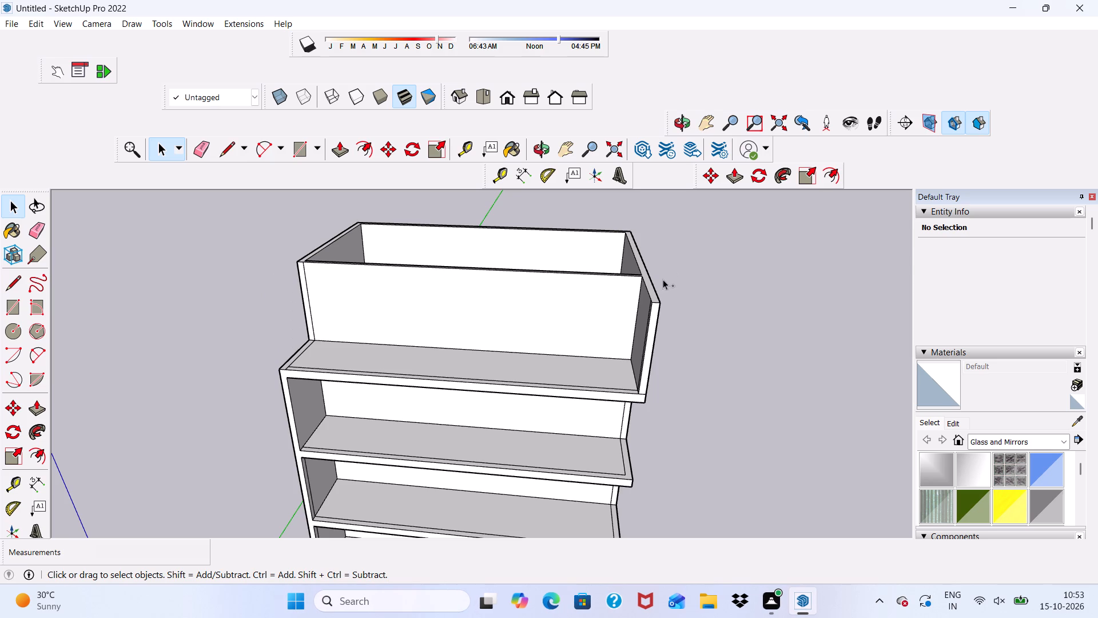
key(ctrl+z)
ctrl+click(663, 279)
scroll(654, 295, down, 4)
scroll(615, 319, up, 5)
key(space)
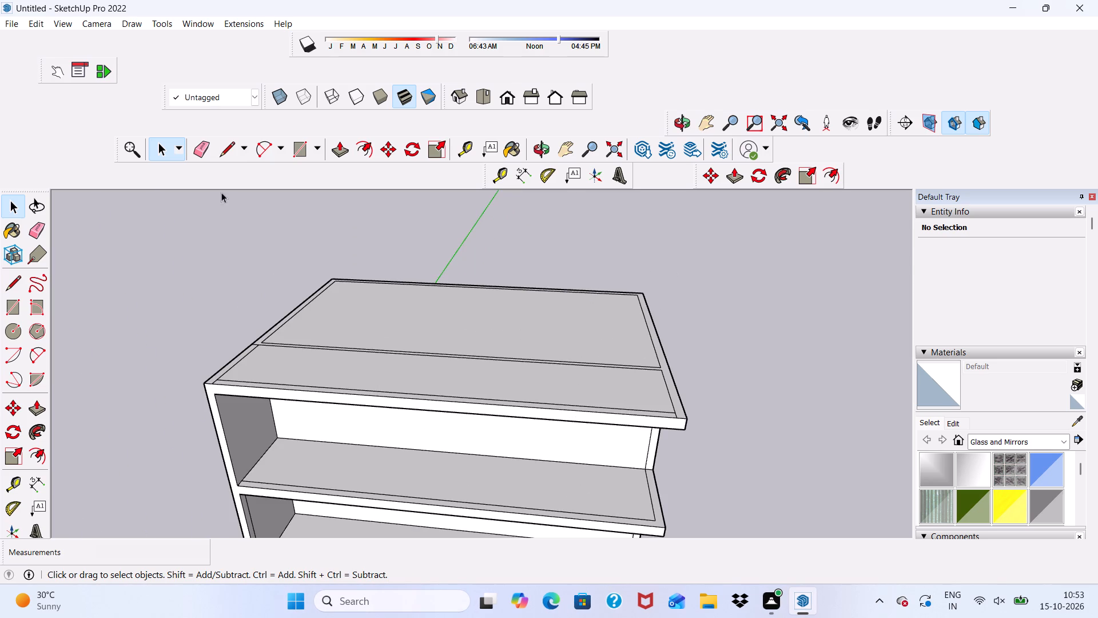
Draw a short line across the right wall strip, from the partition's front line to the slab's outer edge.
click(223, 149)
scroll(572, 357, up, 3)
scroll(627, 348, down, 4)
middle_drag(706, 383, 680, 437)
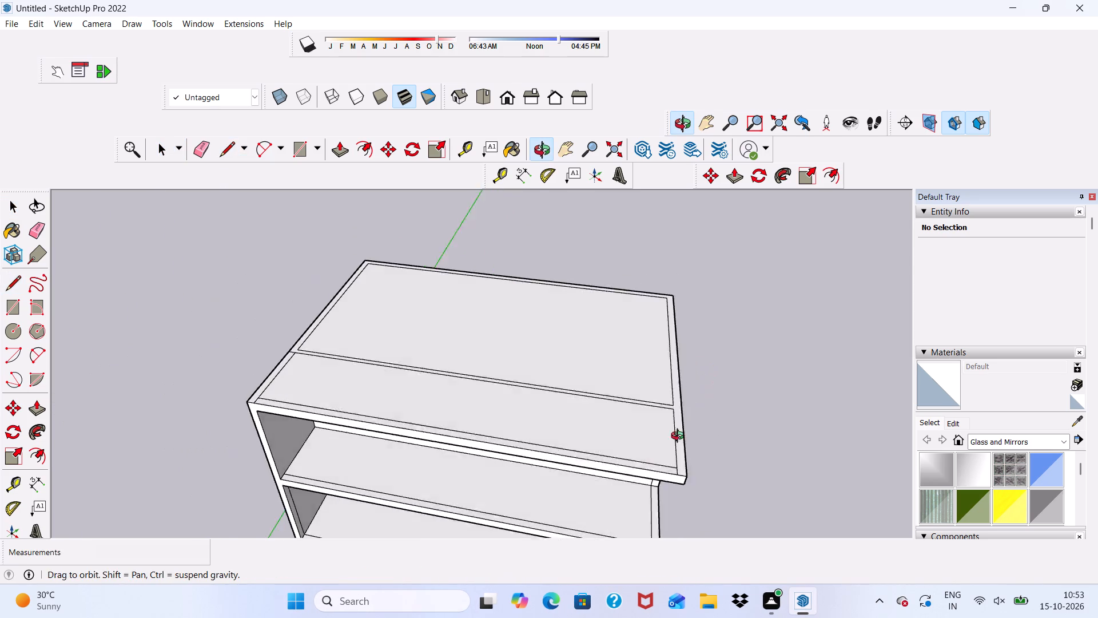
middle_drag(680, 437, 670, 444)
scroll(667, 433, up, 6)
click(663, 430)
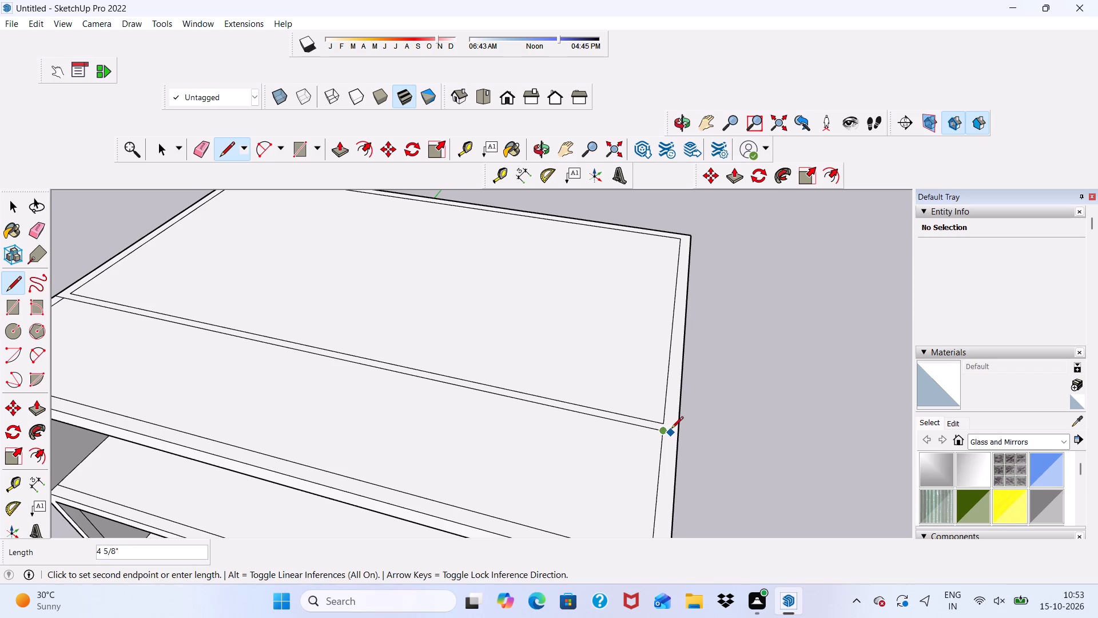
click(680, 430)
scroll(658, 394, down, 5)
key(space)
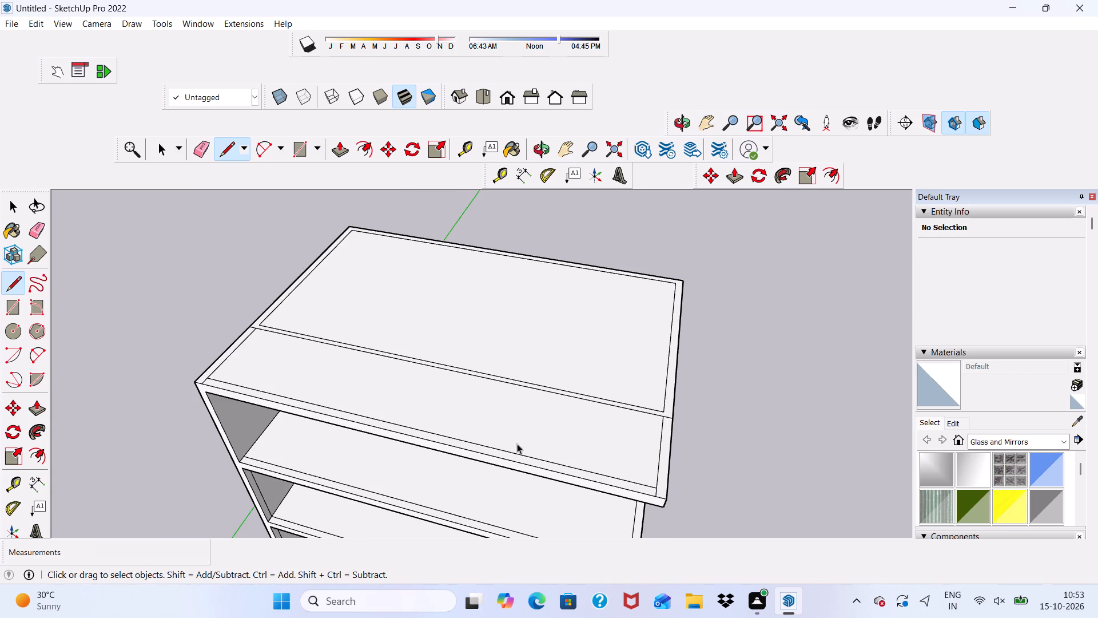
Erase the short edge crossing the left wall strip at the partition's front line, merging the strip into one face.
scroll(202, 141, up, 1)
click(202, 140)
scroll(257, 364, up, 9)
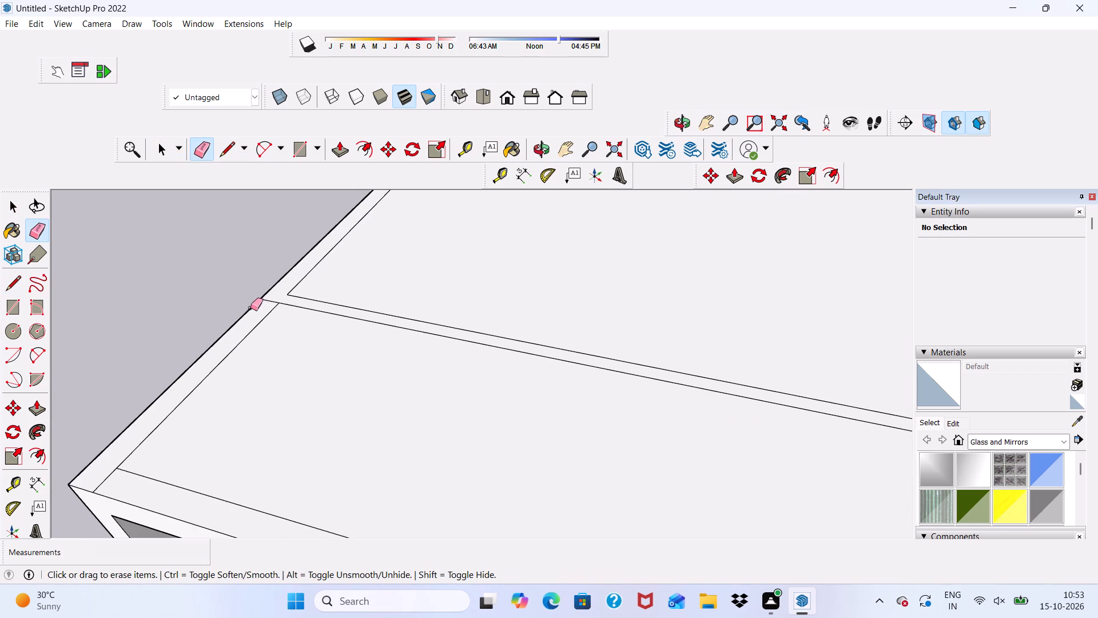
click(269, 300)
key(space)
Push/Pull the merged wall-outline face containing the left wall and partition up 10'.
scroll(226, 351, up, 2)
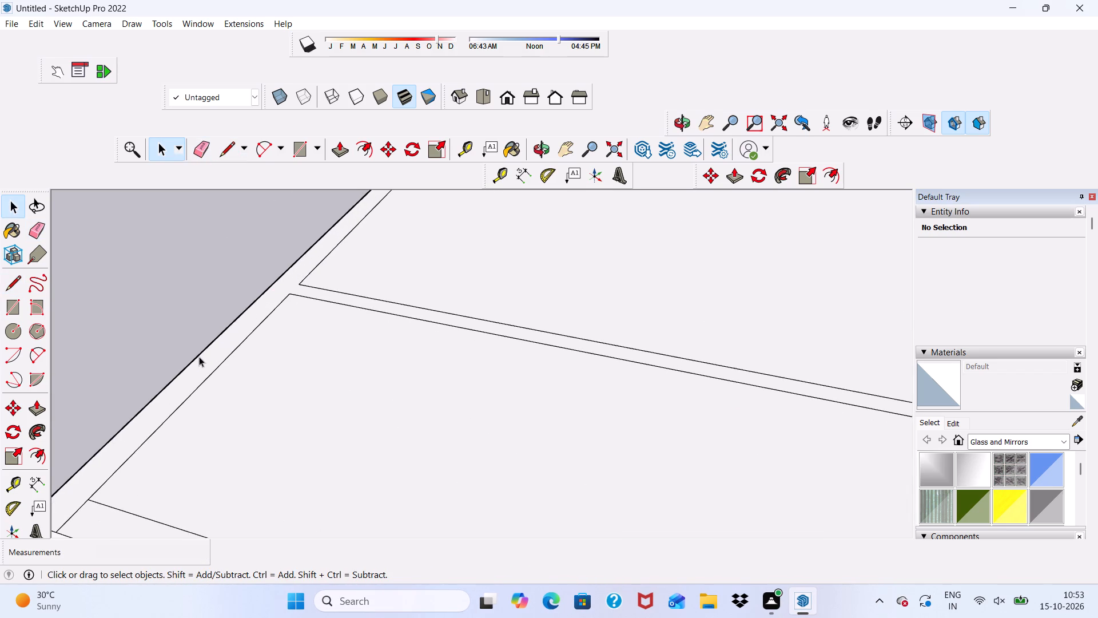
click(206, 370)
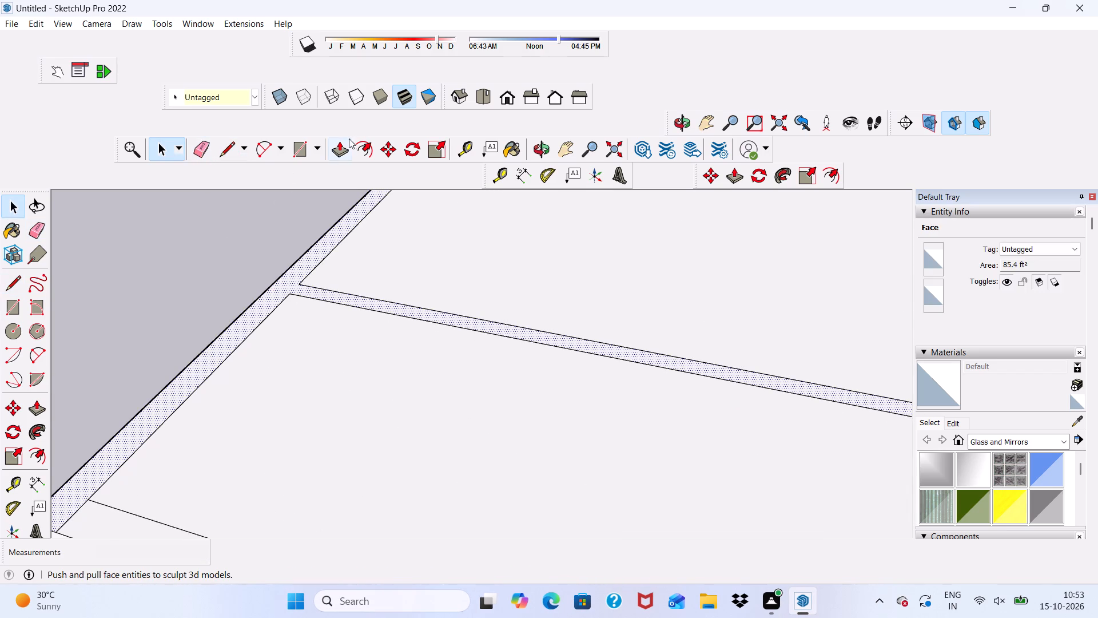
click(340, 146)
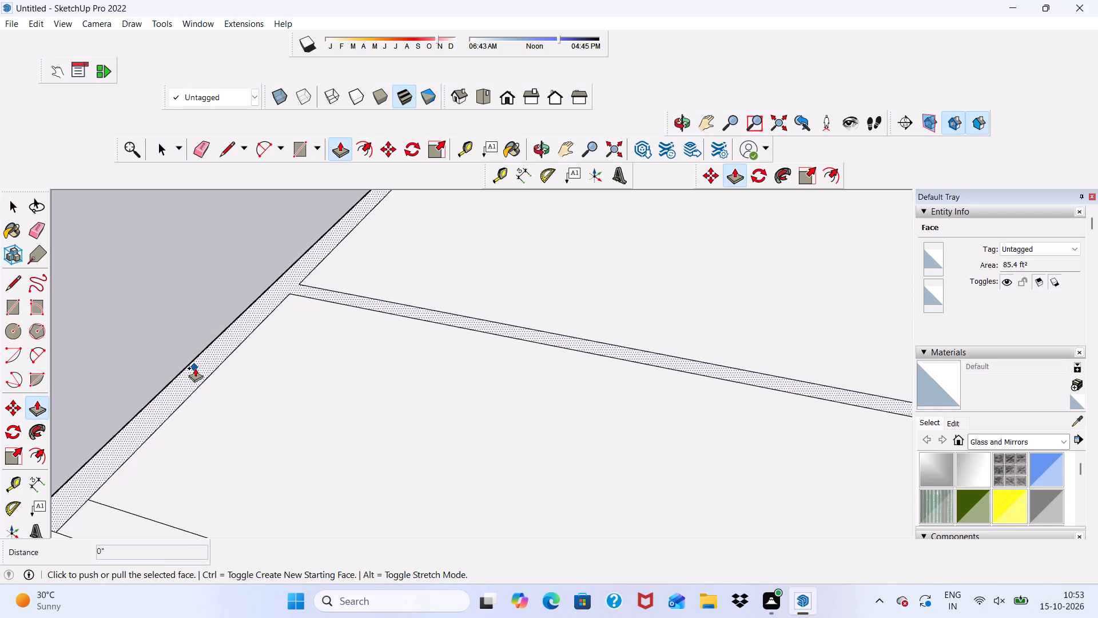
click(195, 368)
text(10')
key(Return)
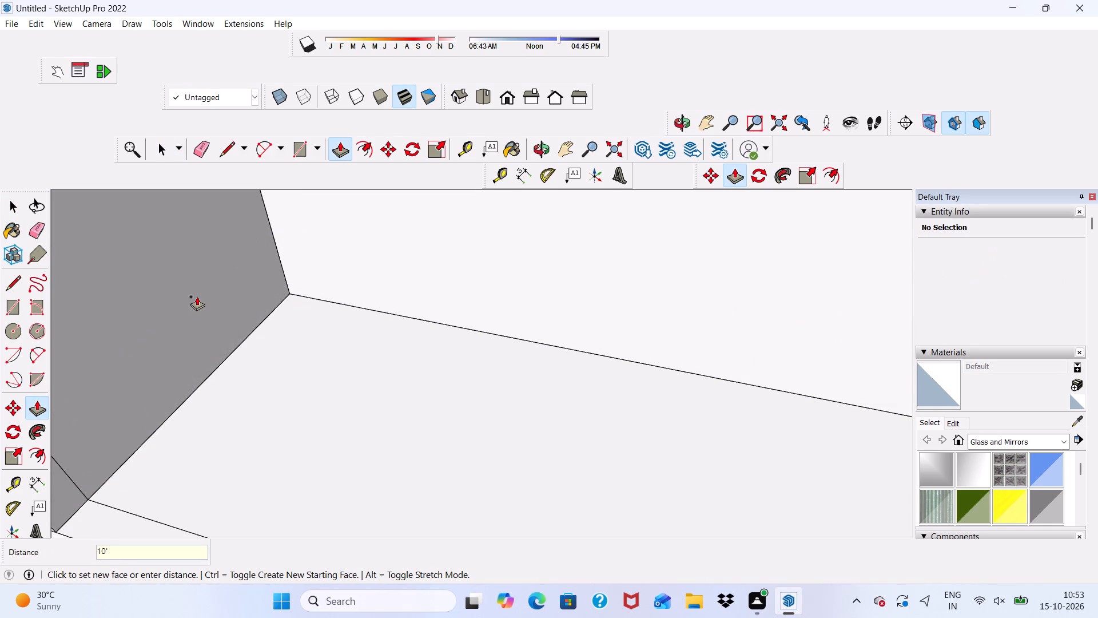
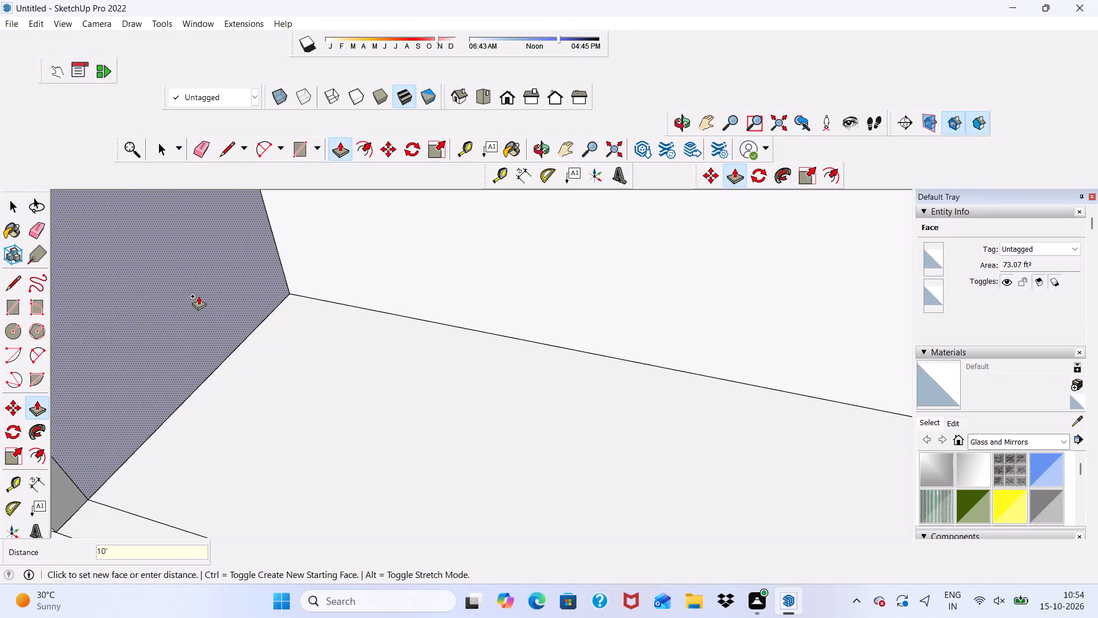
Erase the vertical edge on the inner face of the top storey's left wall, near its front end.
scroll(275, 347, down, 16)
middle_drag(319, 347, 321, 219)
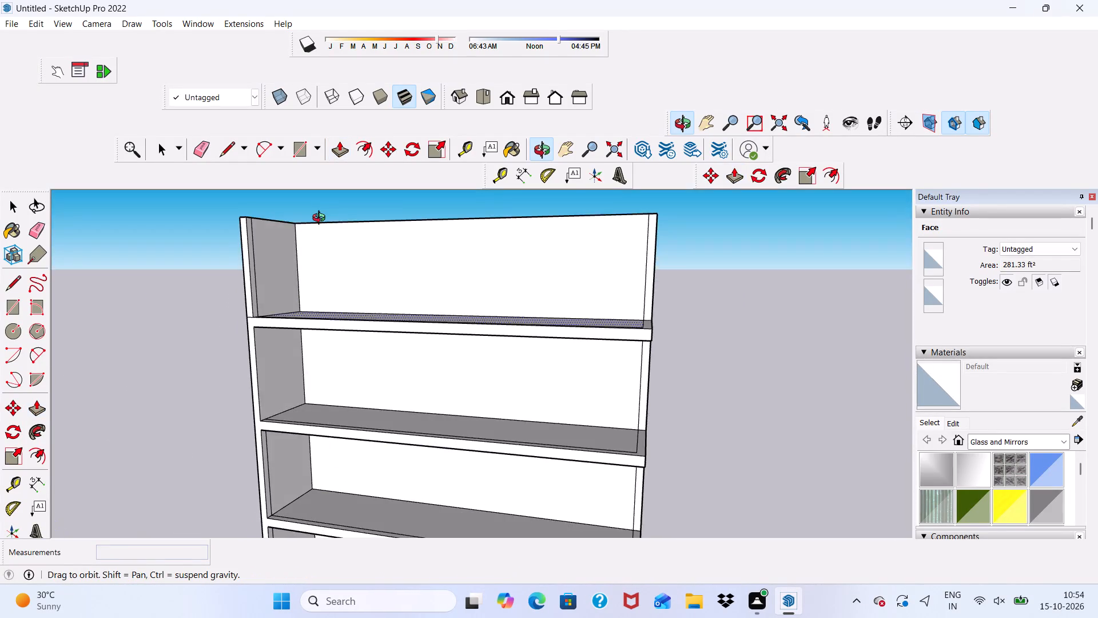
middle_drag(321, 219, 283, 244)
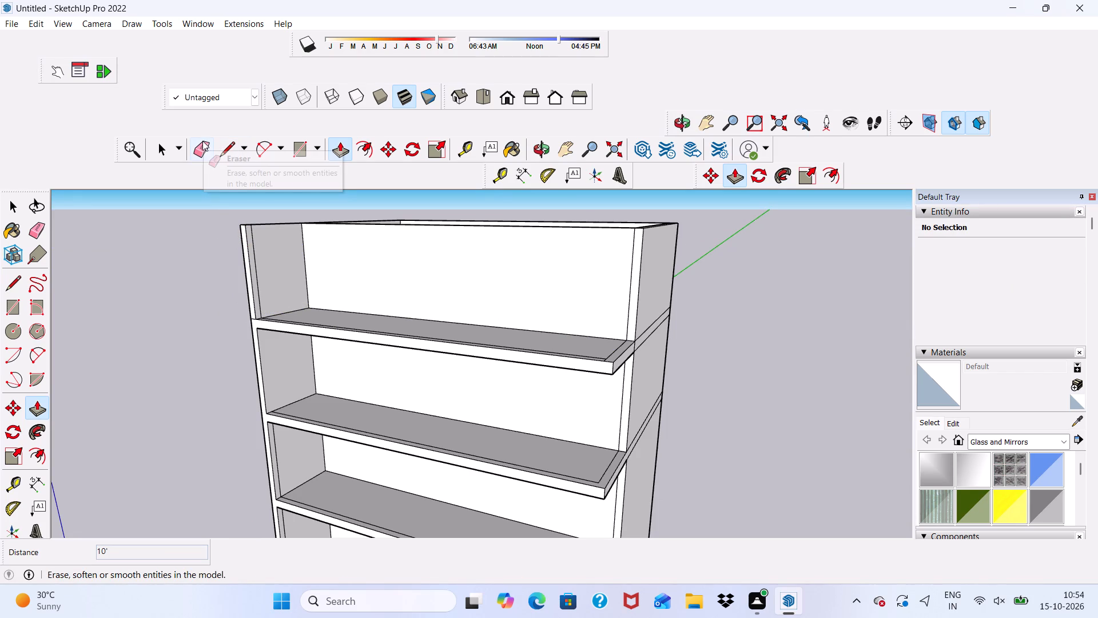
click(202, 141)
scroll(277, 232, up, 3)
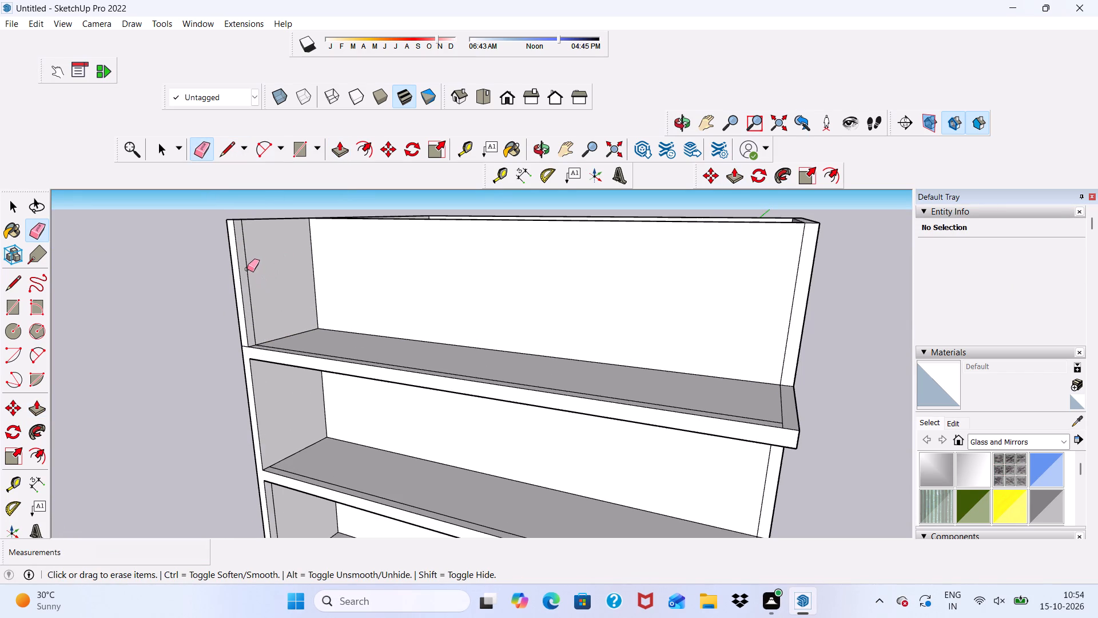
click(247, 269)
Erase the short edge where the top storey's left wall end meets the slab's front face.
scroll(264, 294, down, 5)
middle_drag(367, 367, 518, 409)
scroll(621, 320, up, 5)
scroll(618, 308, down, 4)
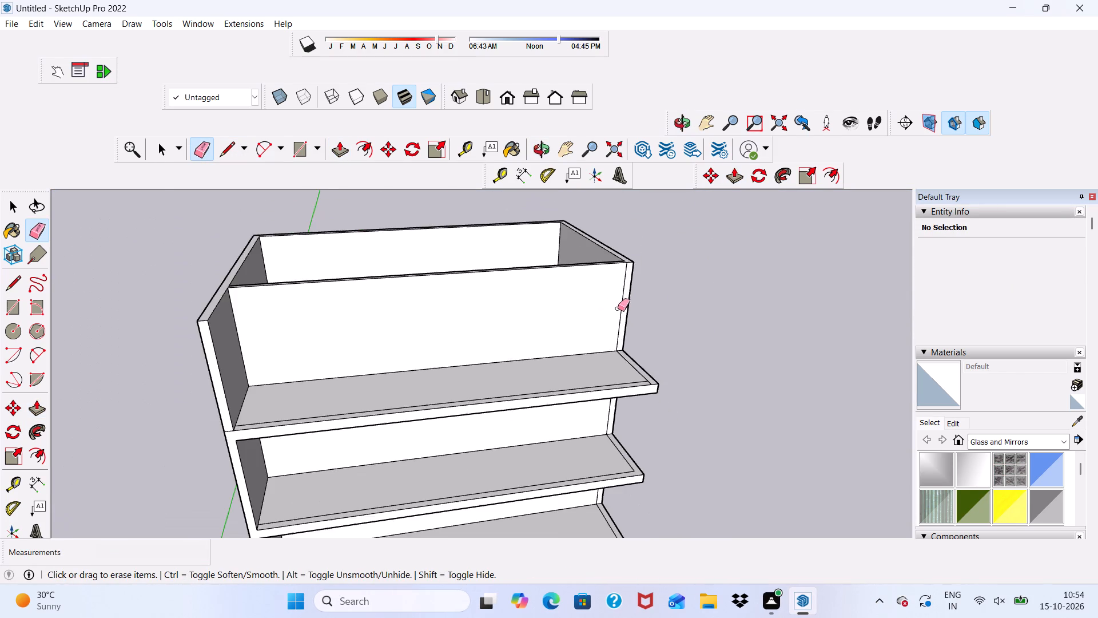
scroll(618, 308, down, 1)
scroll(538, 339, down, 5)
middle_drag(516, 399, 411, 406)
scroll(389, 393, up, 4)
scroll(336, 352, up, 8)
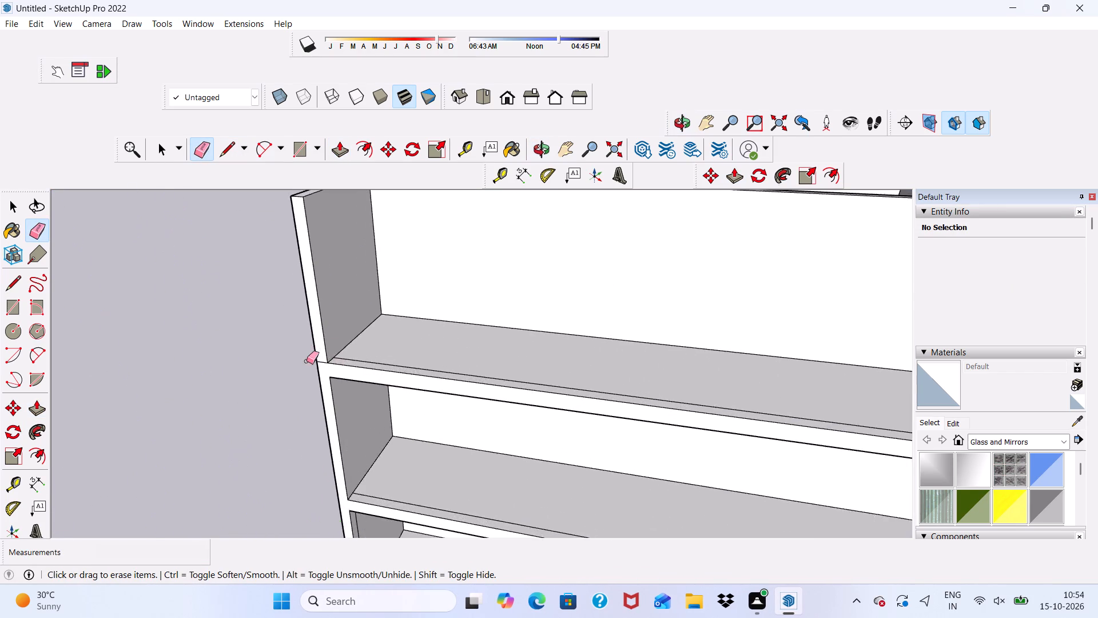
scroll(307, 361, up, 3)
click(344, 371)
drag(343, 362, 344, 374)
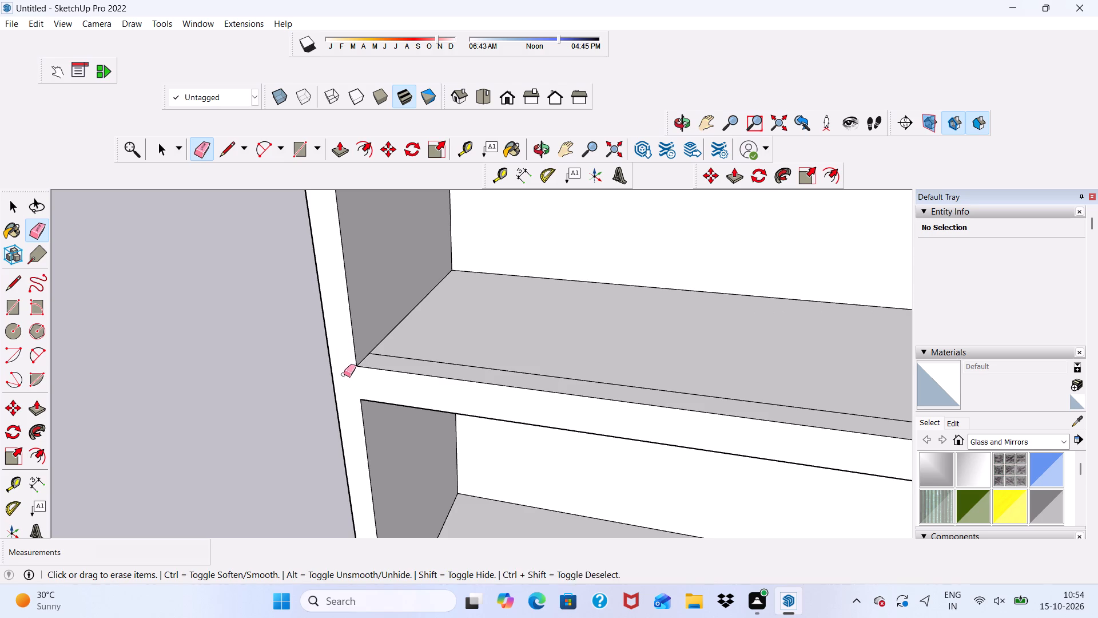
scroll(339, 373, down, 16)
key(space)
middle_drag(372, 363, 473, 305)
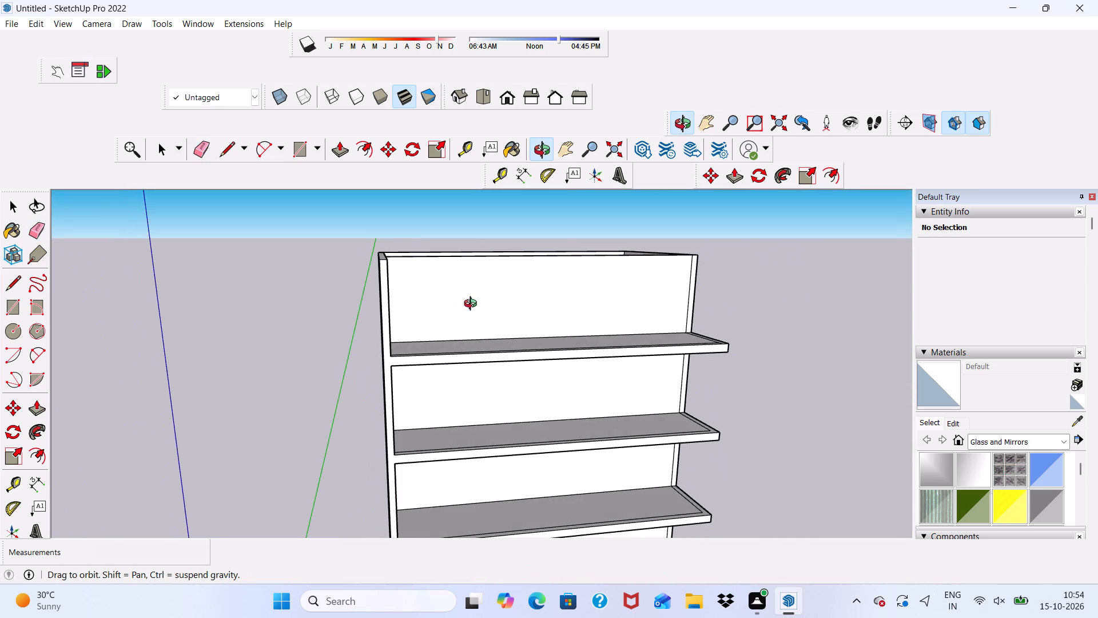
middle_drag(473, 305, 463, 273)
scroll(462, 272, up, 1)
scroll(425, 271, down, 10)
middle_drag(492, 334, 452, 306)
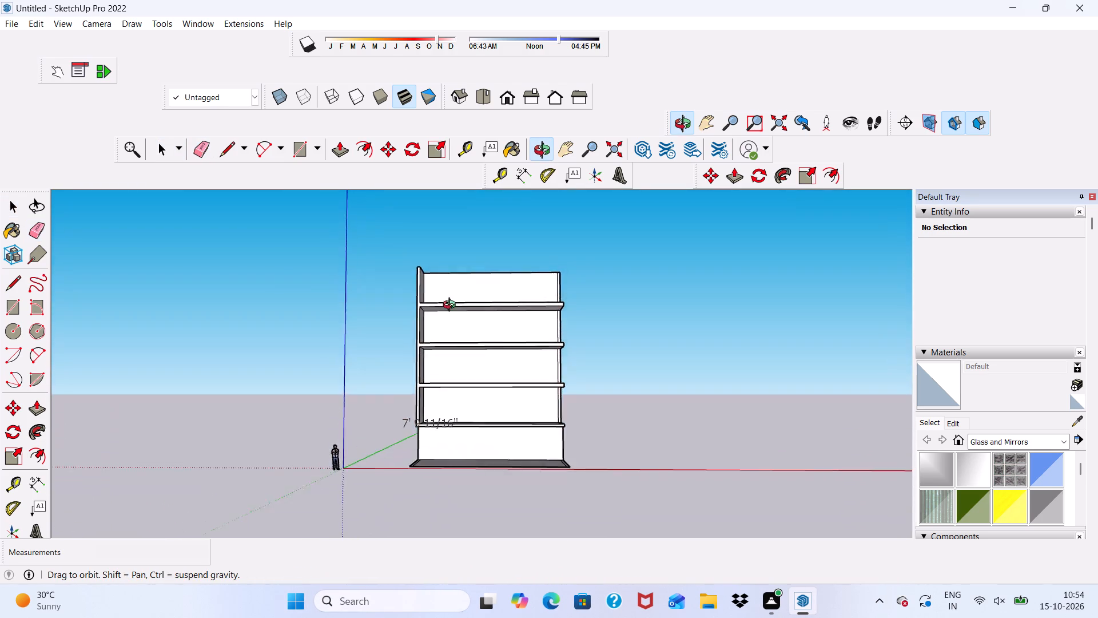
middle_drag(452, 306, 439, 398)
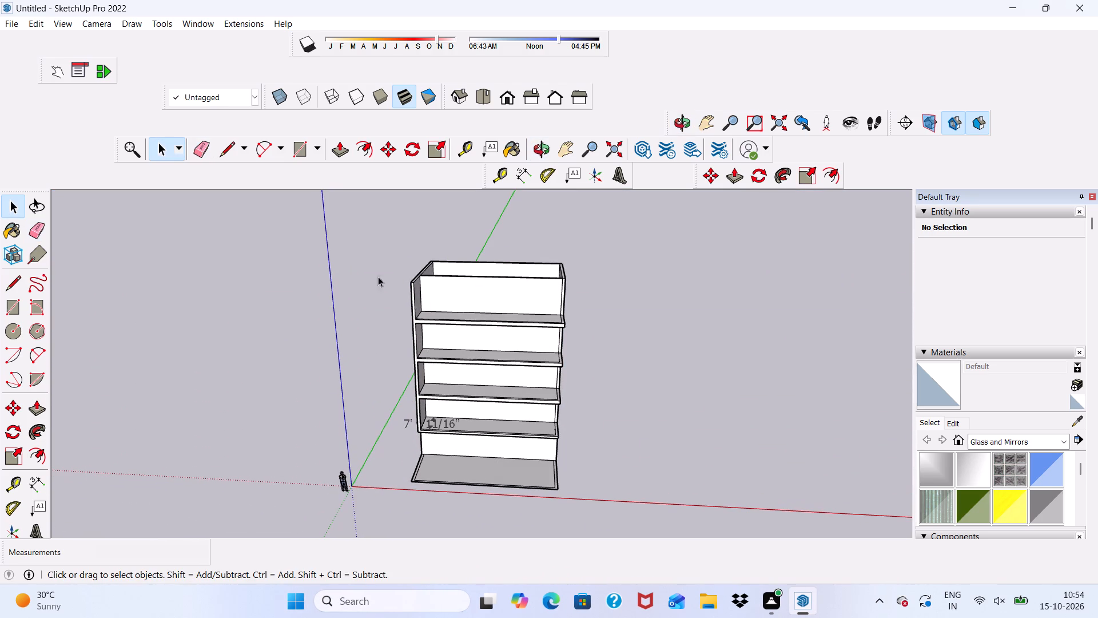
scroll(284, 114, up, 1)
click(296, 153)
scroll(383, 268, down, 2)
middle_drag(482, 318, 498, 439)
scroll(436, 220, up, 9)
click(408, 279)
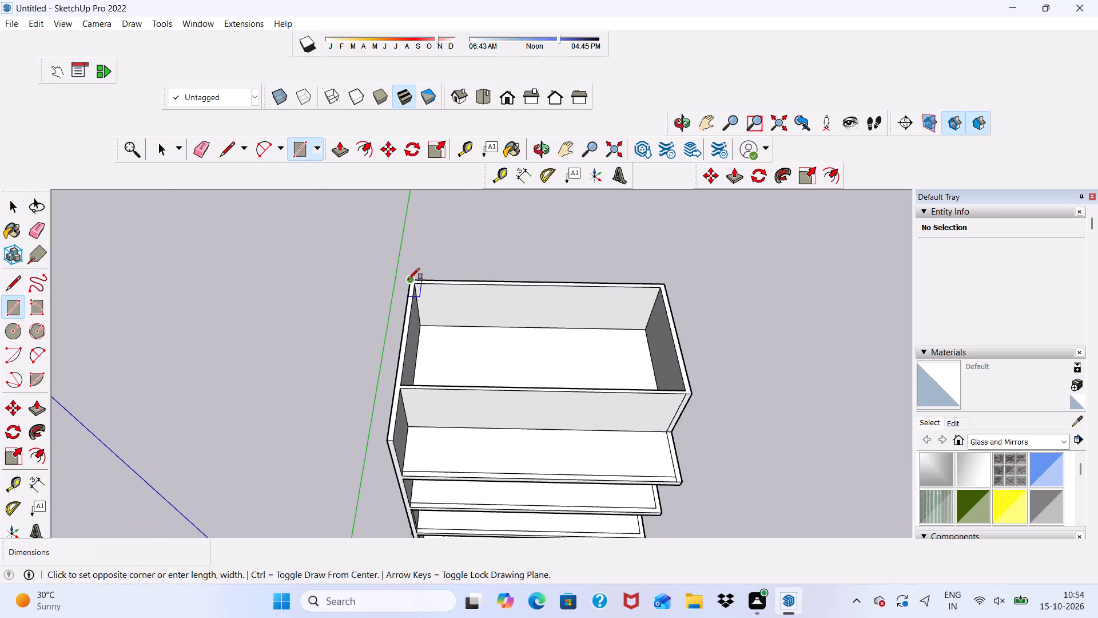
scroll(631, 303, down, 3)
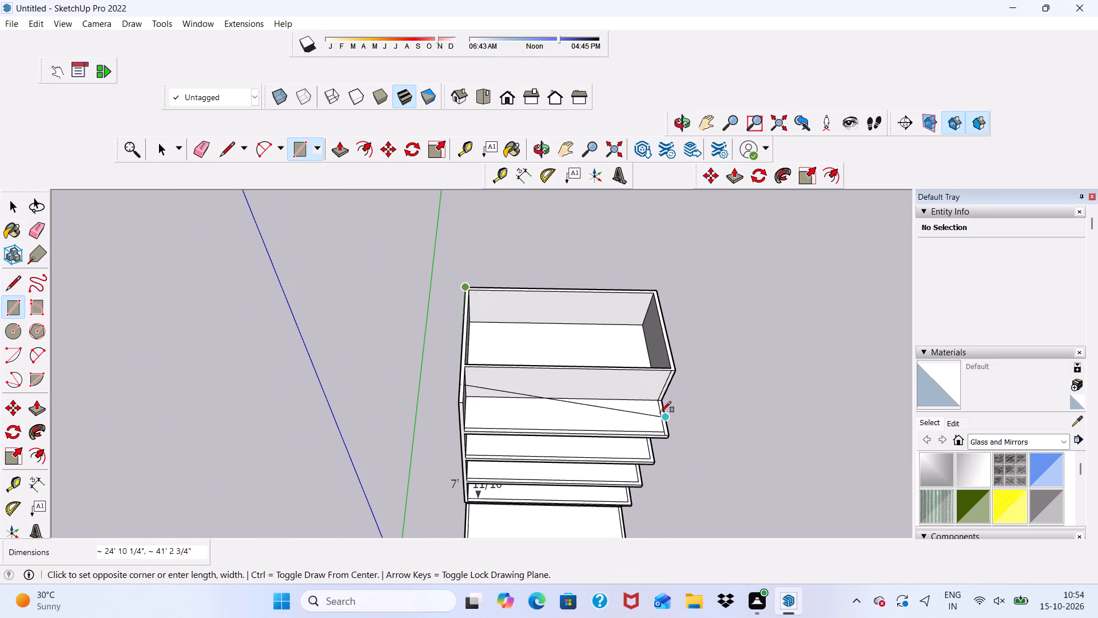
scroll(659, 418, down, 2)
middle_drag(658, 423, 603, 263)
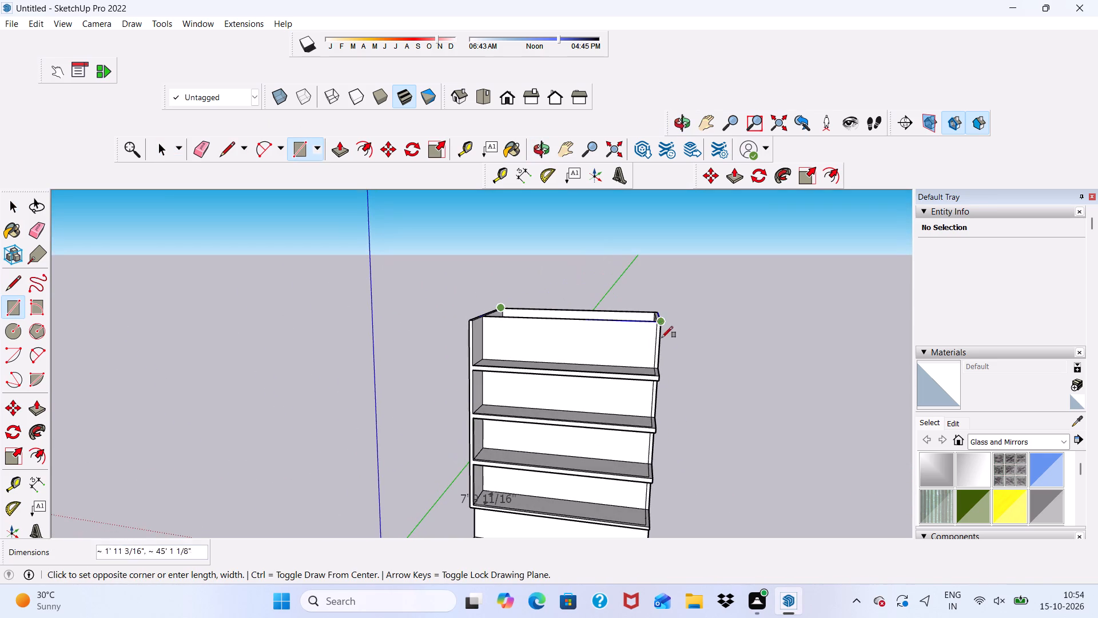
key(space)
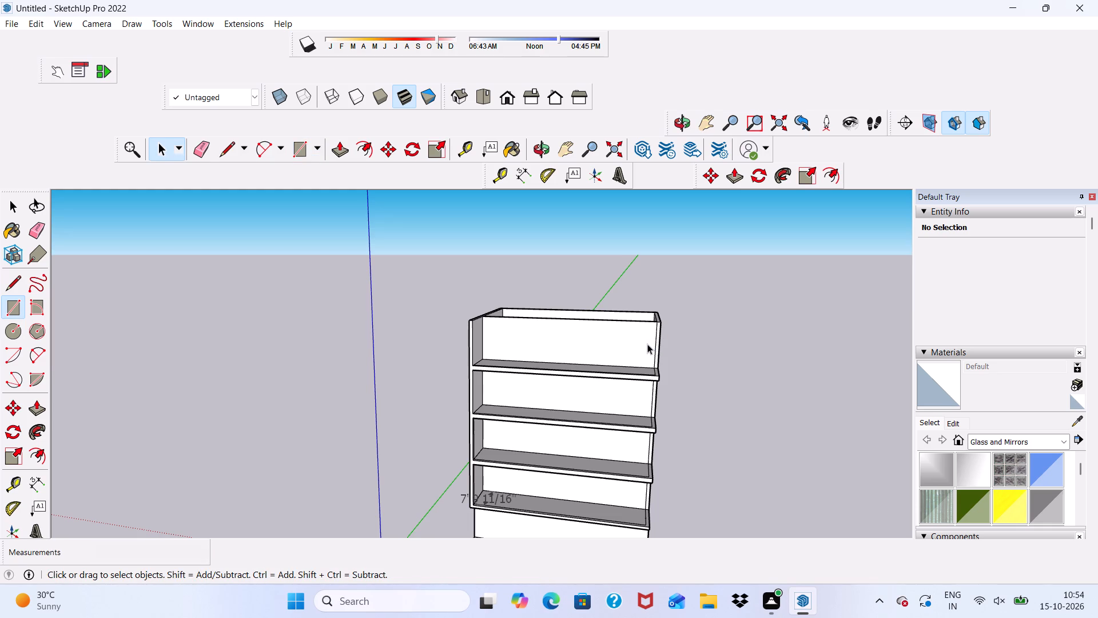
Draw a rectangle across the top of the top storey's walls, starting from the back-left outer corner.
scroll(630, 340, up, 2)
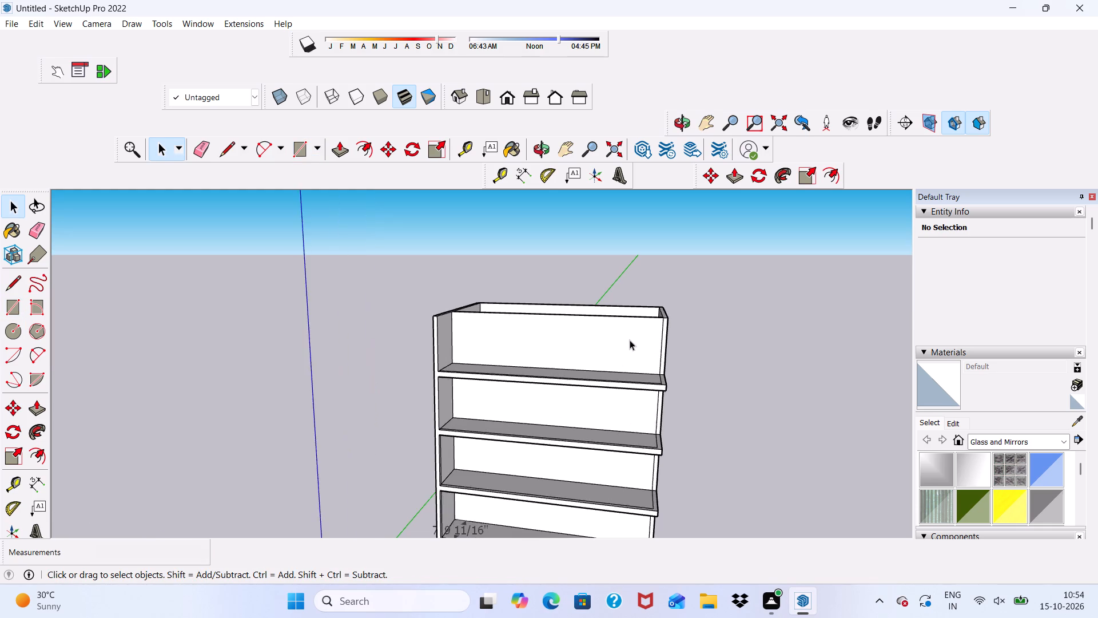
scroll(616, 328, down, 5)
middle_drag(633, 337, 523, 463)
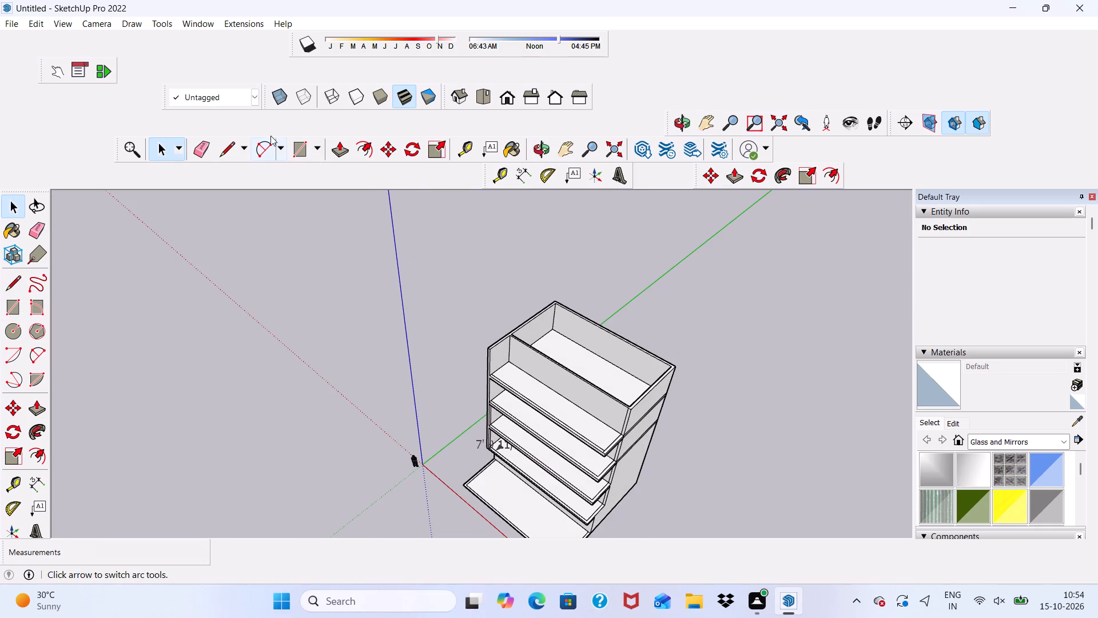
click(297, 157)
scroll(578, 308, up, 3)
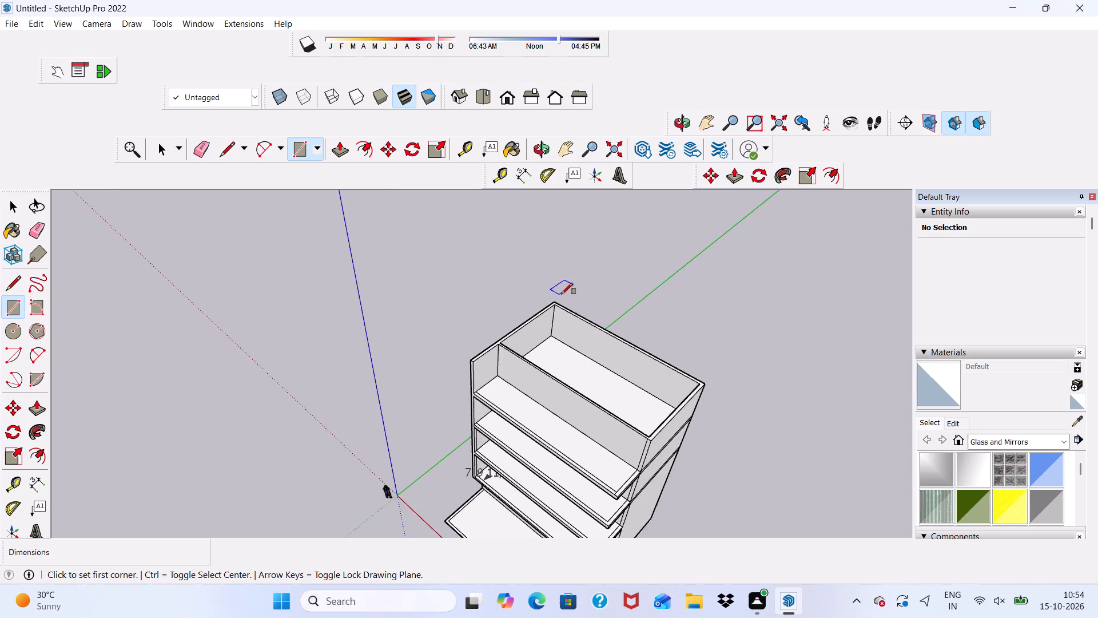
scroll(566, 297, up, 5)
click(555, 299)
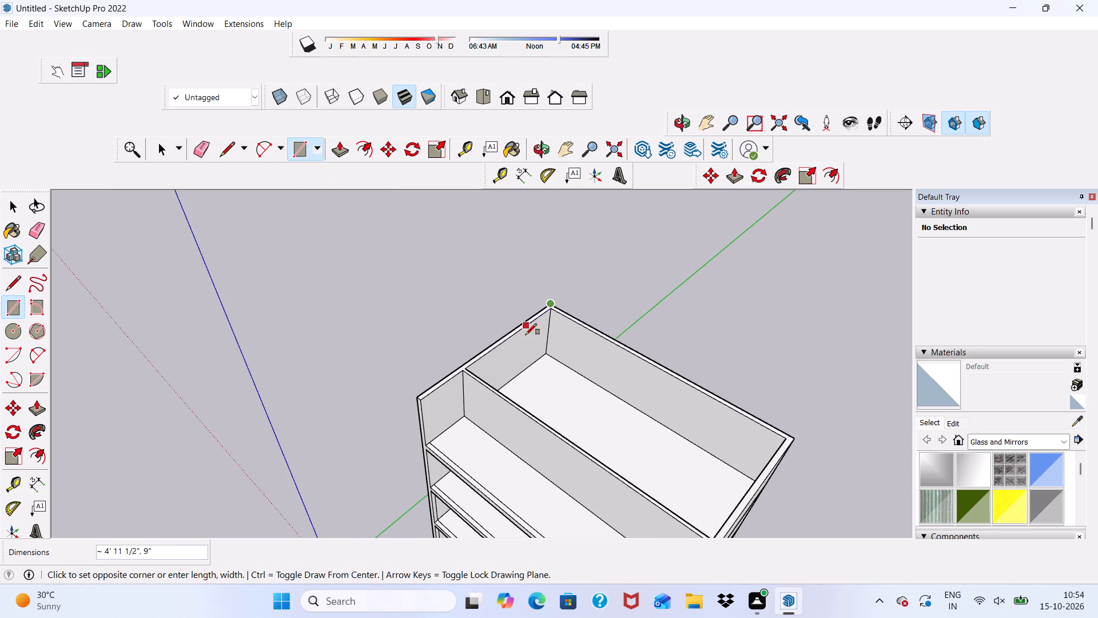
scroll(618, 433, down, 4)
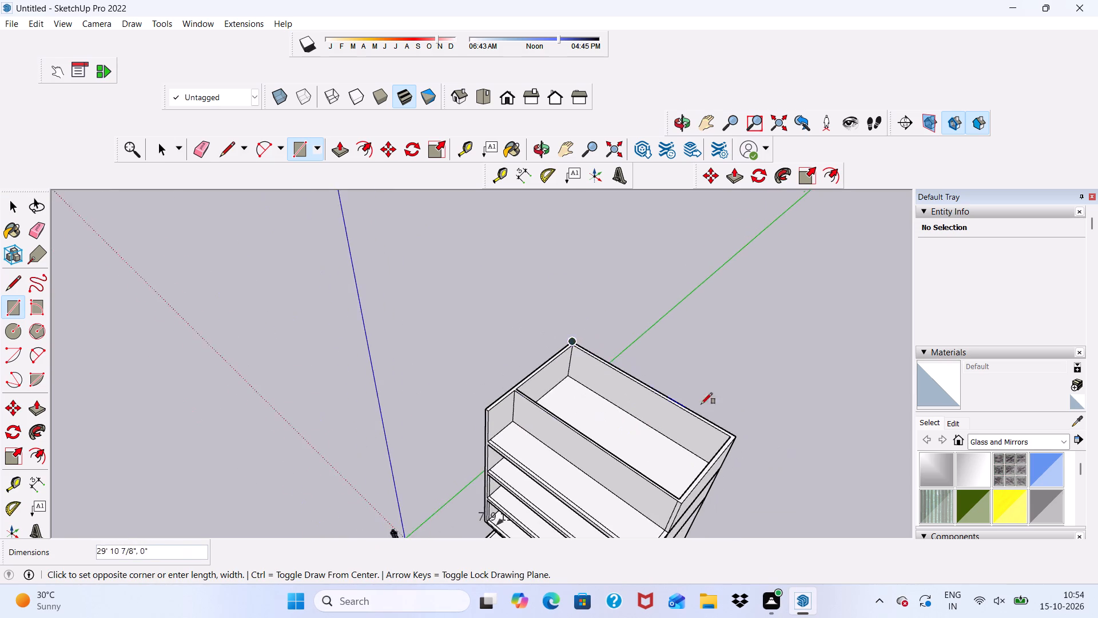
scroll(670, 295, down, 8)
scroll(674, 437, down, 1)
middle_drag(674, 439, 786, 342)
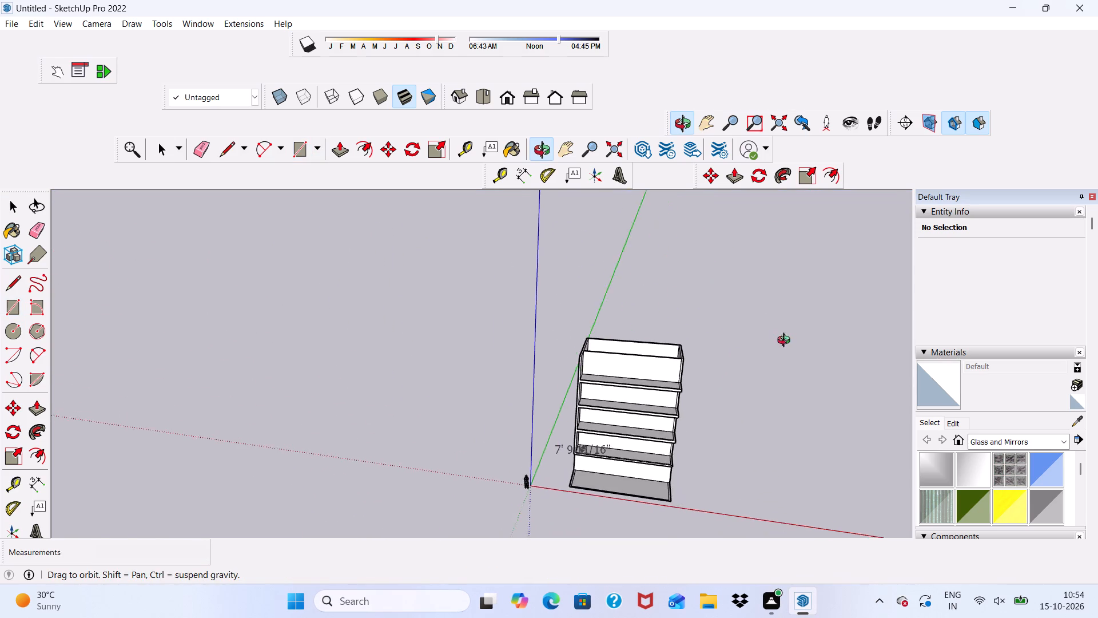
middle_drag(786, 342, 790, 342)
scroll(671, 381, up, 5)
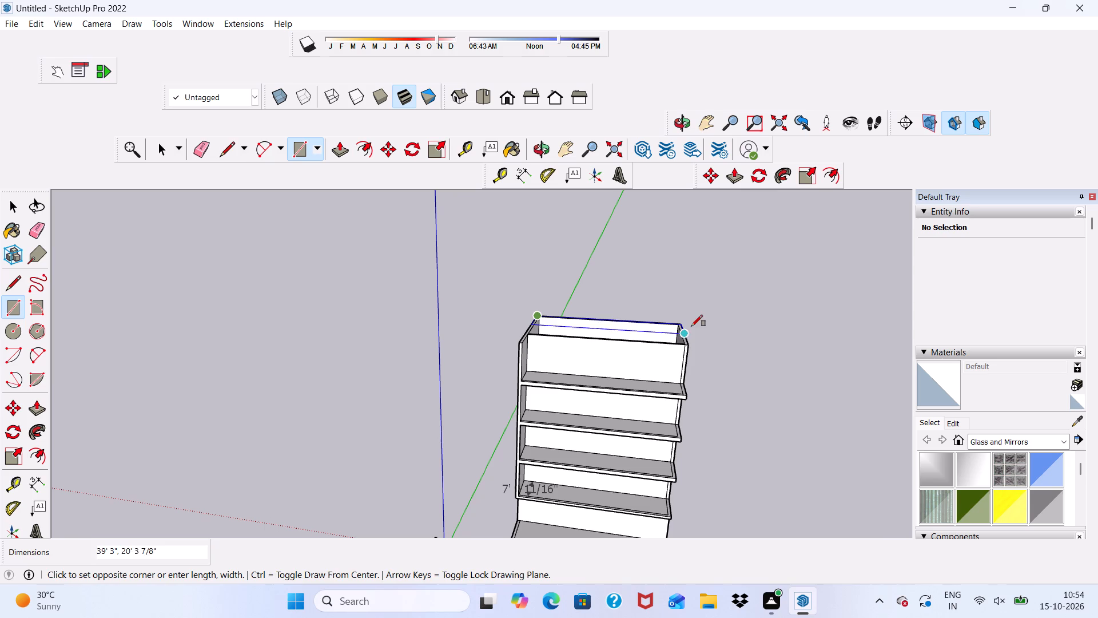
middle_drag(643, 364, 730, 307)
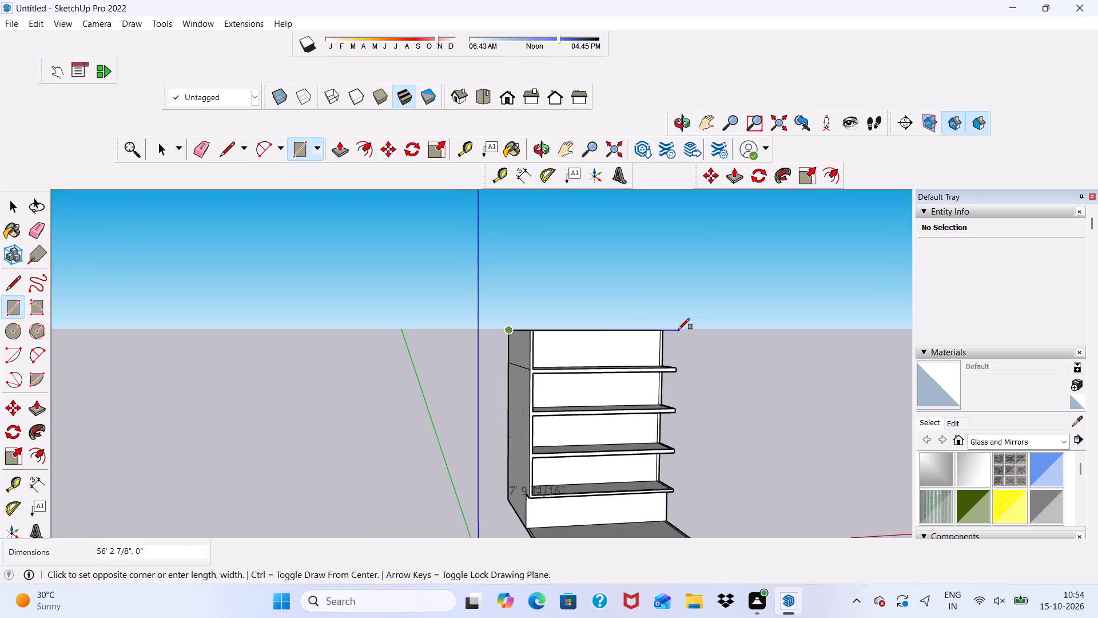
scroll(669, 314, down, 2)
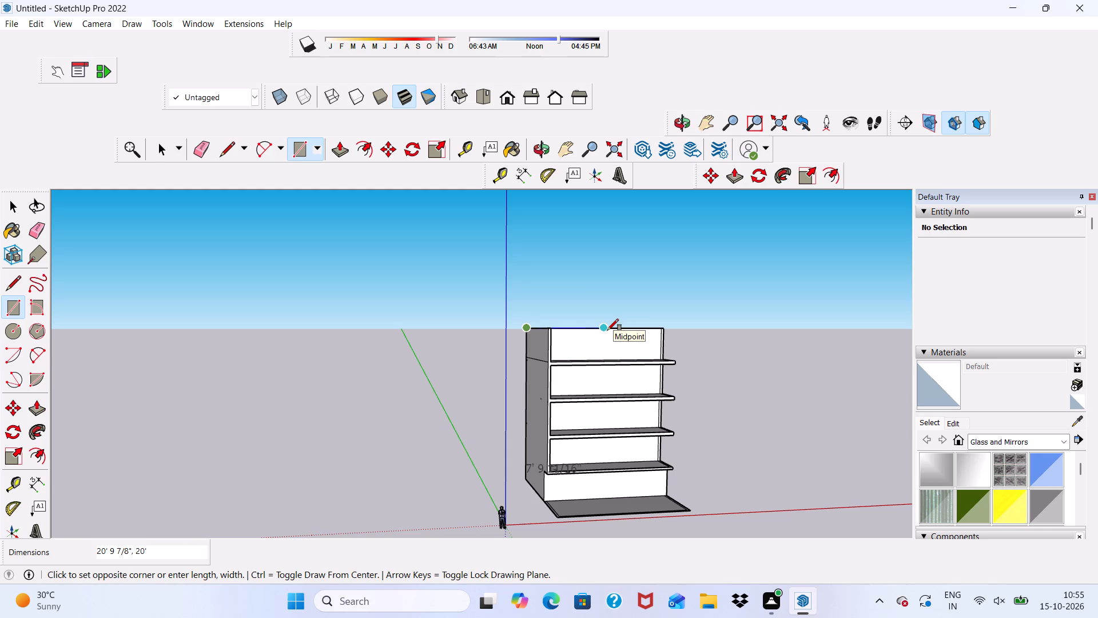
scroll(582, 376, down, 3)
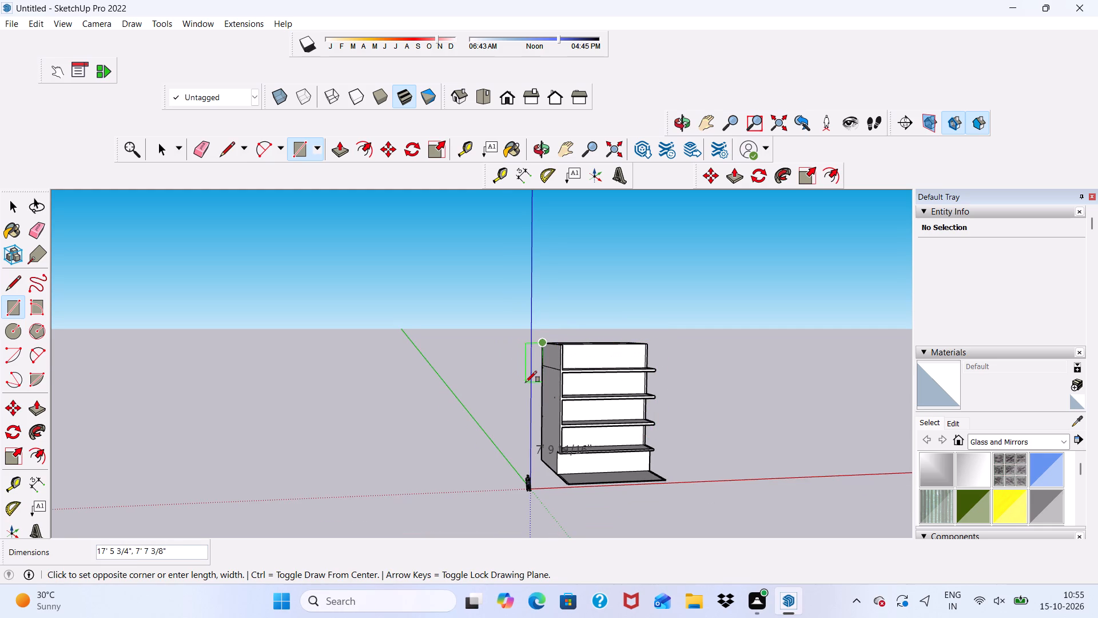
scroll(527, 389, down, 1)
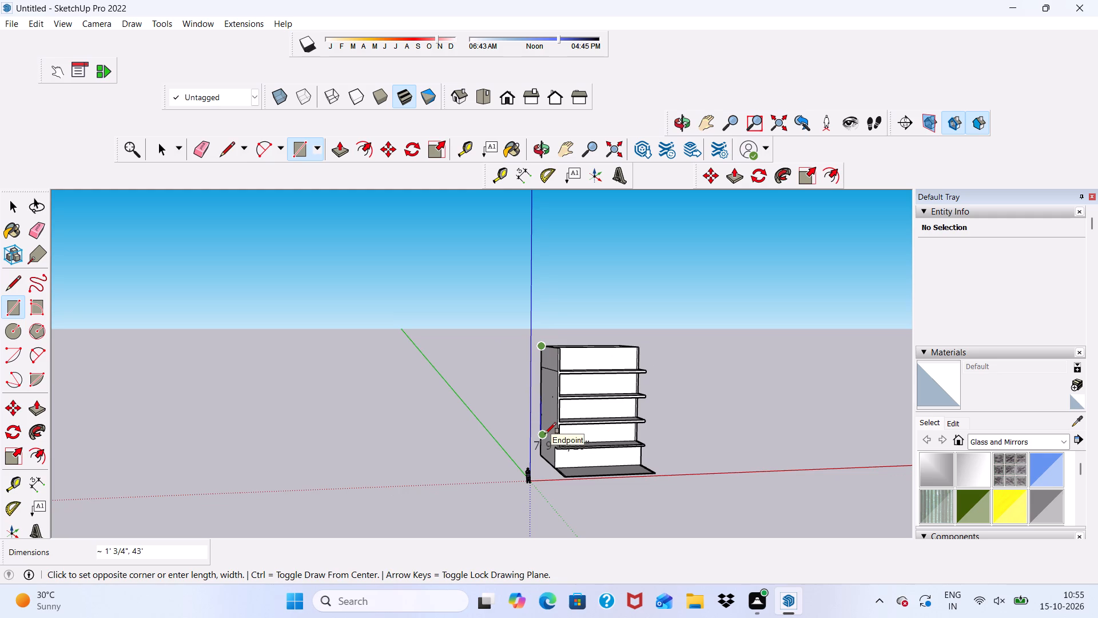
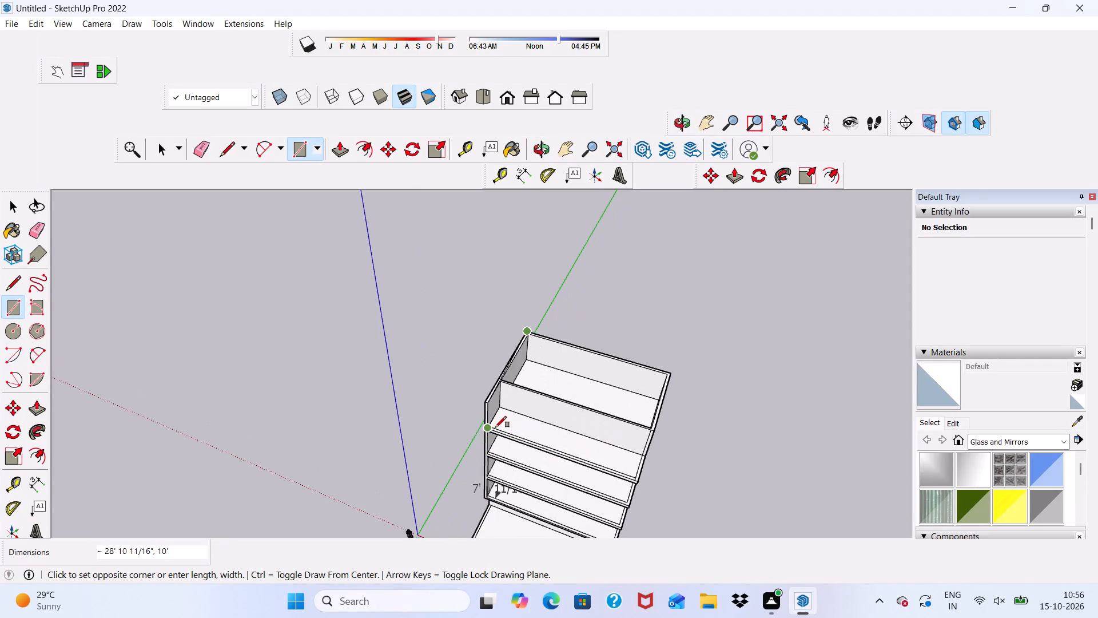
Draw a rectangle about 39' 3" by 28' 2" across the open top of the shelf unit.
key(space)
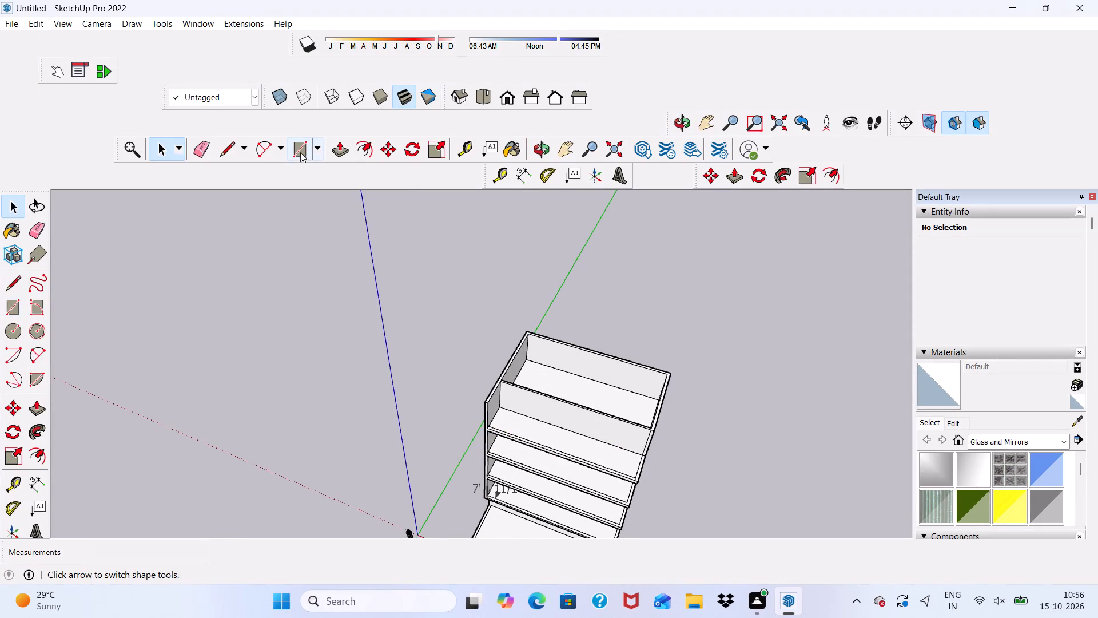
click(299, 150)
scroll(534, 446, up, 3)
scroll(476, 390, up, 4)
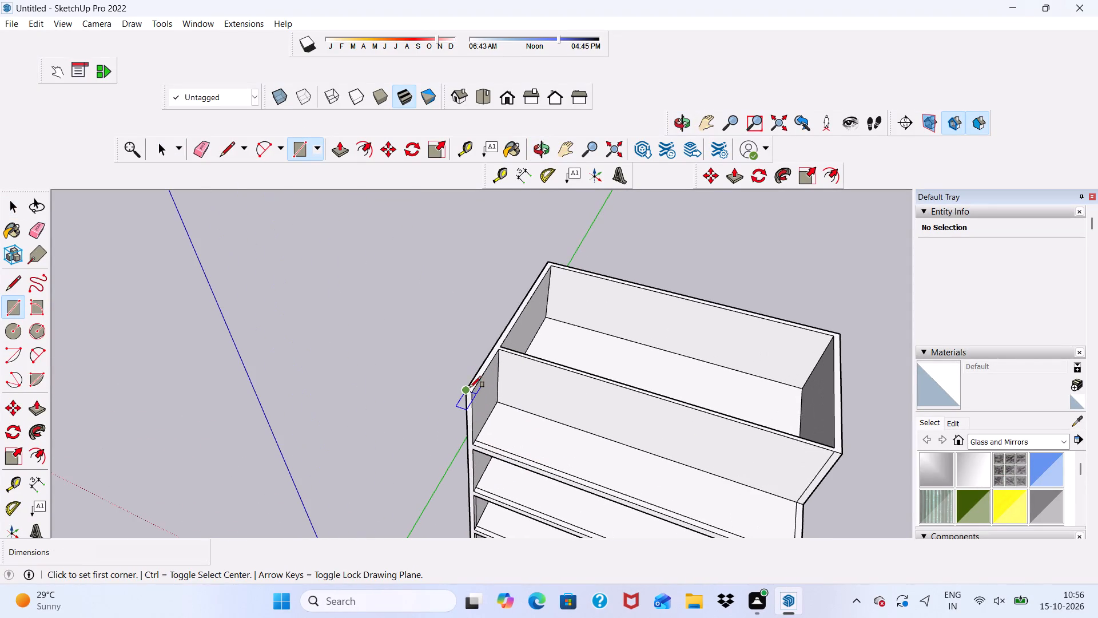
click(466, 389)
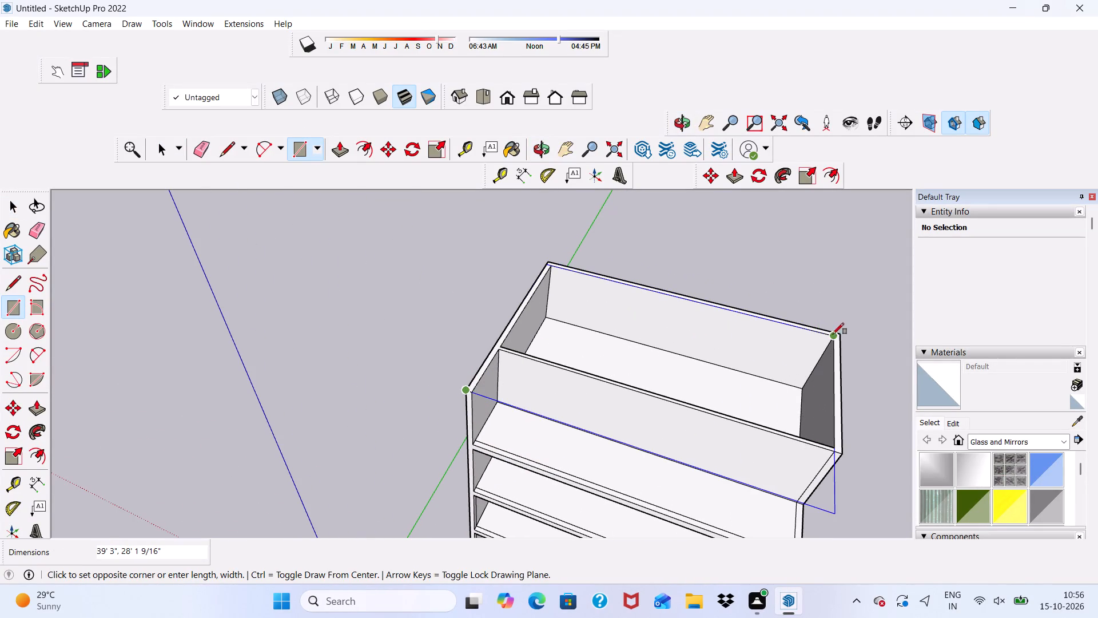
click(838, 336)
Push/Pull the new face over the unit's front top section upward by 1'.
scroll(773, 350, down, 2)
middle_drag(710, 370, 723, 308)
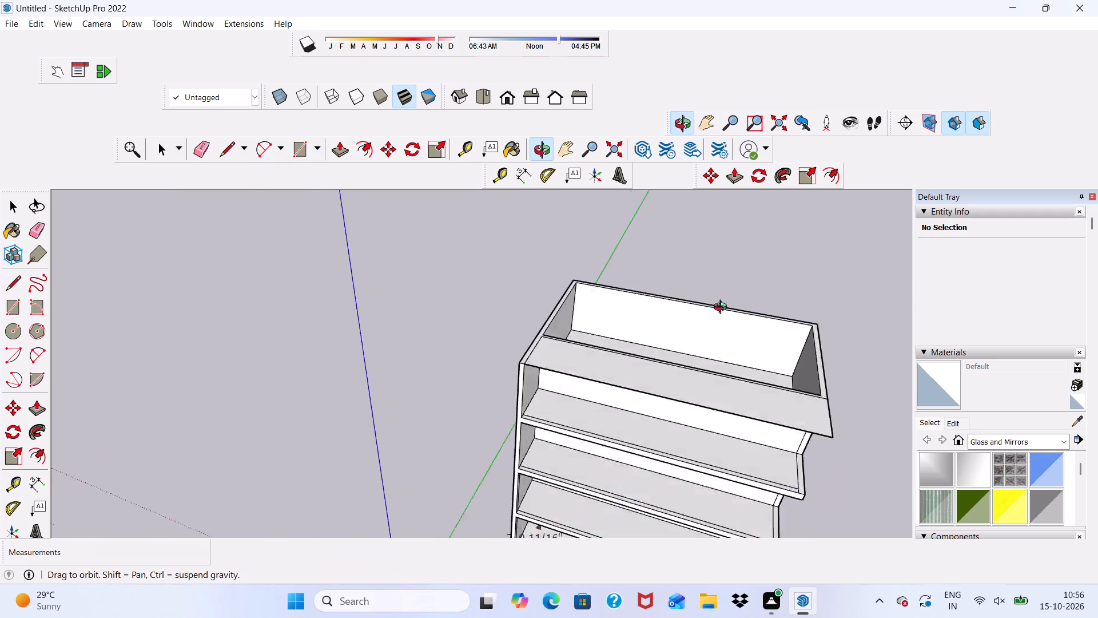
middle_drag(723, 308, 743, 350)
scroll(583, 312, up, 4)
key(space)
scroll(579, 406, up, 2)
click(572, 424)
click(331, 153)
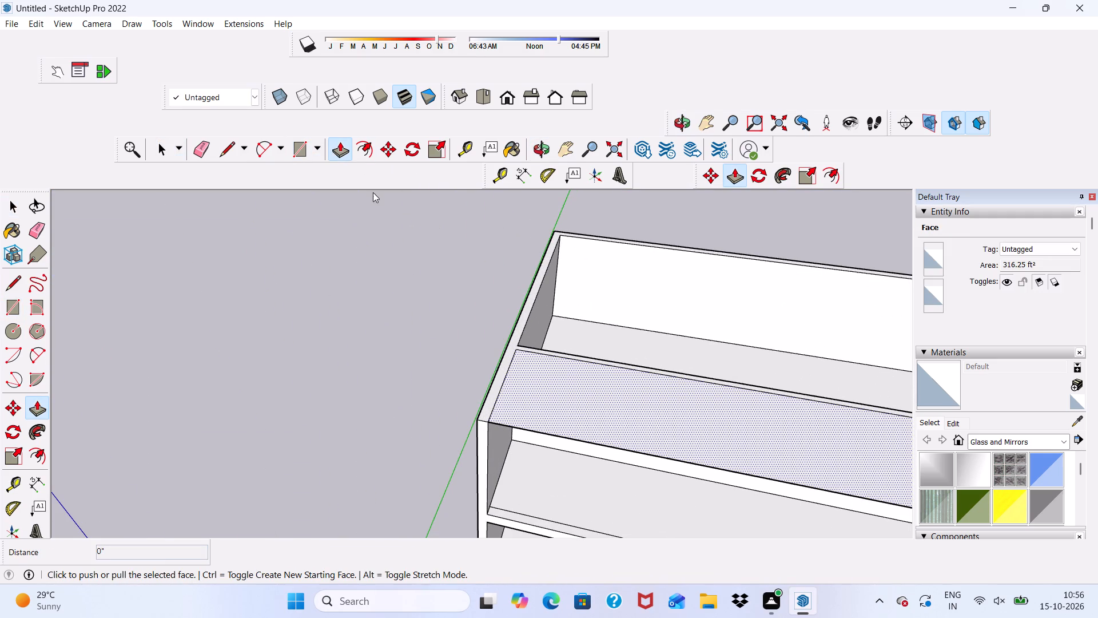
click(651, 429)
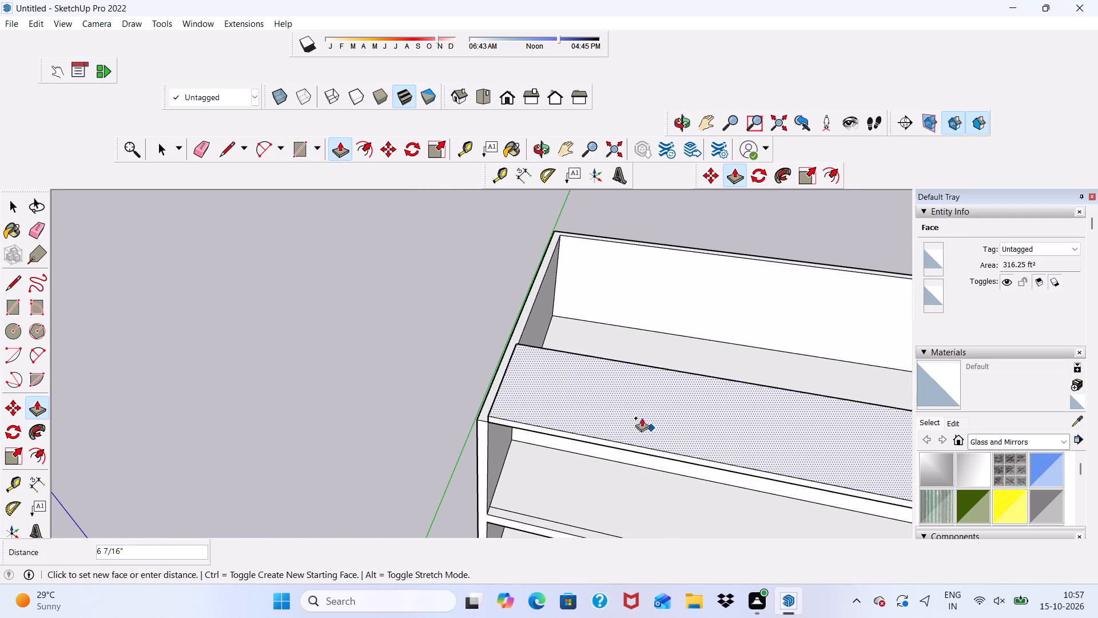
text(1')
key(Return)
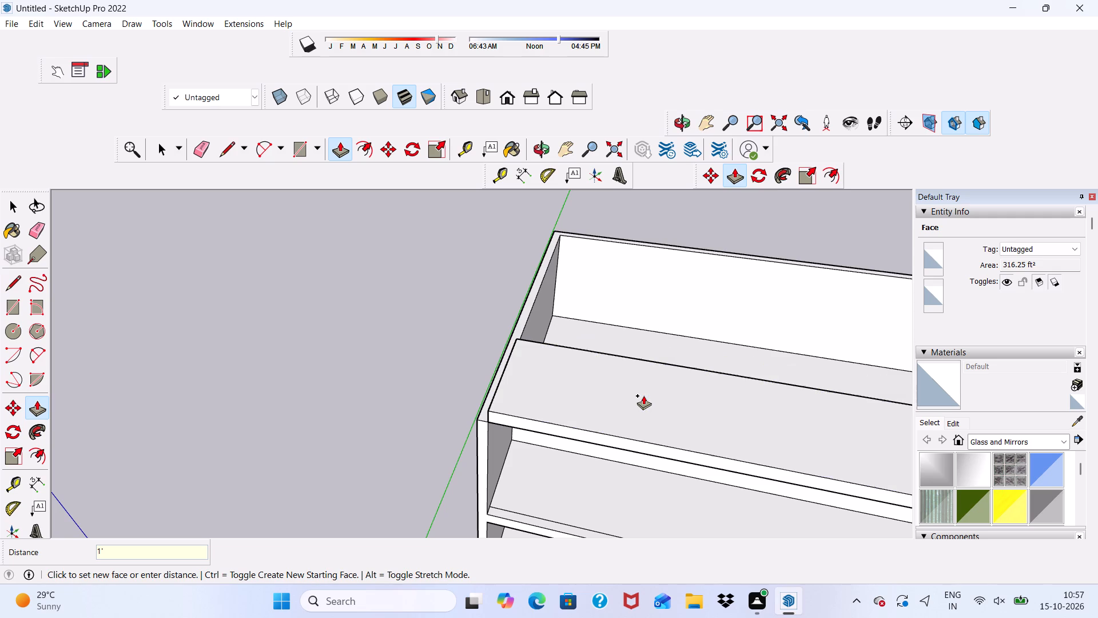
Extend the end face of the raised front slab flush with the outer face of the side panel.
middle_drag(482, 406, 673, 390)
scroll(485, 407, down, 1)
scroll(634, 319, up, 8)
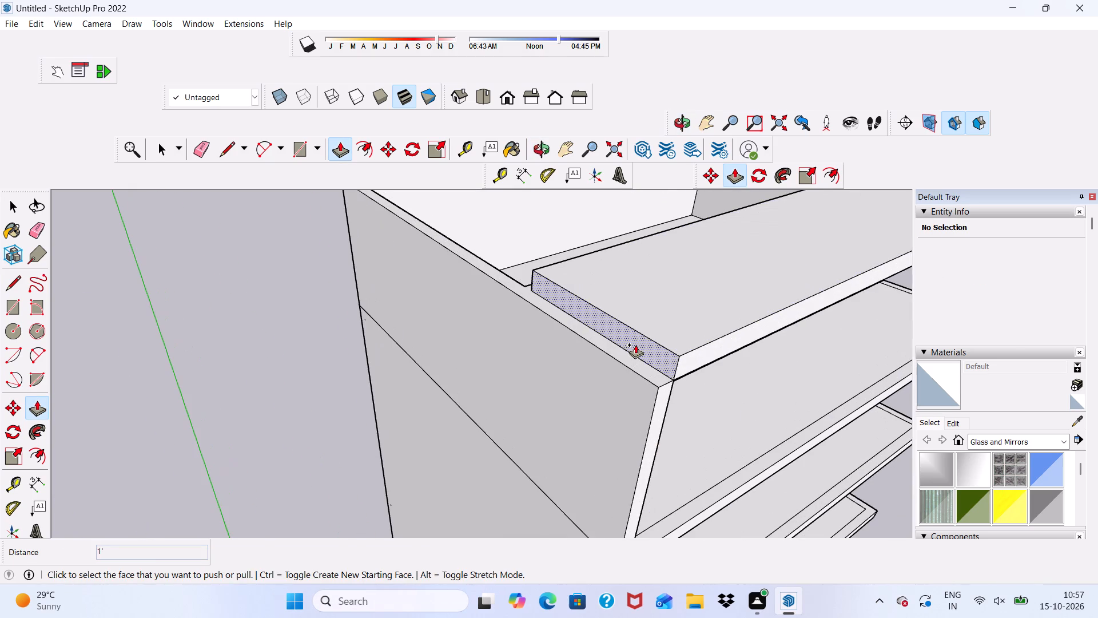
click(635, 343)
click(652, 405)
Extend the slab's rear face about 20' 9 7/8" across the open rear compartment to the unit's back edge.
middle_drag(582, 318, 791, 331)
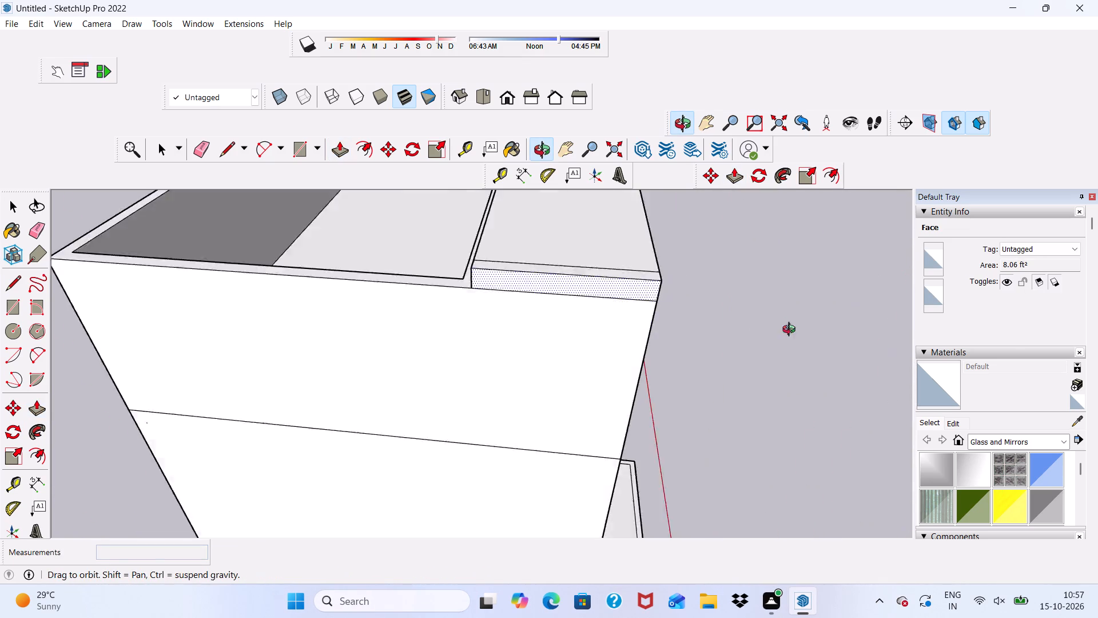
middle_drag(791, 331, 854, 319)
scroll(463, 285, up, 5)
scroll(417, 234, up, 1)
click(424, 236)
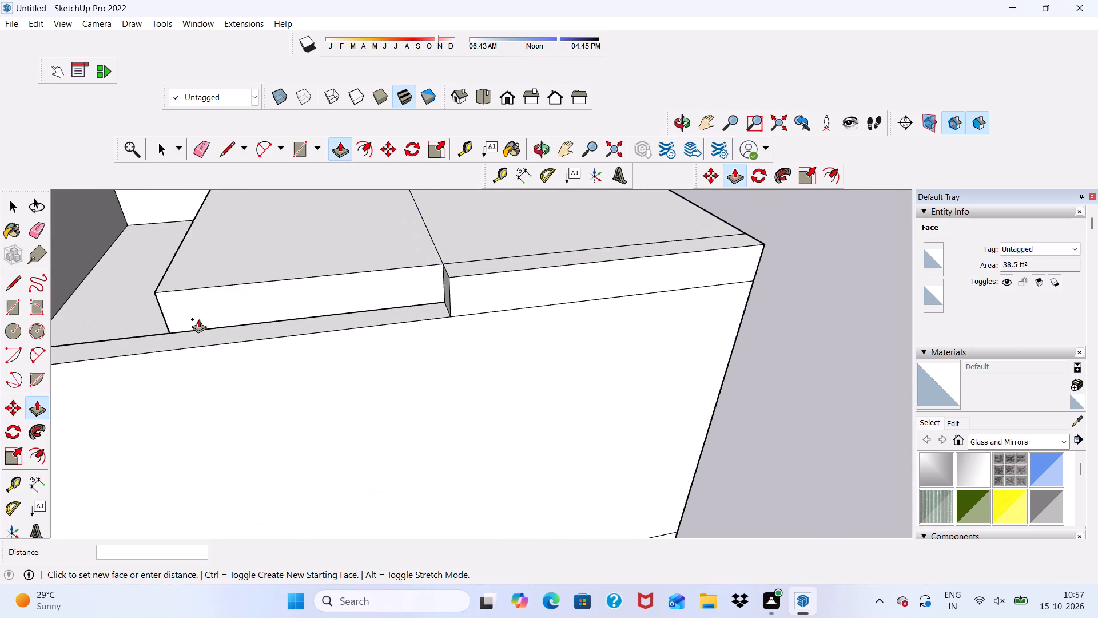
scroll(202, 323, down, 16)
scroll(110, 343, up, 4)
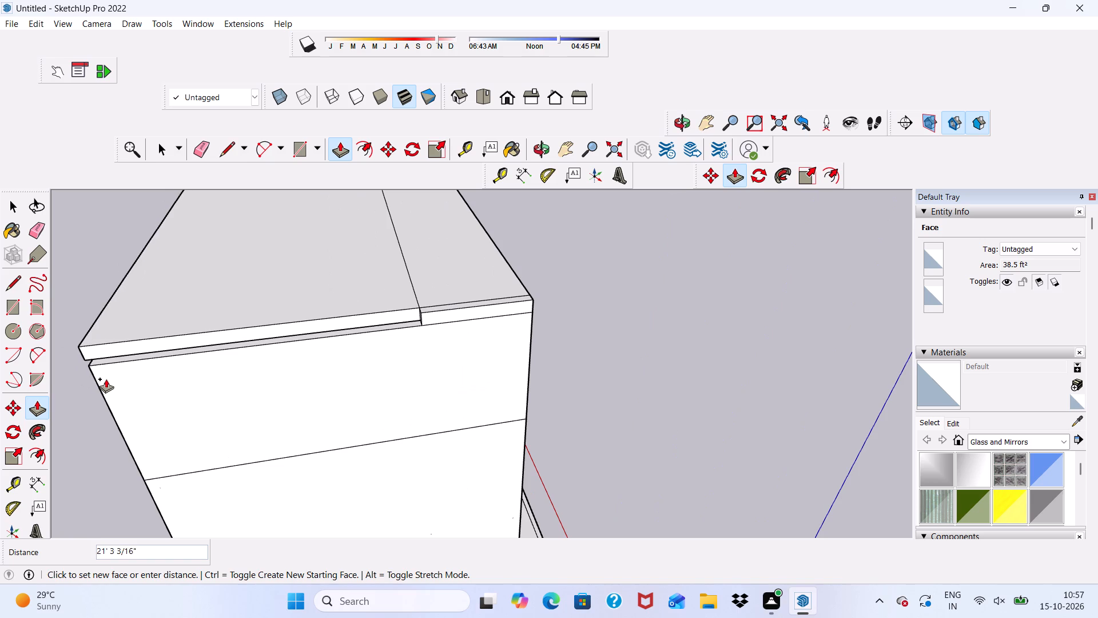
middle_drag(124, 365, 455, 281)
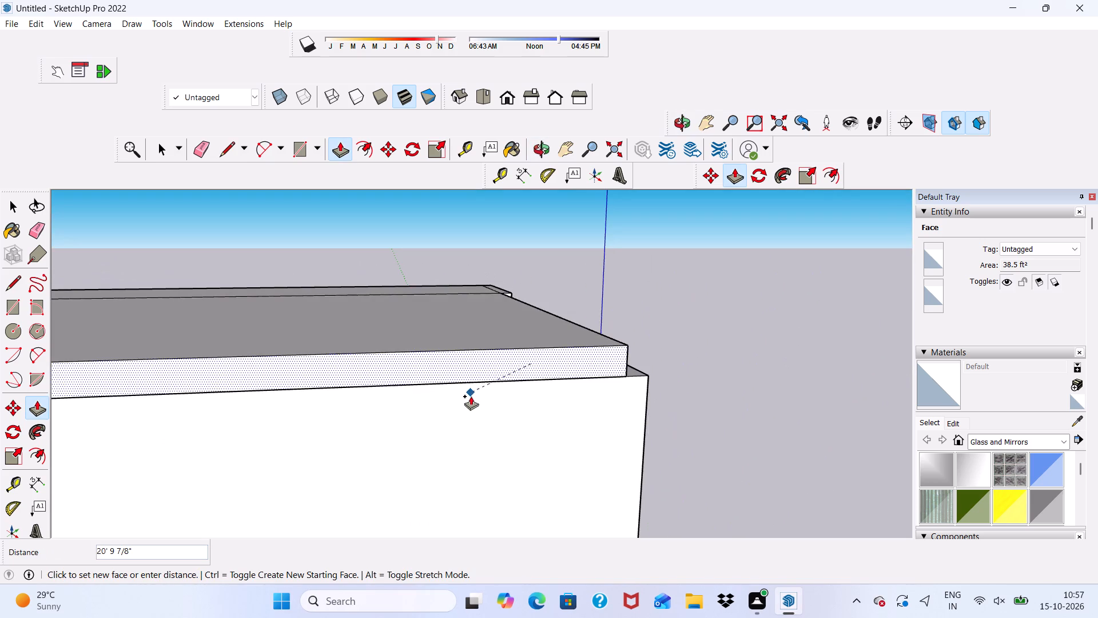
drag(472, 403, 478, 407)
Extend the rear slab section's side face 9" so it is flush with the front section's end.
scroll(543, 407, down, 2)
middle_drag(563, 409, 305, 488)
scroll(329, 384, up, 5)
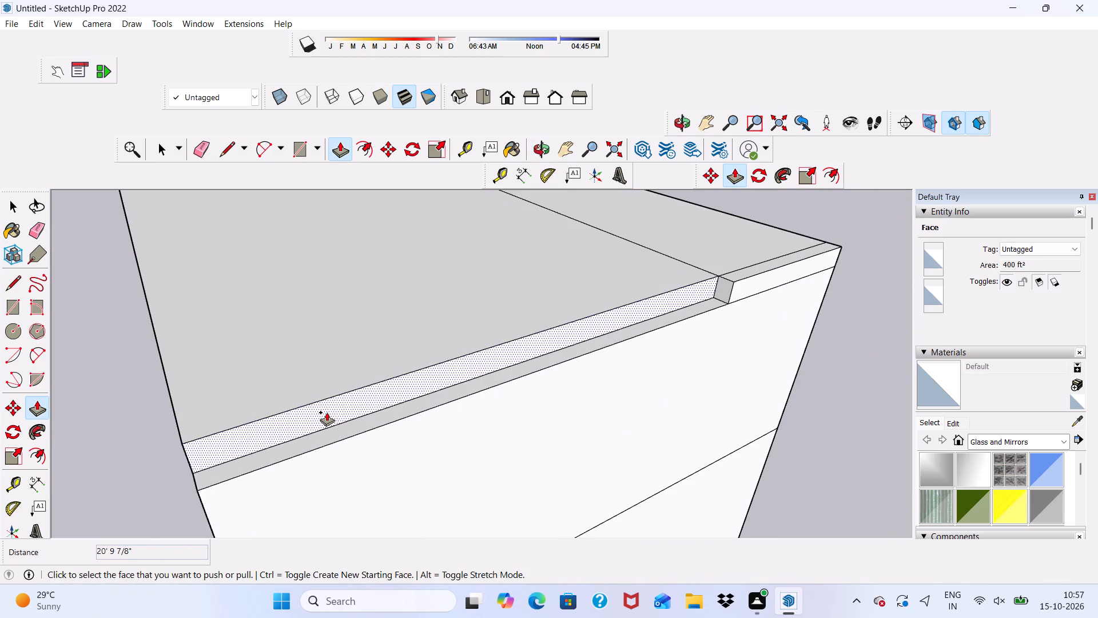
click(327, 412)
click(755, 281)
Extend the rear slab section's opposite side face 9" out to the outer face of that side panel.
scroll(662, 299, down, 4)
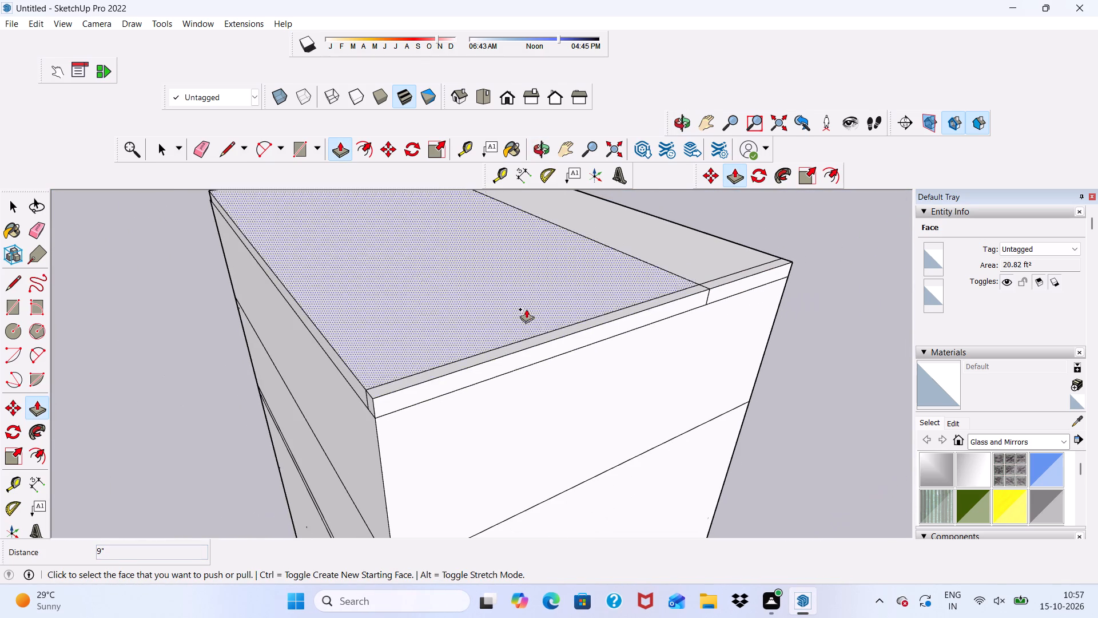
scroll(196, 203, down, 1)
middle_drag(316, 310, 640, 300)
scroll(493, 245, down, 3)
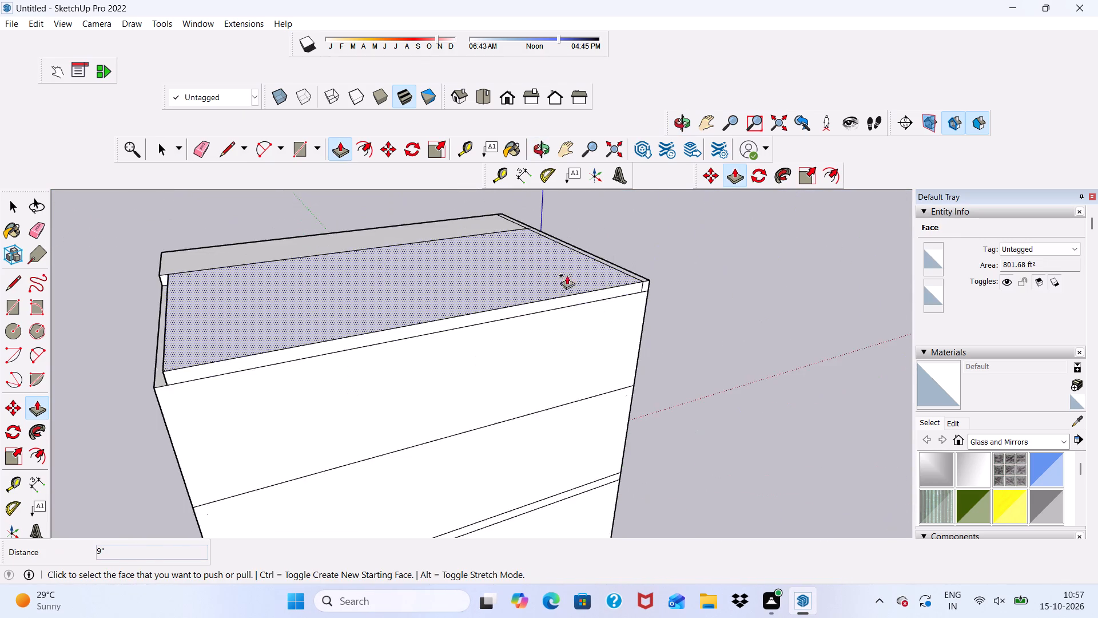
scroll(567, 275, down, 5)
scroll(333, 321, up, 19)
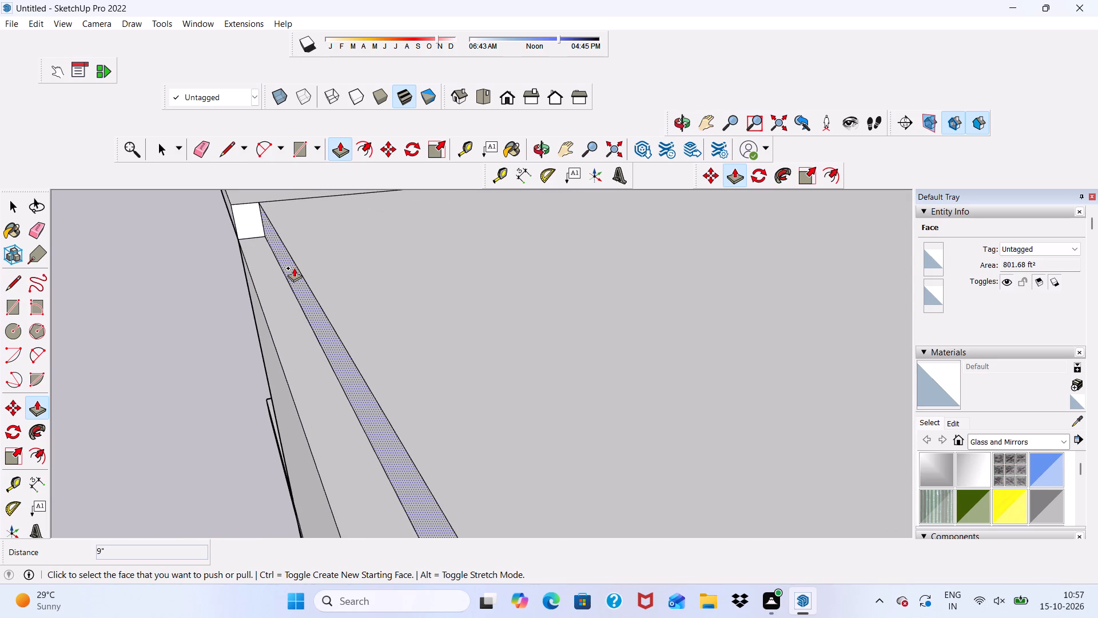
click(294, 268)
scroll(253, 310, down, 11)
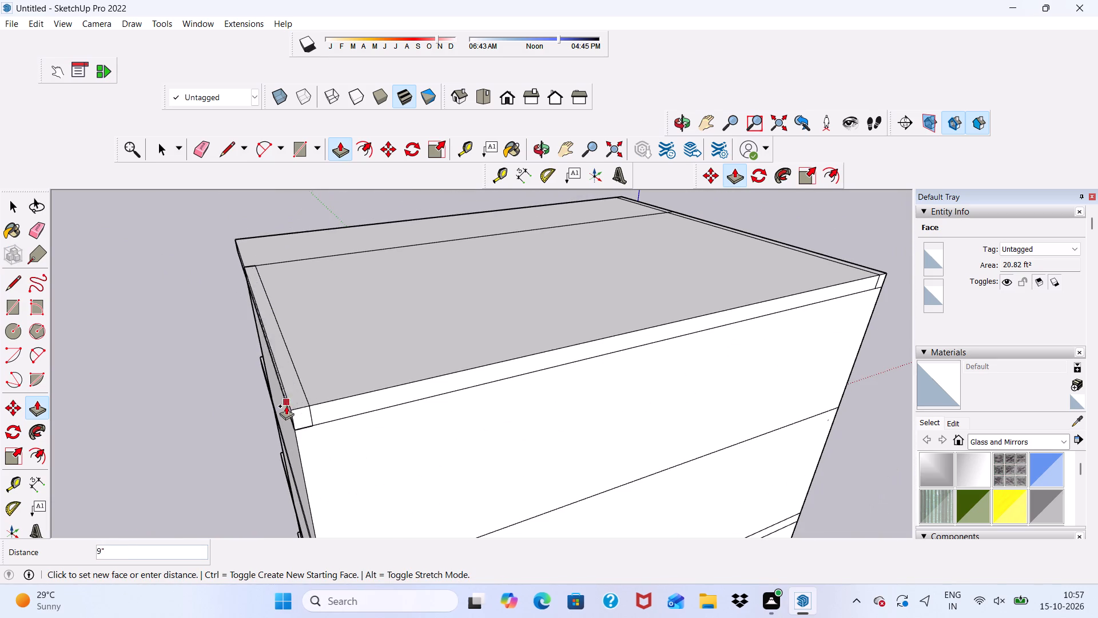
click(300, 437)
Erase the seam lines on the slab's top face and the short seam on its back edge at this corner.
click(203, 140)
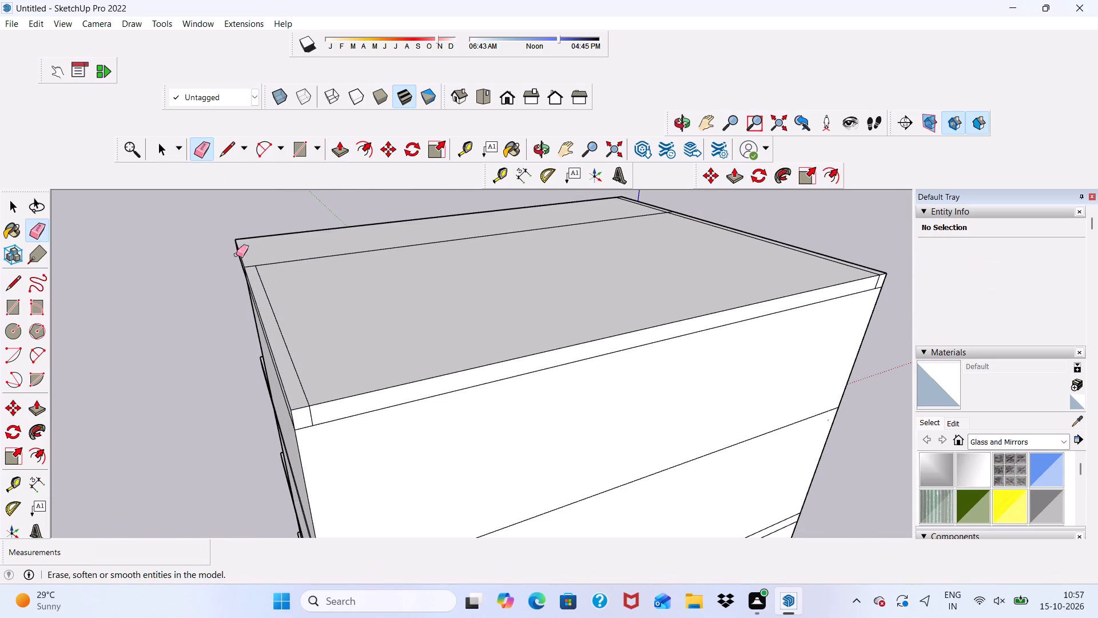
scroll(263, 277, up, 3)
drag(270, 256, 266, 312)
drag(245, 256, 246, 264)
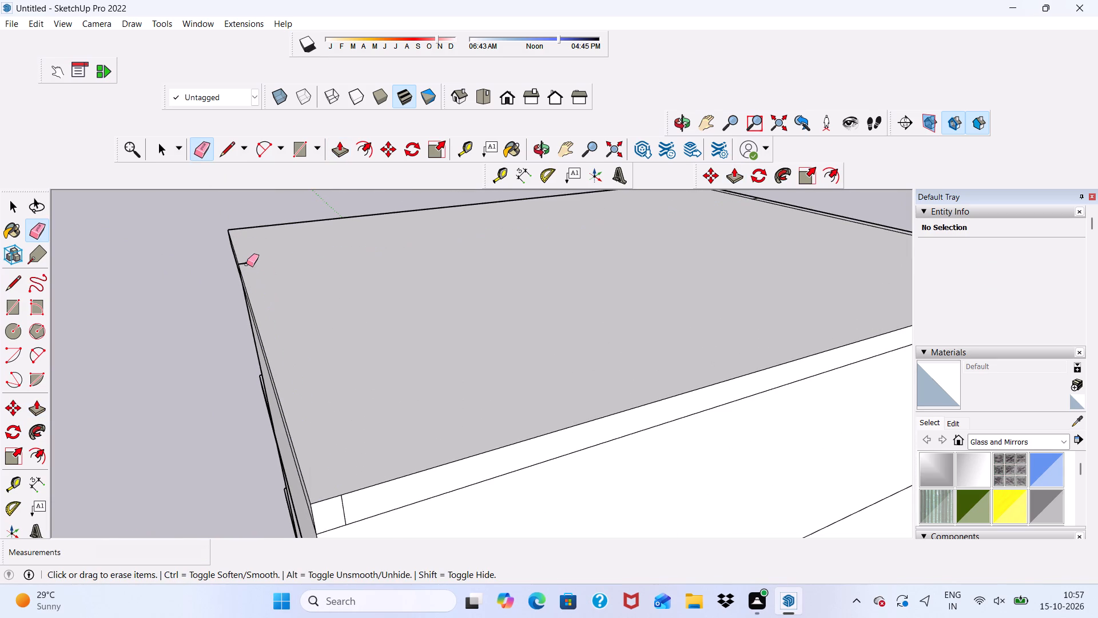
drag(246, 264, 249, 268)
scroll(234, 266, down, 8)
scroll(325, 417, up, 11)
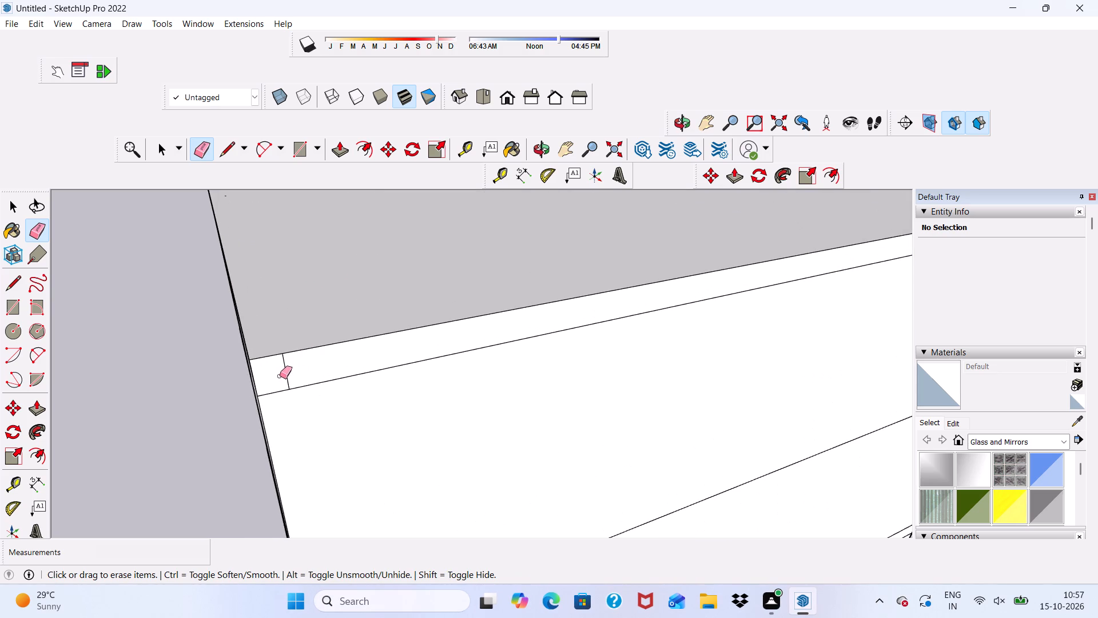
drag(280, 376, 315, 352)
Erase the lengthwise top seam and the short vertical edge seam at the slab's other back corner.
scroll(172, 366, down, 12)
middle_drag(414, 368, 201, 405)
scroll(228, 396, up, 2)
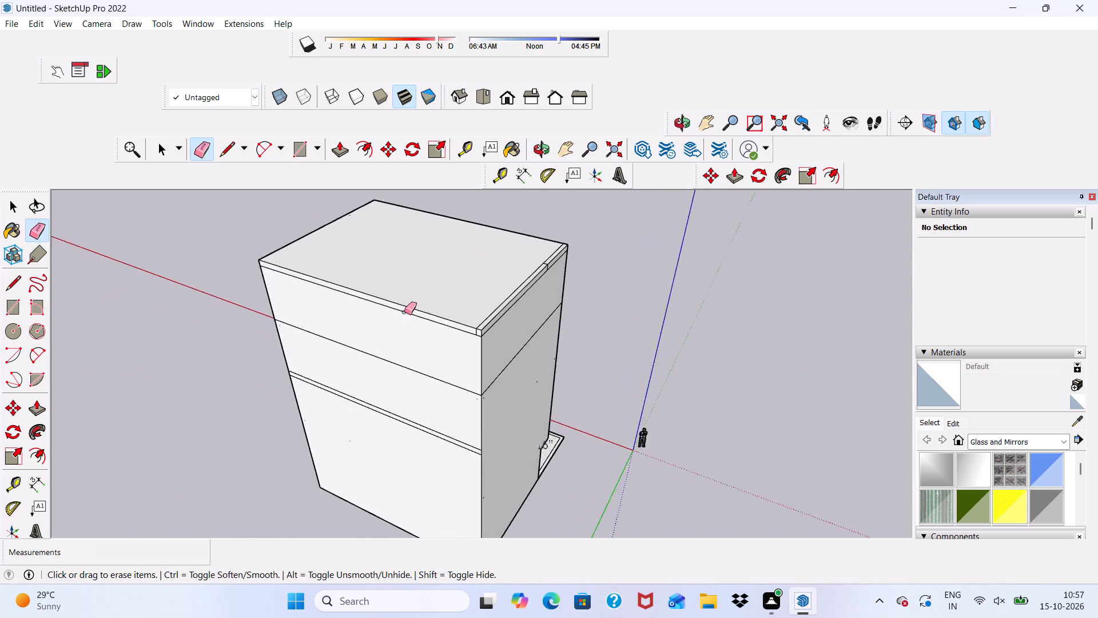
scroll(404, 312, up, 4)
scroll(440, 345, up, 9)
drag(535, 388, 536, 376)
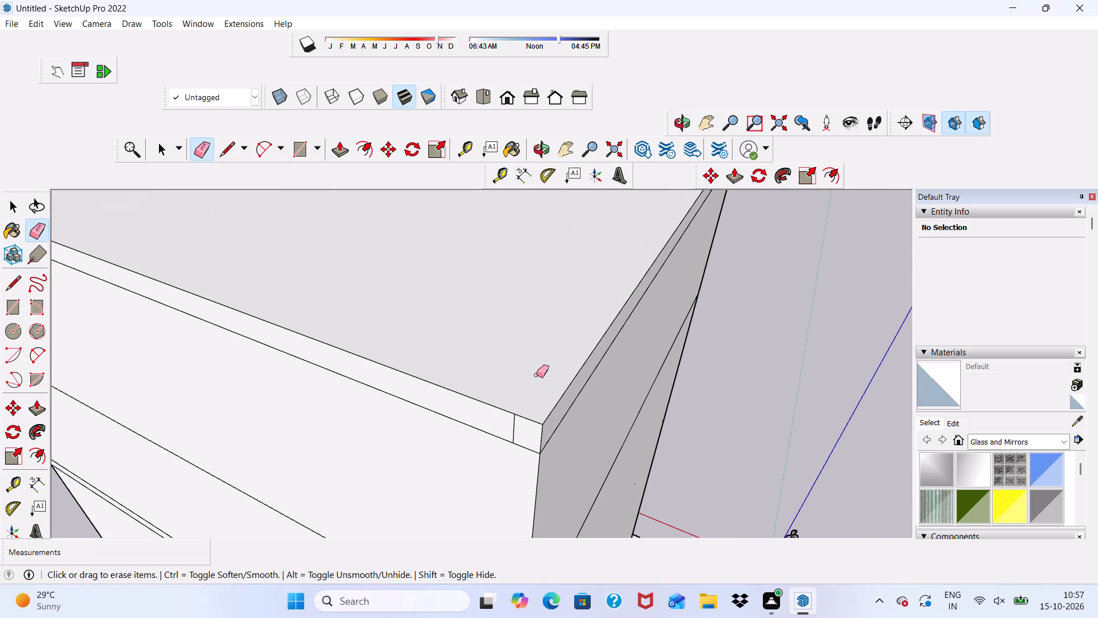
scroll(498, 441, up, 4)
click(525, 415)
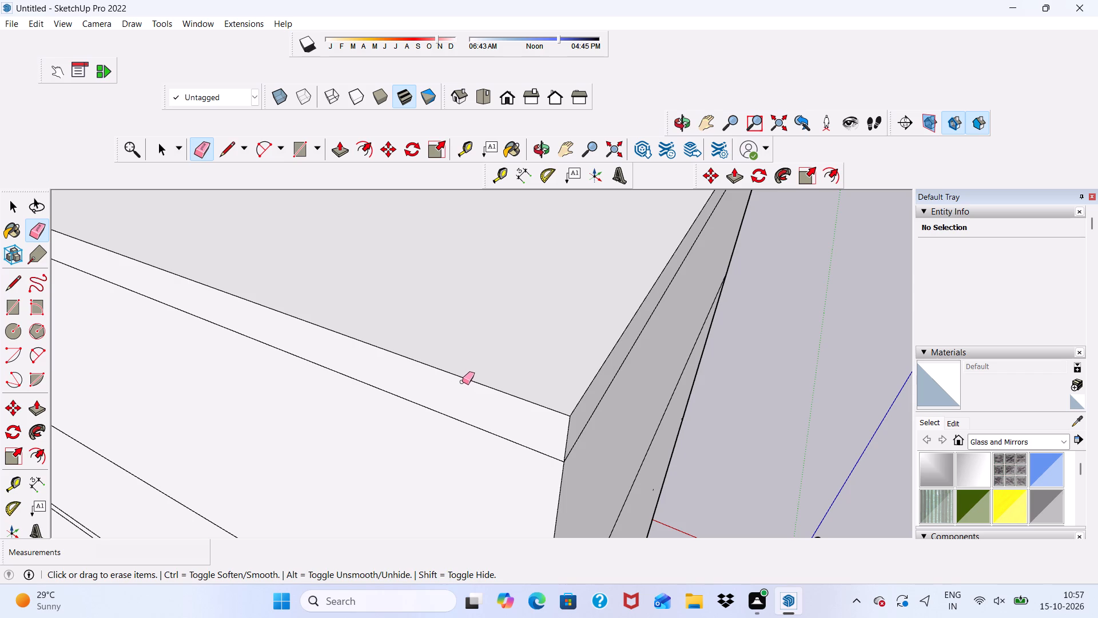
Erase the remaining strip outline on the slab's top and side near the front corner.
scroll(165, 239, down, 2)
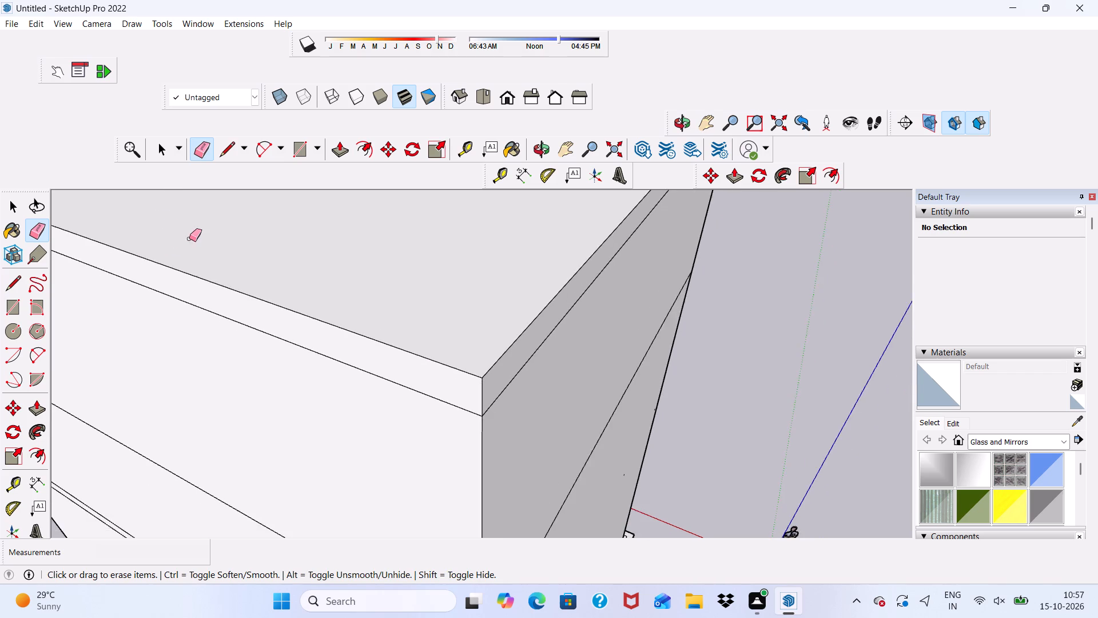
scroll(189, 239, down, 3)
scroll(457, 303, down, 14)
scroll(507, 244, up, 6)
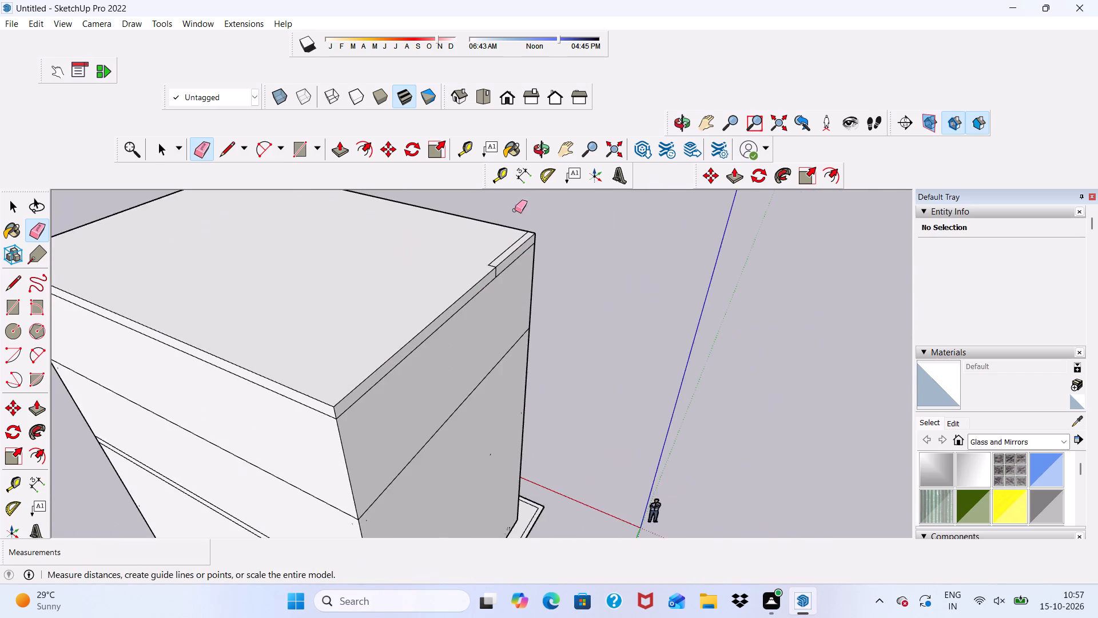
scroll(515, 210, up, 12)
scroll(467, 356, down, 1)
drag(375, 400, 385, 402)
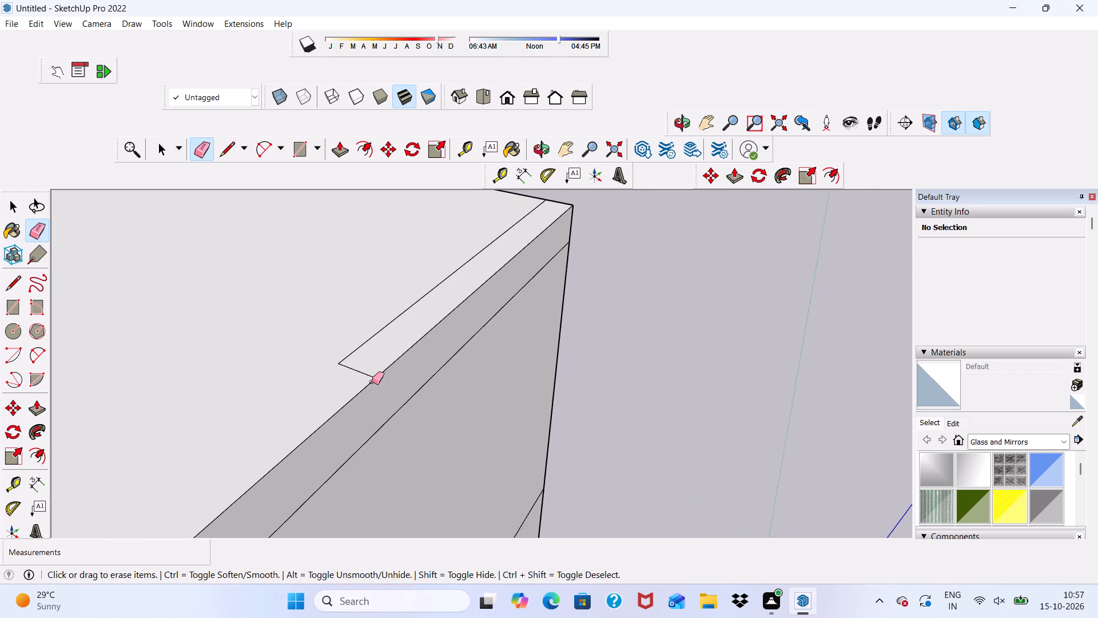
drag(355, 381, 379, 342)
click(376, 332)
scroll(328, 386, down, 9)
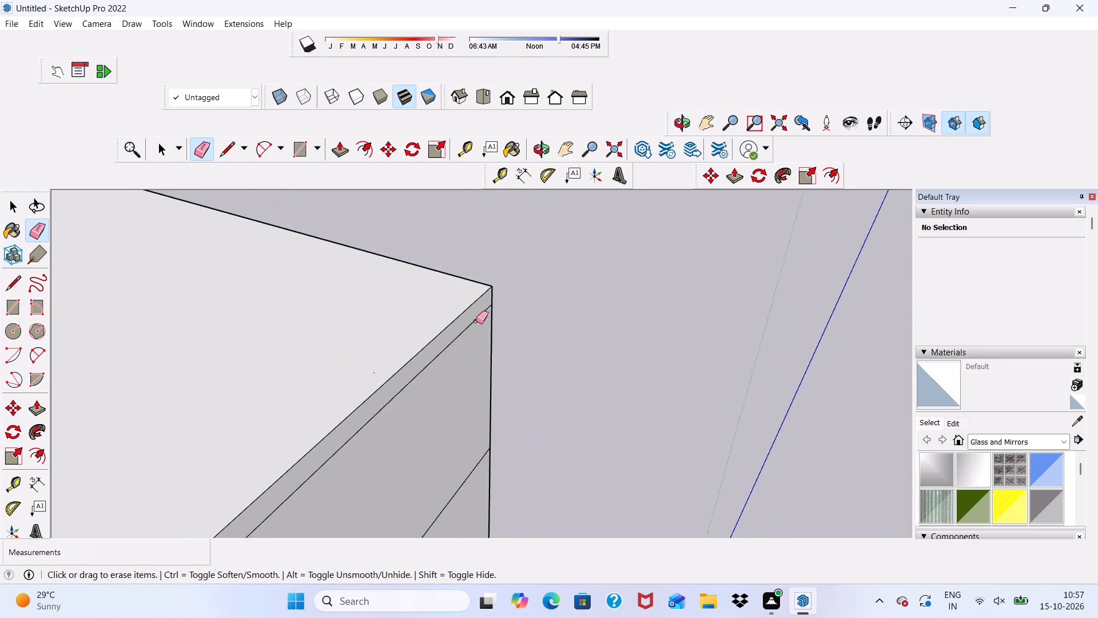
Erase the horizontal joint line between the slab and the side panel, including its leftover short segments.
middle_drag(473, 296, 360, 271)
drag(363, 284, 370, 303)
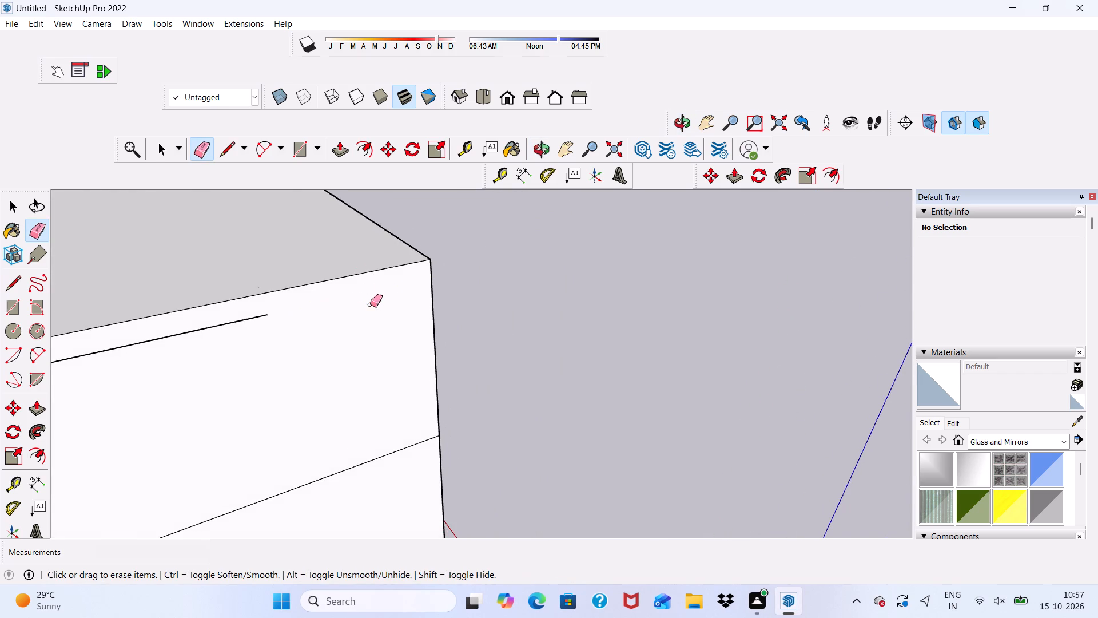
scroll(370, 306, down, 6)
scroll(353, 407, up, 1)
drag(356, 406, 358, 425)
scroll(336, 400, down, 4)
scroll(256, 340, up, 3)
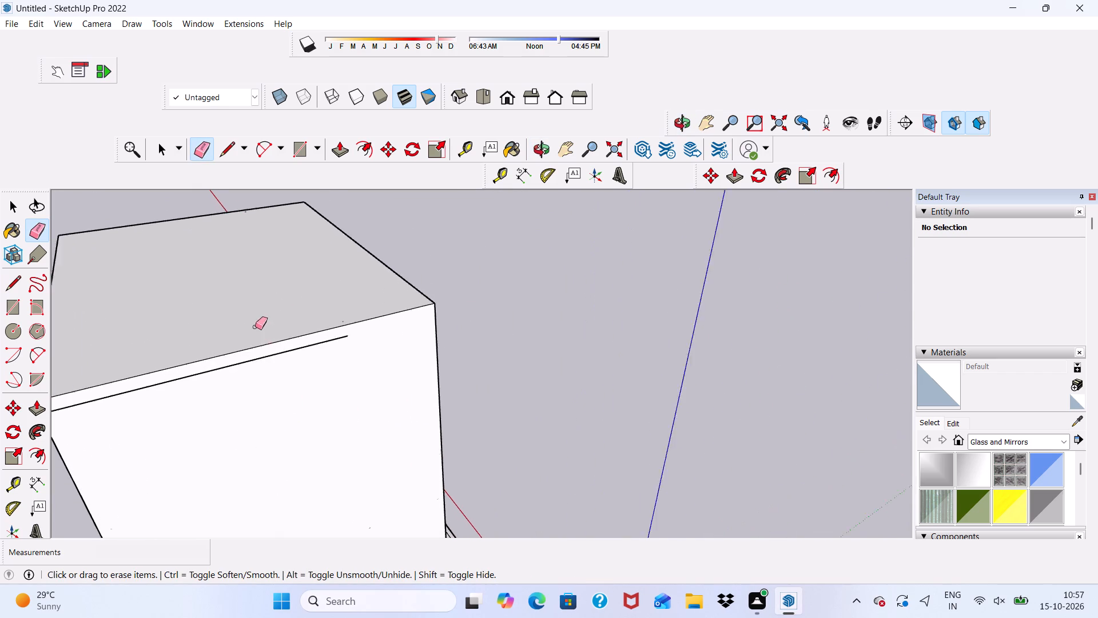
scroll(255, 327, up, 1)
click(257, 362)
scroll(276, 381, down, 3)
scroll(372, 342, up, 4)
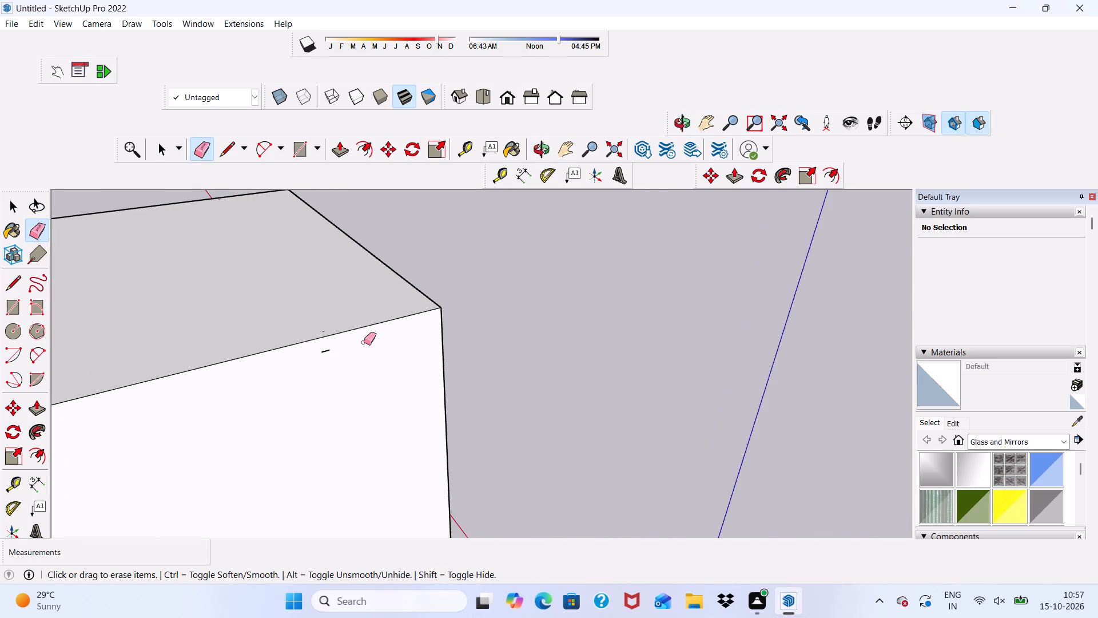
scroll(357, 354, up, 4)
drag(311, 348, 325, 349)
scroll(323, 358, down, 9)
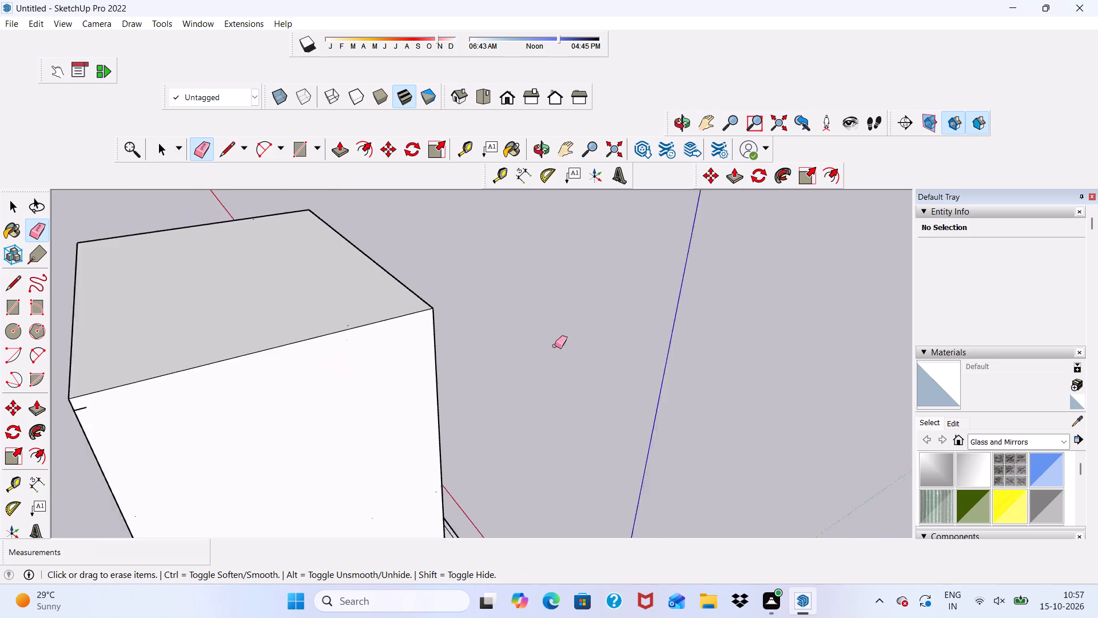
scroll(555, 346, down, 1)
scroll(226, 415, up, 13)
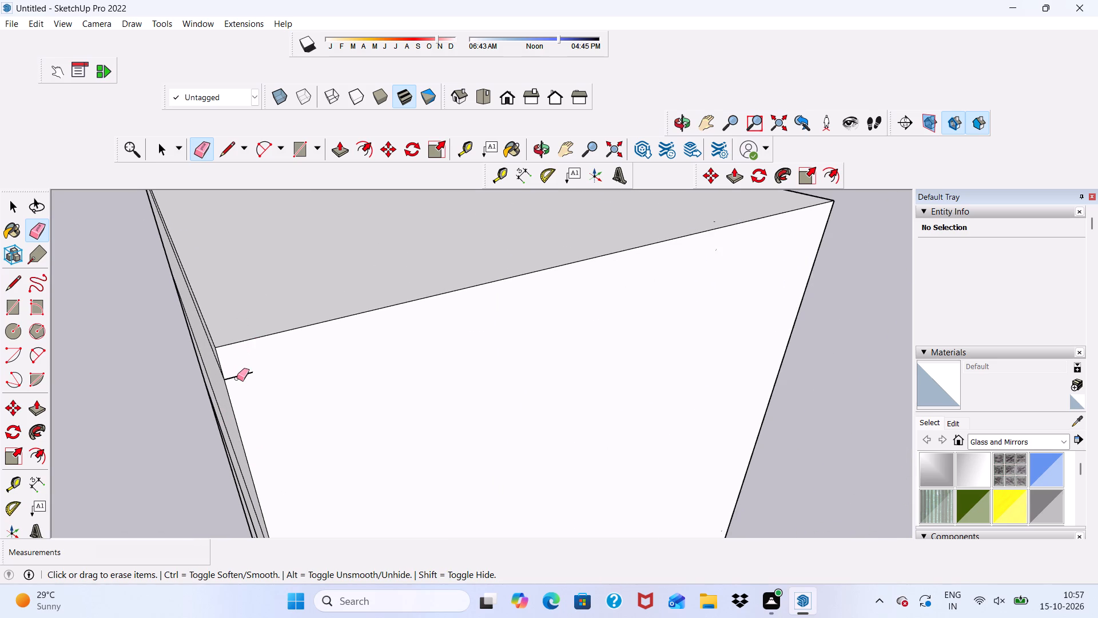
drag(237, 378, 244, 370)
Examine the closed top and the back of the unit for remaining seam lines.
scroll(245, 366, down, 4)
middle_drag(253, 375, 440, 270)
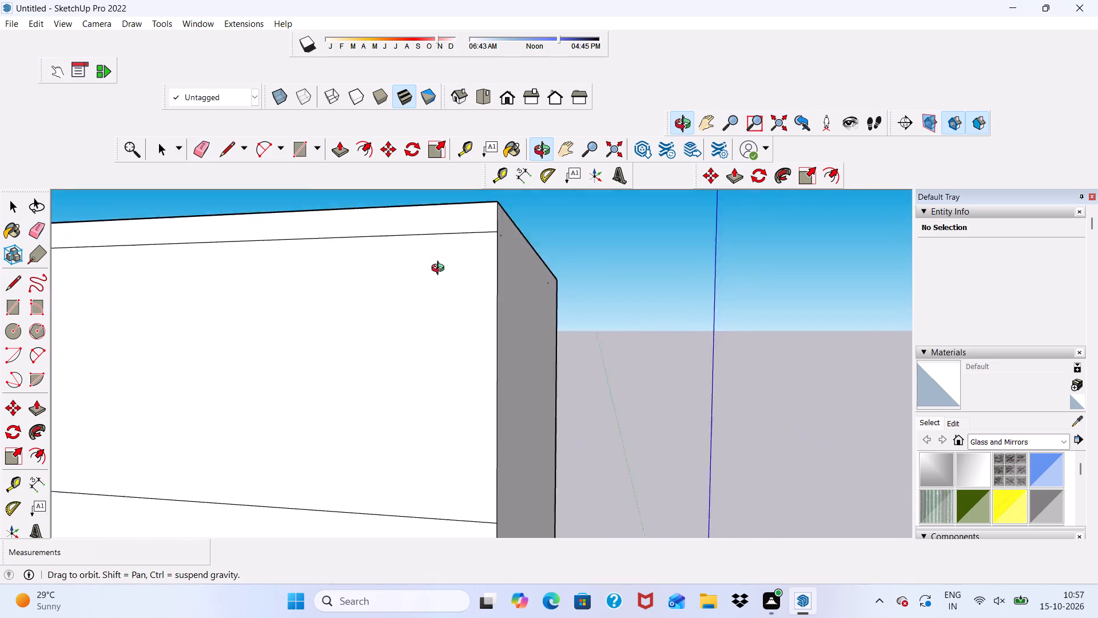
middle_drag(440, 270, 455, 284)
scroll(441, 335, down, 9)
scroll(494, 327, down, 3)
key(space)
scroll(551, 332, down, 2)
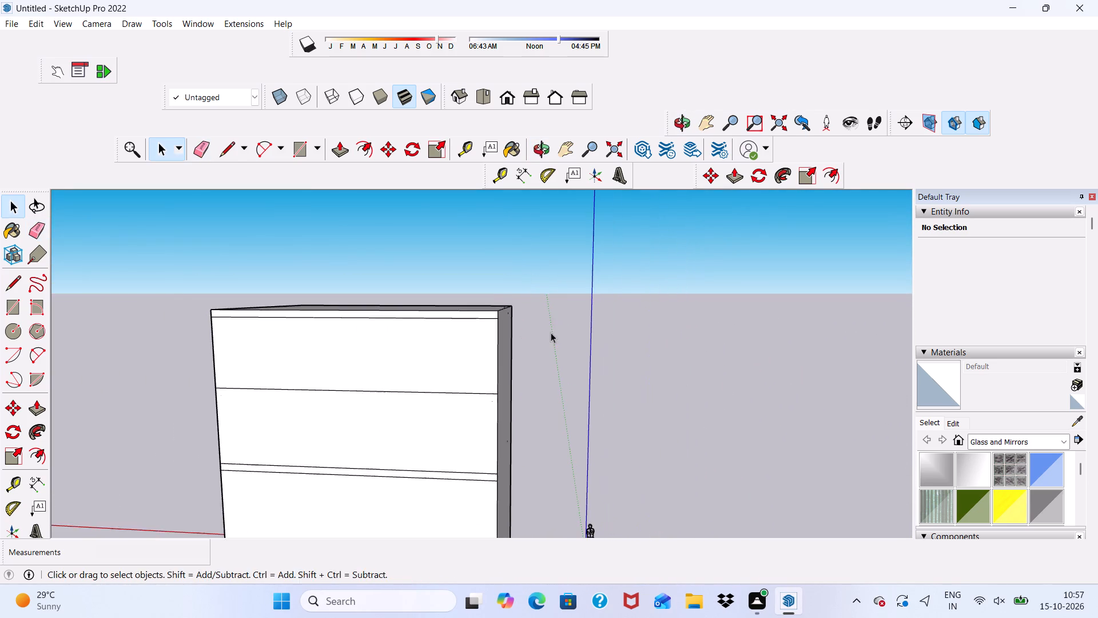
middle_drag(551, 332, 563, 343)
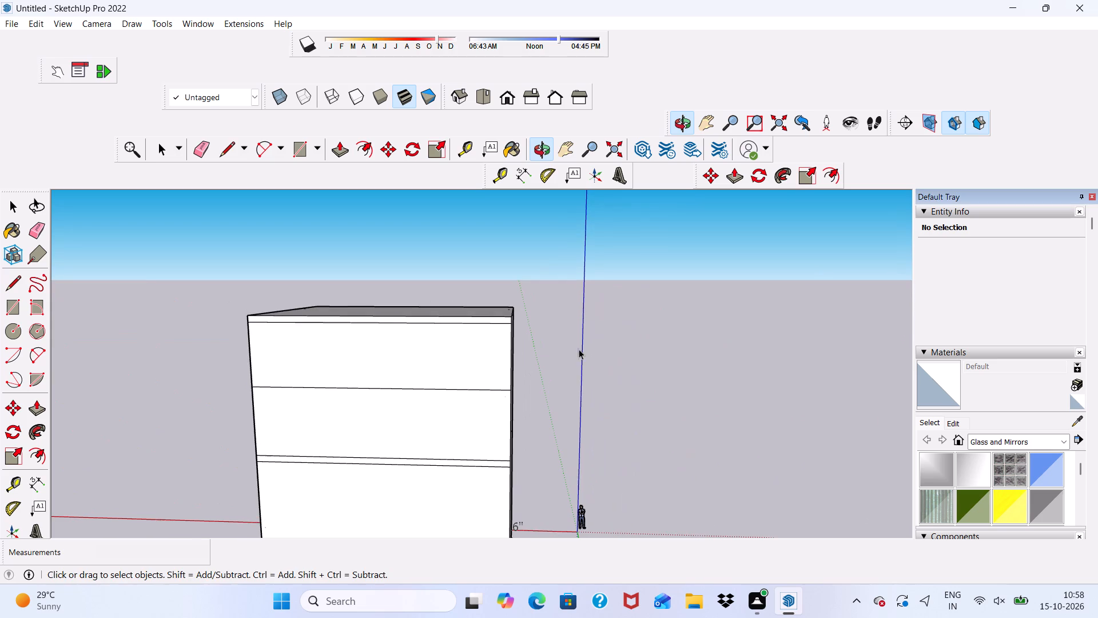
Erase the horizontal seam lines running across the unit's back face and the leftover segment at its upper corner.
click(196, 148)
scroll(336, 295, up, 5)
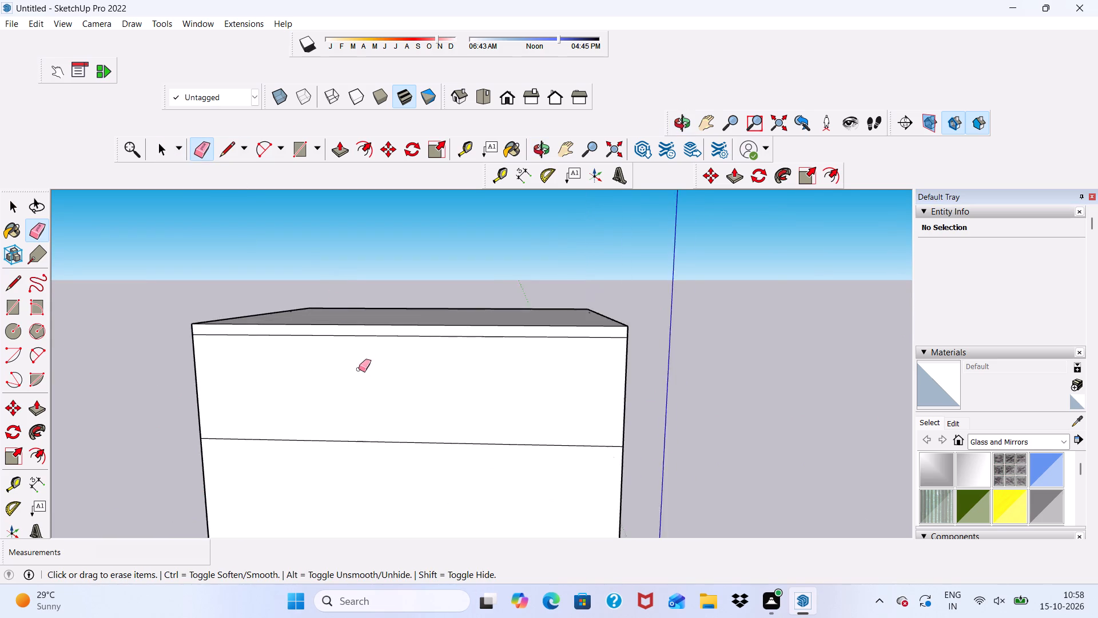
scroll(359, 369, up, 3)
drag(363, 316, 365, 352)
drag(384, 462, 406, 538)
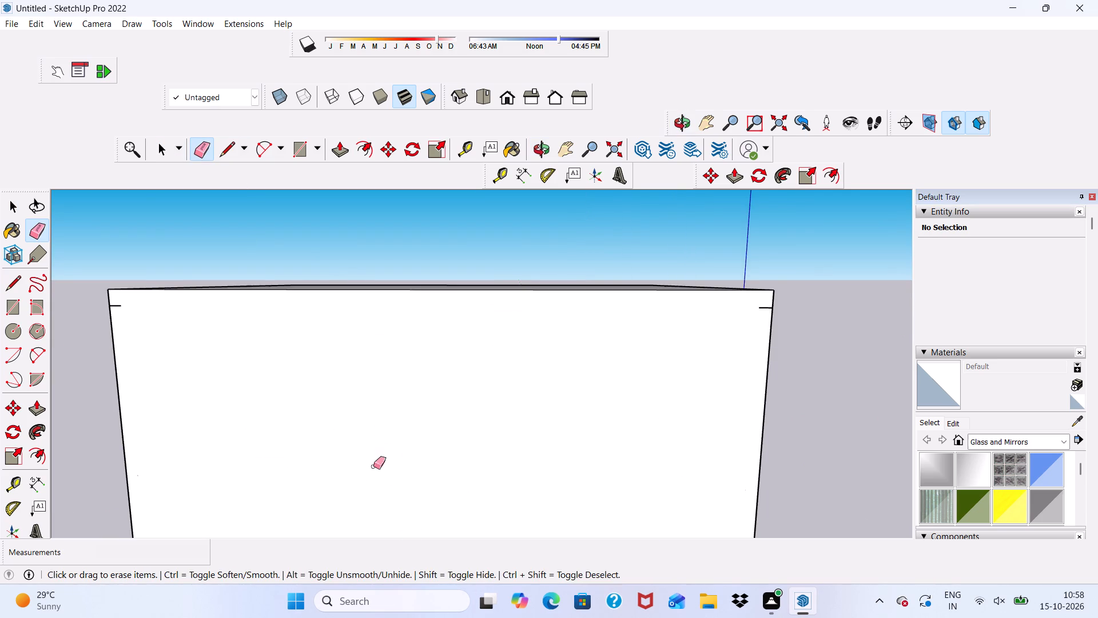
scroll(202, 415, down, 11)
scroll(468, 367, up, 10)
click(441, 383)
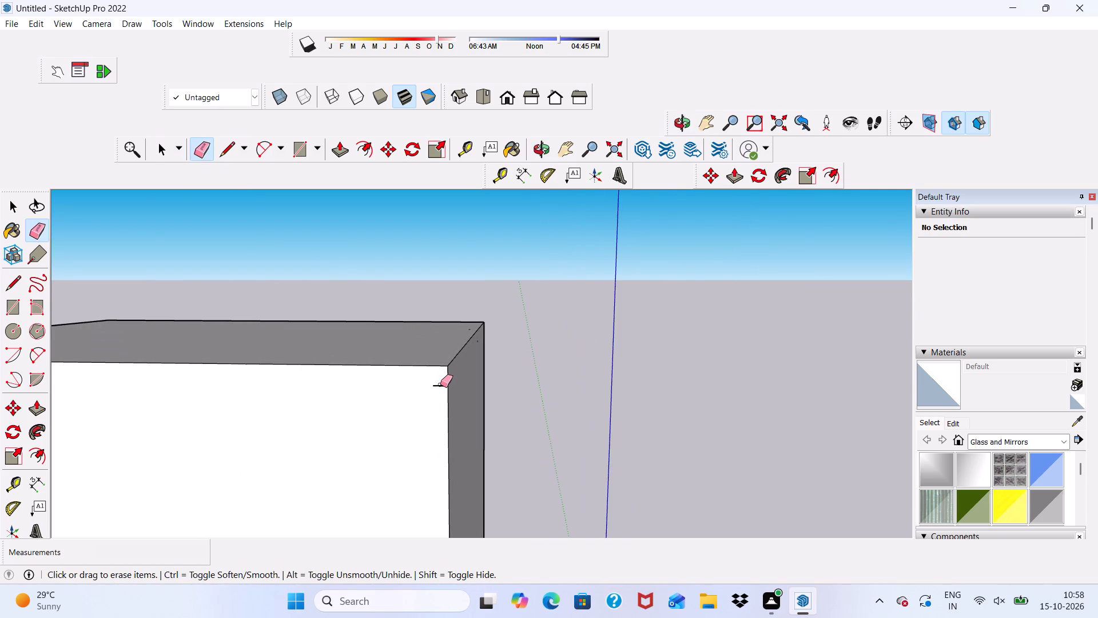
scroll(439, 375, down, 11)
scroll(539, 406, up, 1)
drag(357, 412, 363, 499)
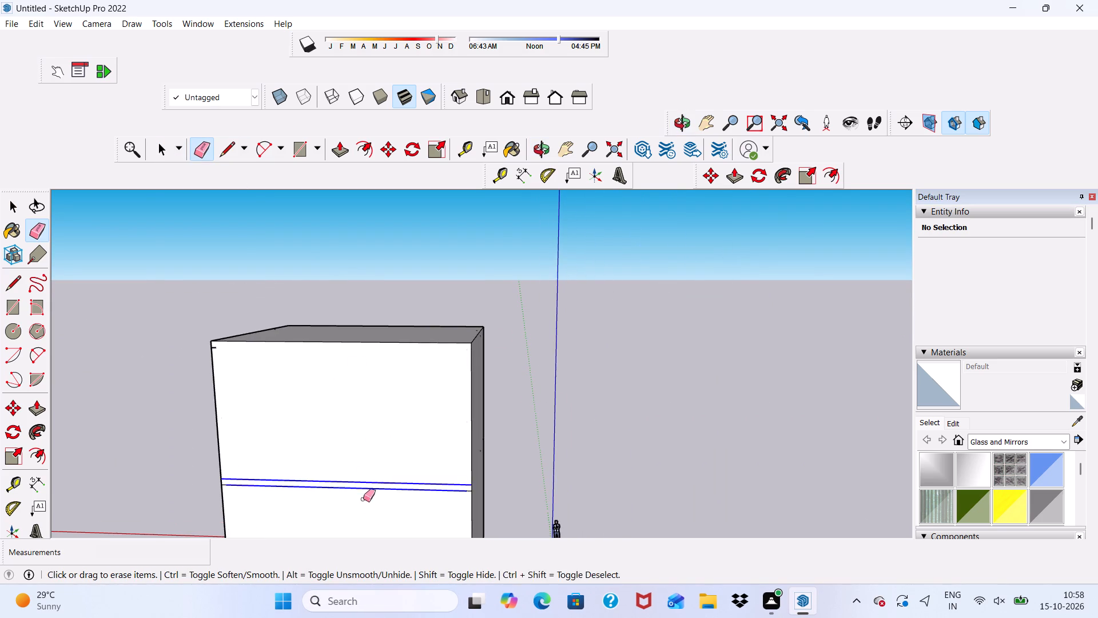
drag(363, 499, 367, 513)
Erase the leftover short seam segments along both vertical edges of the back face.
scroll(323, 400, down, 8)
scroll(374, 474, up, 13)
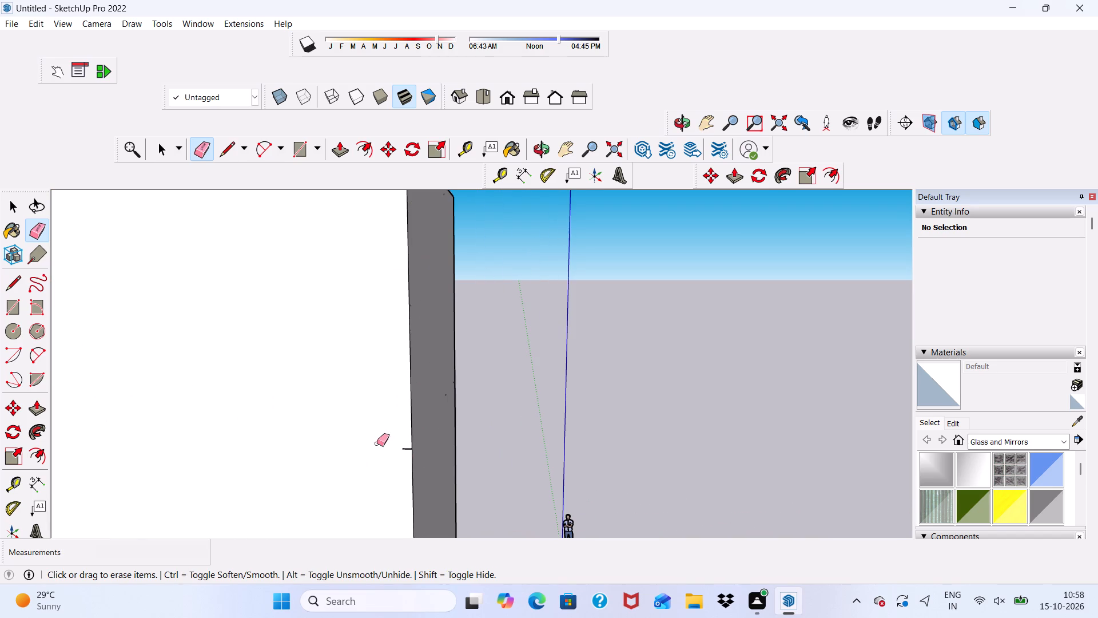
drag(401, 457, 400, 466)
drag(404, 445, 408, 451)
scroll(397, 436, down, 12)
scroll(383, 442, up, 14)
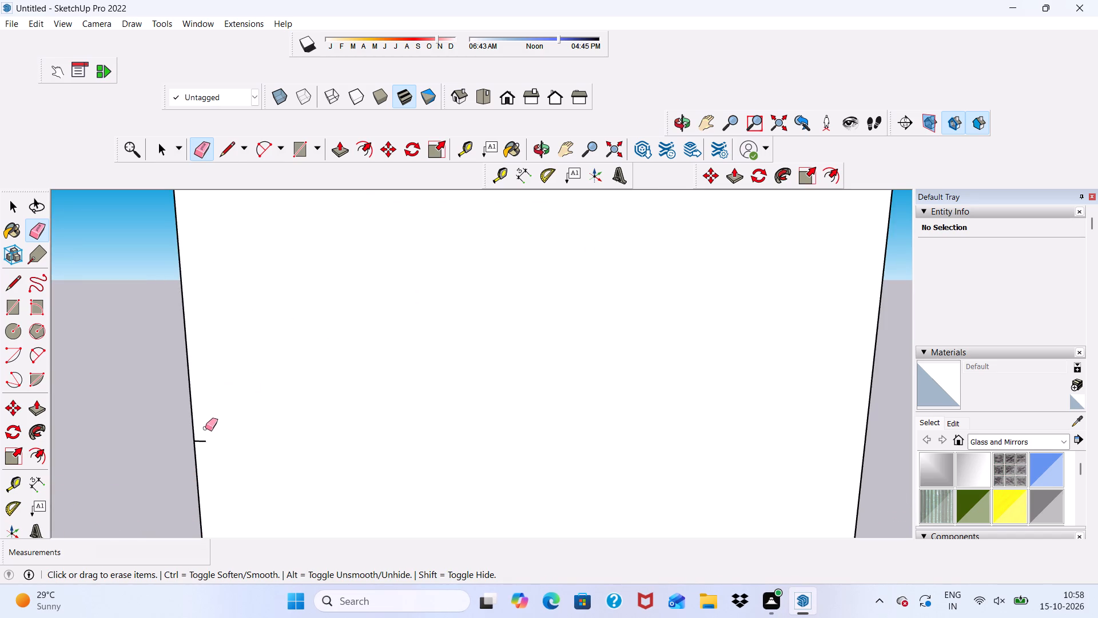
click(206, 438)
scroll(212, 452, down, 5)
scroll(217, 476, up, 5)
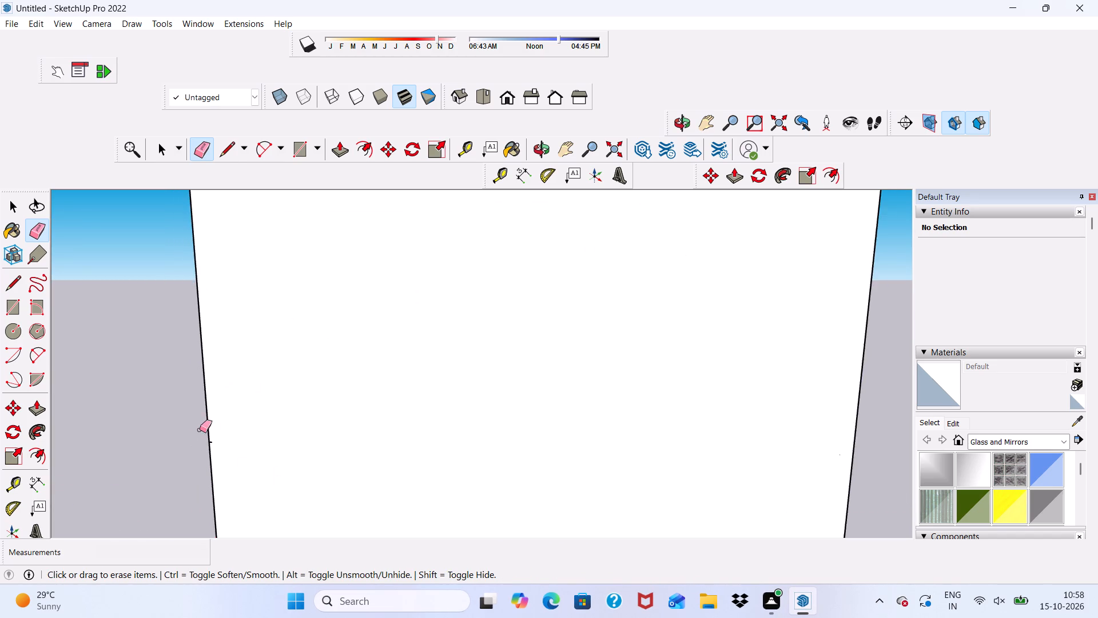
scroll(200, 430, up, 13)
scroll(357, 426, down, 5)
scroll(379, 439, up, 4)
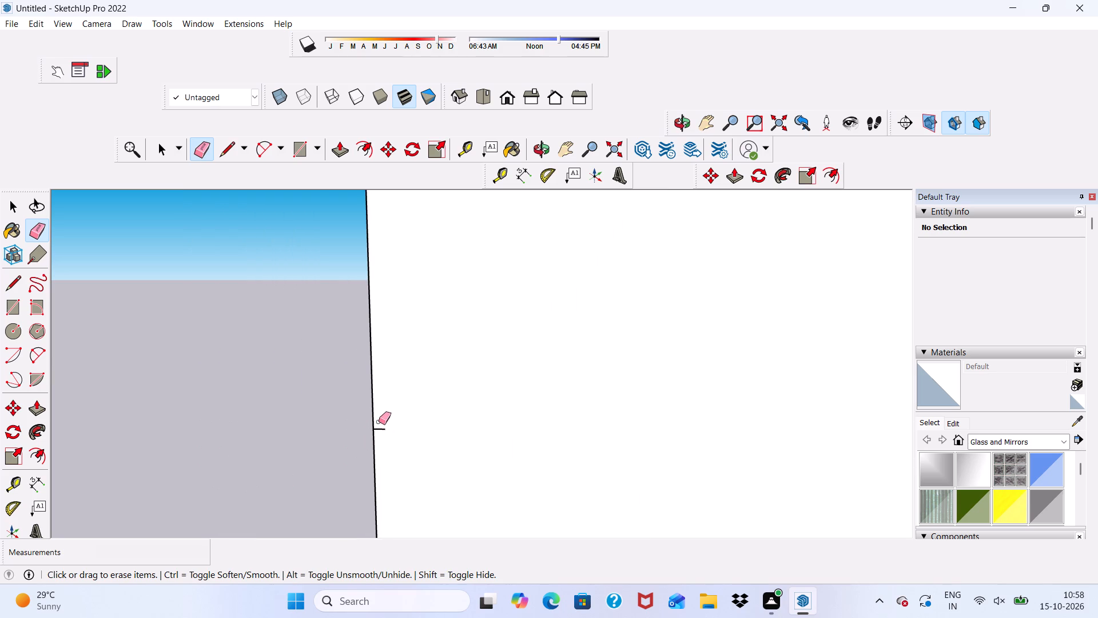
drag(379, 421, 380, 430)
scroll(368, 434, down, 3)
Erase the paired shelf seam lines crossing the outer side panel at two upper shelf levels.
middle_drag(364, 437, 606, 407)
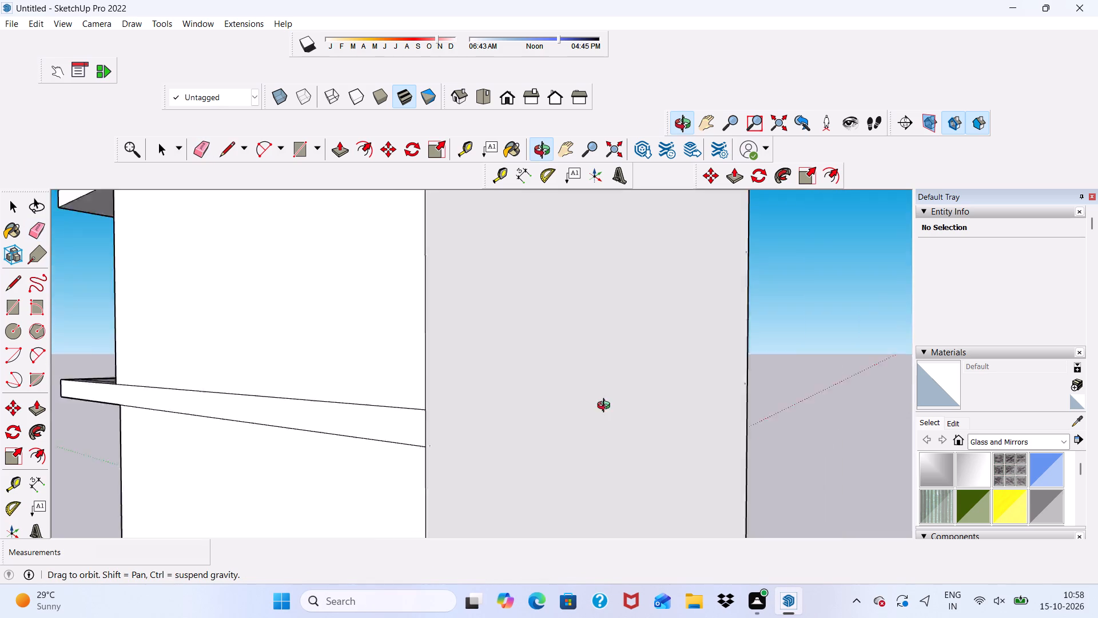
middle_drag(606, 407, 650, 399)
drag(323, 387, 328, 427)
drag(321, 412, 332, 448)
scroll(333, 417, down, 11)
scroll(569, 437, up, 1)
drag(347, 216, 347, 241)
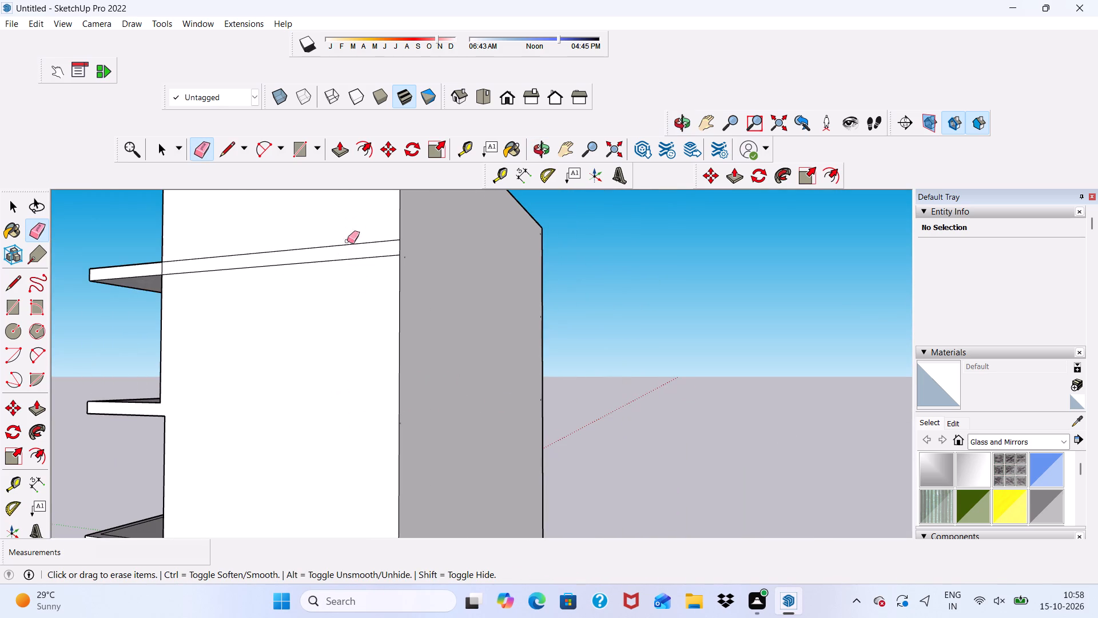
drag(347, 241, 340, 283)
Erase the leftover short seam segments at the back and front edges of that side panel.
scroll(178, 323, down, 4)
scroll(337, 274, up, 9)
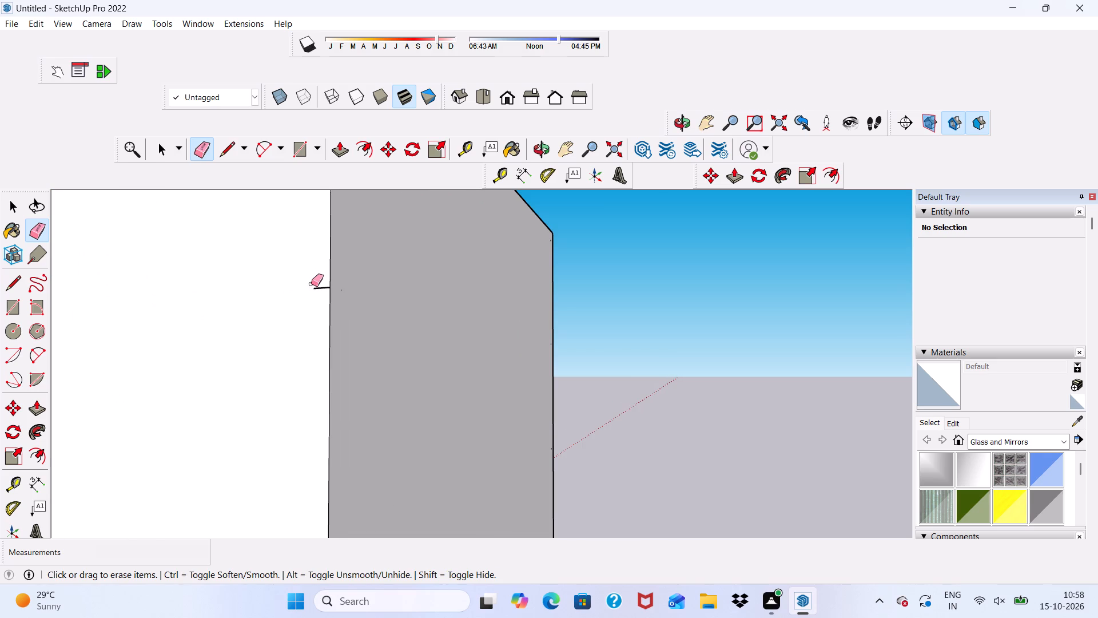
drag(315, 279, 321, 295)
scroll(321, 304, down, 5)
scroll(403, 308, down, 5)
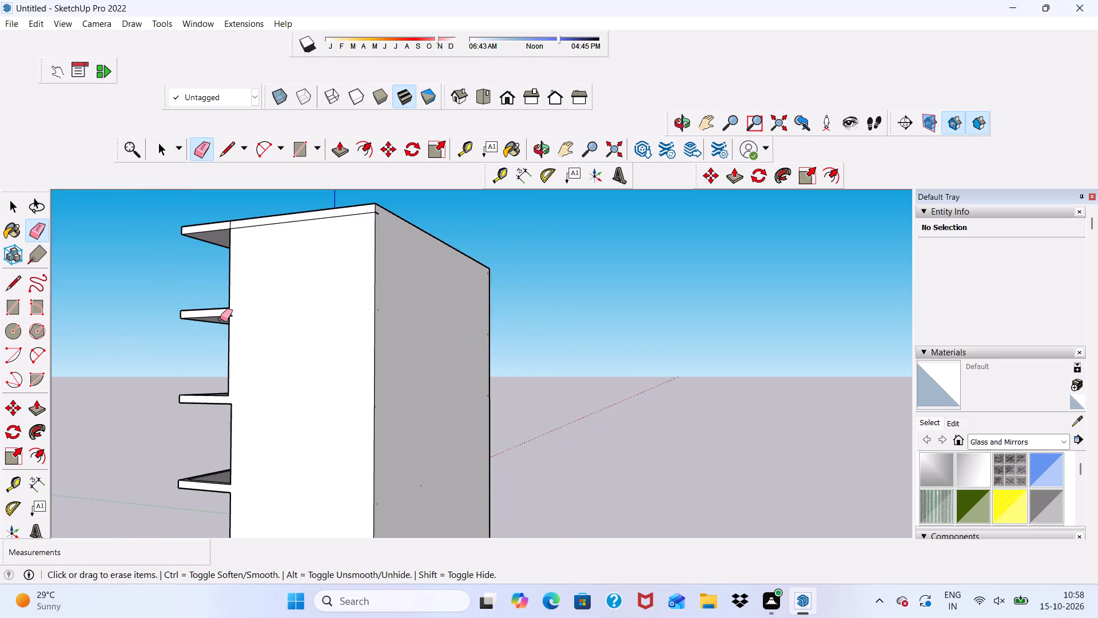
scroll(224, 307, up, 4)
scroll(229, 295, down, 2)
scroll(234, 307, up, 12)
drag(237, 318, 241, 334)
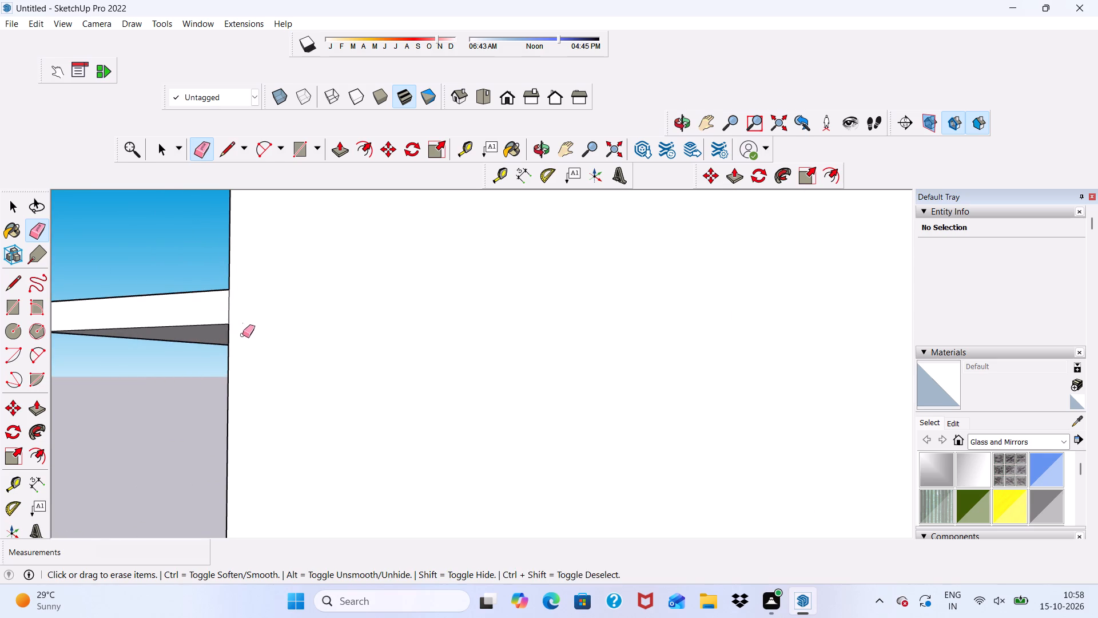
Erase the top slab's joint line and short vertical seam on the side panel, including the leftover segments at the corners.
scroll(242, 335, down, 15)
scroll(293, 264, up, 6)
drag(303, 252, 304, 266)
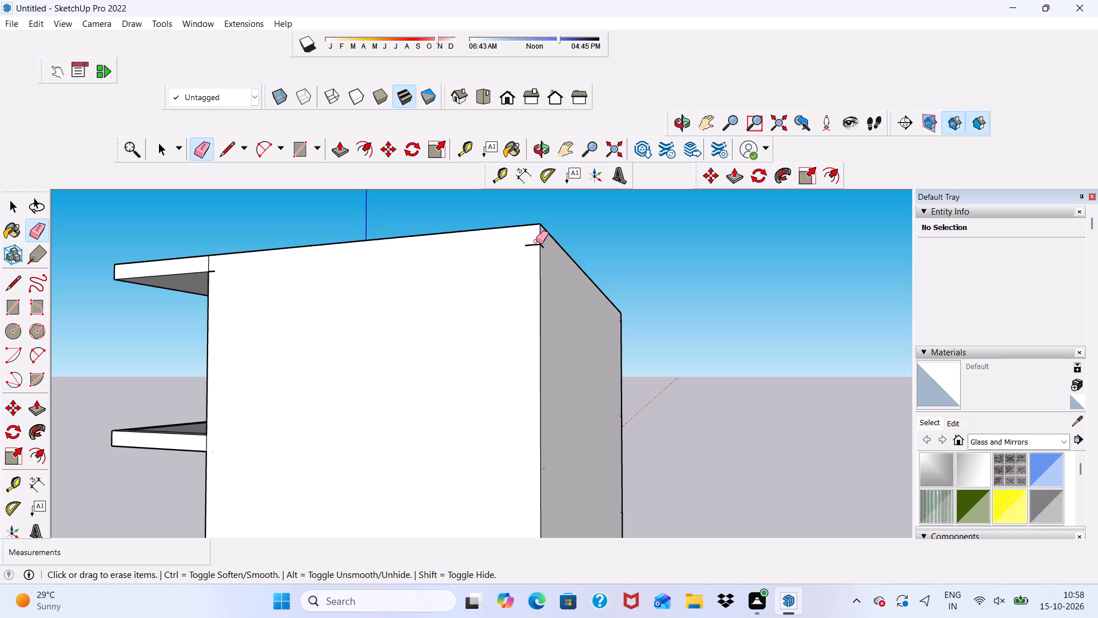
drag(525, 243, 527, 249)
scroll(106, 287, up, 7)
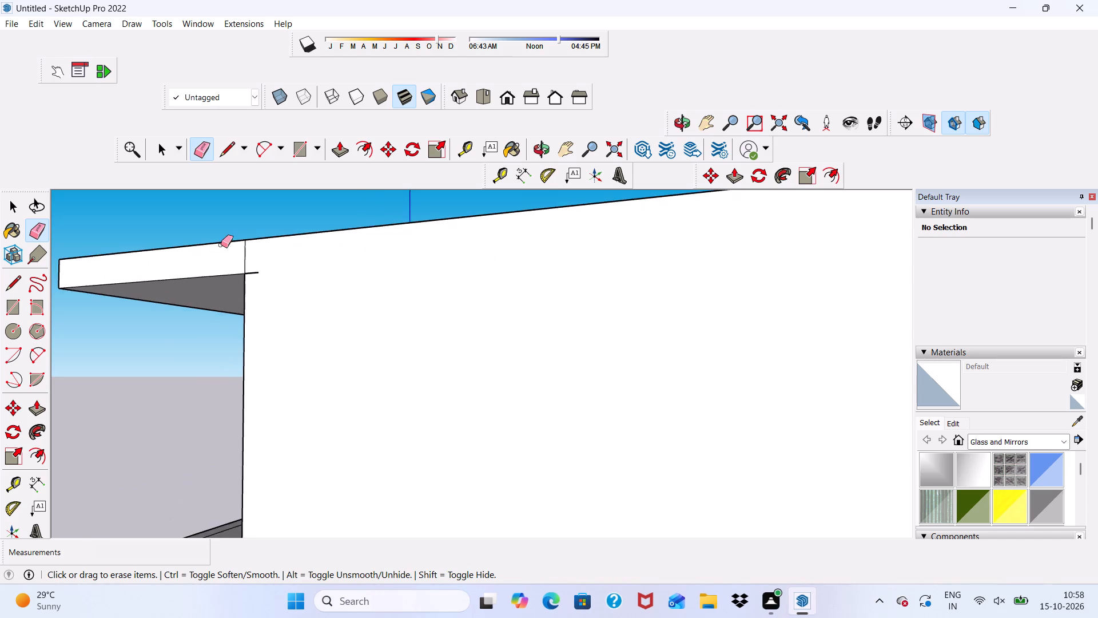
scroll(221, 245, up, 4)
drag(246, 250, 279, 251)
drag(258, 262, 258, 269)
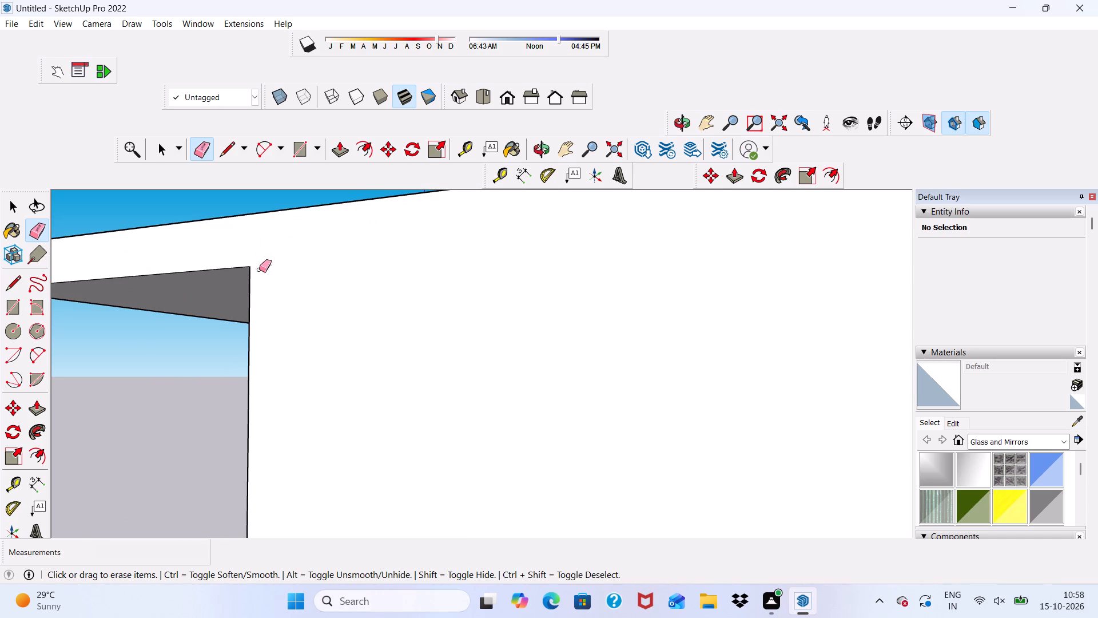
scroll(260, 274, down, 16)
scroll(314, 304, up, 9)
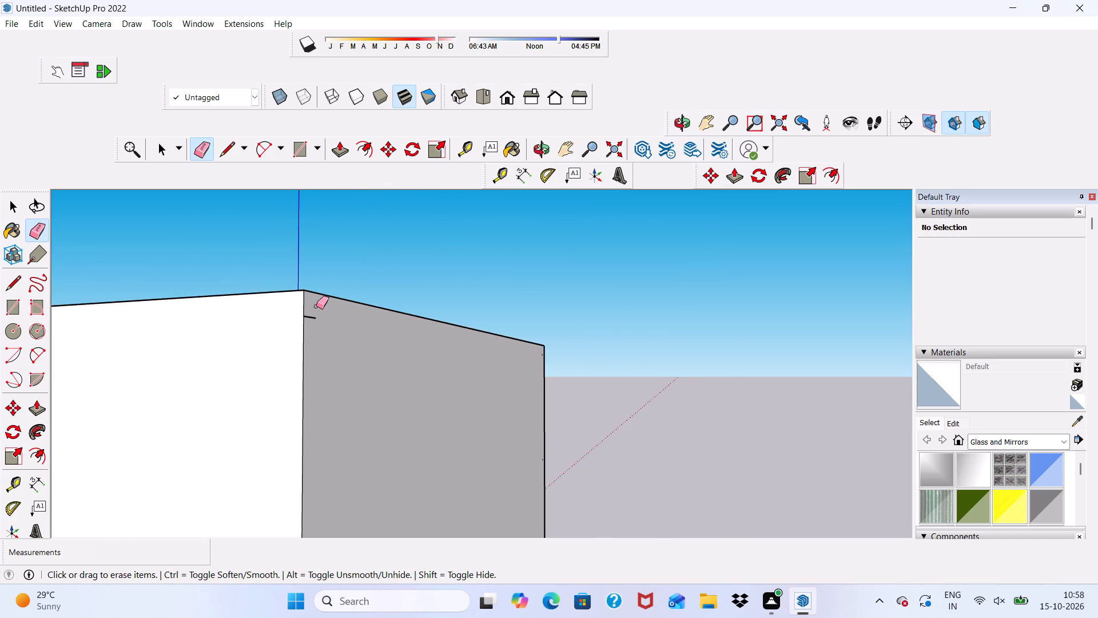
drag(307, 310, 317, 336)
Erase the leftover dimension text near the lower front of the opposite side panel.
scroll(295, 319, down, 6)
middle_drag(314, 348, 0, 454)
scroll(0, 412, up, 1)
scroll(0, 407, down, 4)
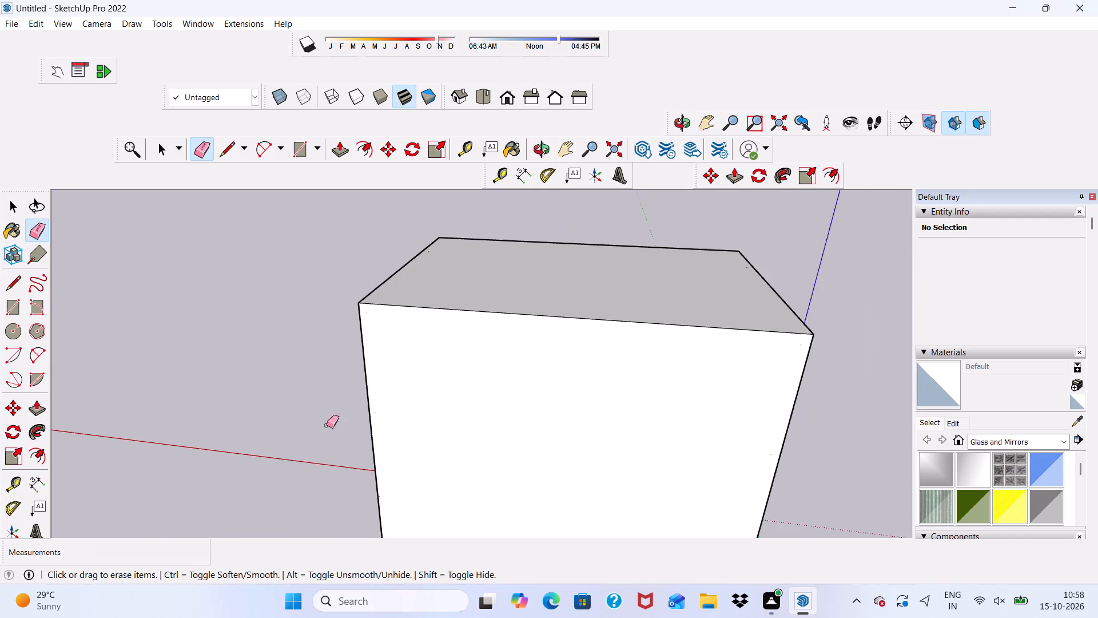
scroll(327, 425, down, 13)
middle_drag(453, 362, 121, 378)
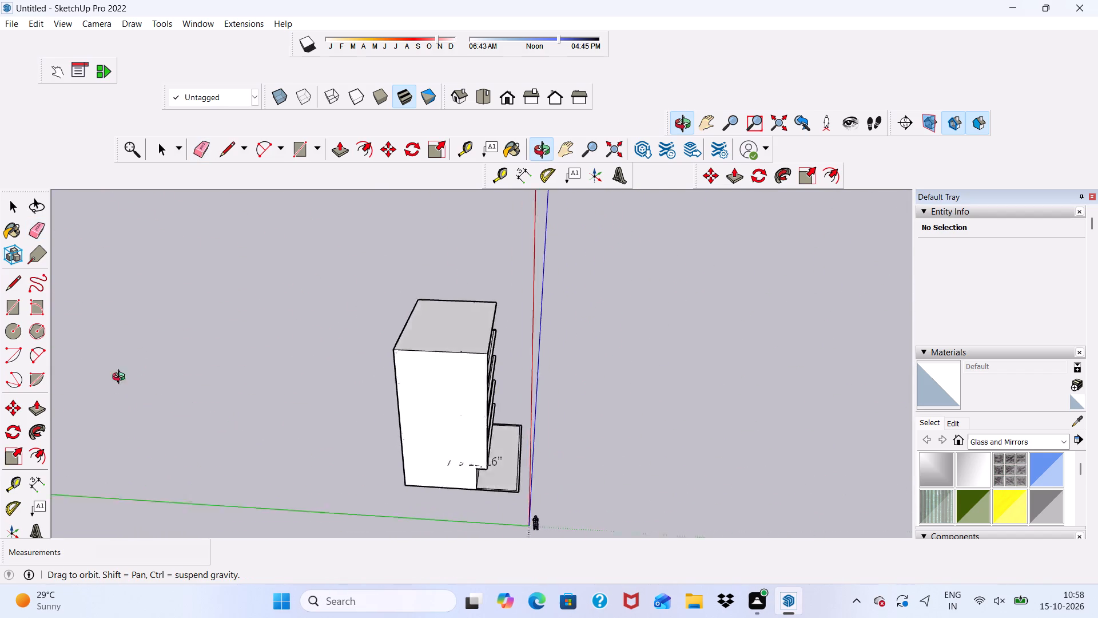
middle_drag(121, 378, 73, 377)
scroll(440, 522, up, 4)
scroll(457, 450, down, 1)
drag(452, 432, 456, 450)
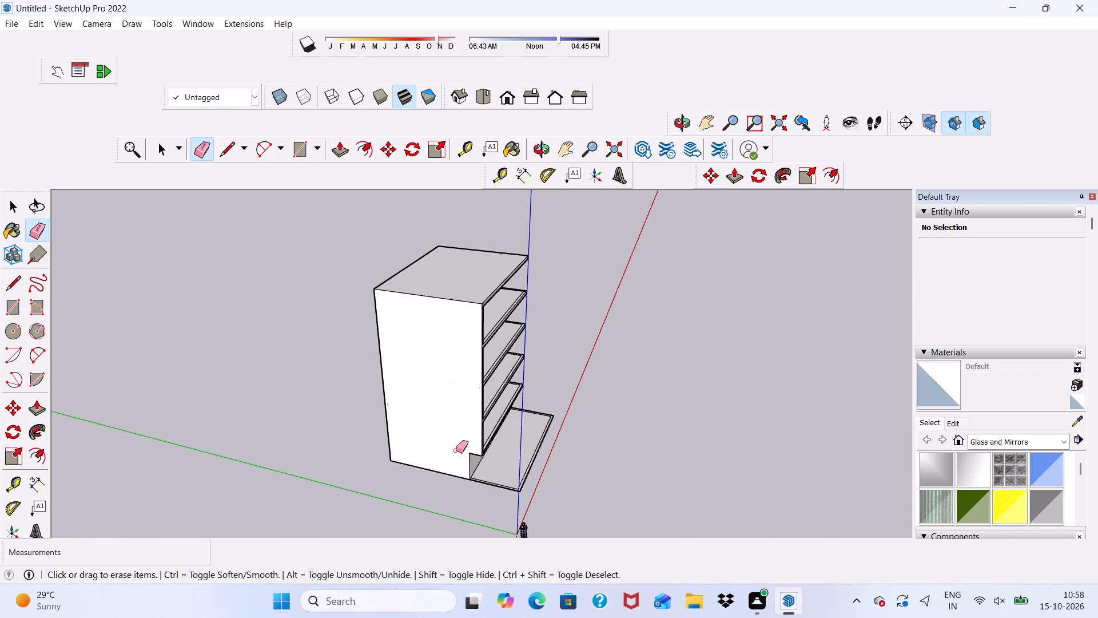
Erase the short vertical seam and the horizontal joint line on the top slab's front corner above the side panel.
scroll(430, 450, down, 4)
middle_drag(428, 470, 83, 465)
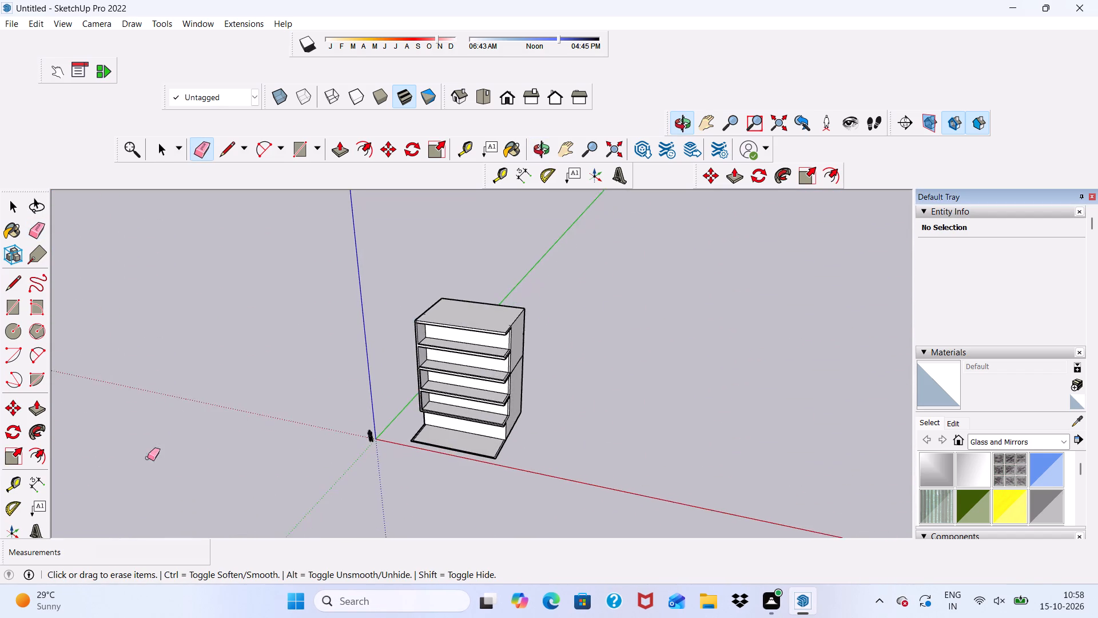
scroll(426, 316, up, 19)
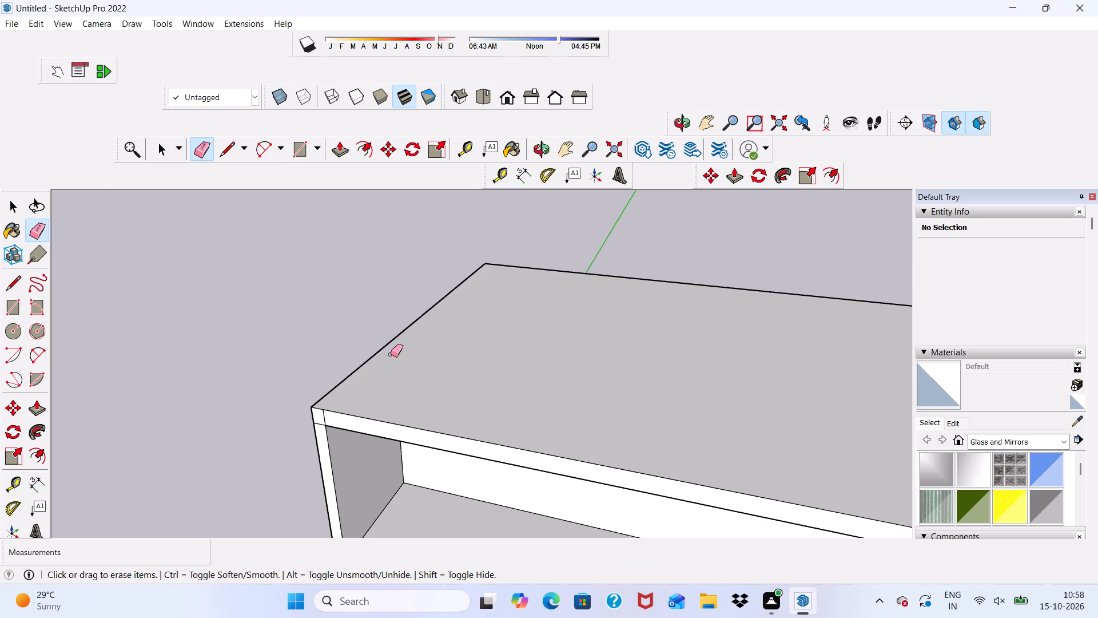
drag(393, 346, 386, 369)
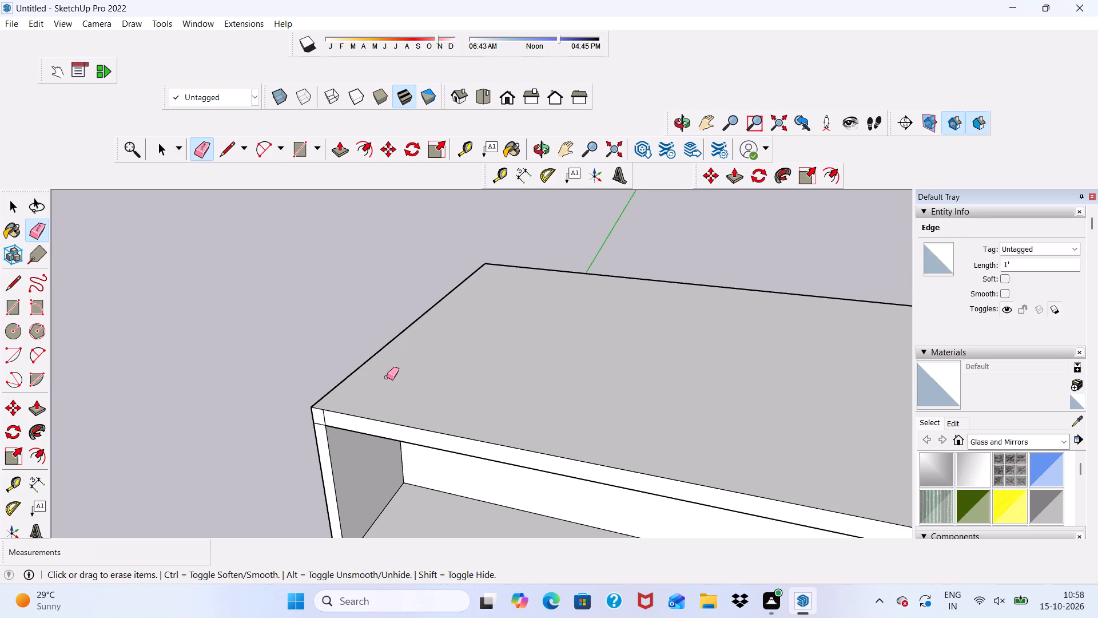
drag(387, 377, 408, 343)
scroll(407, 342, down, 11)
middle_drag(243, 407, 309, 334)
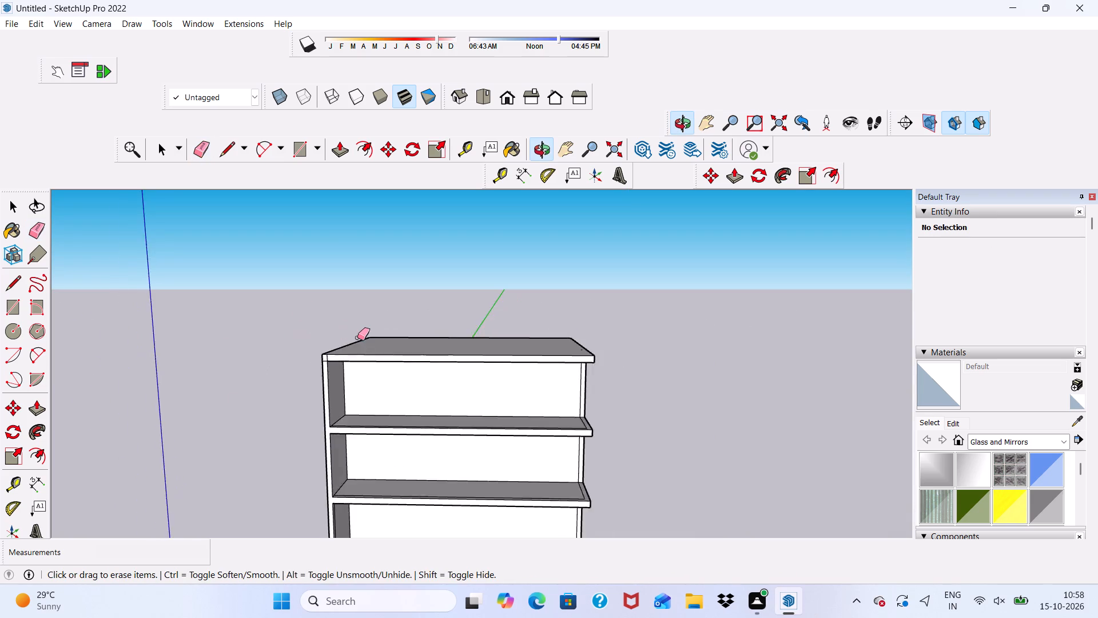
scroll(357, 338, up, 20)
scroll(357, 338, up, 1)
drag(274, 401, 262, 405)
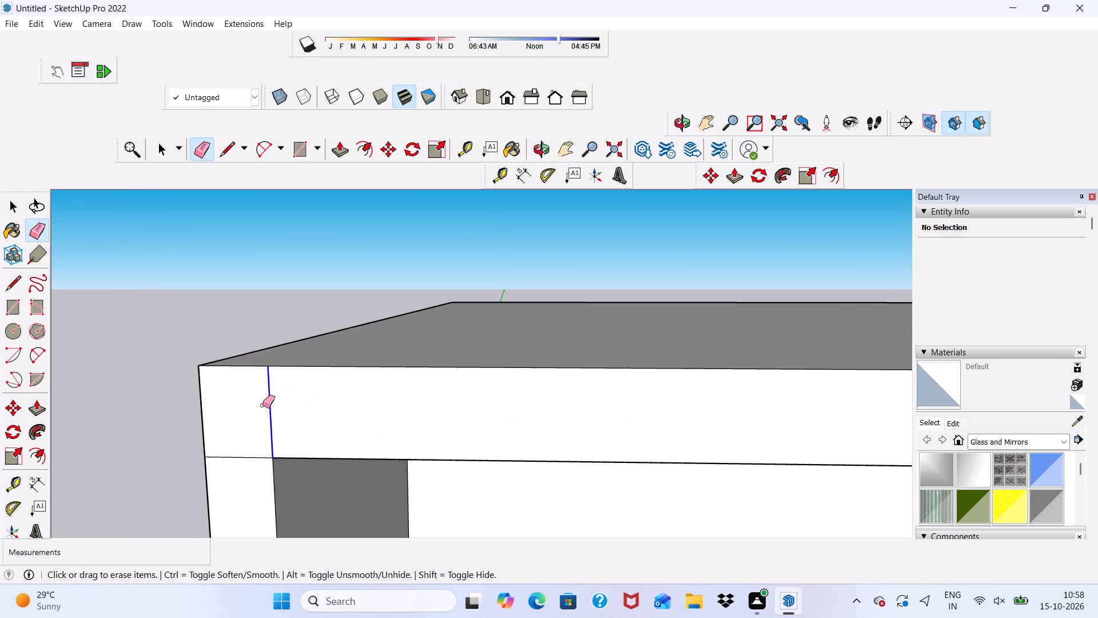
drag(262, 405, 254, 428)
drag(253, 447, 253, 474)
Erase the stray leftover mark on the top slab near its other side edge.
scroll(221, 405, down, 11)
scroll(309, 366, down, 8)
middle_drag(304, 366, 316, 370)
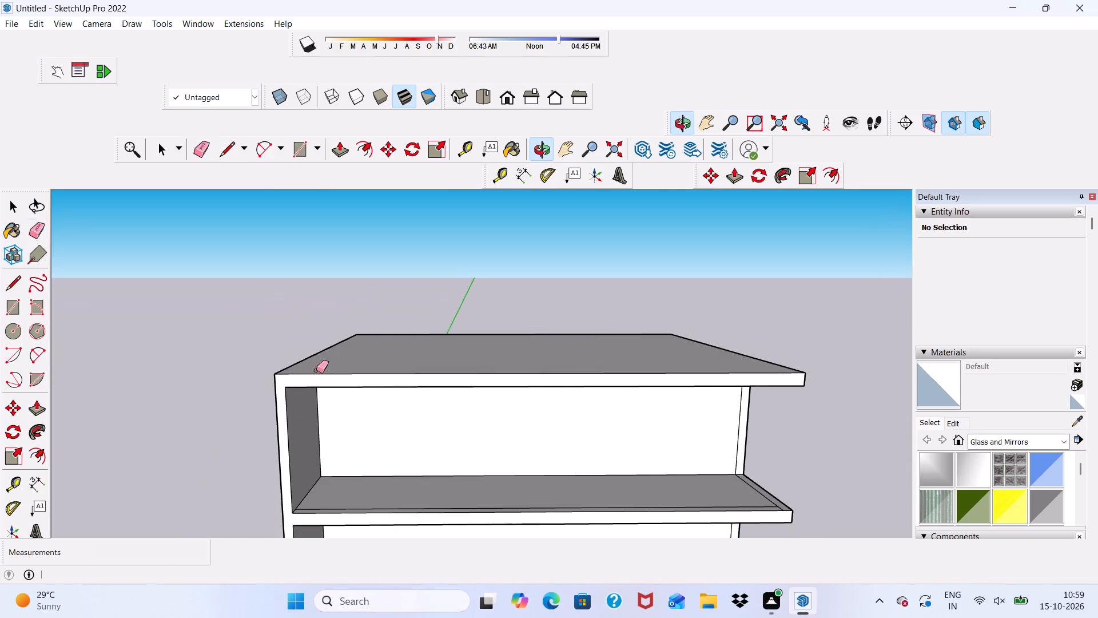
scroll(320, 374, down, 9)
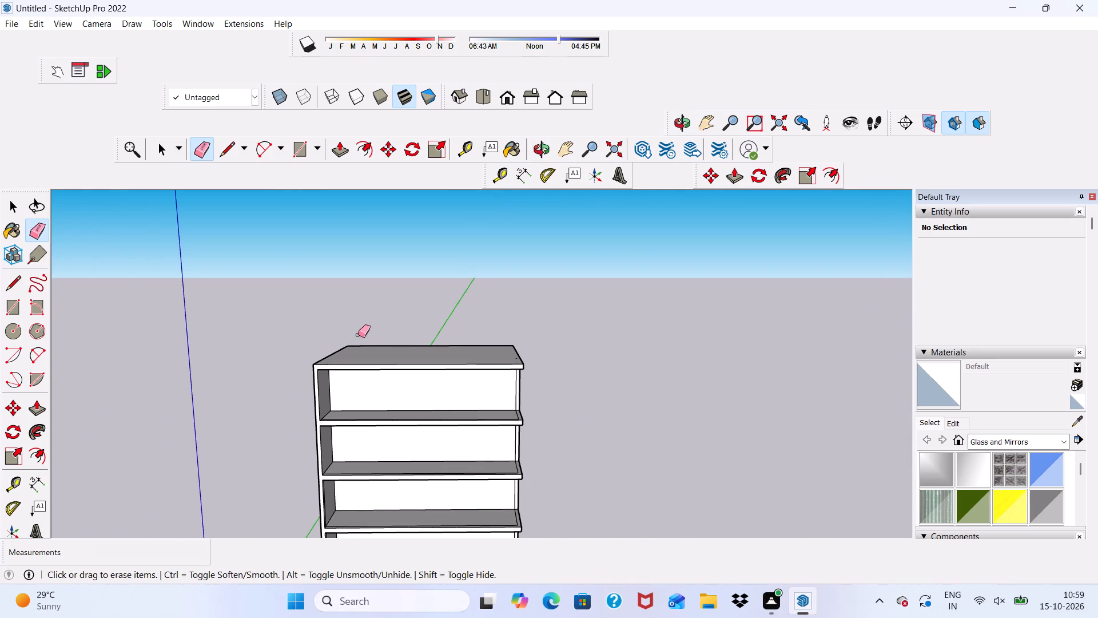
key(space)
scroll(350, 337, down, 4)
scroll(424, 359, up, 8)
scroll(483, 334, down, 1)
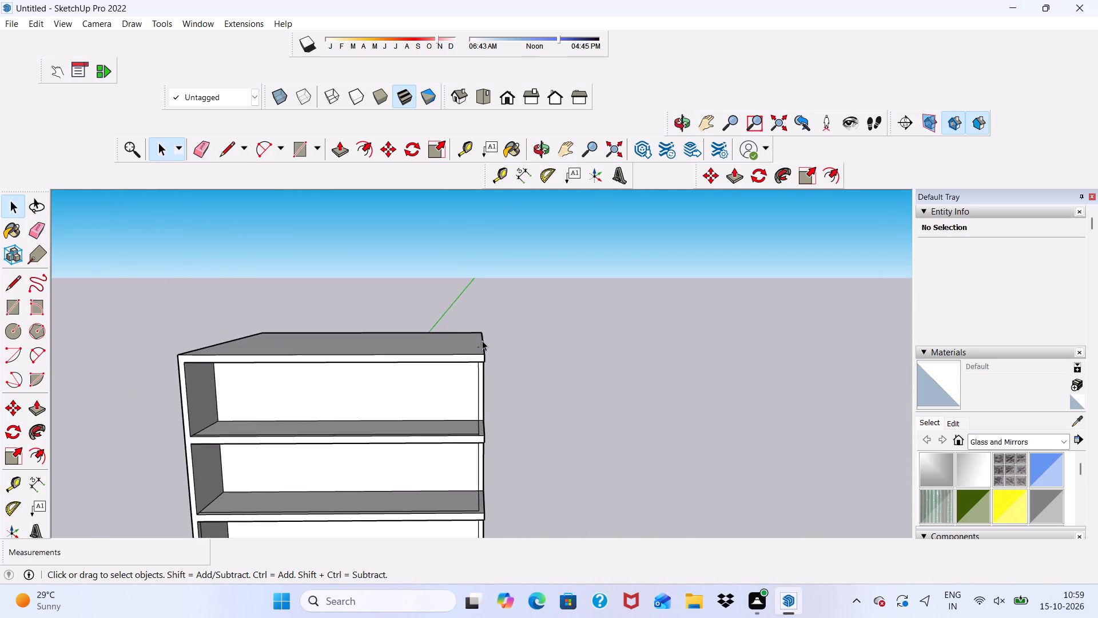
middle_drag(479, 349, 450, 426)
scroll(253, 247, up, 1)
click(197, 143)
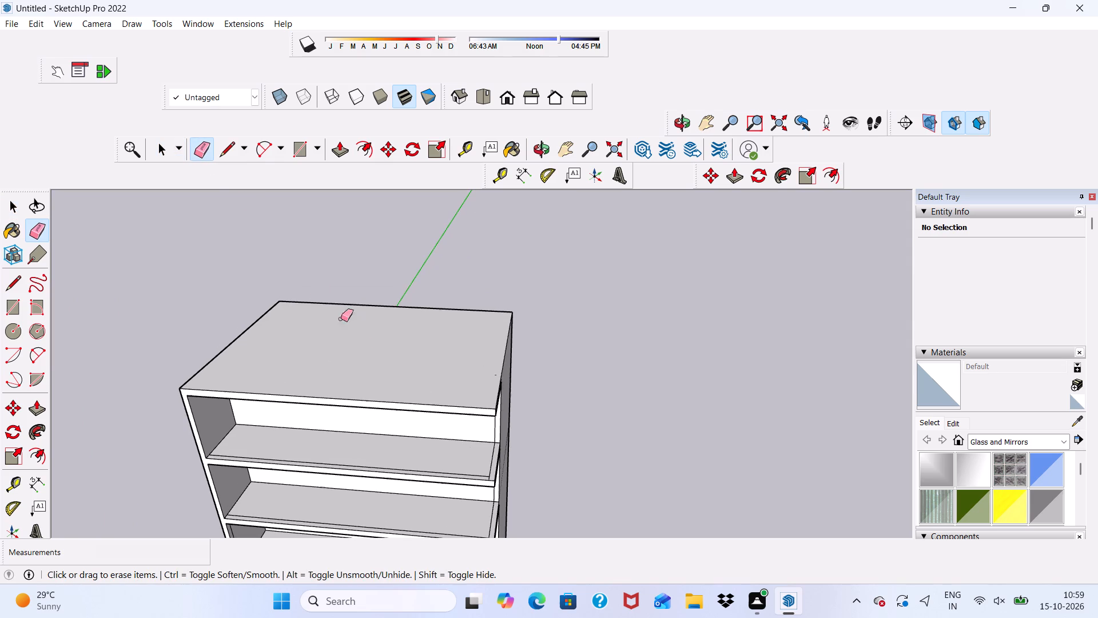
scroll(457, 381, up, 4)
scroll(520, 369, up, 3)
drag(511, 371, 515, 380)
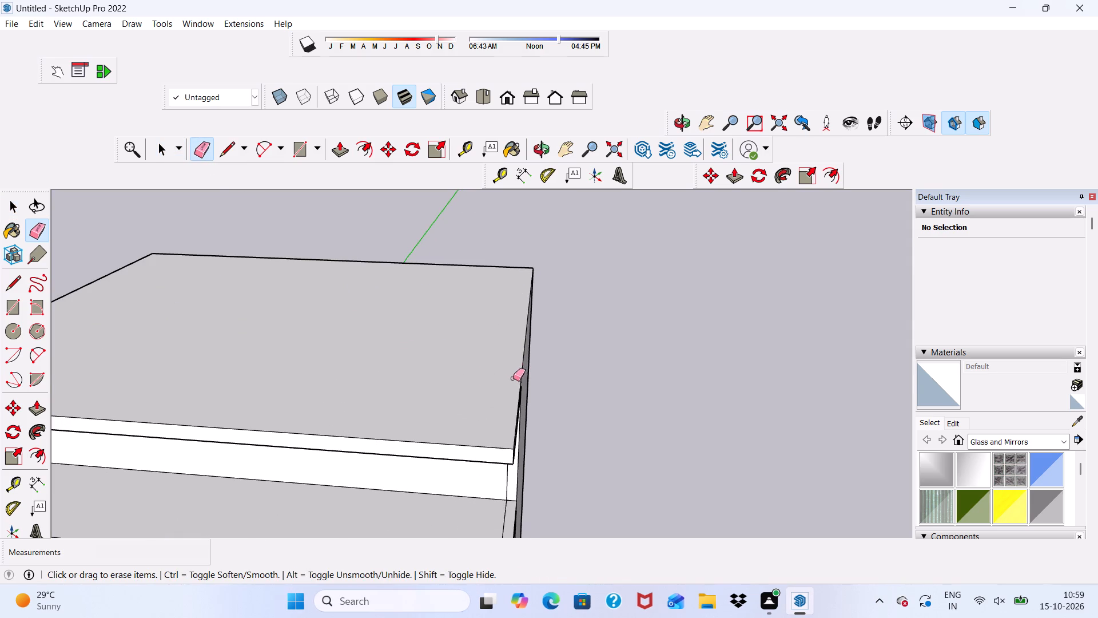
Erase the remaining horizontal seam line across the side panel and the stray mark on its back edge.
scroll(513, 378, down, 4)
scroll(457, 312, down, 8)
scroll(445, 362, down, 4)
middle_drag(446, 382, 365, 282)
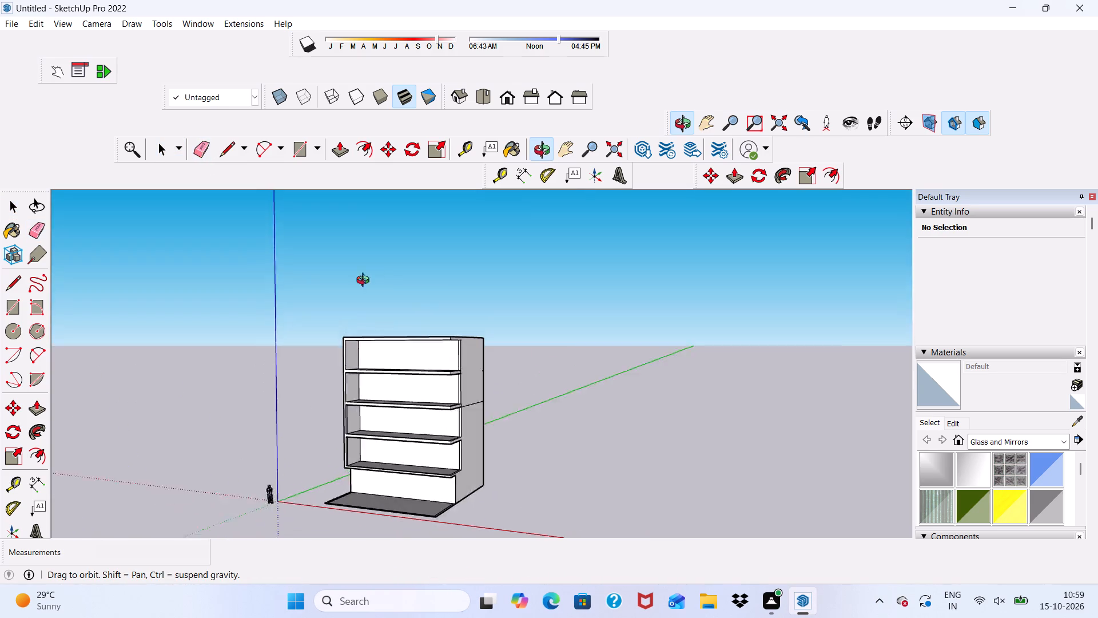
middle_drag(365, 282, 328, 339)
scroll(495, 433, up, 3)
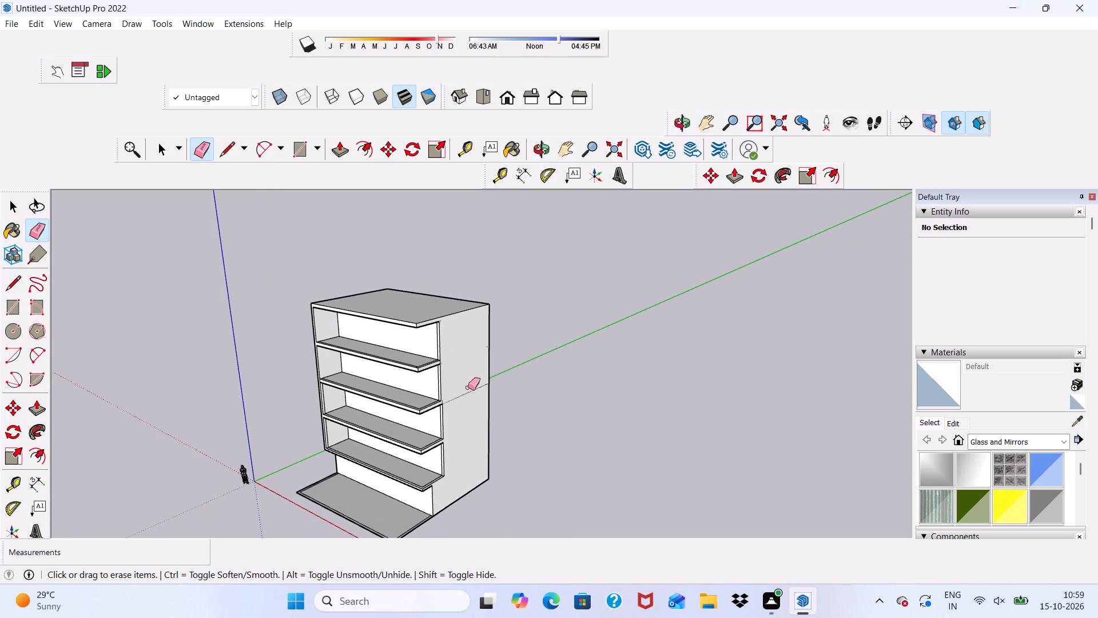
drag(468, 387, 464, 406)
scroll(483, 351, up, 3)
click(490, 347)
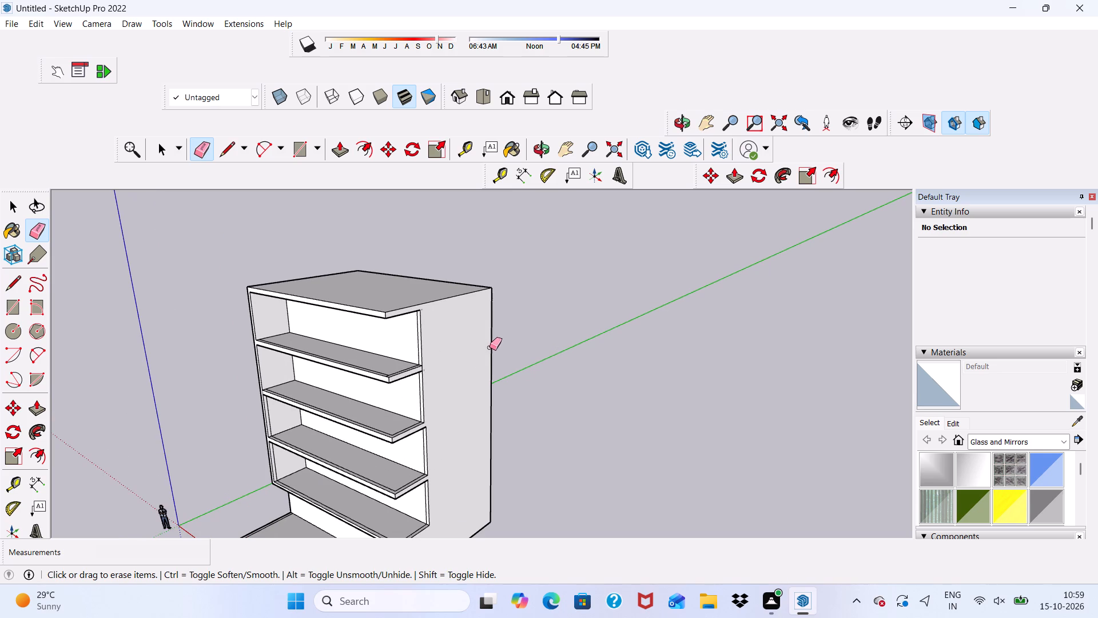
Examine the front, top and shelves of the cleaned-up unit for remaining seam lines.
scroll(483, 390, down, 3)
middle_drag(478, 396, 658, 354)
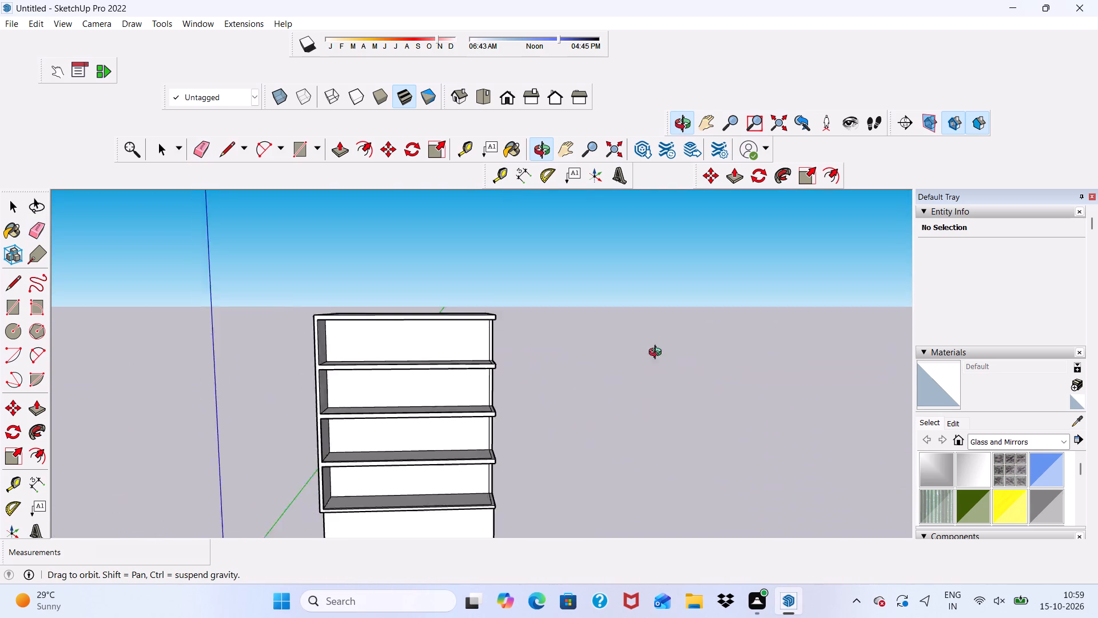
middle_drag(658, 354, 697, 358)
scroll(523, 376, up, 1)
scroll(469, 337, down, 4)
middle_drag(477, 453, 431, 393)
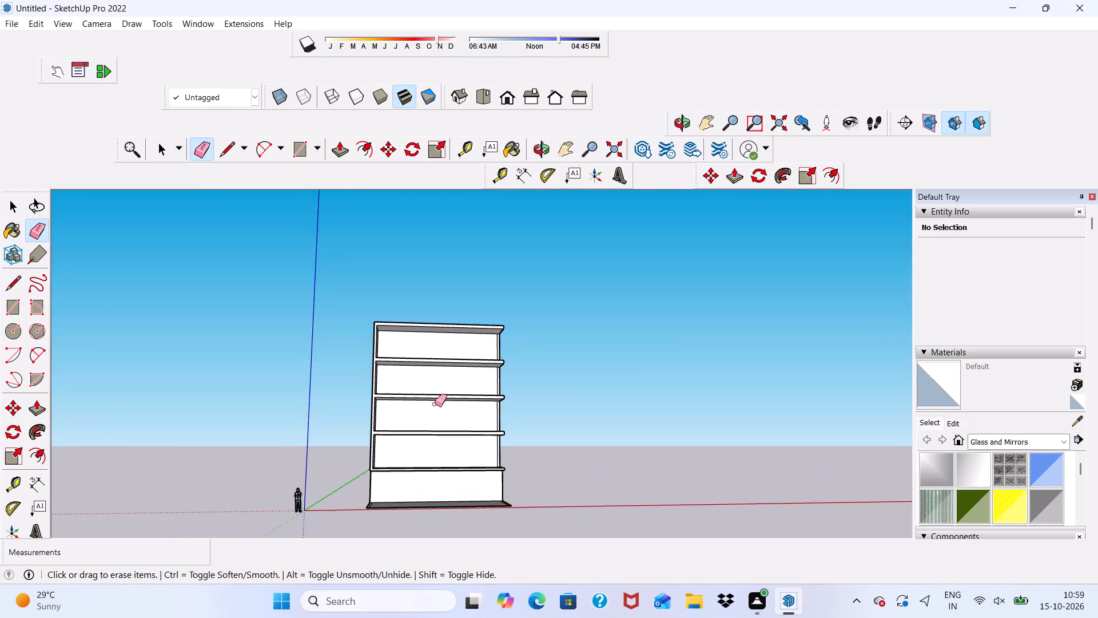
key(space)
scroll(456, 399, up, 10)
scroll(458, 389, down, 1)
middle_drag(472, 390, 429, 429)
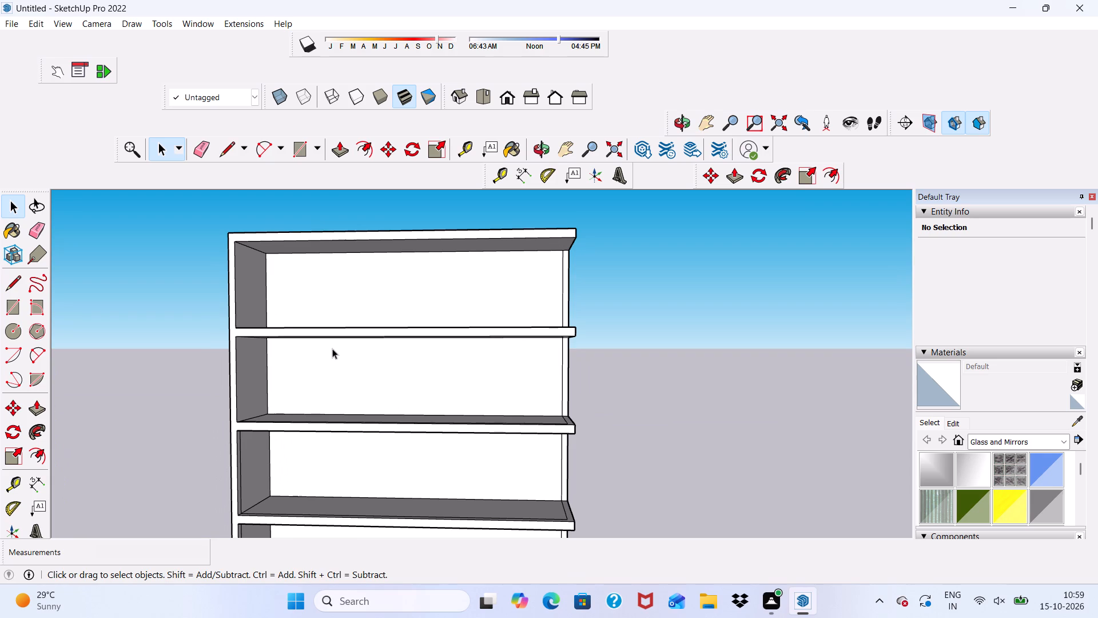
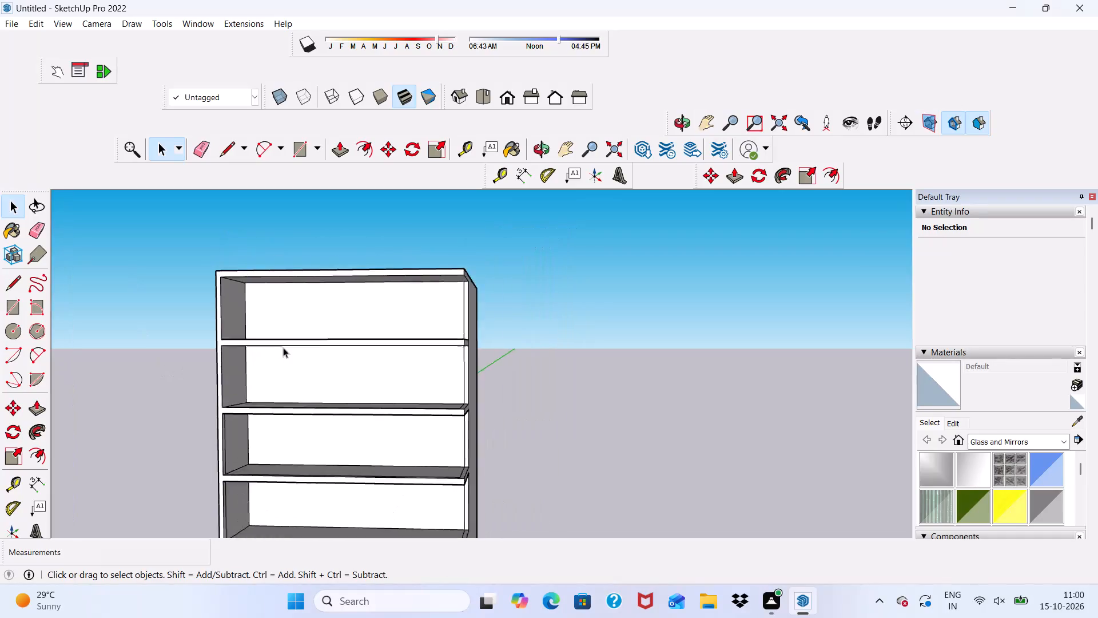
Examine the front of the shelf unit and its shelf ends for remaining seam lines.
scroll(283, 347, up, 4)
scroll(277, 363, down, 5)
middle_drag(268, 394, 295, 419)
scroll(359, 306, up, 4)
scroll(359, 306, down, 2)
middle_drag(358, 314, 379, 302)
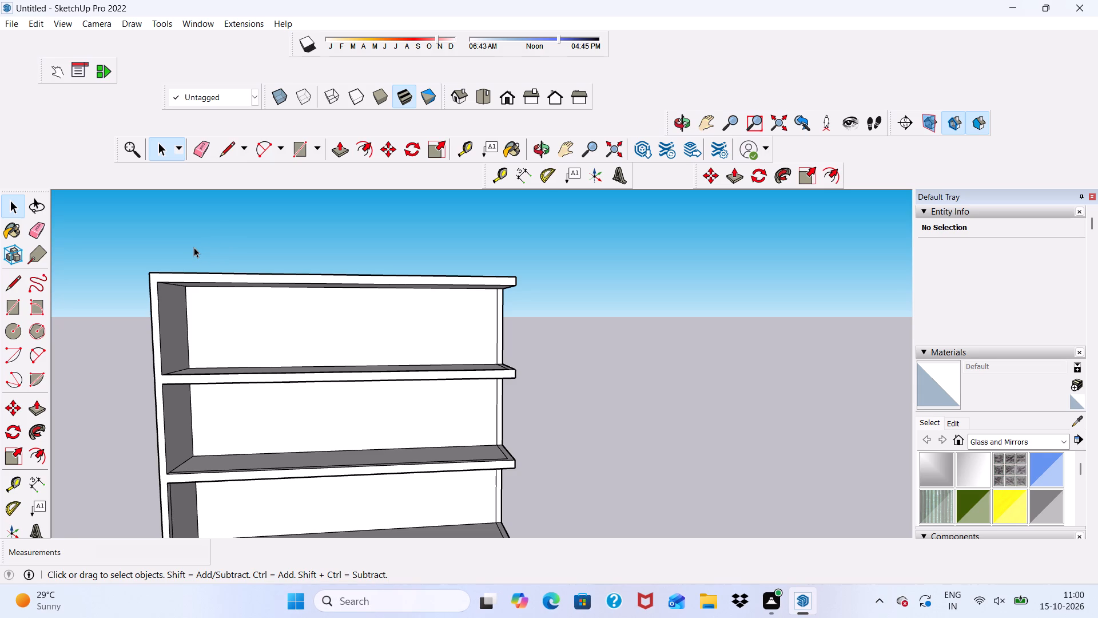
scroll(199, 262, down, 3)
scroll(205, 334, up, 1)
scroll(178, 267, down, 2)
scroll(397, 386, up, 11)
scroll(369, 346, down, 5)
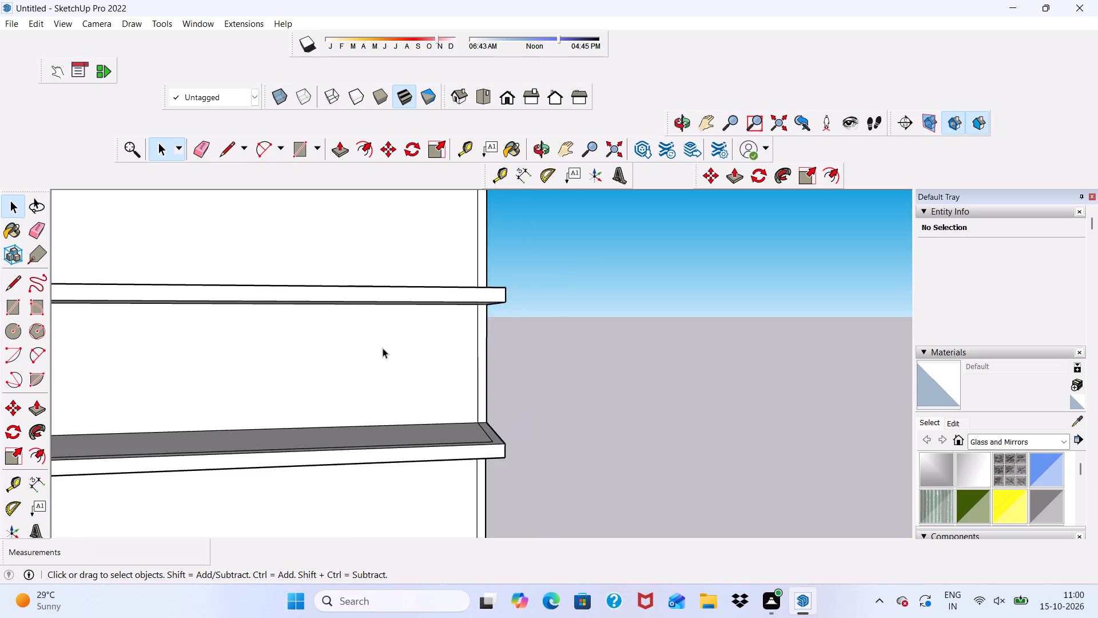
scroll(383, 348, down, 5)
middle_drag(369, 364, 357, 351)
Erase the vertical seam lines on the back panel near its side edge in the upper shelf bays.
click(202, 149)
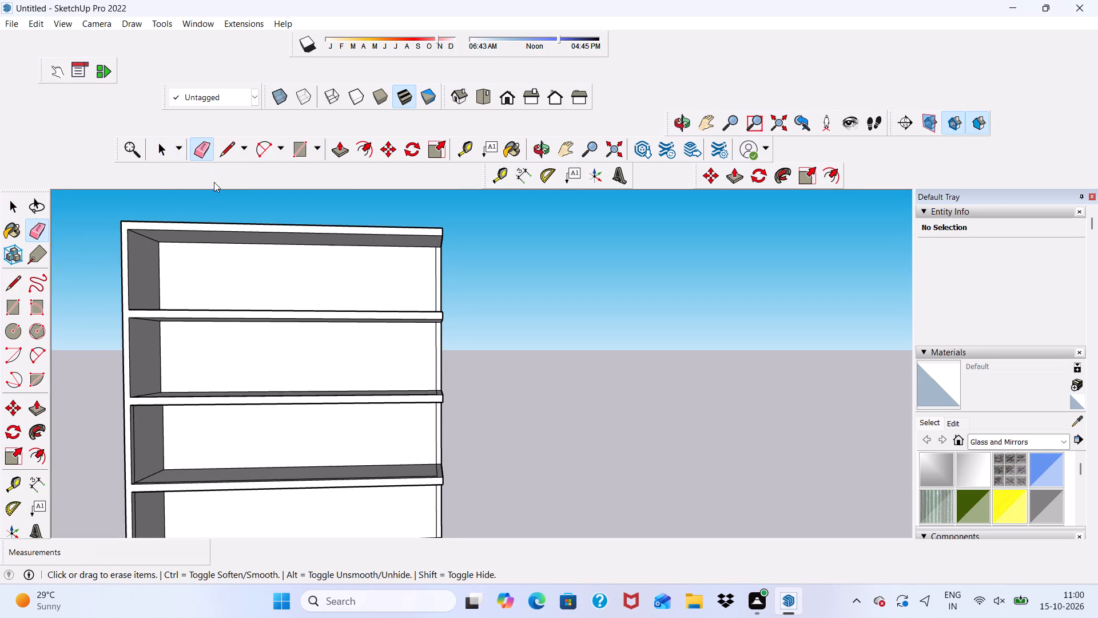
scroll(352, 286, down, 4)
scroll(448, 272, up, 5)
scroll(407, 244, up, 5)
scroll(399, 248, down, 1)
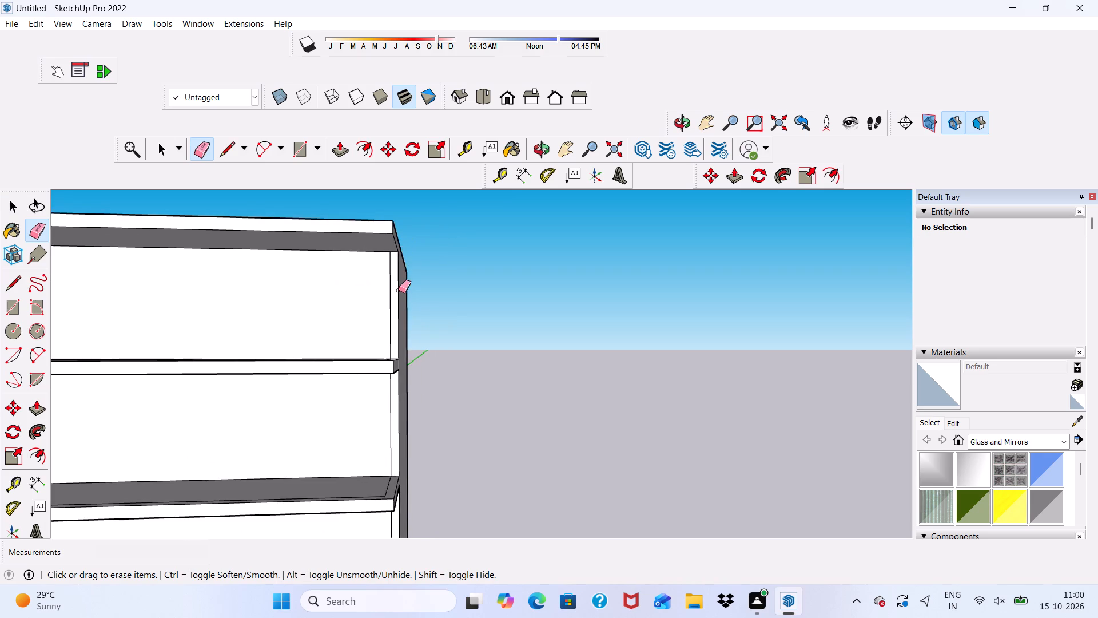
scroll(399, 290, up, 4)
click(383, 287)
scroll(303, 259, down, 11)
scroll(328, 380, up, 10)
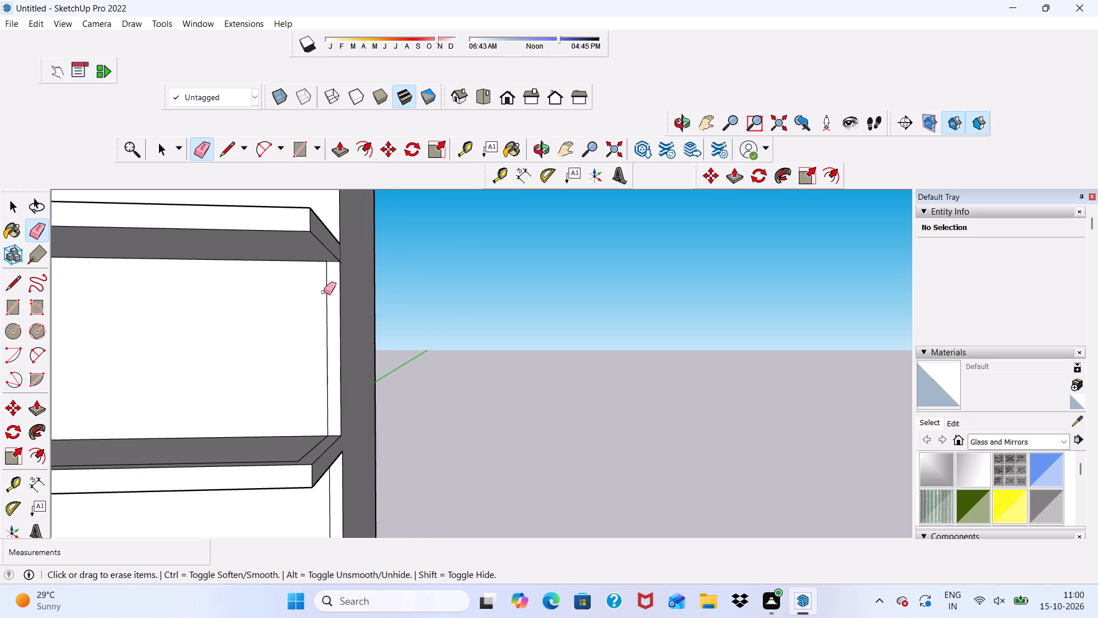
click(325, 286)
scroll(285, 287, down, 12)
scroll(337, 411, up, 11)
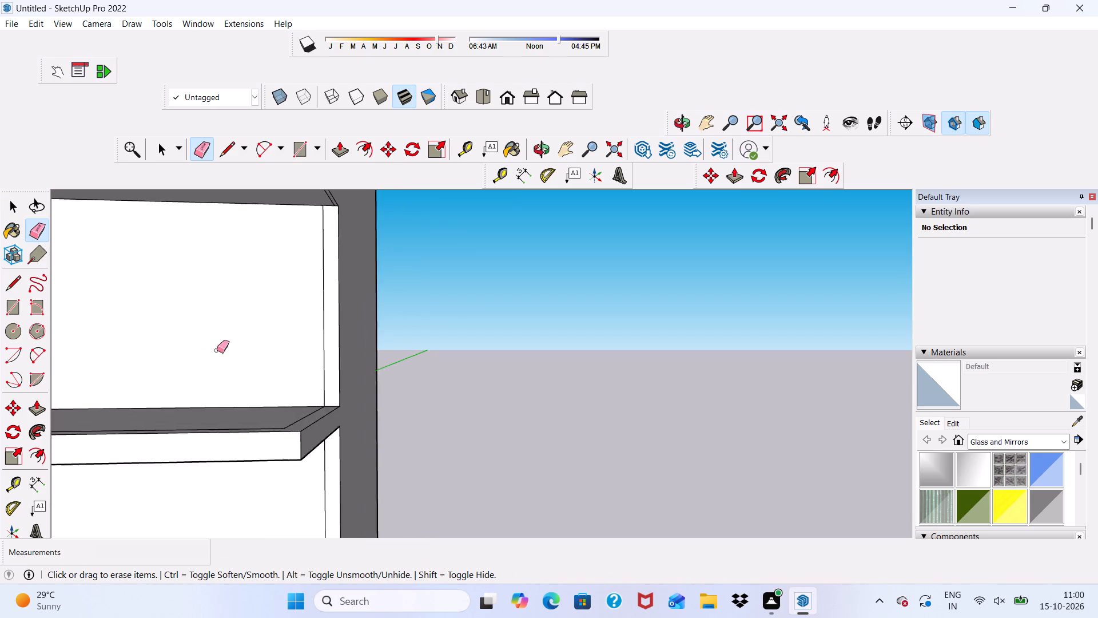
scroll(268, 331, down, 4)
scroll(295, 326, up, 1)
drag(307, 316, 313, 315)
scroll(253, 289, down, 3)
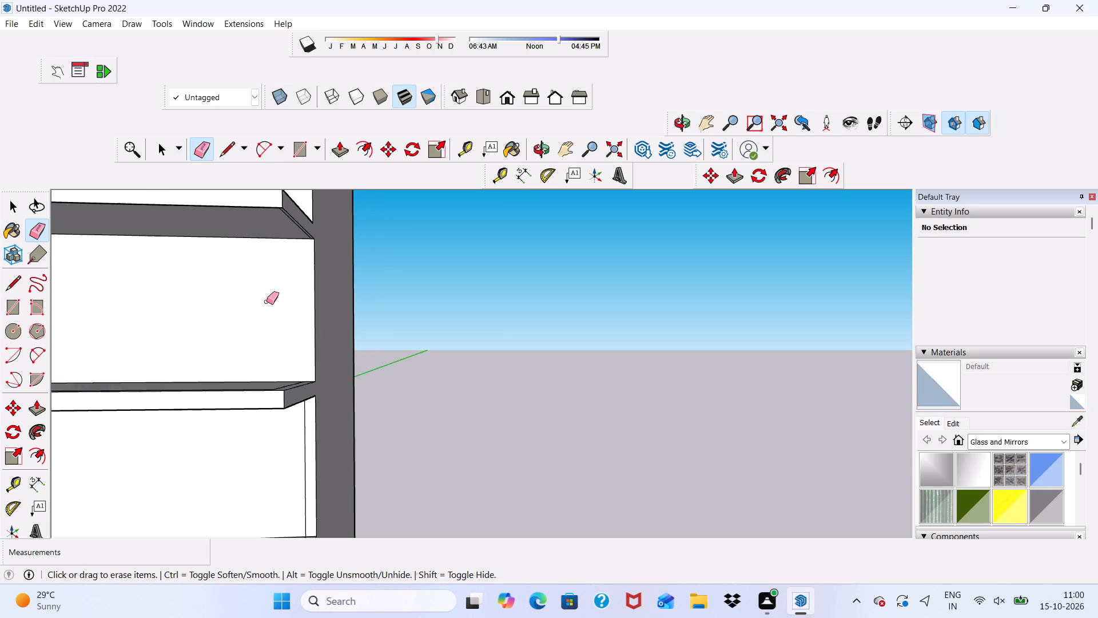
Erase the remaining vertical seam line near the back panel's side edge in the bay below.
scroll(266, 302, down, 3)
middle_drag(275, 320, 242, 370)
scroll(260, 382, up, 4)
scroll(319, 386, up, 4)
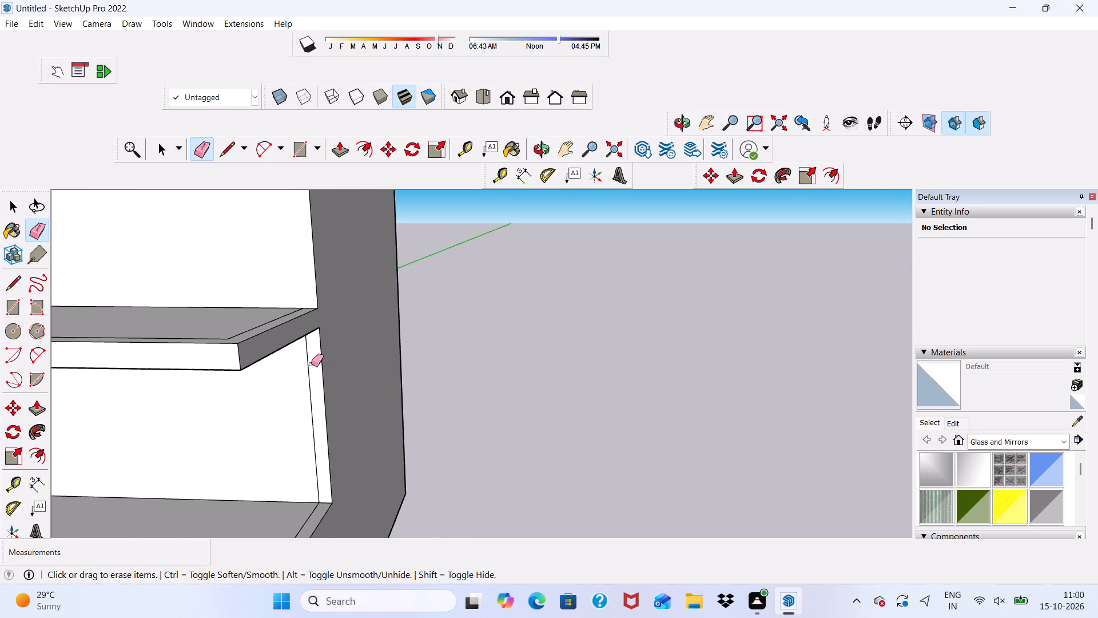
drag(311, 364, 300, 371)
scroll(293, 374, down, 5)
middle_drag(315, 417, 407, 407)
scroll(407, 407, up, 1)
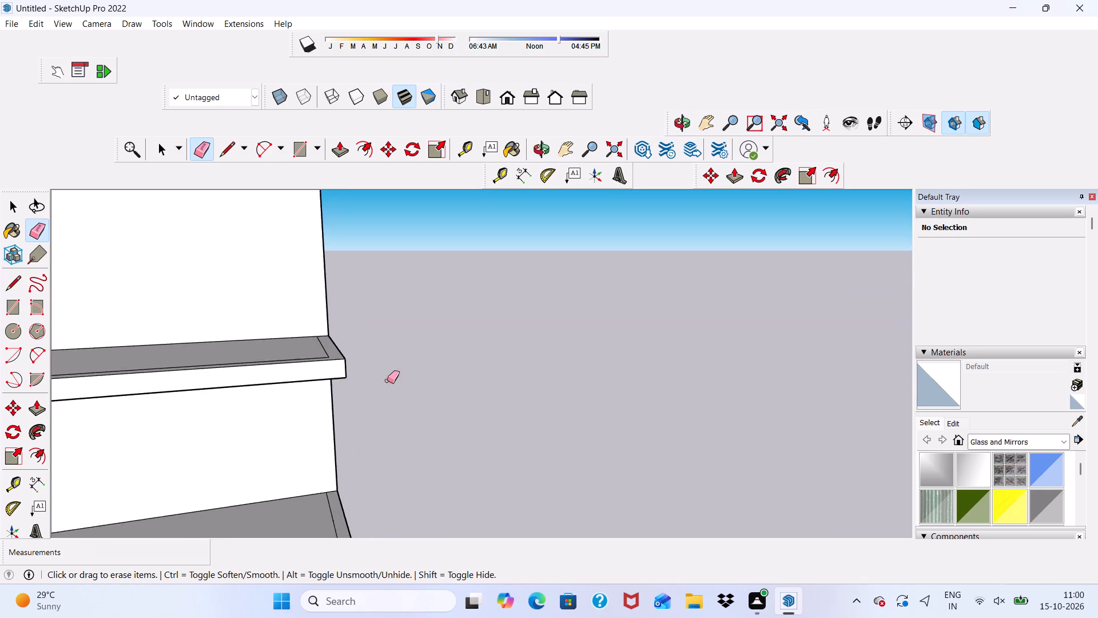
Examine the lower shelf bays and the base from several angles for leftover seam lines.
scroll(337, 374, down, 9)
middle_drag(337, 441, 274, 417)
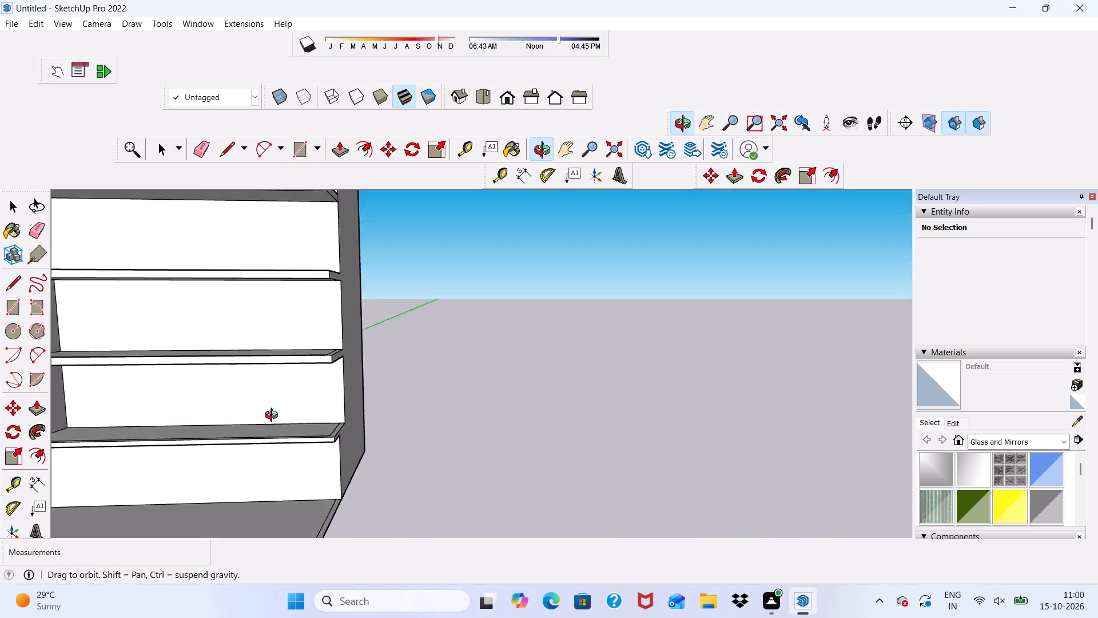
middle_drag(274, 417, 305, 389)
scroll(288, 378, down, 4)
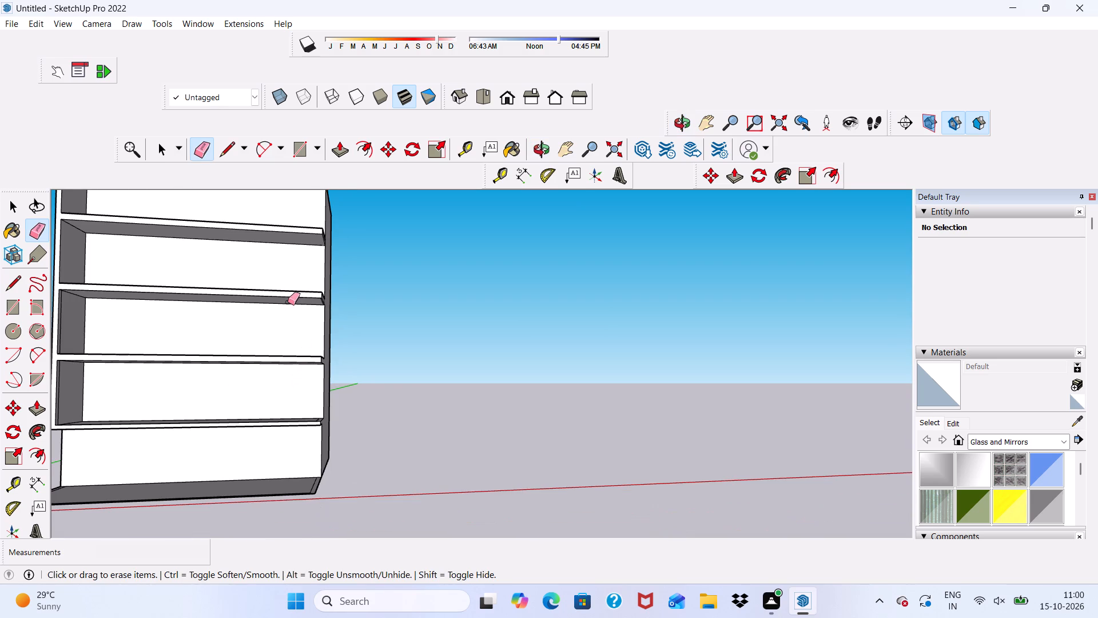
key(space)
scroll(288, 302, down, 5)
scroll(359, 328, down, 4)
scroll(312, 317, up, 9)
scroll(295, 292, down, 1)
middle_drag(296, 294, 300, 294)
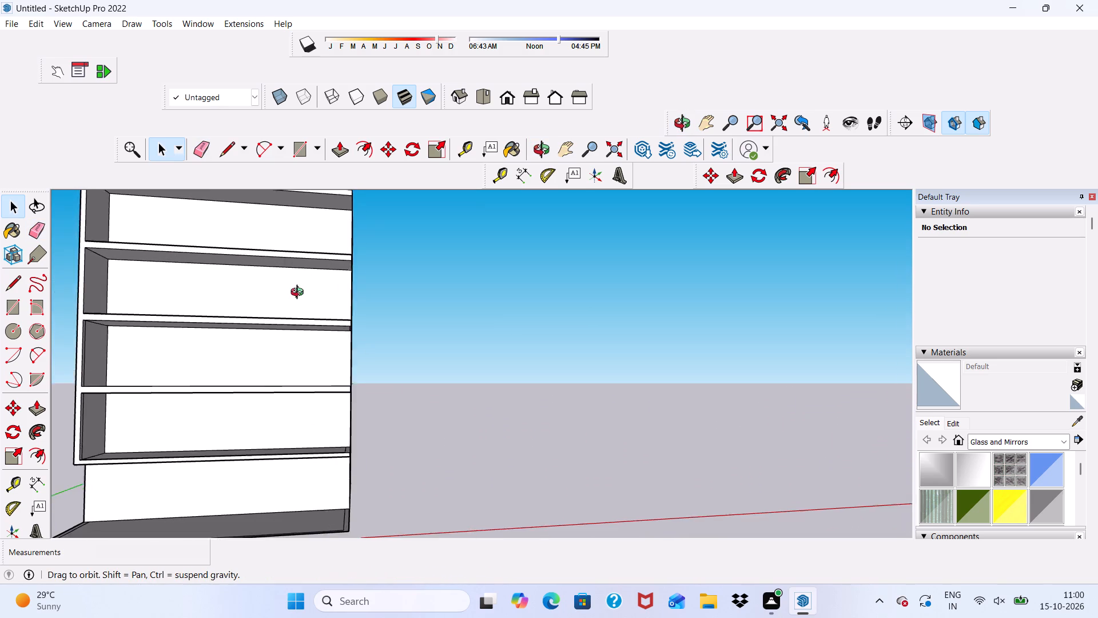
middle_drag(300, 294, 285, 354)
scroll(290, 315, down, 6)
scroll(255, 399, up, 4)
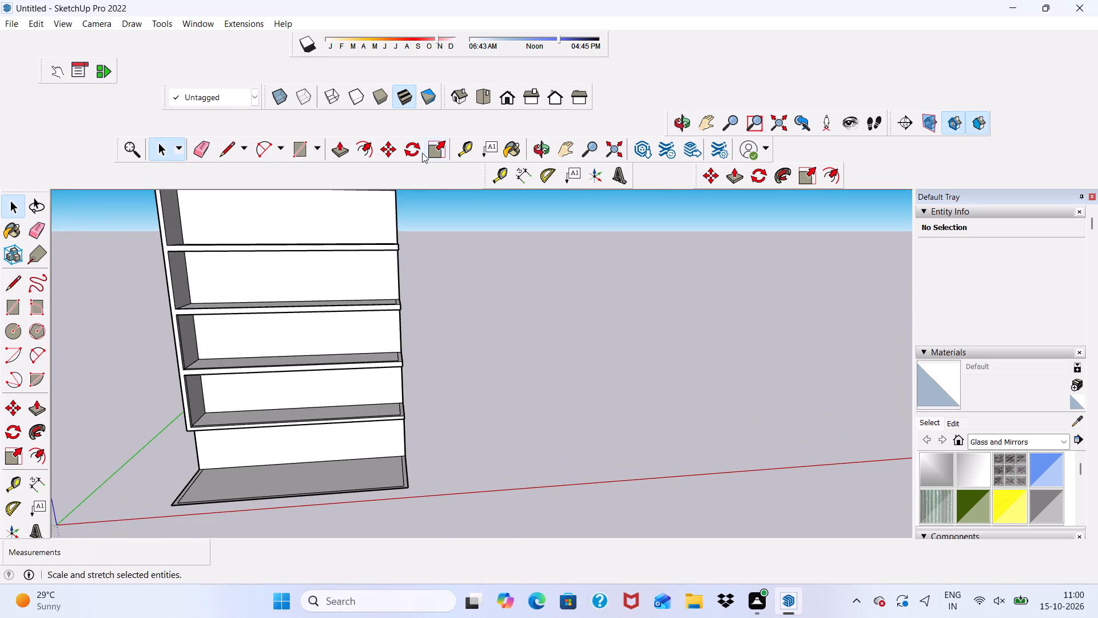
Draw a front rectangle about 44' 8" by 17' 11" from the lowest shelf's outer front corner to the top slab's edge.
click(301, 152)
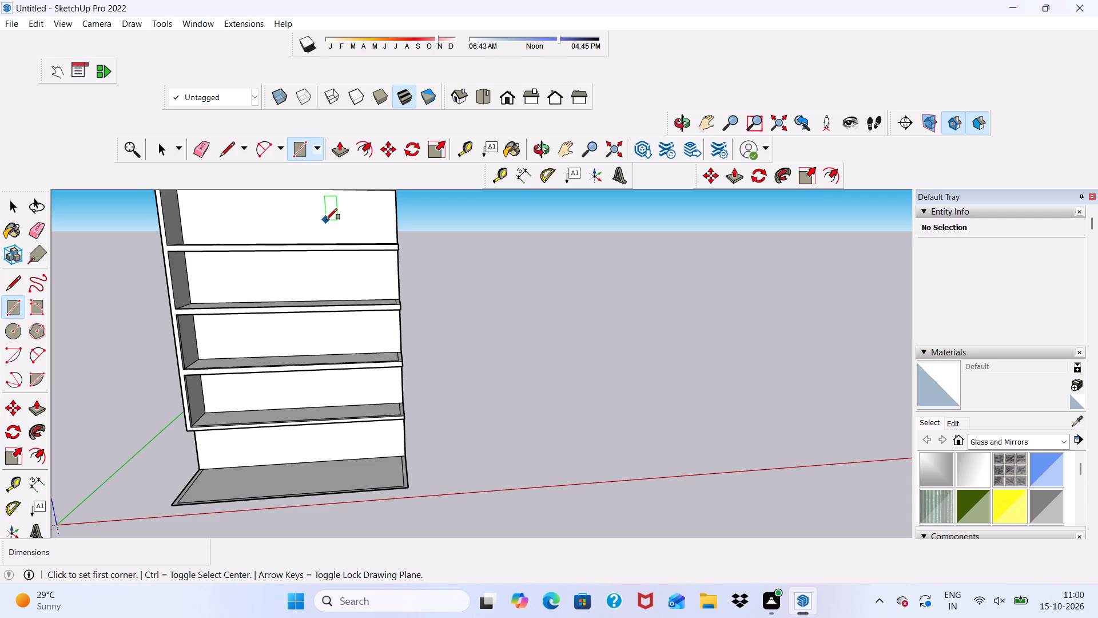
scroll(340, 255, down, 2)
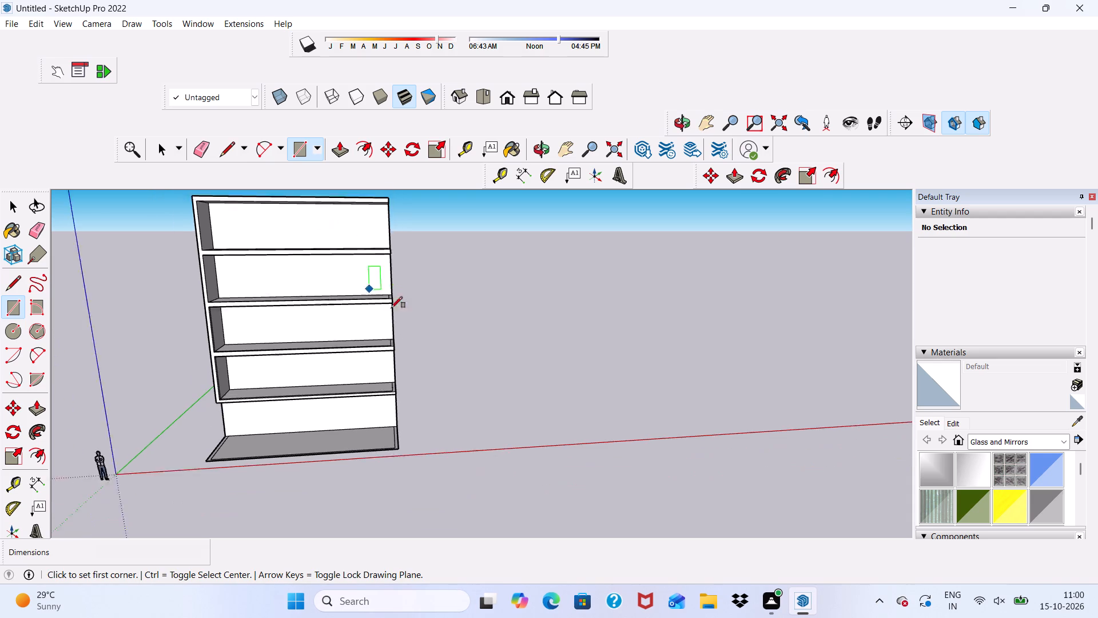
scroll(391, 308, down, 1)
scroll(172, 416, up, 2)
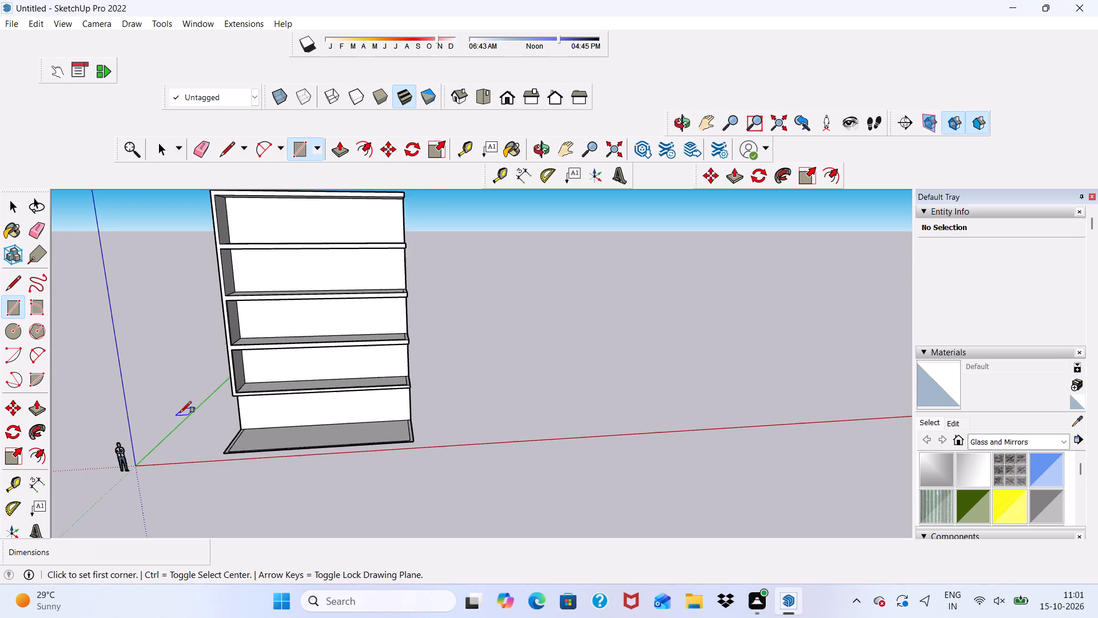
scroll(180, 413, up, 1)
click(238, 394)
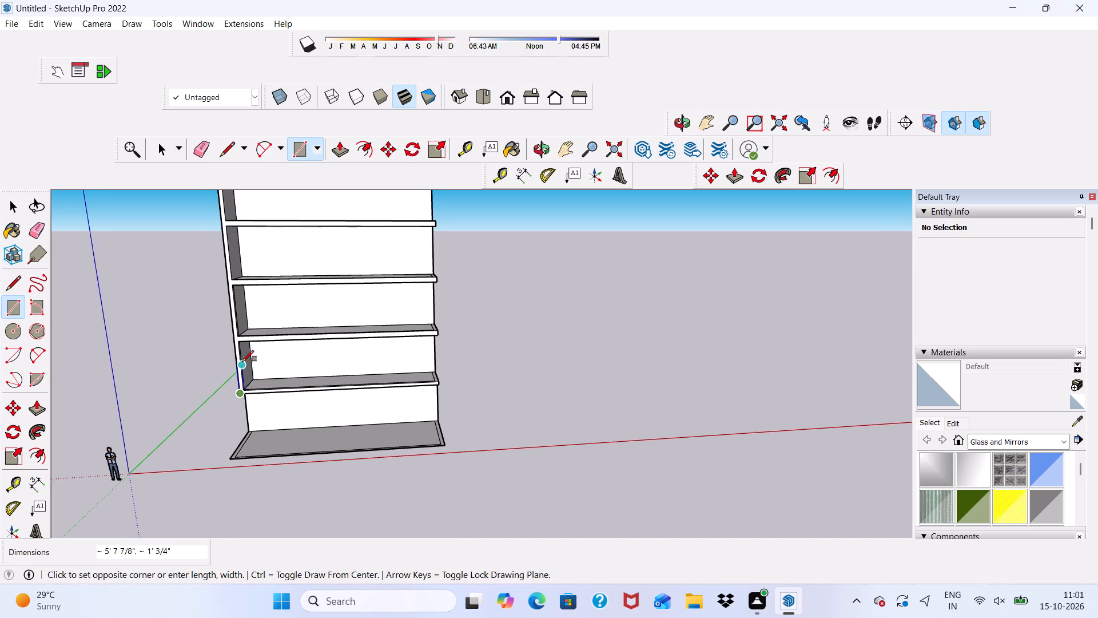
scroll(242, 365, down, 8)
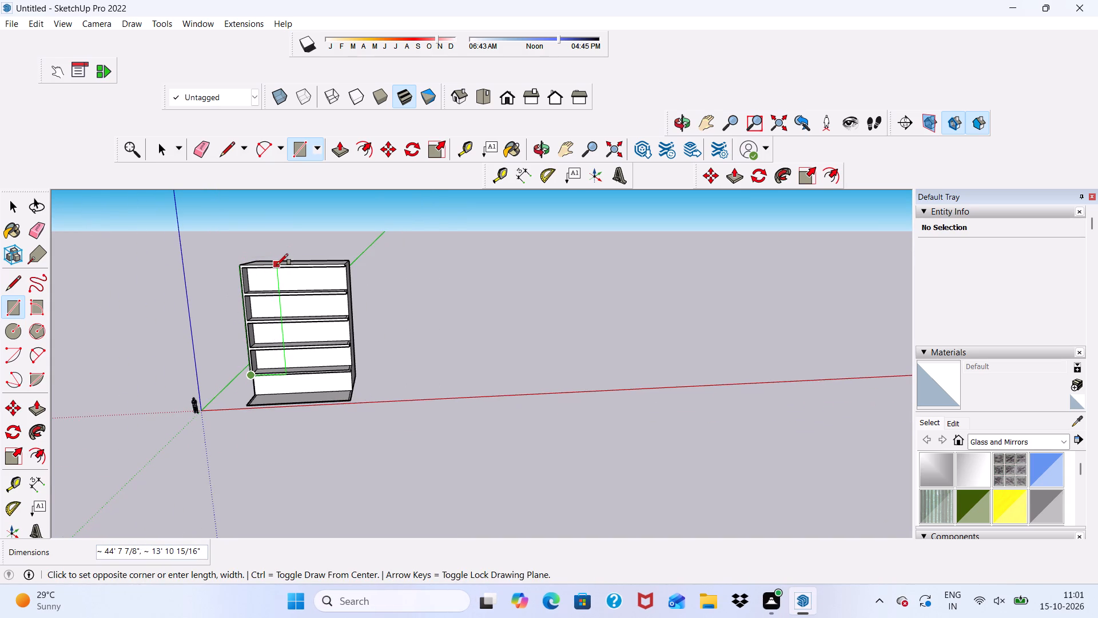
scroll(274, 268, up, 8)
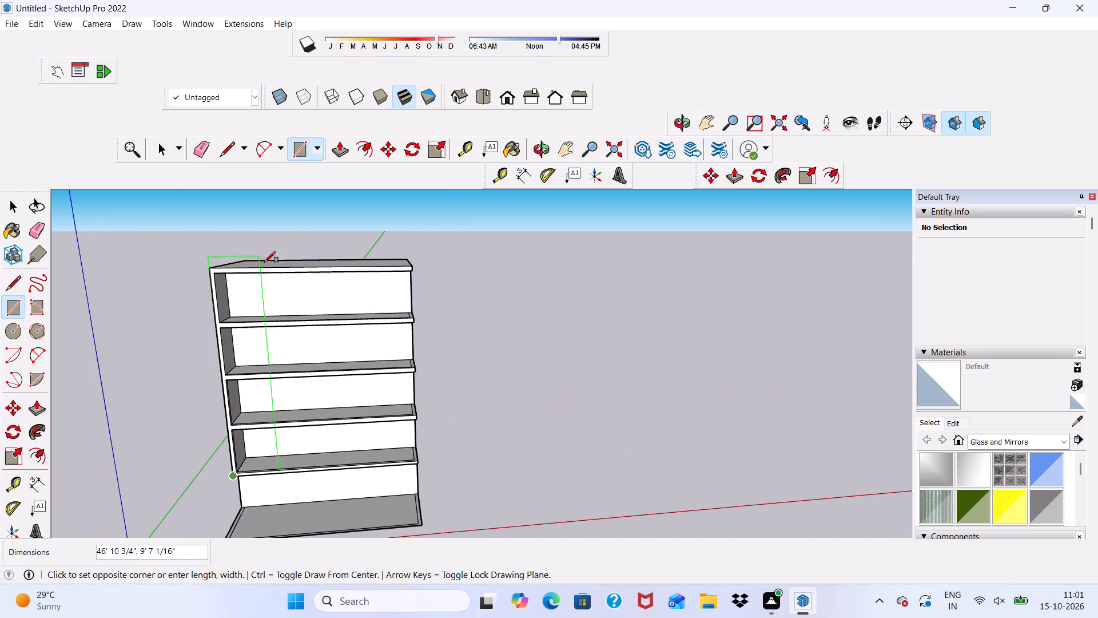
click(303, 270)
scroll(242, 322, down, 1)
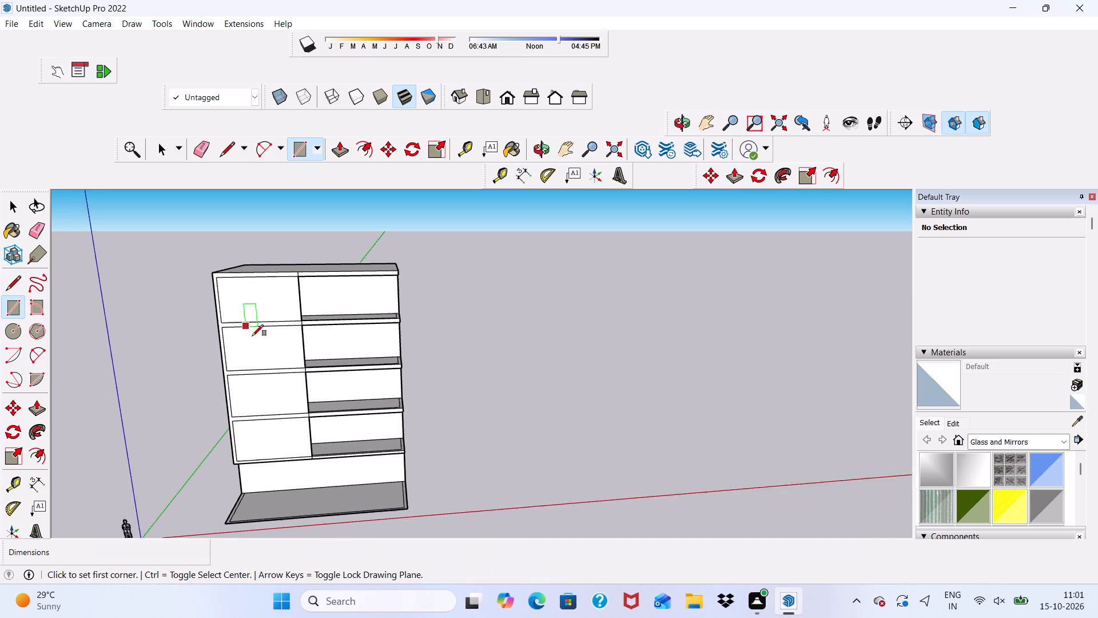
scroll(252, 336, down, 1)
key(space)
Push/Pull the topmost panel face inside the new front rectangle by 3".
scroll(485, 308, up, 2)
scroll(240, 335, up, 4)
click(241, 285)
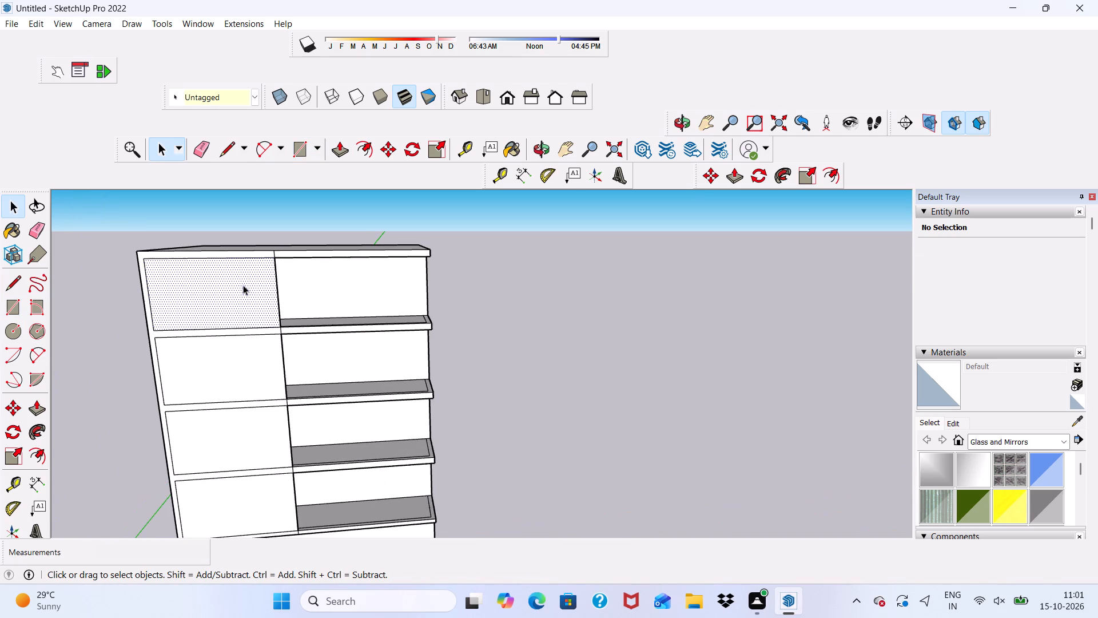
click(339, 147)
click(235, 283)
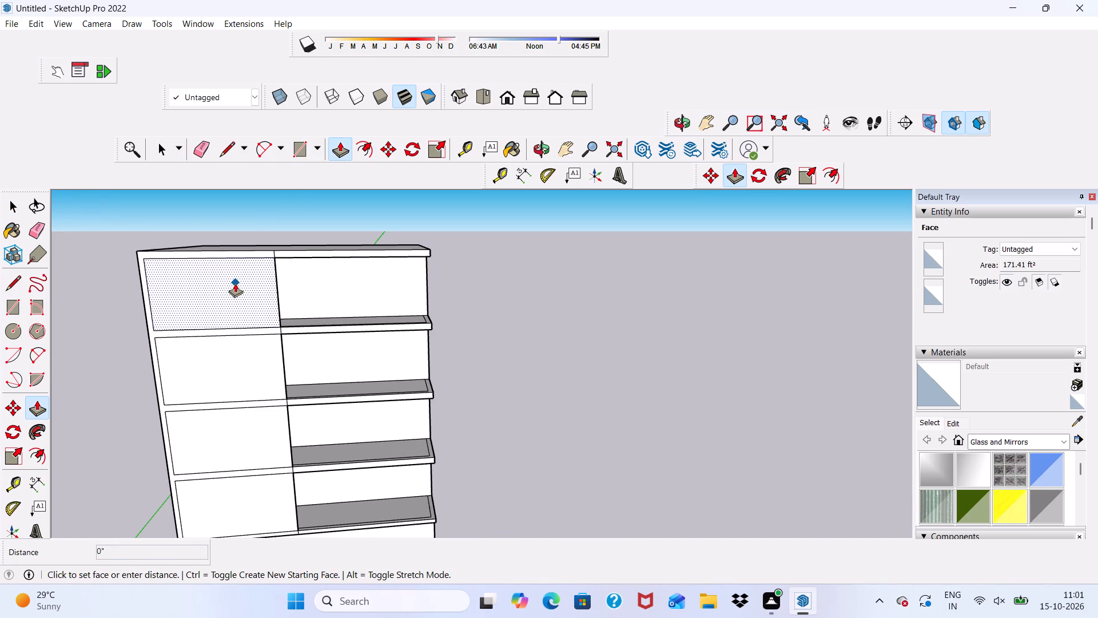
key(3)
key(shift+quotedbl)
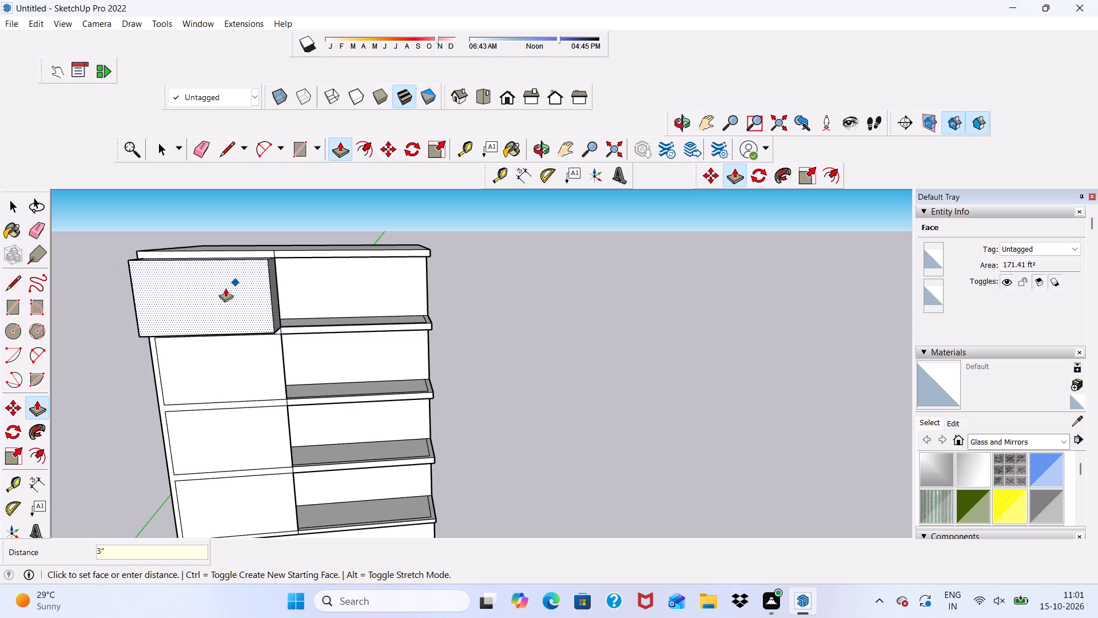
key(Return)
Push/Pull the second and third panel faces and the surrounding frame face to line up with the topmost 3" panel.
scroll(198, 371, up, 1)
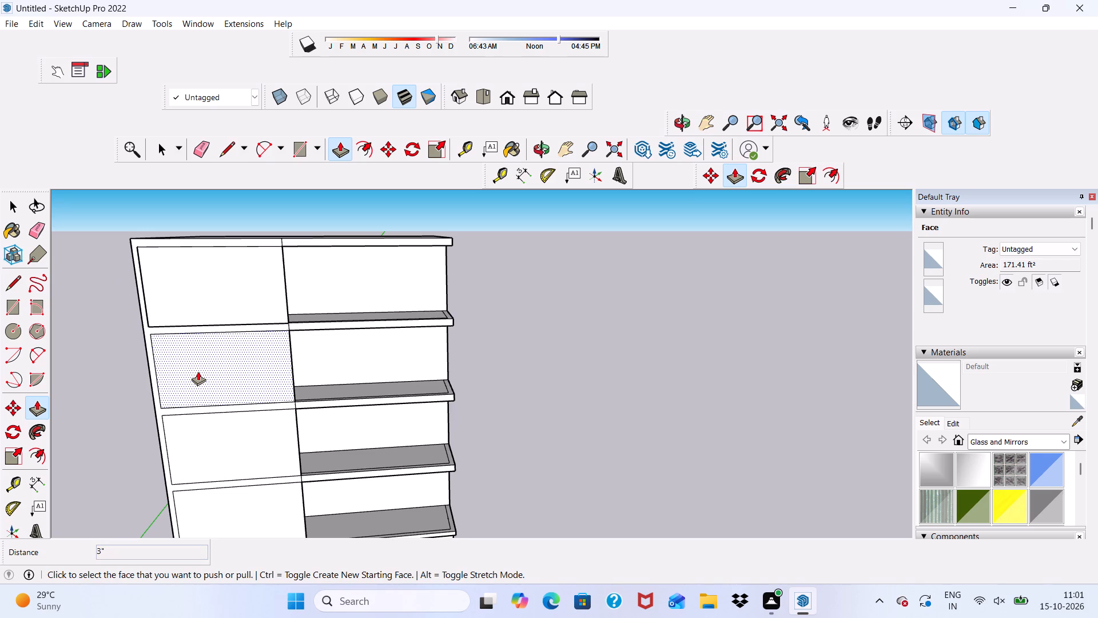
click(195, 370)
click(201, 305)
scroll(203, 329, up, 5)
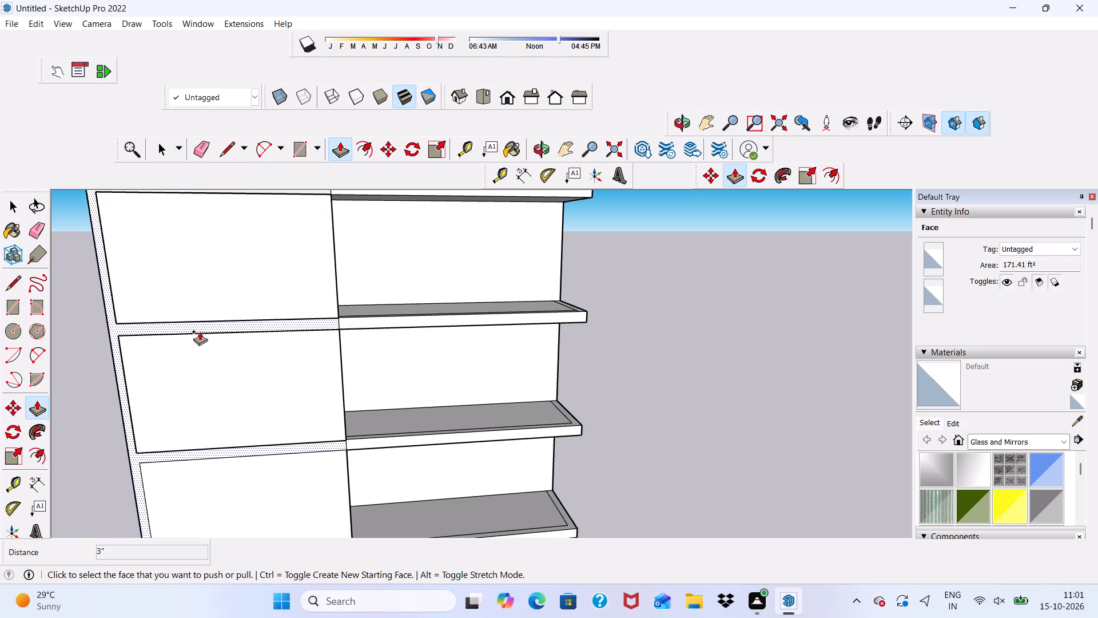
click(200, 330)
click(121, 280)
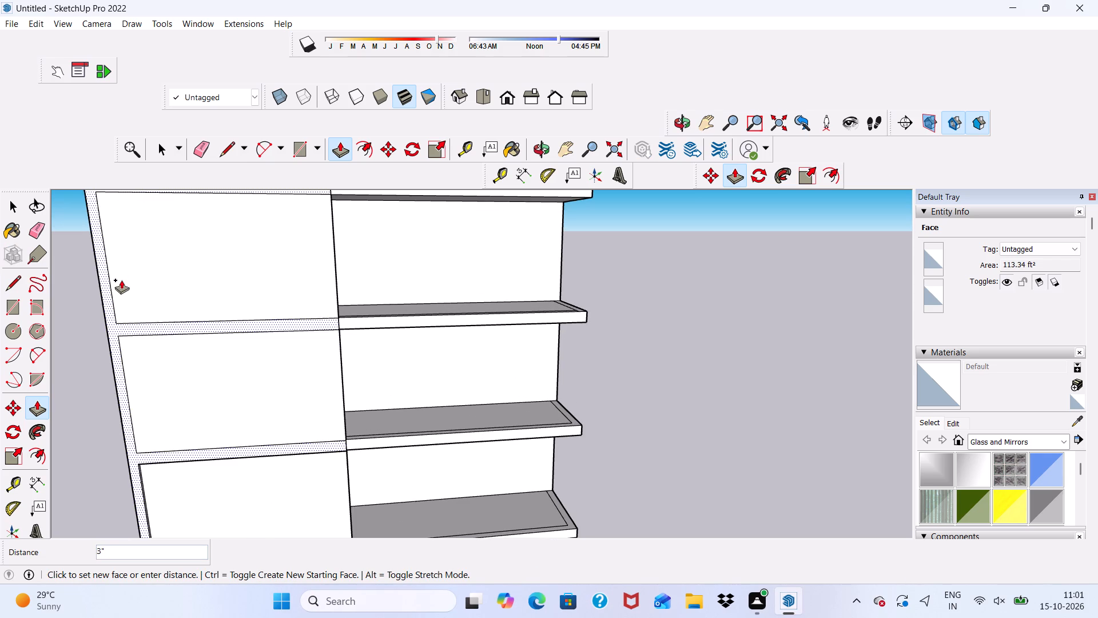
scroll(125, 290, down, 7)
scroll(210, 409, up, 1)
click(210, 413)
click(175, 367)
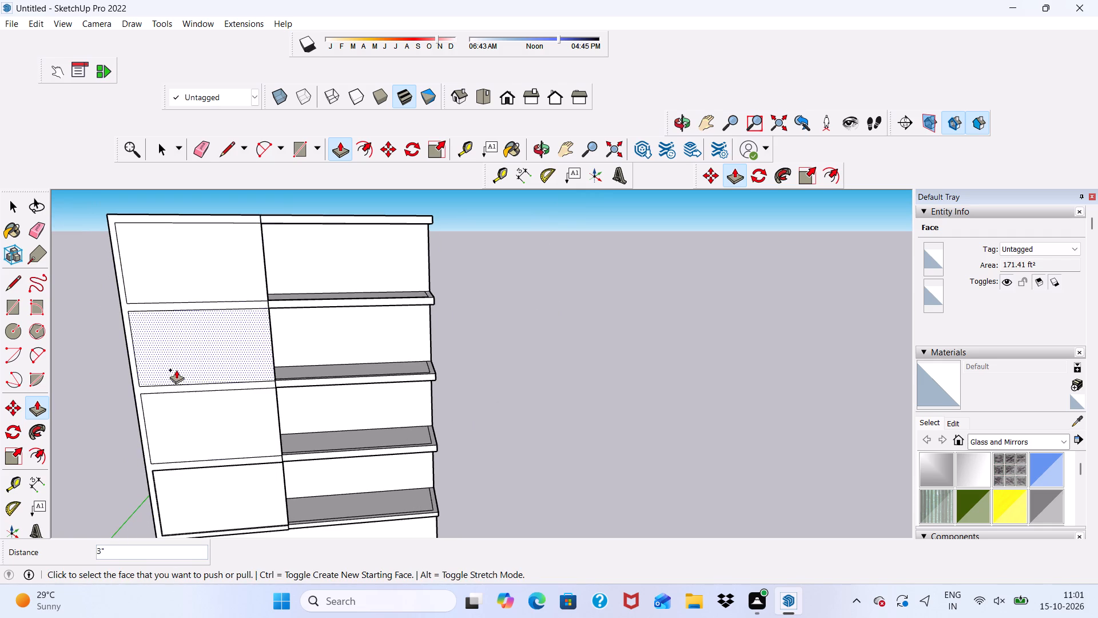
click(154, 389)
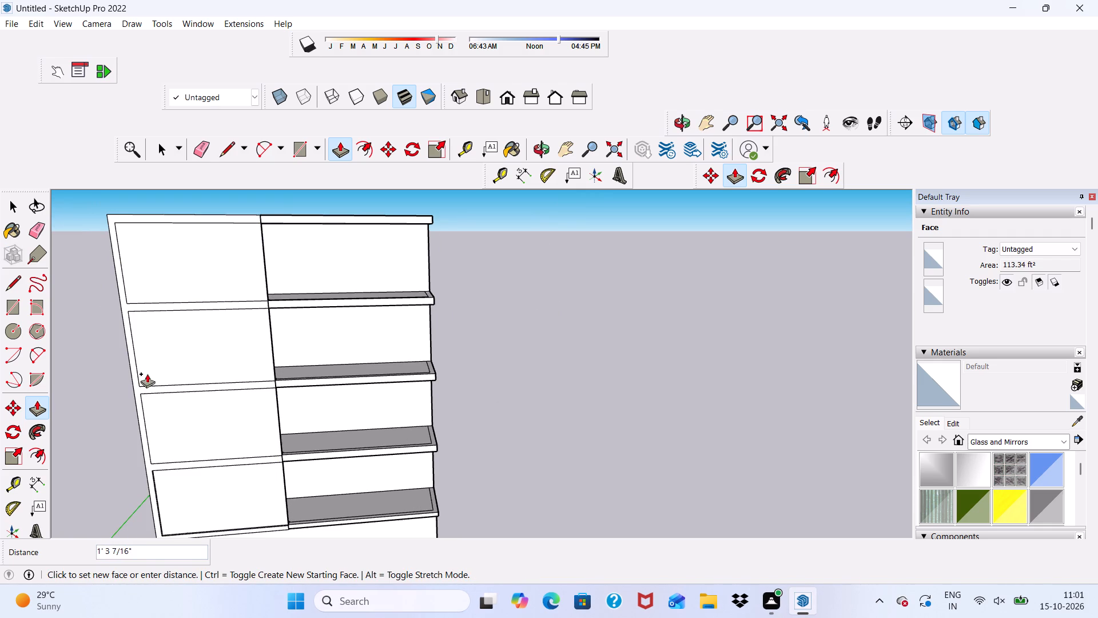
click(194, 419)
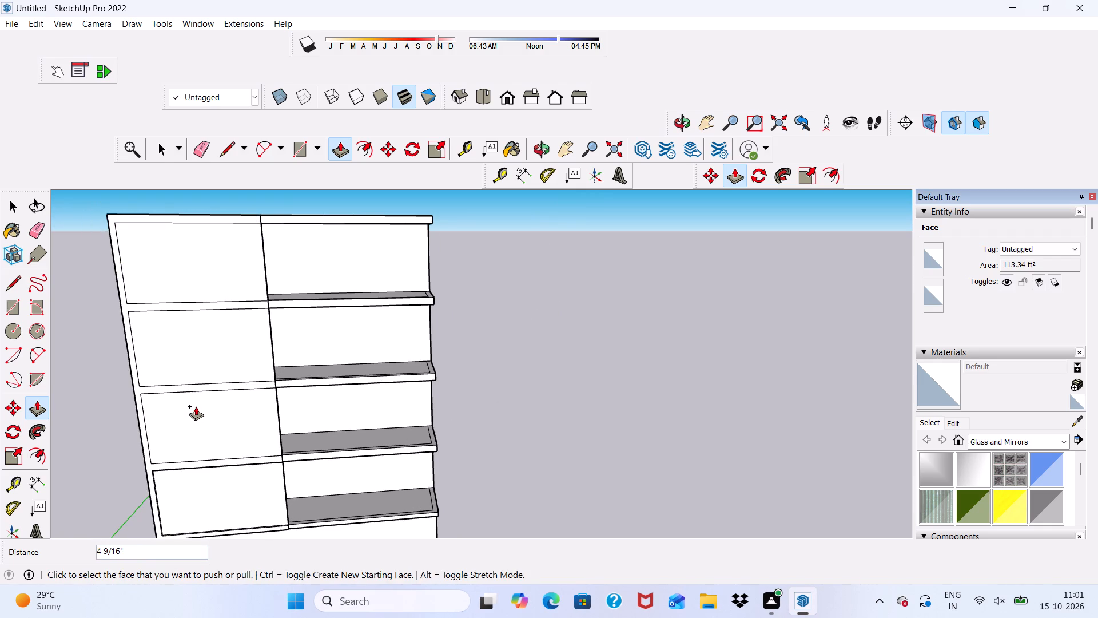
Erase the vertical seam line on the unit's outer side where the thickened front frame meets the side panel.
middle_drag(196, 406, 393, 338)
scroll(261, 383, up, 2)
scroll(223, 356, down, 6)
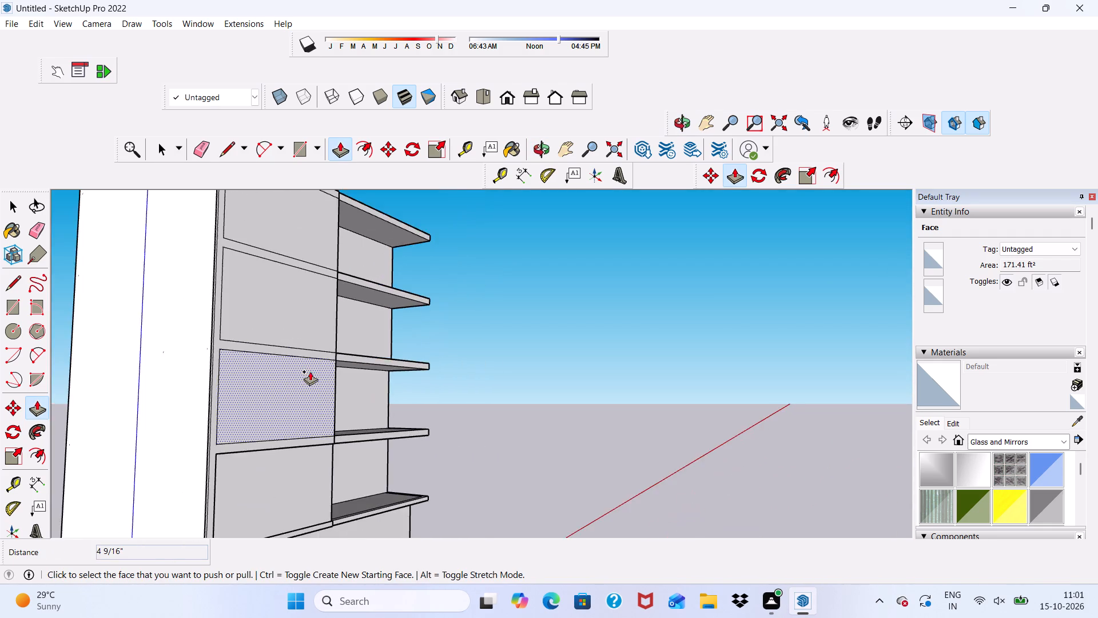
middle_drag(311, 372, 404, 432)
scroll(223, 154, up, 1)
click(206, 146)
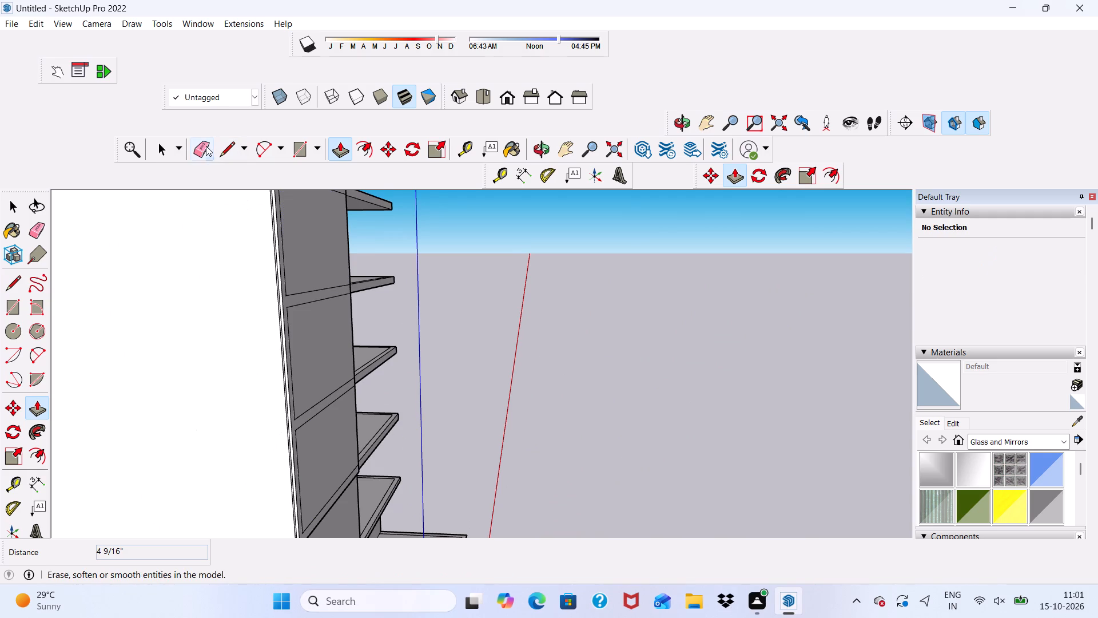
scroll(270, 225, up, 9)
drag(277, 205, 273, 225)
scroll(272, 221, down, 18)
scroll(303, 429, down, 3)
scroll(308, 460, up, 15)
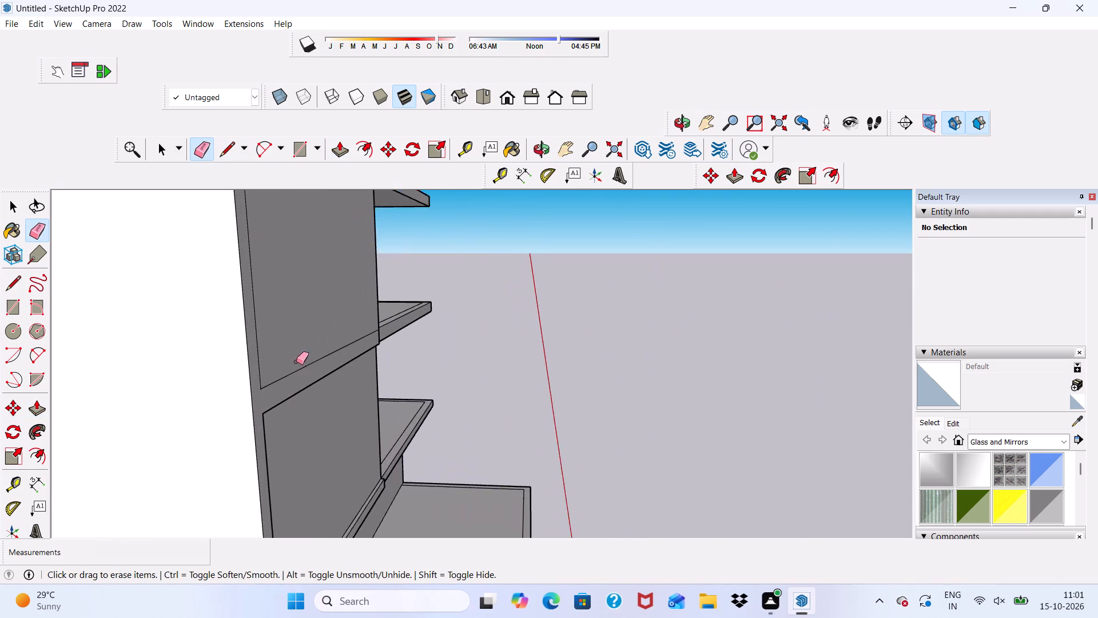
Push/Pull the lowest front panel face by 3" to line up with the surrounding frame face.
scroll(296, 362, up, 6)
scroll(305, 372, down, 1)
middle_drag(305, 373, 109, 275)
scroll(194, 368, up, 2)
key(space)
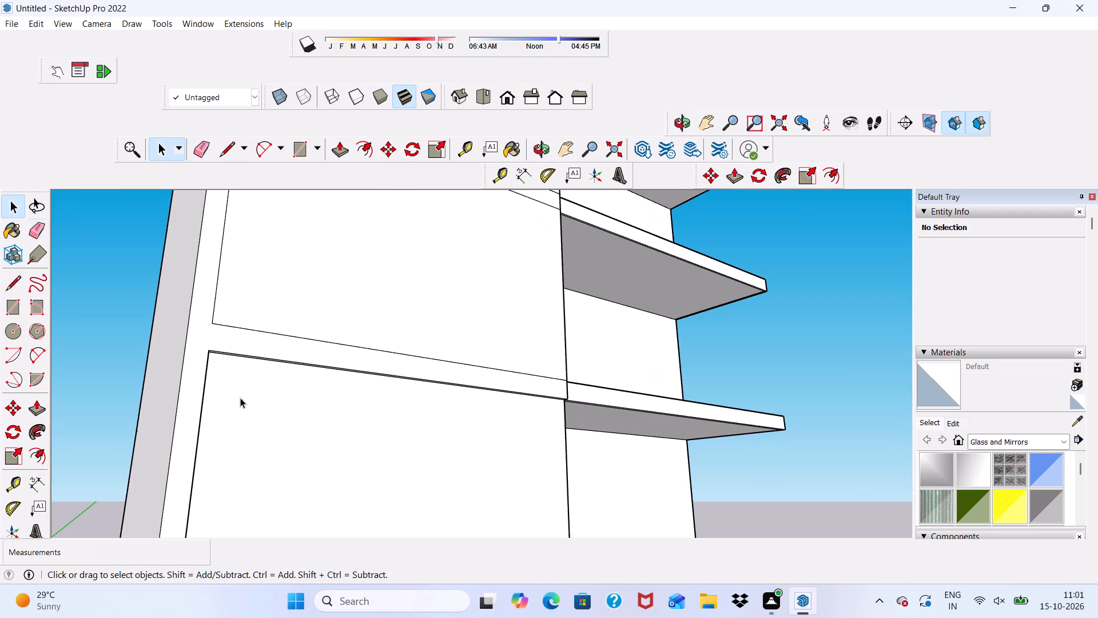
click(245, 399)
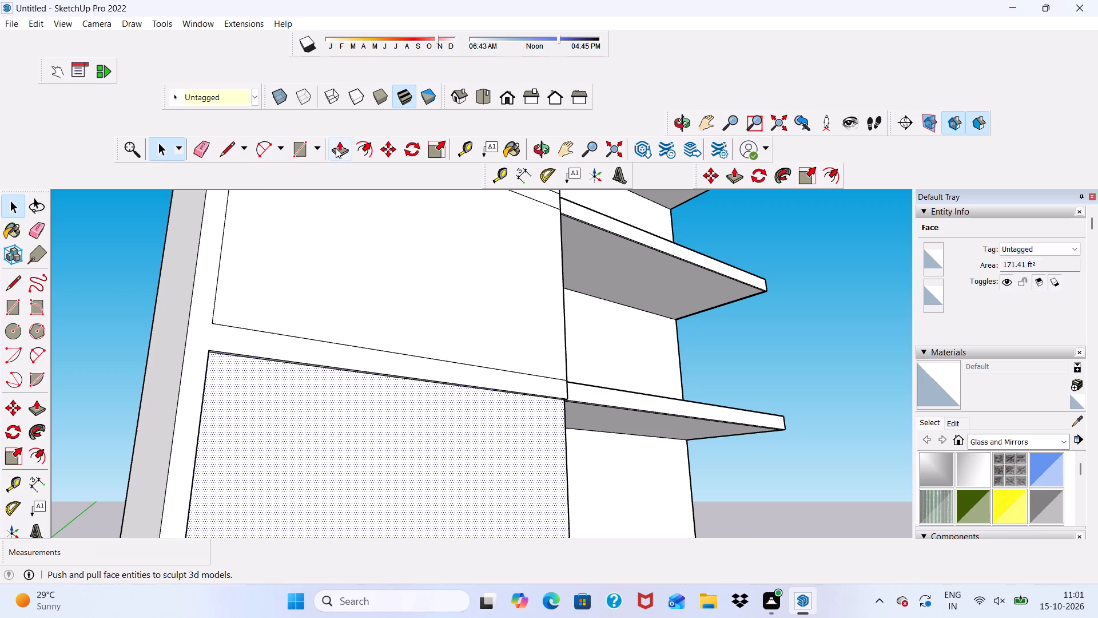
click(336, 148)
click(323, 404)
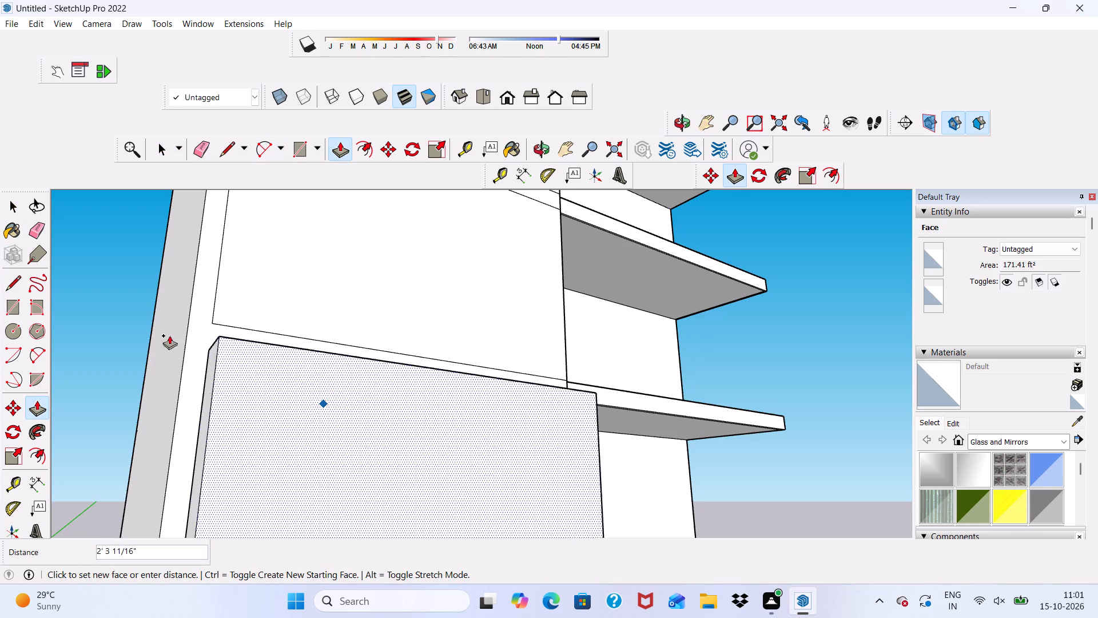
click(195, 332)
Erase the horizontal seam lines between the top, second and third panels on the unit's front.
scroll(214, 357, down, 3)
middle_drag(281, 398, 91, 465)
scroll(285, 338, up, 1)
scroll(336, 310, down, 2)
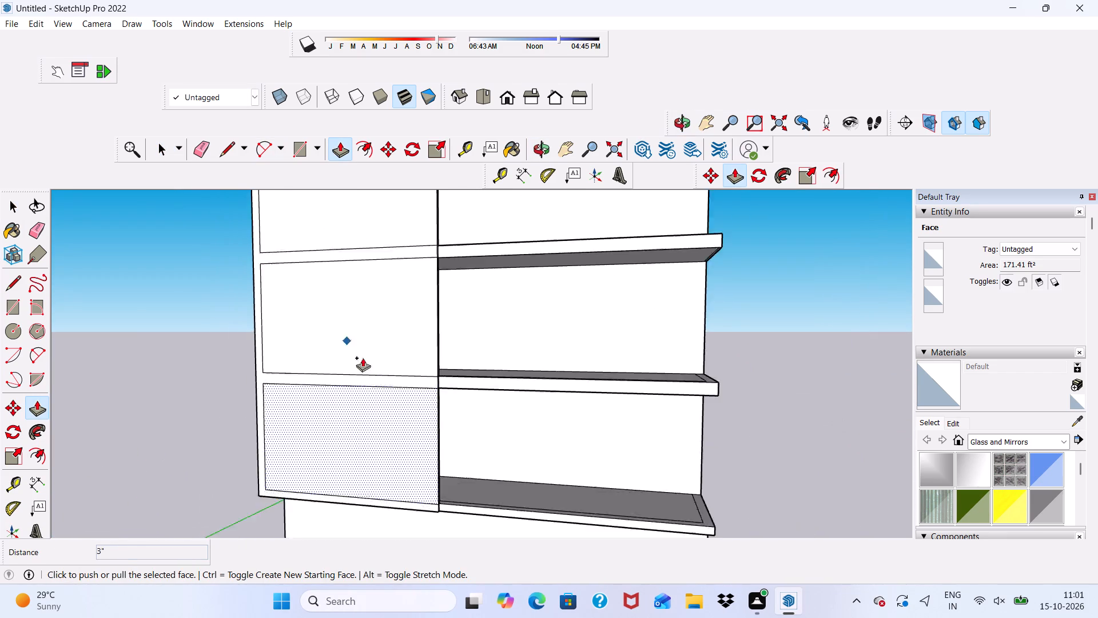
scroll(363, 358, down, 9)
scroll(349, 291, down, 5)
scroll(208, 169, up, 3)
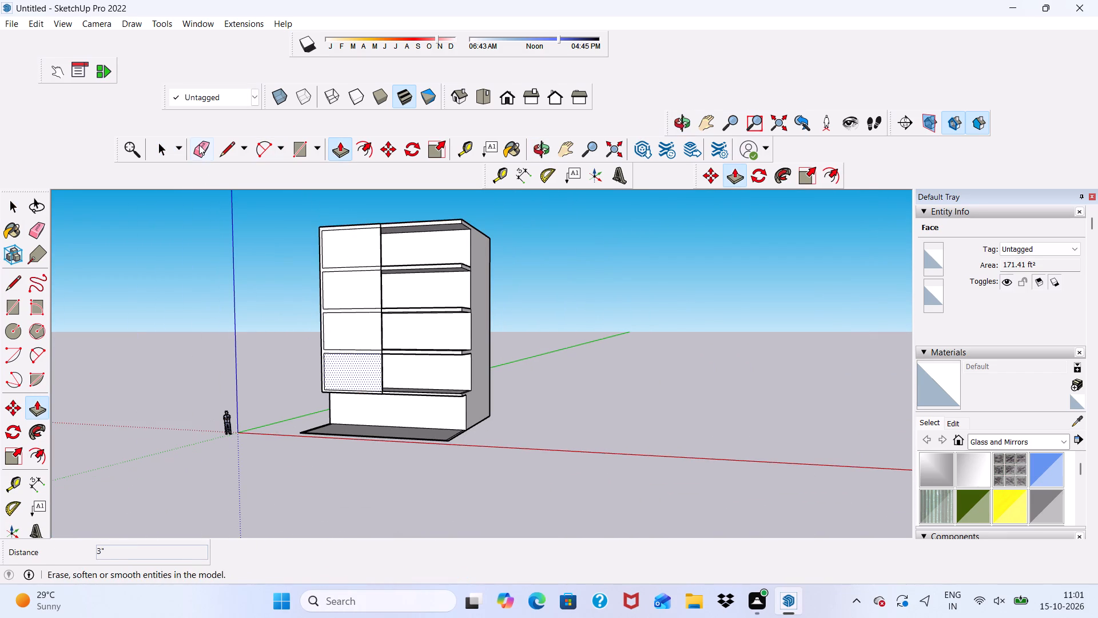
click(199, 145)
scroll(356, 201, up, 8)
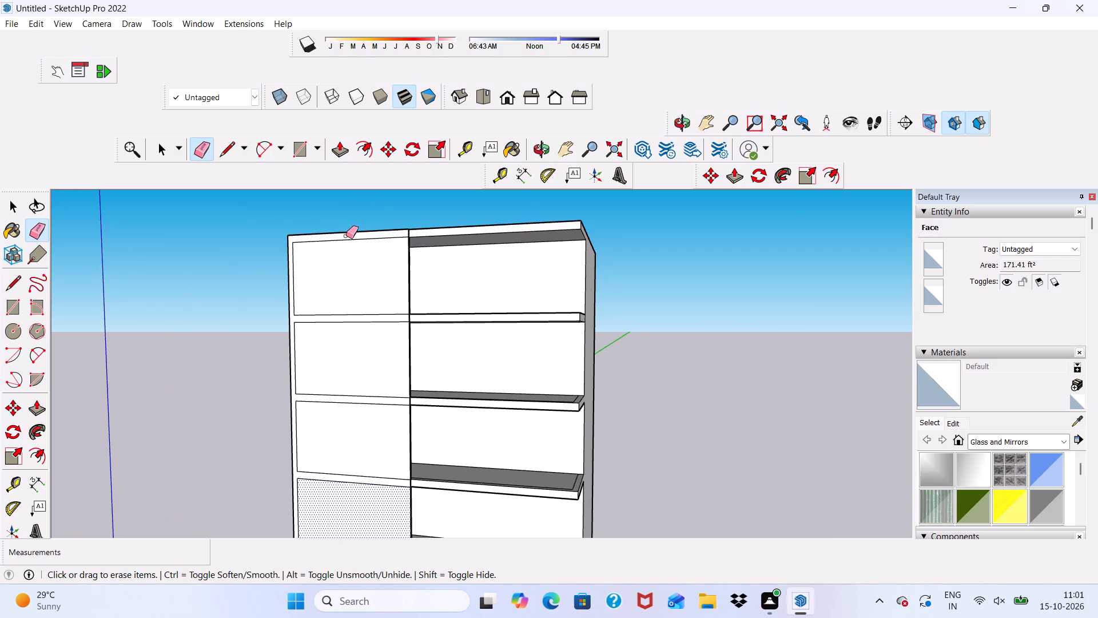
drag(346, 238, 345, 422)
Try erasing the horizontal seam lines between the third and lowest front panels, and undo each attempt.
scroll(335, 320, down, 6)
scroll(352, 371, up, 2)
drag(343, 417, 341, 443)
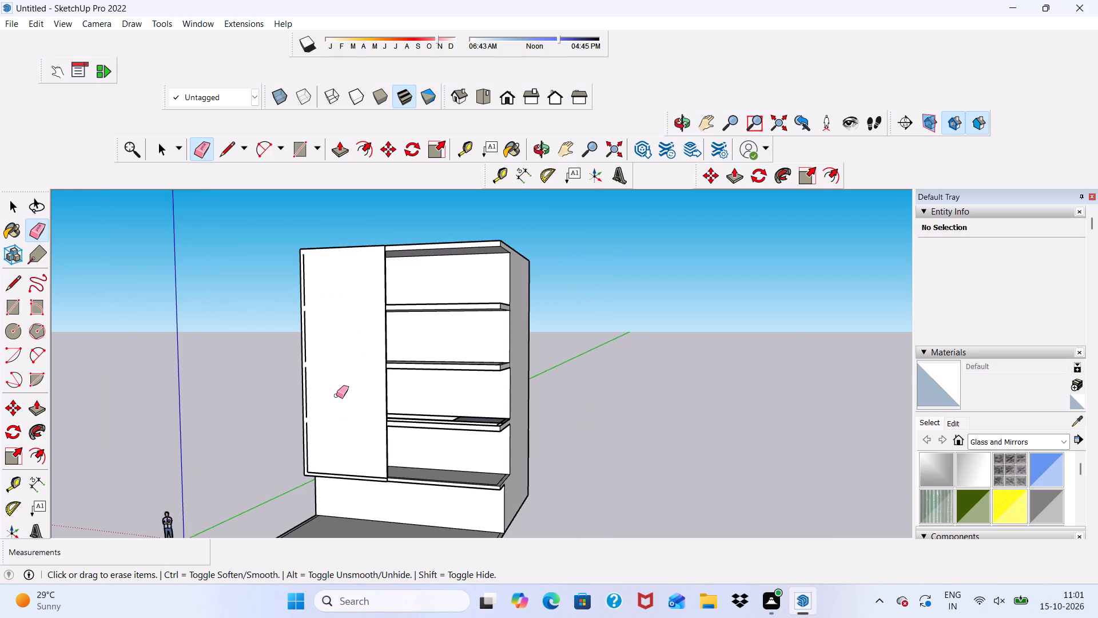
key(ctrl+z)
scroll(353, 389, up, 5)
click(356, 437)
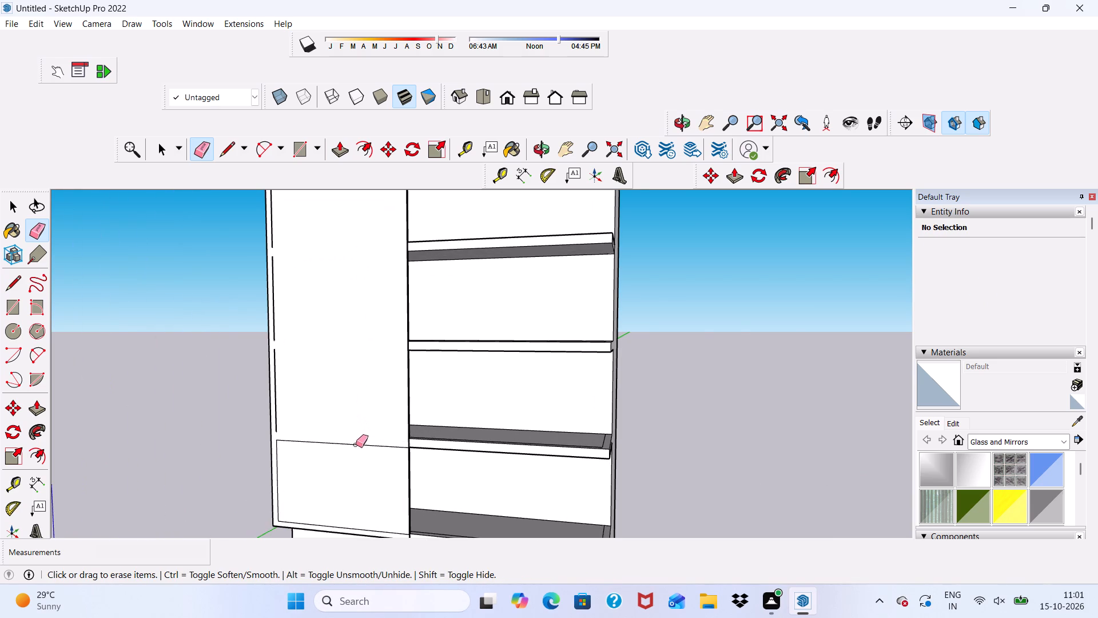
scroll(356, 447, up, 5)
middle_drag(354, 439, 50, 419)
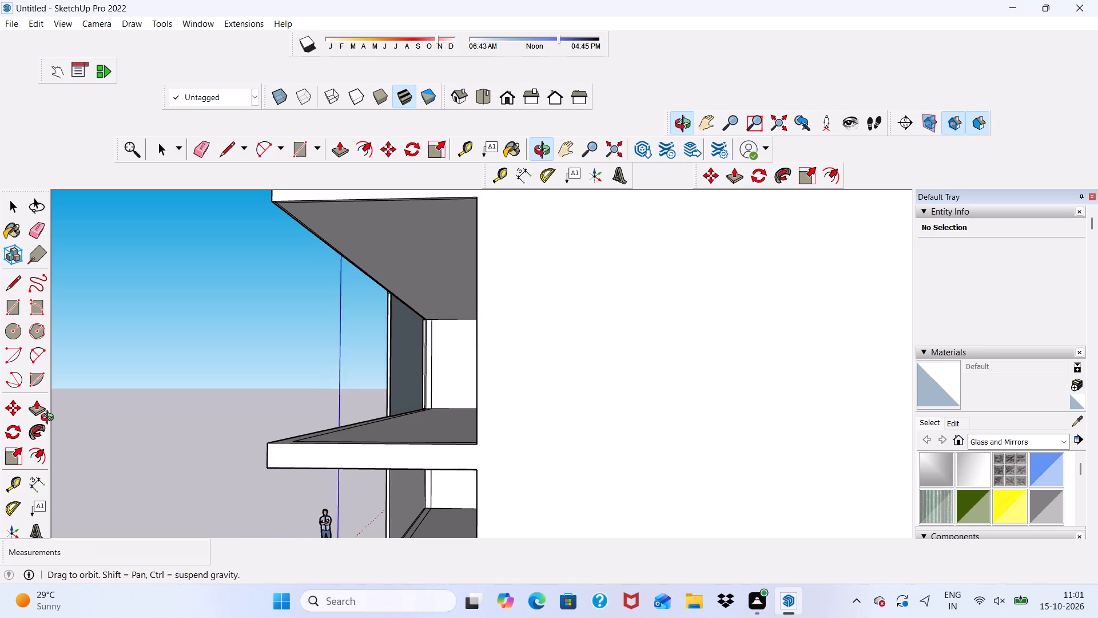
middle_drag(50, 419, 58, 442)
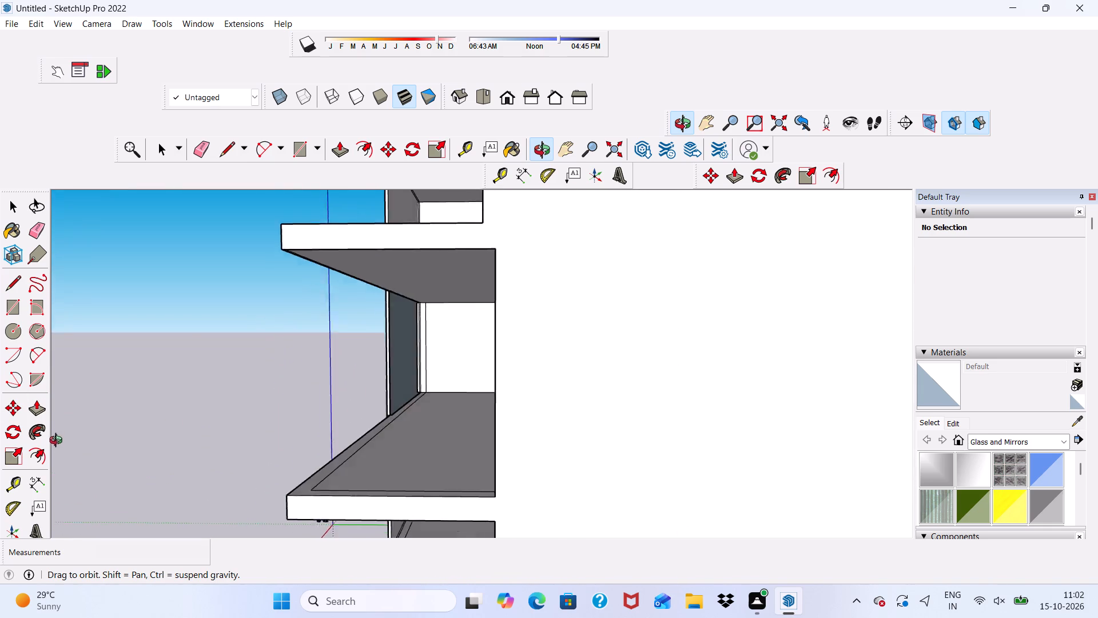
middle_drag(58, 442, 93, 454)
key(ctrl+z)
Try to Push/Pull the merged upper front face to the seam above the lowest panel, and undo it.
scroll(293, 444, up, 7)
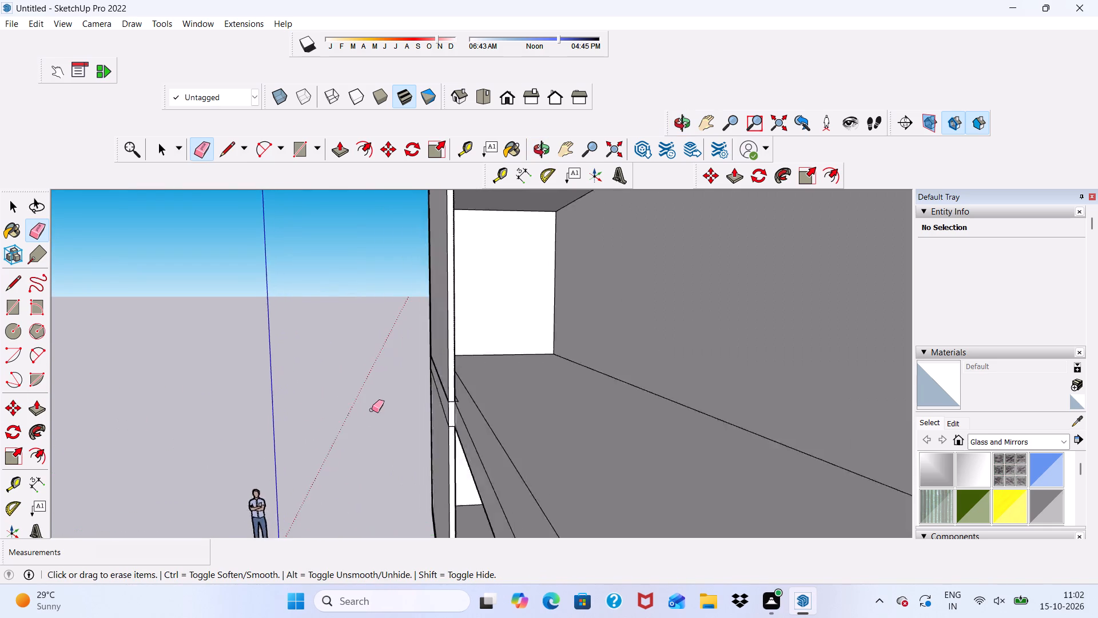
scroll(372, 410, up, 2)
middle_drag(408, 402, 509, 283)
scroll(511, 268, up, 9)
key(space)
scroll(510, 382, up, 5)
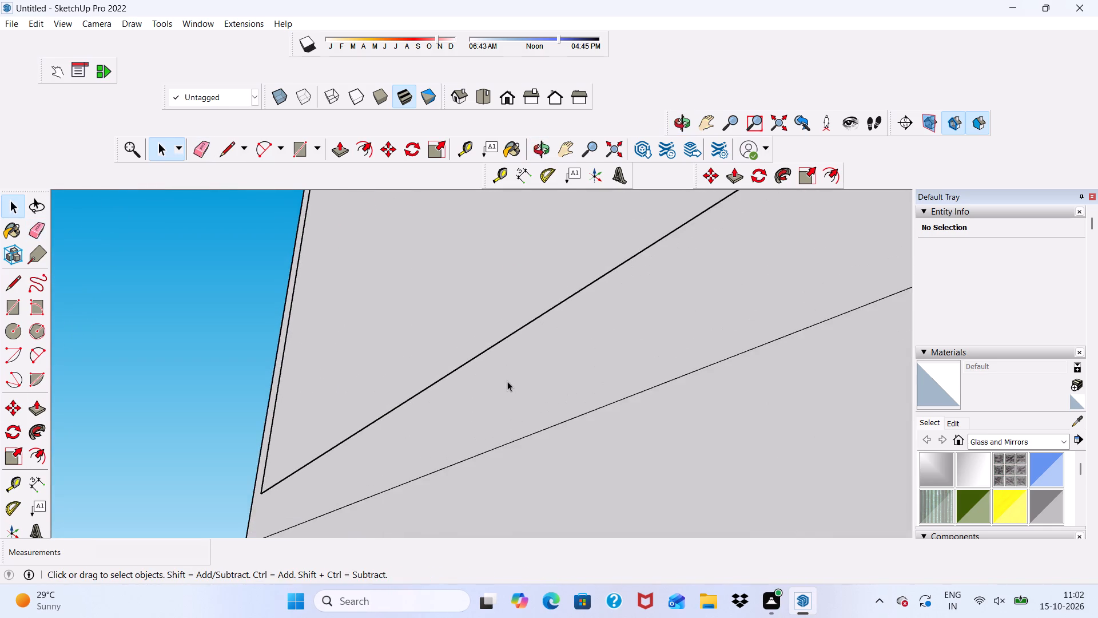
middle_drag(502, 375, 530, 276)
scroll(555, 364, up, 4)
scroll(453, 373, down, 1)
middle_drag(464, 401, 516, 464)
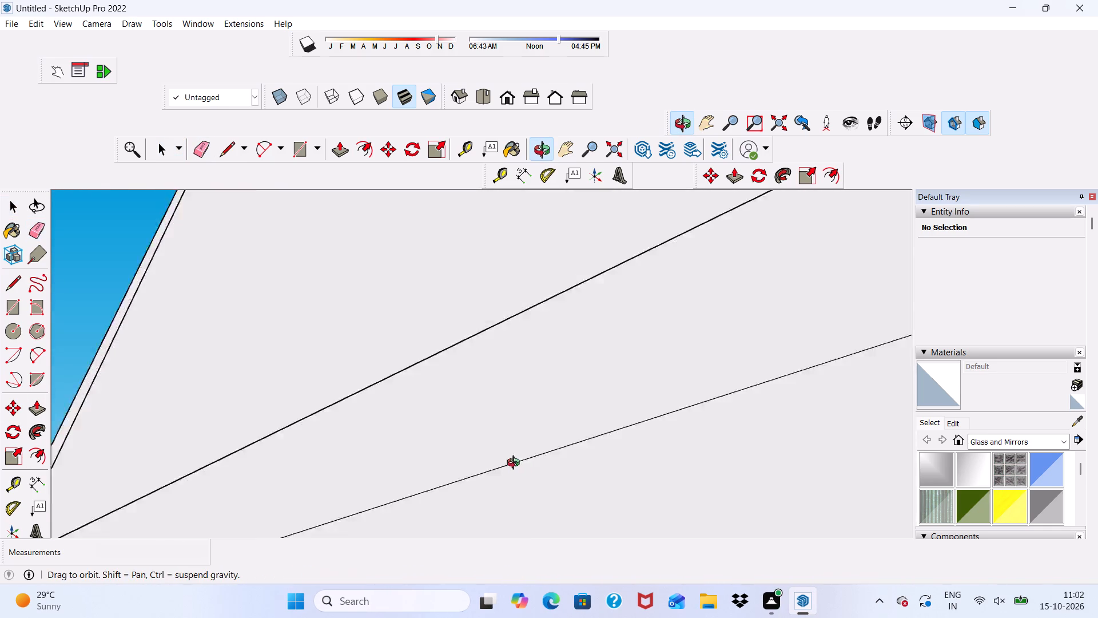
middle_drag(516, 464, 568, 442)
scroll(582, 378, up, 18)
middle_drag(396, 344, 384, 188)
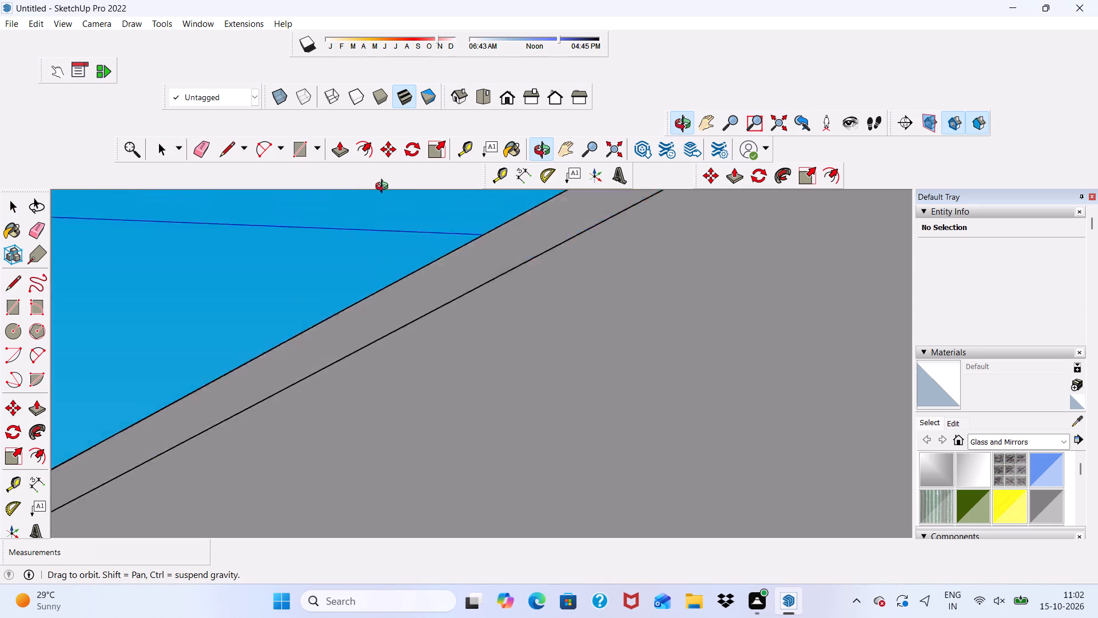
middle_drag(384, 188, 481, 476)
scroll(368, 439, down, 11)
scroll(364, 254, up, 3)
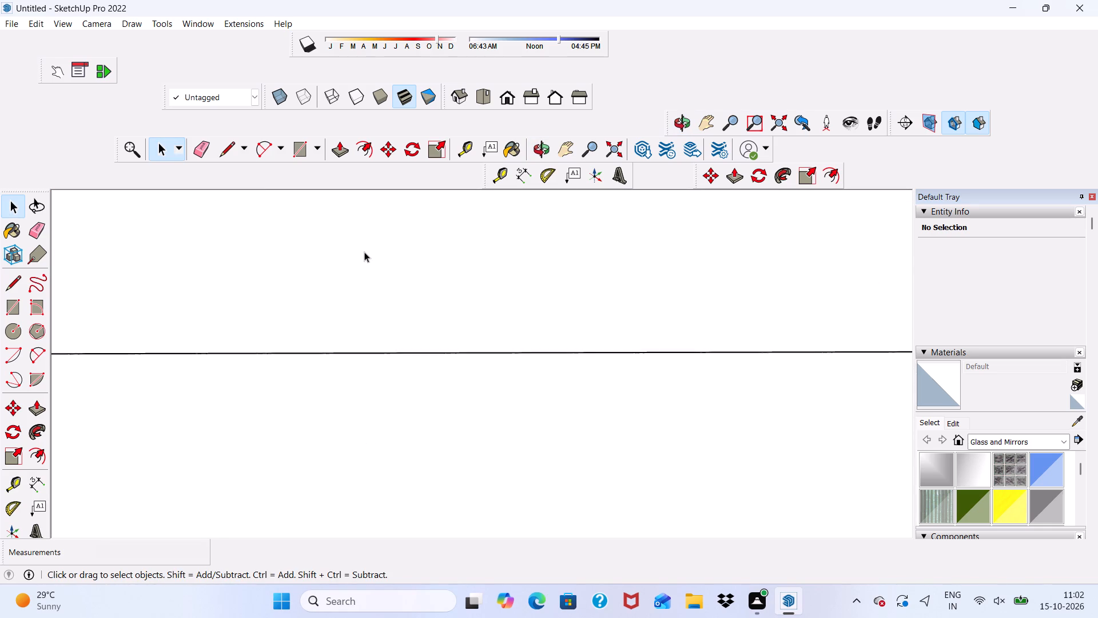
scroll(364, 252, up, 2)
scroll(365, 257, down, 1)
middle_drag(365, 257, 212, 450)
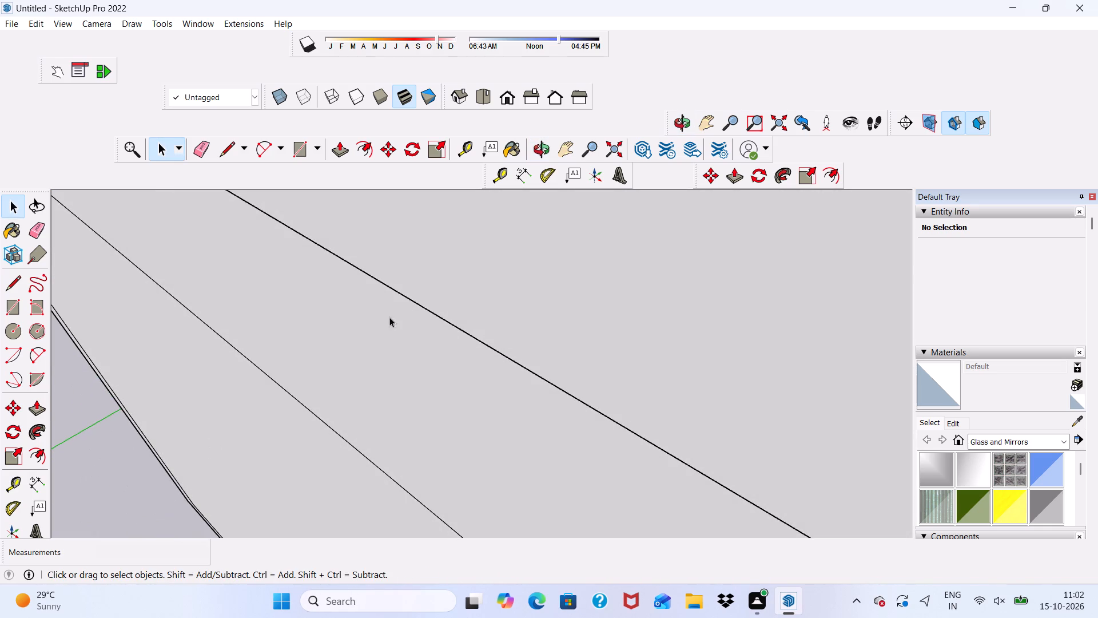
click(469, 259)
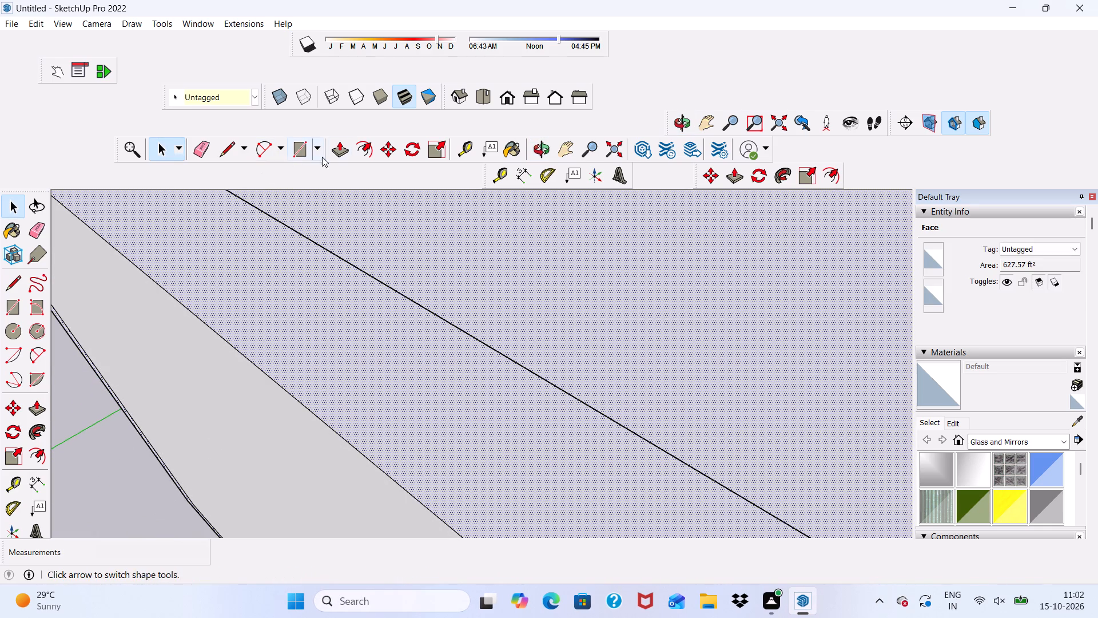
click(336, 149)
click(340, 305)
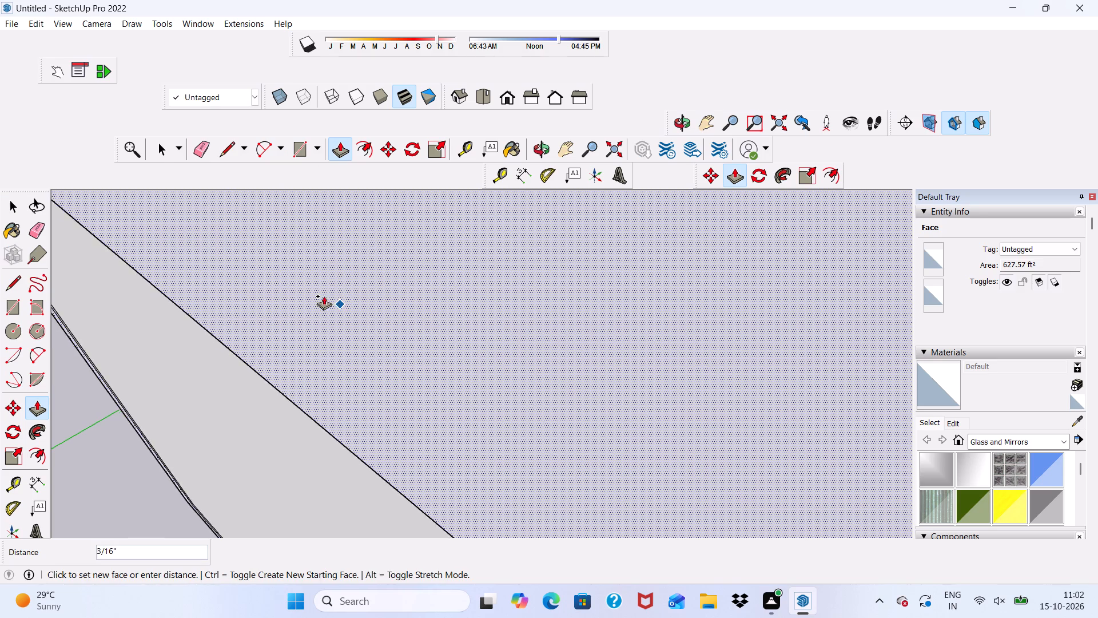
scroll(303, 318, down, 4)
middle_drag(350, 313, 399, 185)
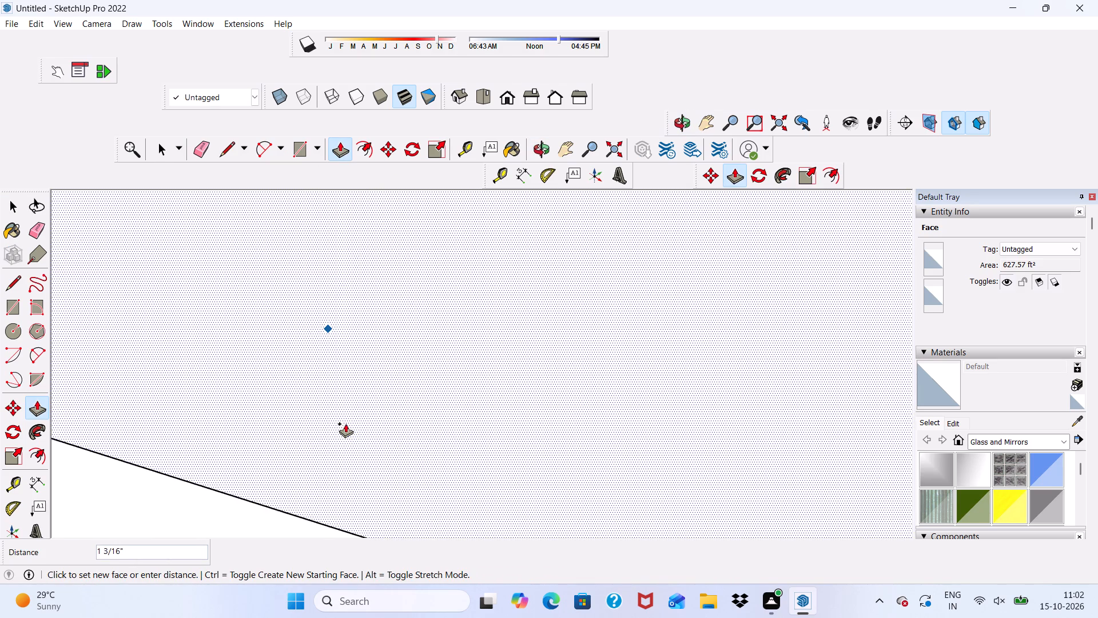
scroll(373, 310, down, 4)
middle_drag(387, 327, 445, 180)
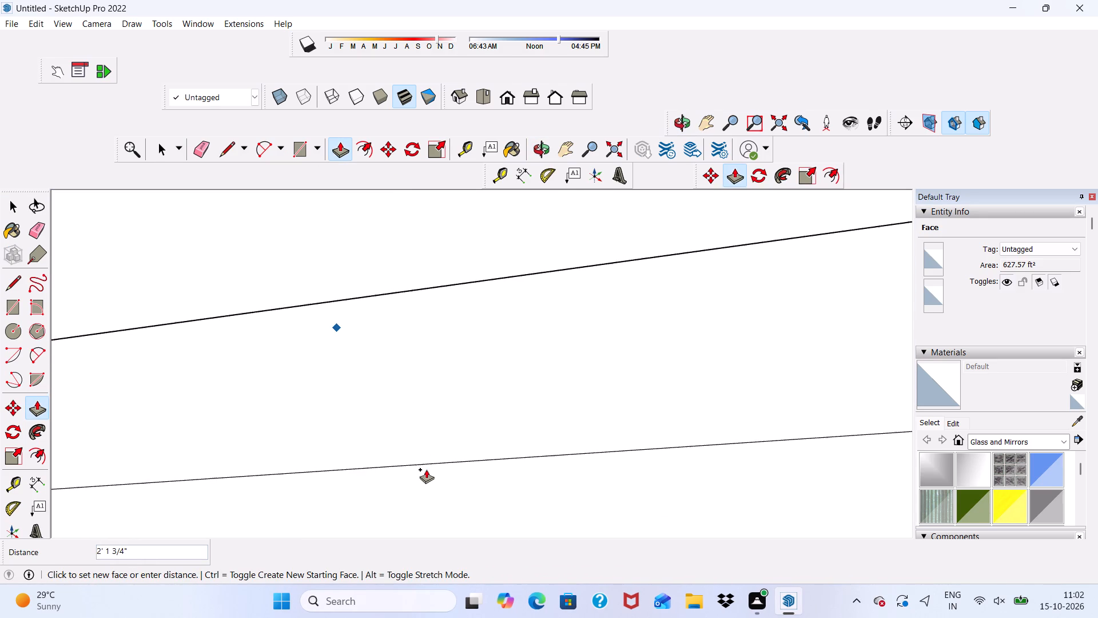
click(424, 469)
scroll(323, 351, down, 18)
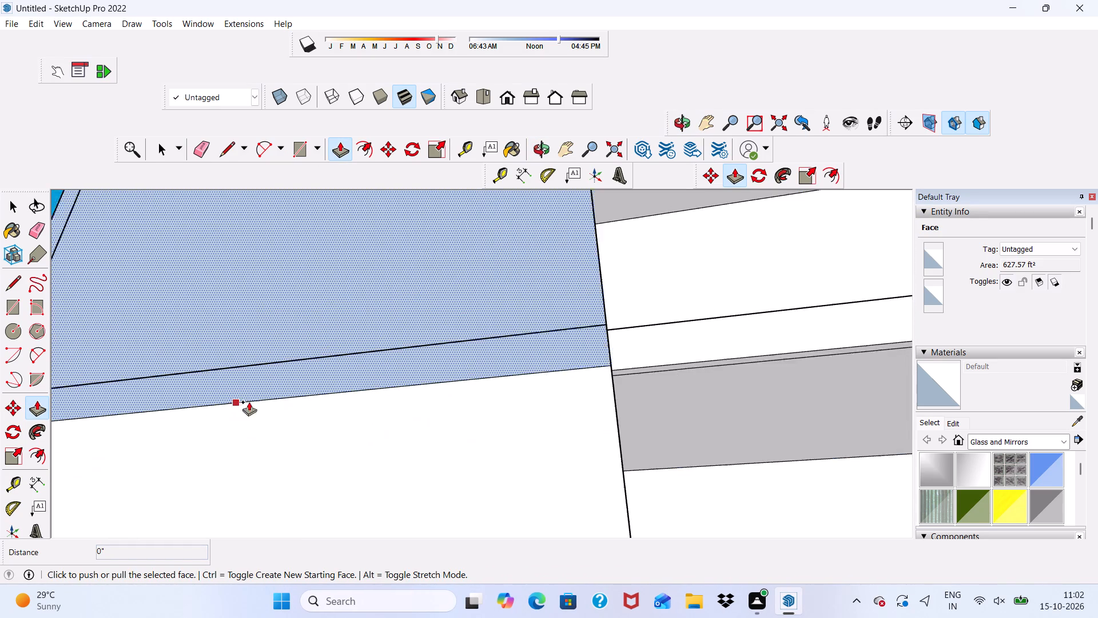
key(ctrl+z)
Erase the thin horizontal seam line along the top of the lowest front panel.
scroll(443, 368, up, 4)
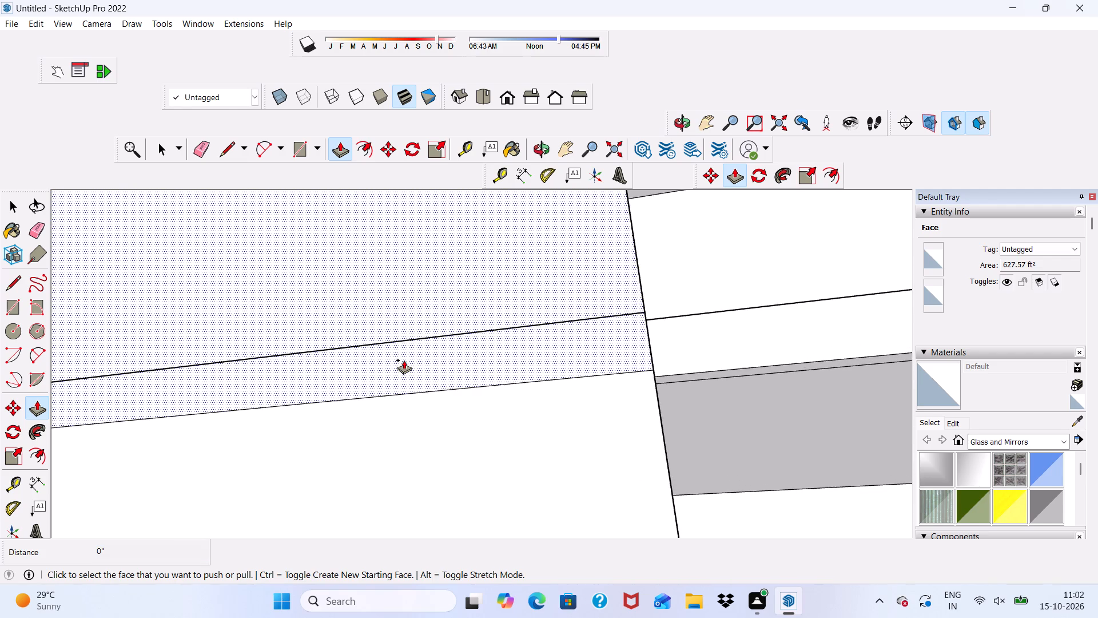
scroll(407, 359, up, 4)
middle_drag(461, 345, 266, 480)
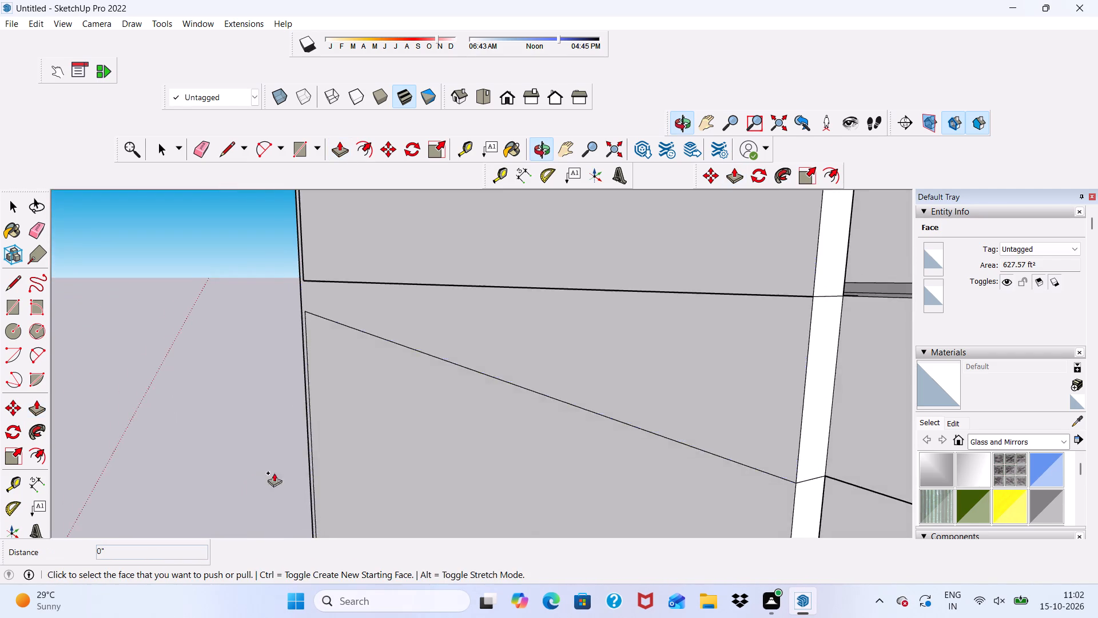
scroll(656, 349, up, 10)
scroll(571, 299, down, 7)
middle_drag(522, 364, 536, 455)
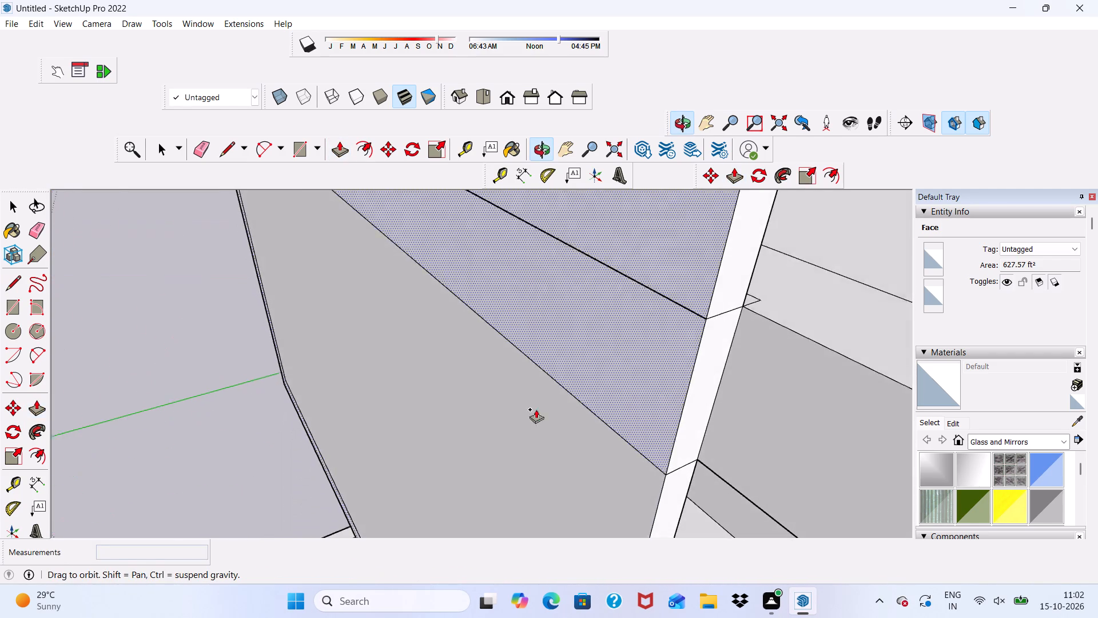
scroll(608, 293, up, 20)
scroll(608, 293, up, 9)
scroll(444, 334, down, 6)
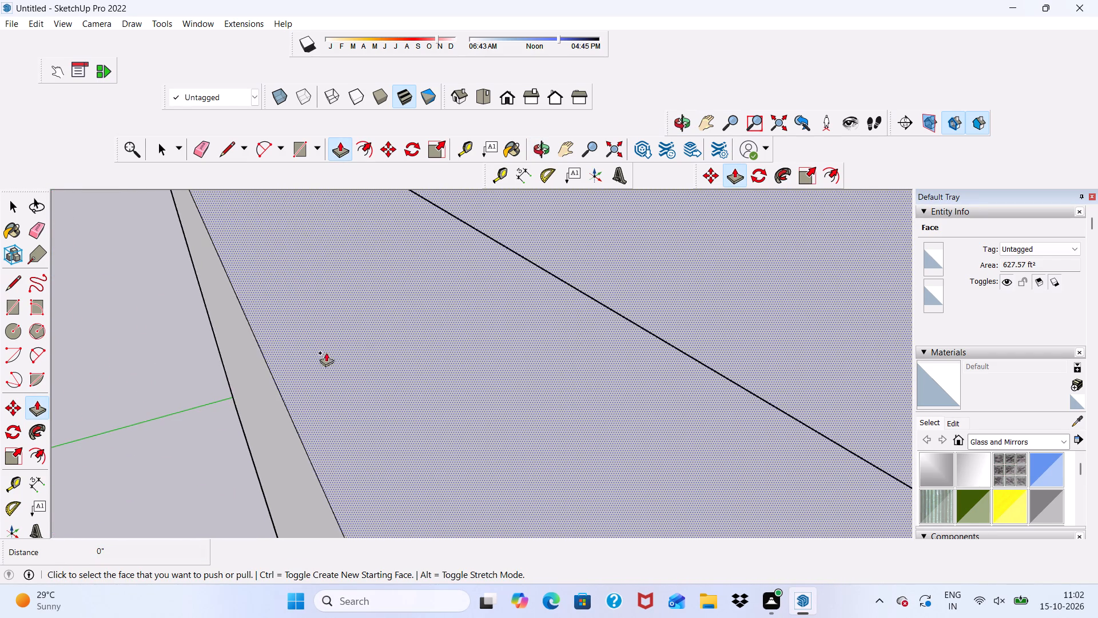
scroll(326, 352, down, 4)
scroll(341, 410, down, 9)
middle_drag(244, 365, 265, 342)
scroll(244, 362, up, 4)
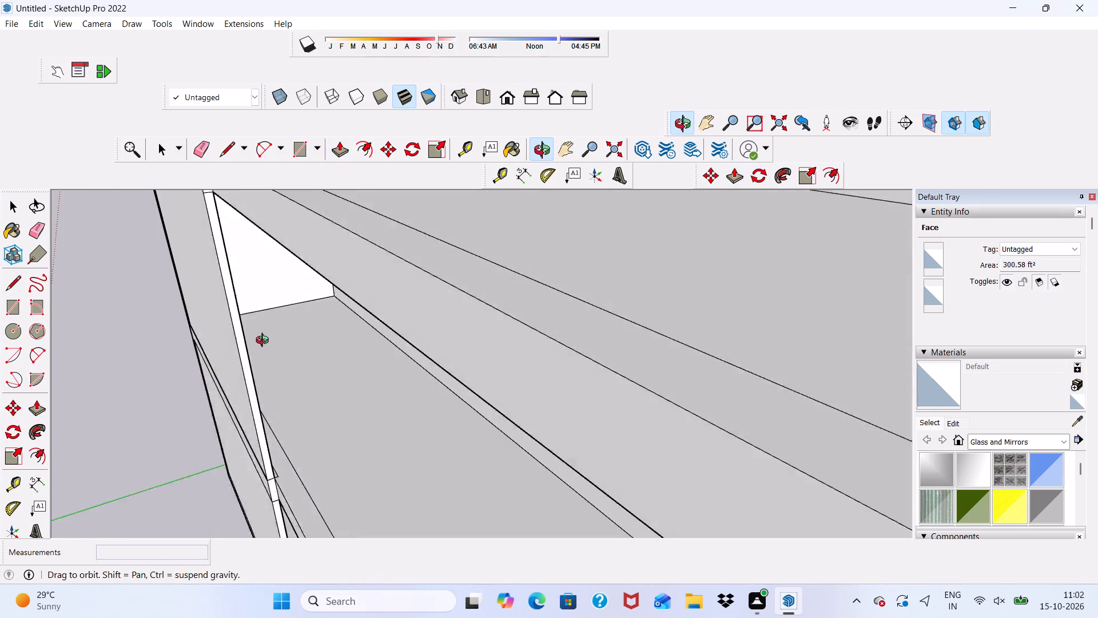
middle_drag(265, 342, 267, 340)
scroll(265, 342, up, 2)
scroll(271, 343, down, 1)
scroll(118, 460, up, 2)
scroll(113, 421, down, 10)
scroll(184, 473, up, 12)
scroll(377, 356, up, 1)
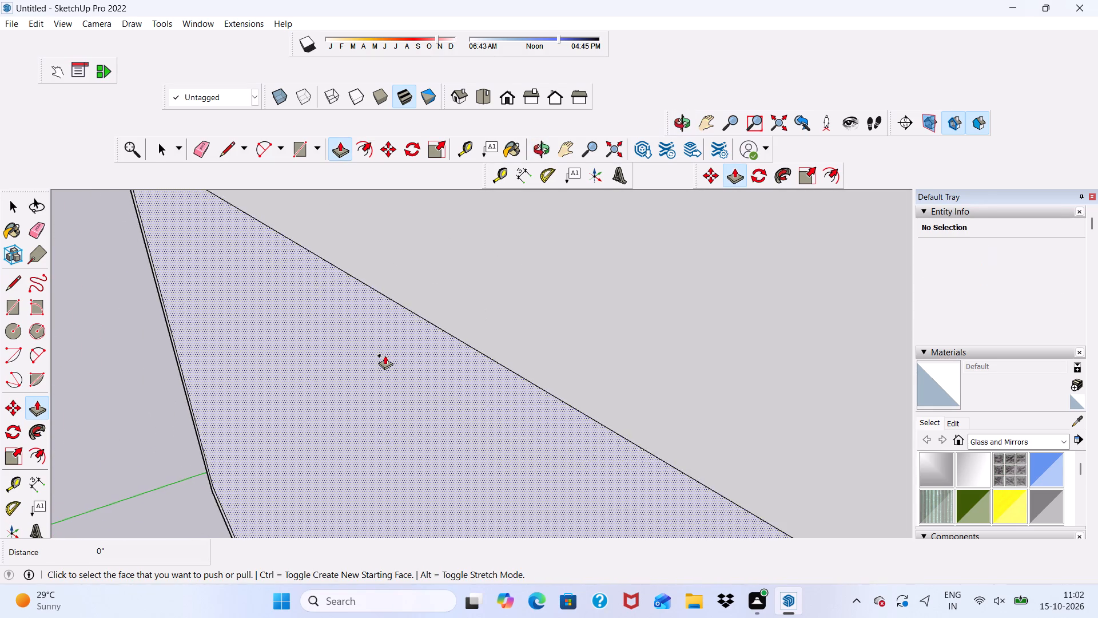
scroll(377, 402, down, 10)
scroll(549, 370, up, 11)
middle_drag(566, 415, 536, 444)
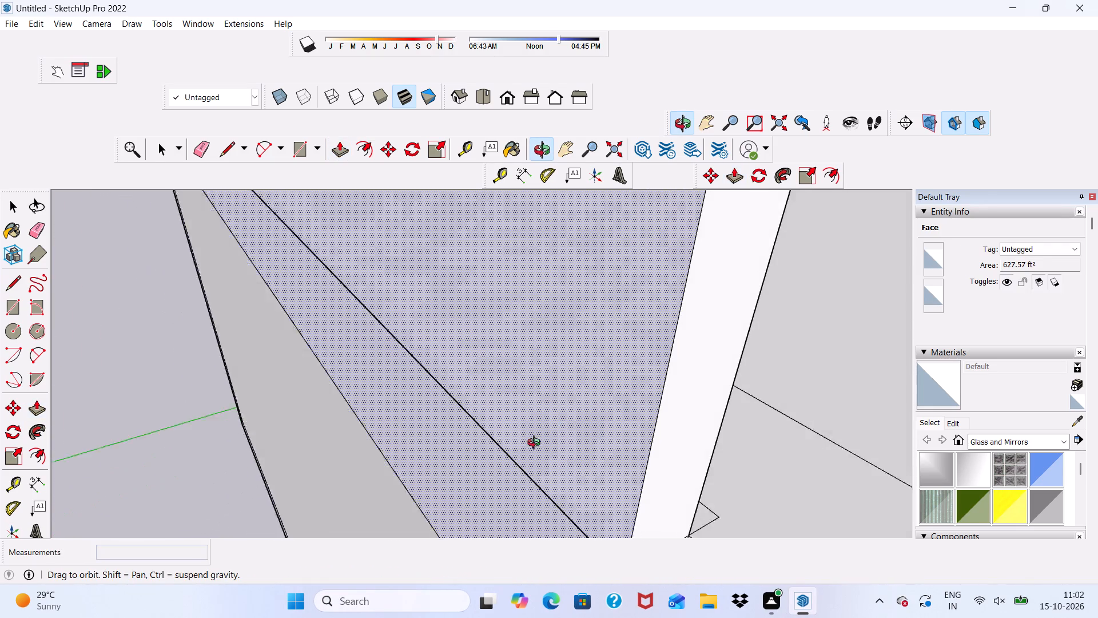
middle_drag(536, 444, 529, 445)
key(space)
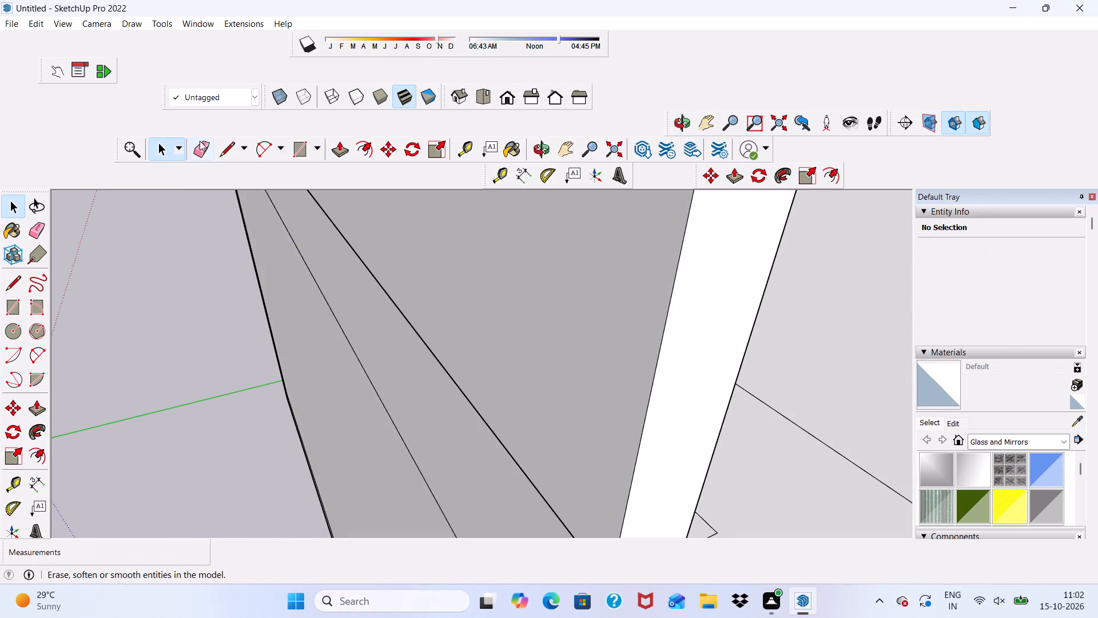
drag(201, 141, 216, 164)
click(204, 147)
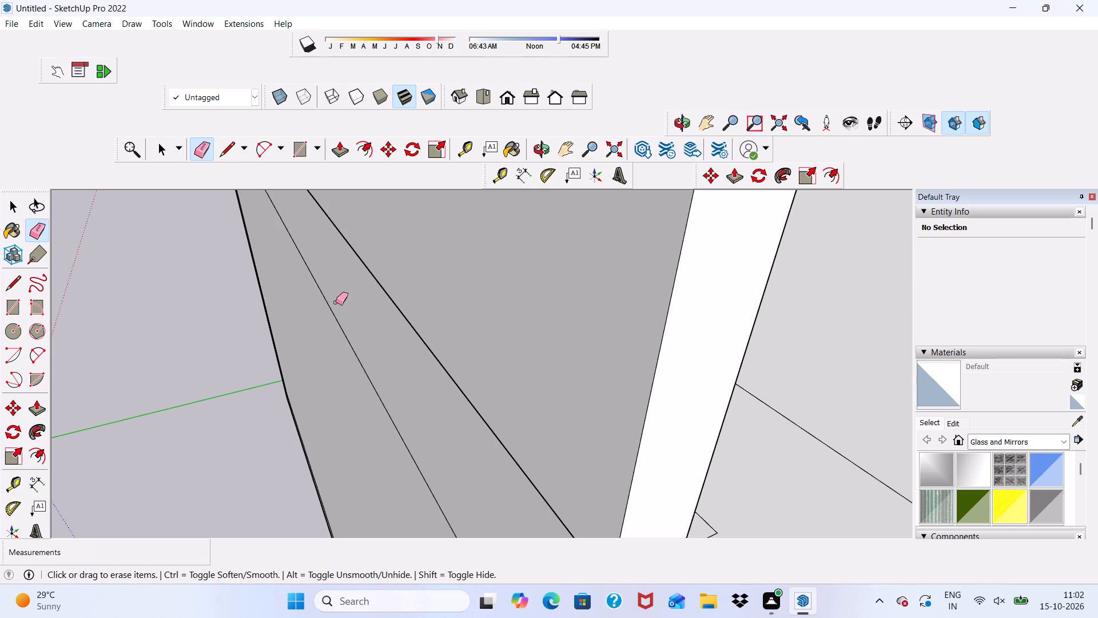
drag(336, 303, 328, 331)
Erase the remaining heavy horizontal line across the front face, just above the former lowest-panel seam.
scroll(456, 324, up, 5)
scroll(441, 311, down, 2)
scroll(441, 334, up, 20)
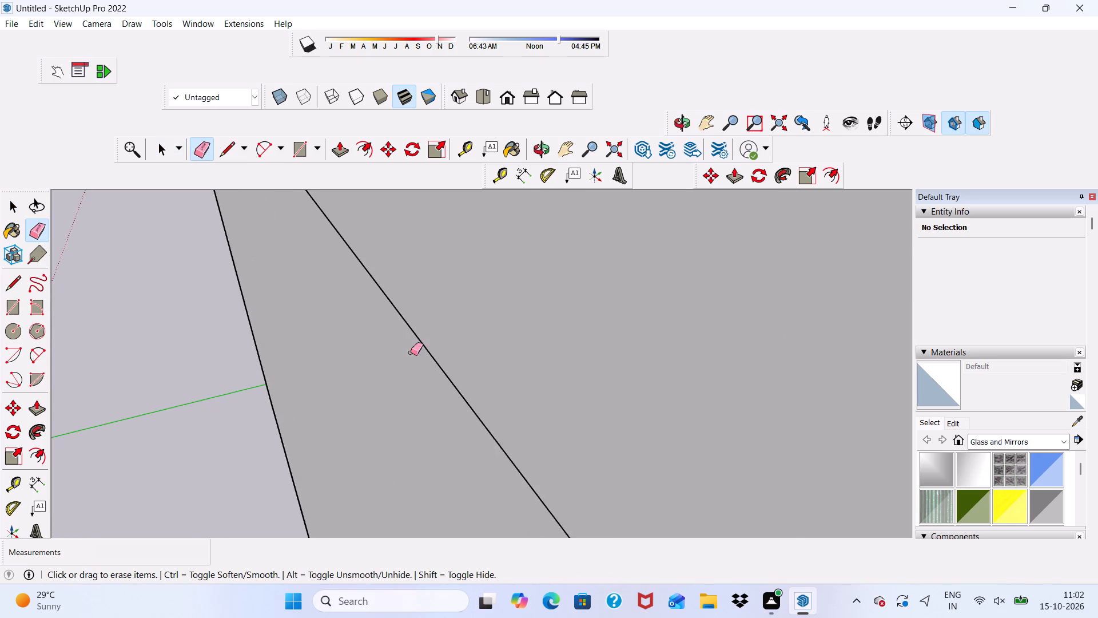
scroll(411, 352, up, 20)
scroll(435, 304, down, 2)
scroll(536, 342, down, 1)
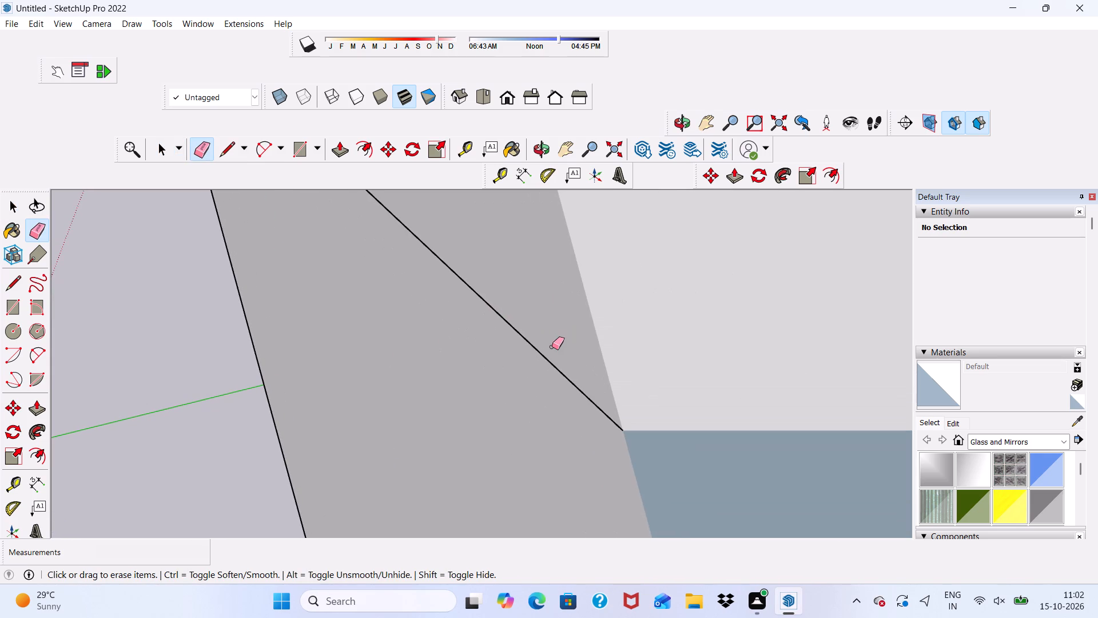
scroll(604, 429, up, 5)
scroll(565, 387, down, 4)
scroll(502, 372, down, 9)
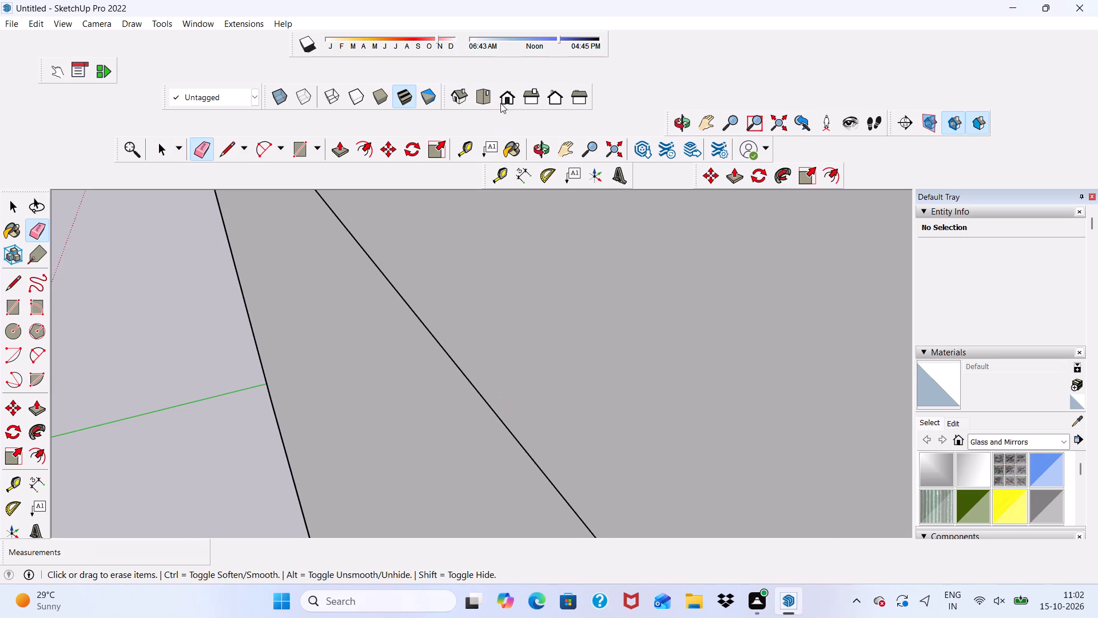
click(511, 84)
scroll(360, 429, down, 2)
drag(413, 365, 408, 393)
scroll(221, 448, down, 3)
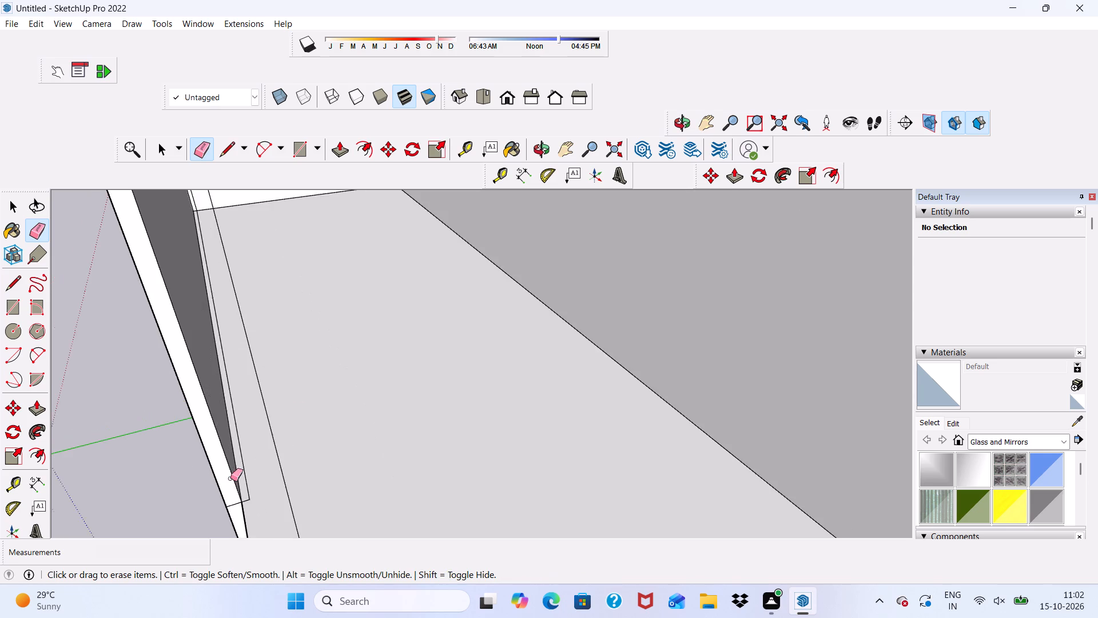
scroll(230, 478, down, 7)
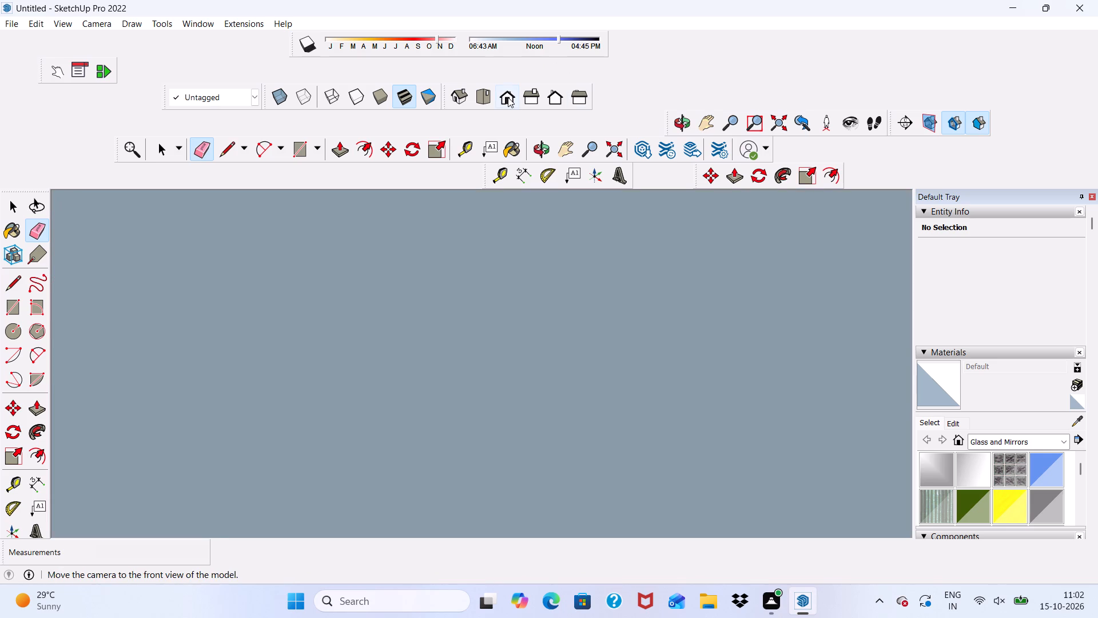
Erase the lowest vertical seam near the door front's outer edge and the horizontal seam just above its bottom edge.
click(508, 97)
scroll(511, 258, down, 5)
scroll(388, 398, down, 6)
middle_drag(403, 391, 133, 457)
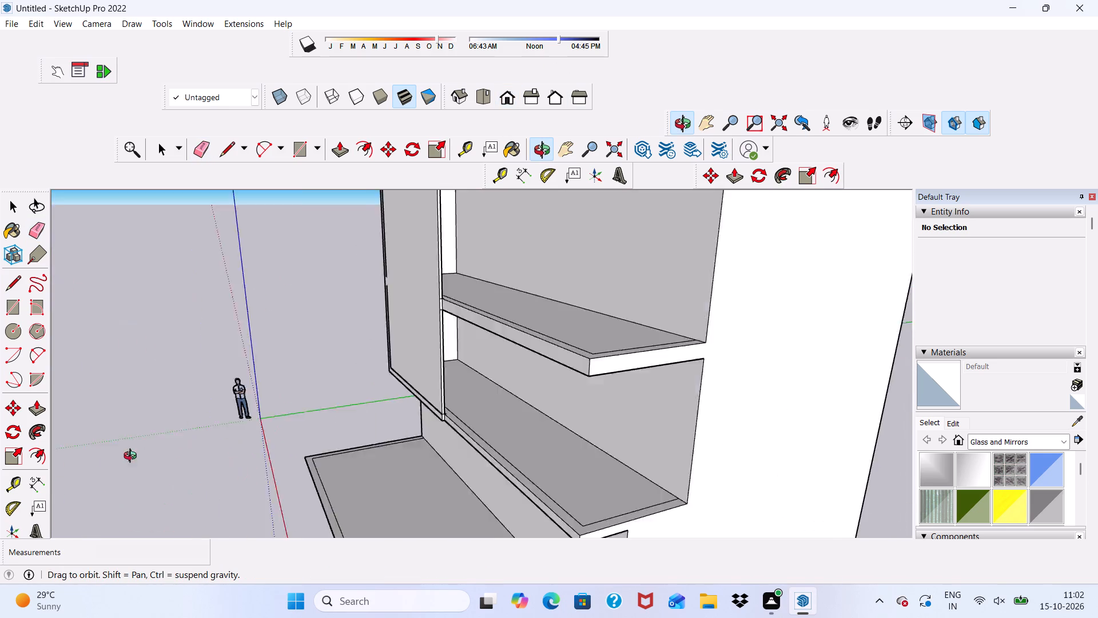
middle_drag(133, 457, 456, 403)
scroll(361, 336, up, 5)
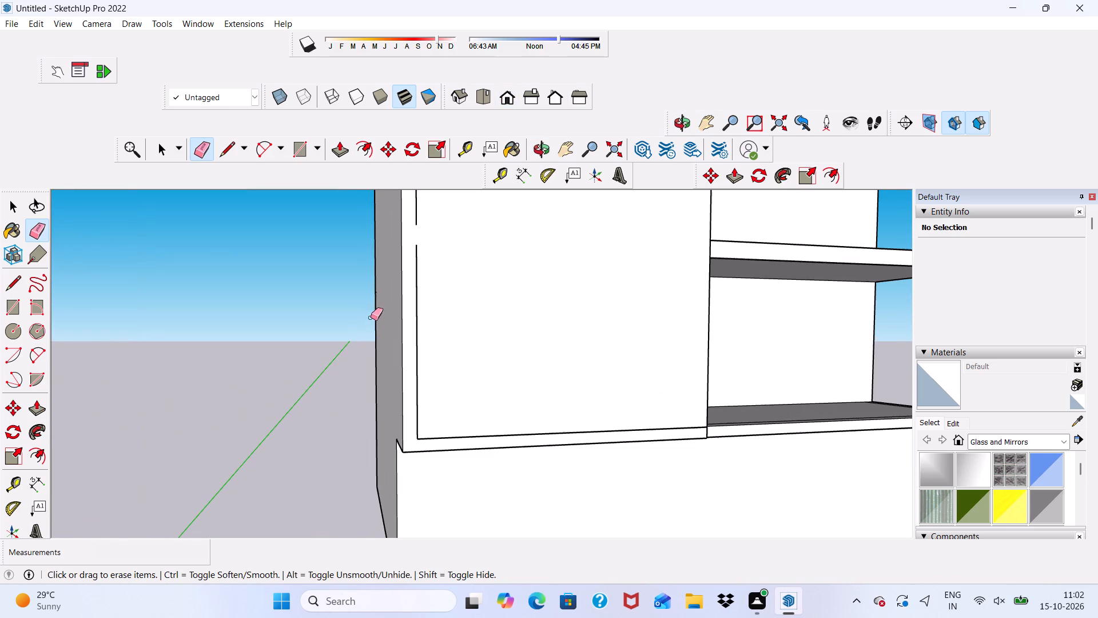
drag(415, 327, 416, 333)
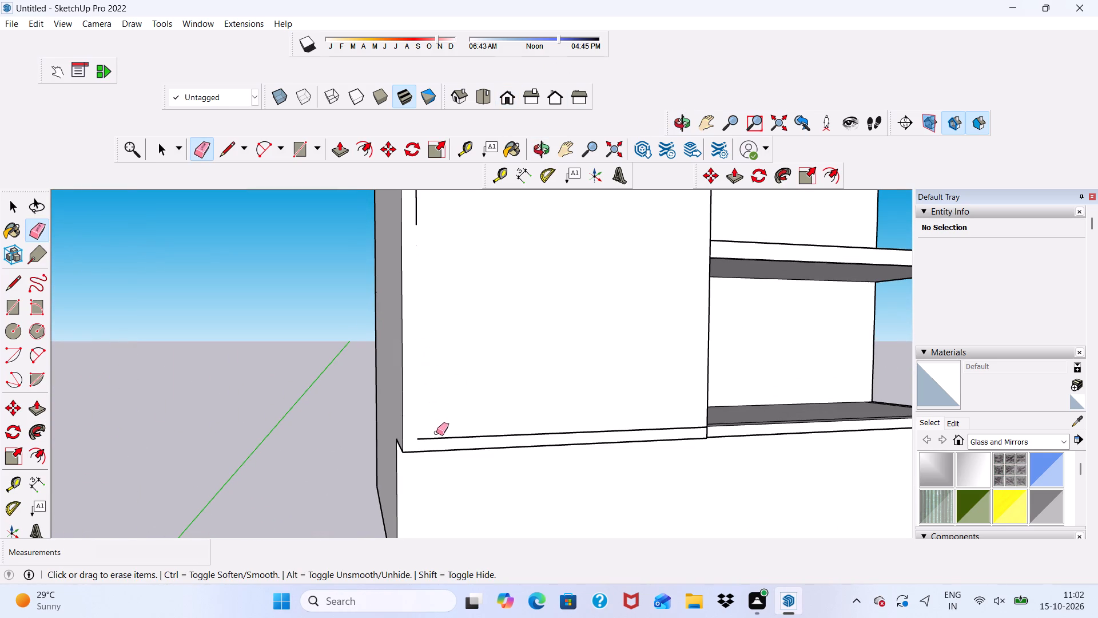
click(437, 438)
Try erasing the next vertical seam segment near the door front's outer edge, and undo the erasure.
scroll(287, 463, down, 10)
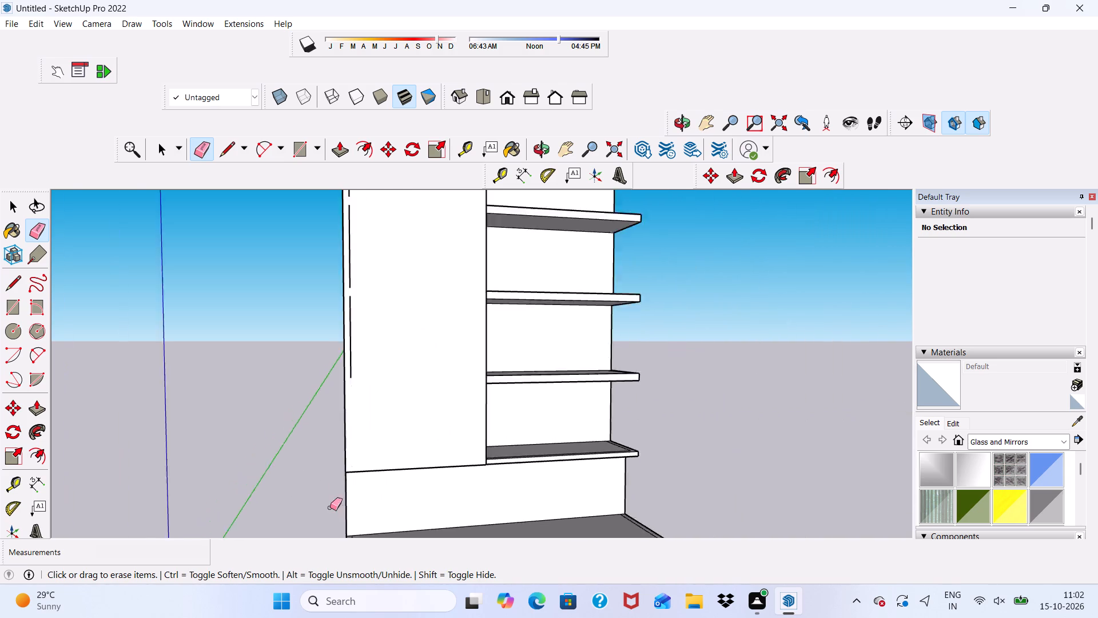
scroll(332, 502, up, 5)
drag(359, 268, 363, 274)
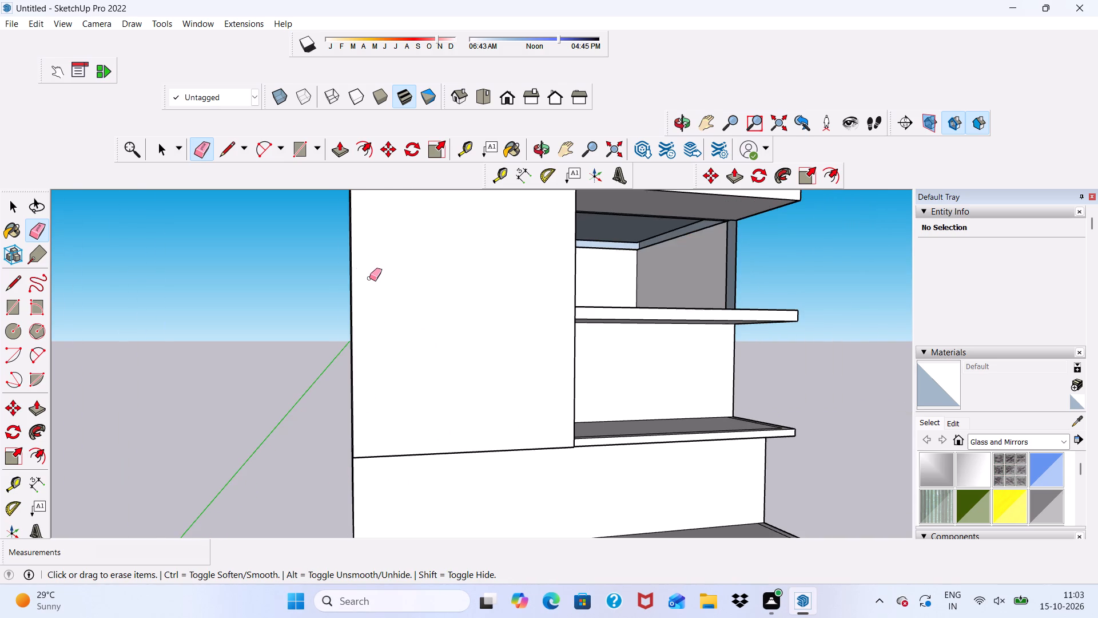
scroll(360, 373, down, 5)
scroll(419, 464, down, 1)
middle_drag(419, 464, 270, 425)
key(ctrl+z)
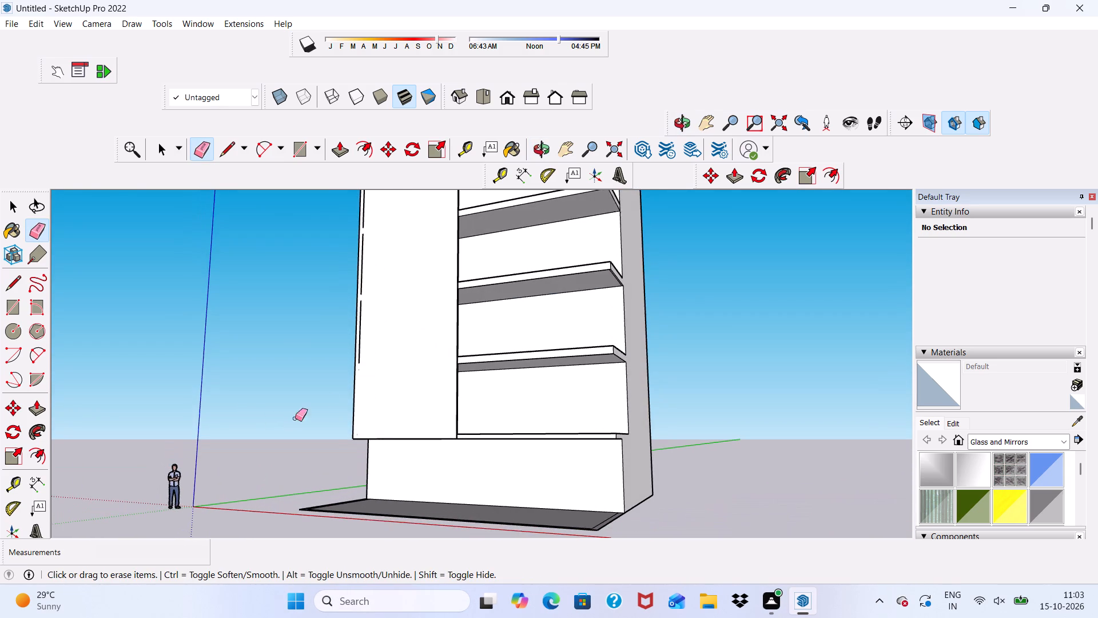
Erase the lowest remaining vertical seam segment near the outer edge of the door's front face.
scroll(368, 360, up, 9)
middle_drag(399, 327, 182, 368)
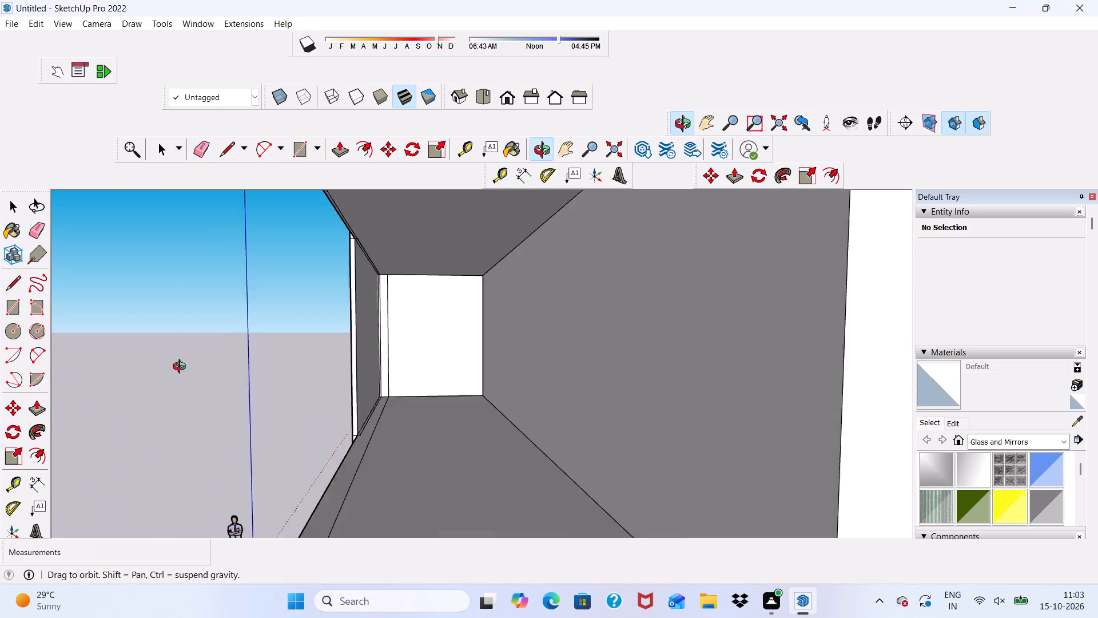
middle_drag(182, 368, 384, 388)
scroll(340, 314, up, 13)
key(space)
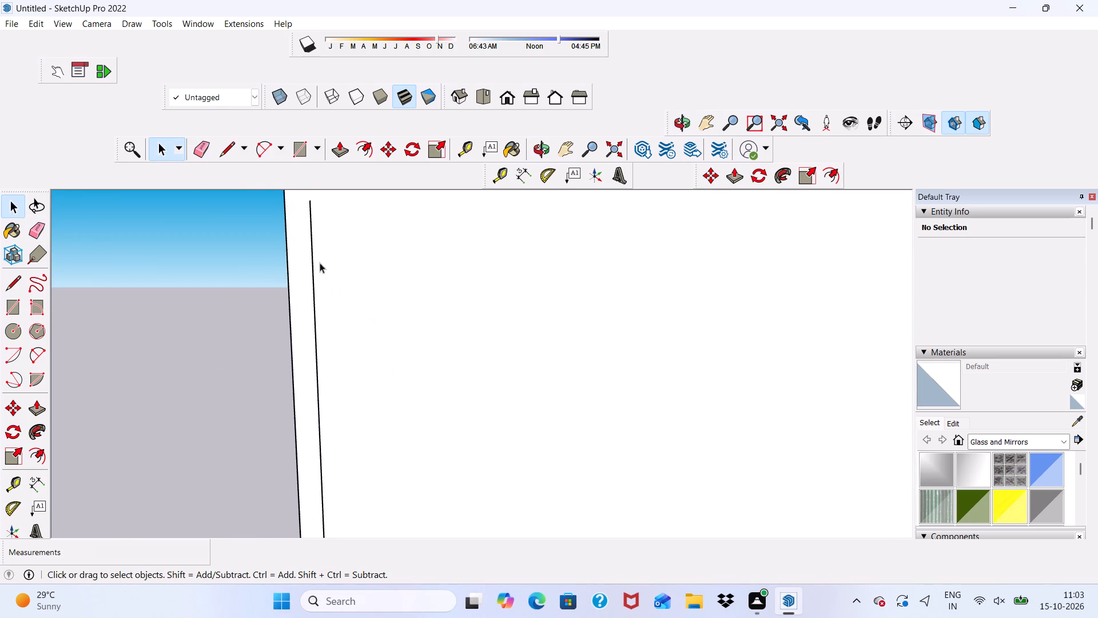
scroll(320, 263, up, 8)
middle_drag(311, 305, 657, 366)
scroll(302, 342, up, 1)
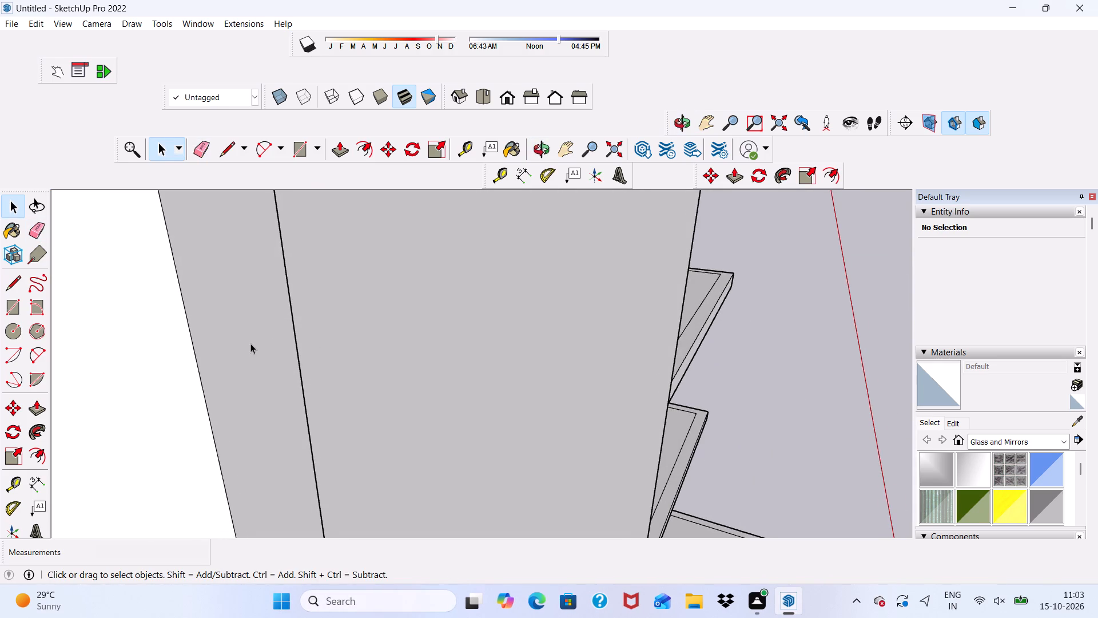
click(250, 343)
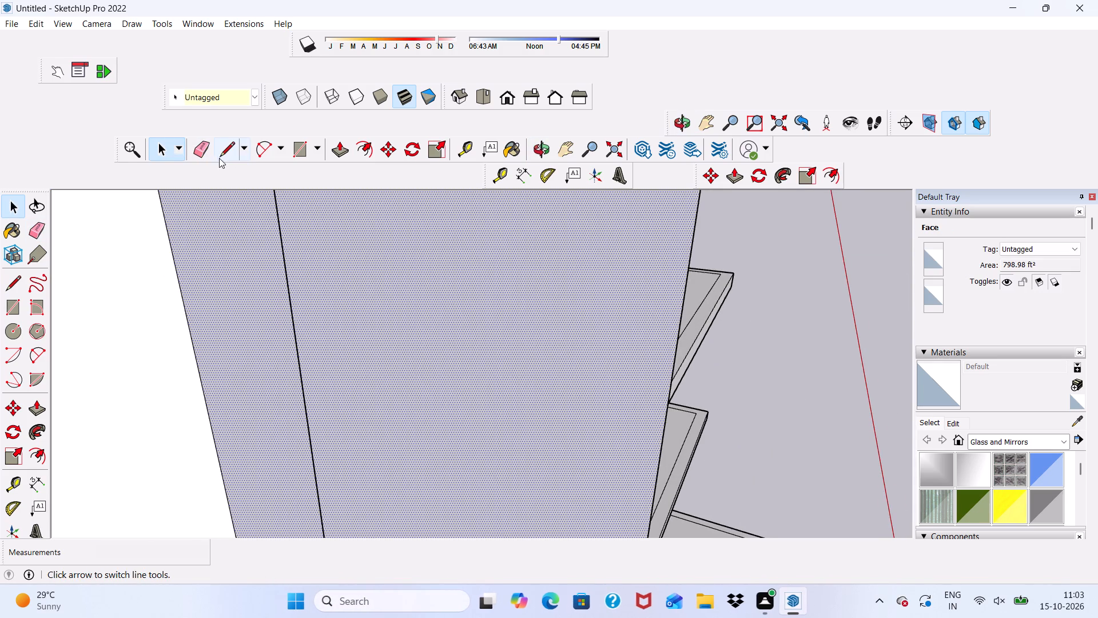
drag(203, 144, 218, 161)
drag(296, 276, 280, 288)
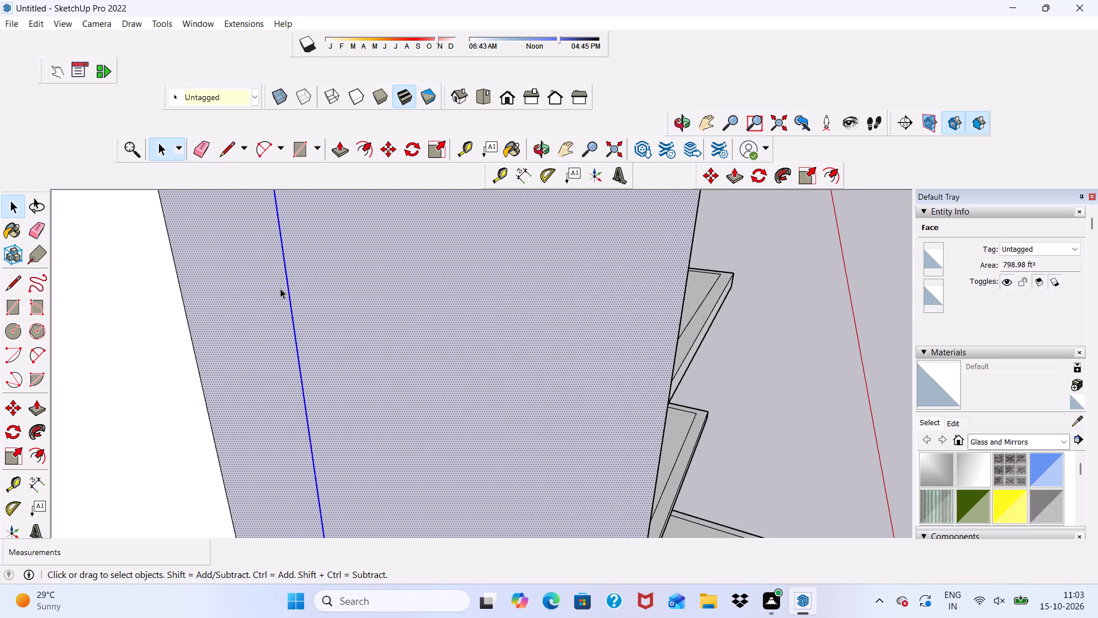
click(195, 149)
drag(290, 282, 287, 291)
Erase the two remaining vertical seam segments near the outer edge of the door's front face.
scroll(280, 302, down, 9)
middle_drag(350, 364, 145, 318)
scroll(154, 317, up, 1)
scroll(107, 408, down, 6)
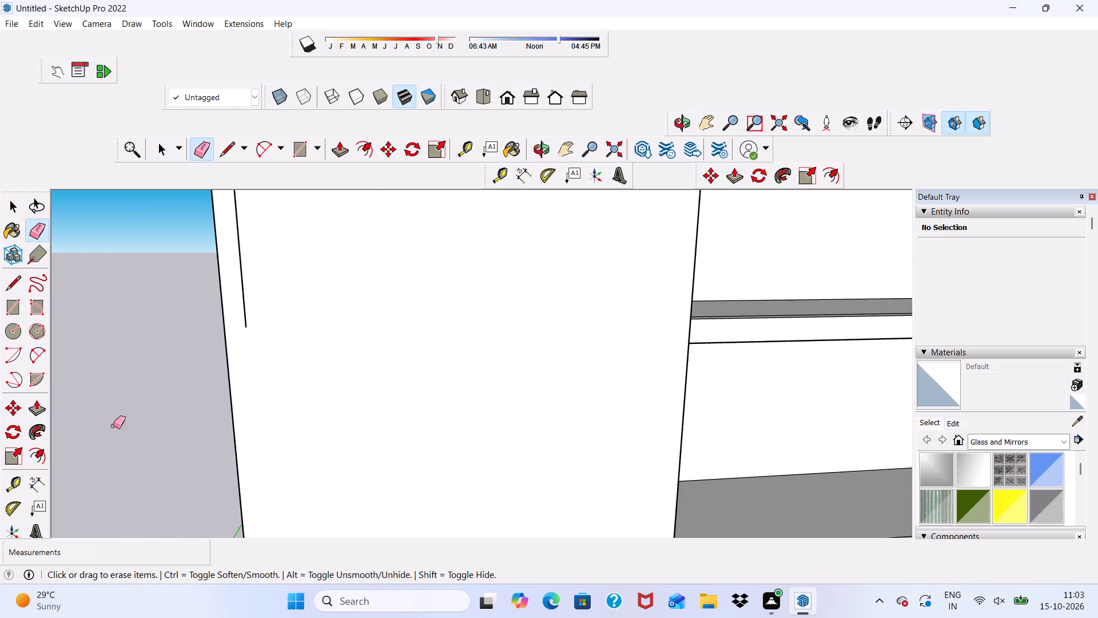
scroll(113, 426, down, 5)
middle_drag(326, 424, 200, 408)
scroll(177, 461, down, 6)
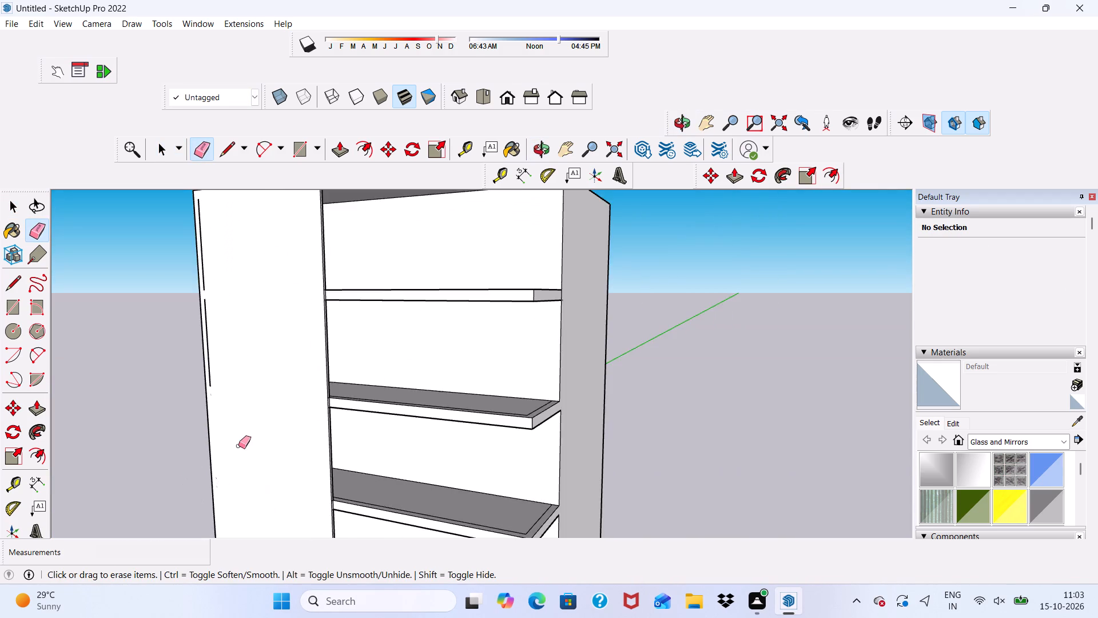
scroll(238, 446, down, 3)
middle_drag(246, 472, 229, 386)
scroll(232, 377, up, 7)
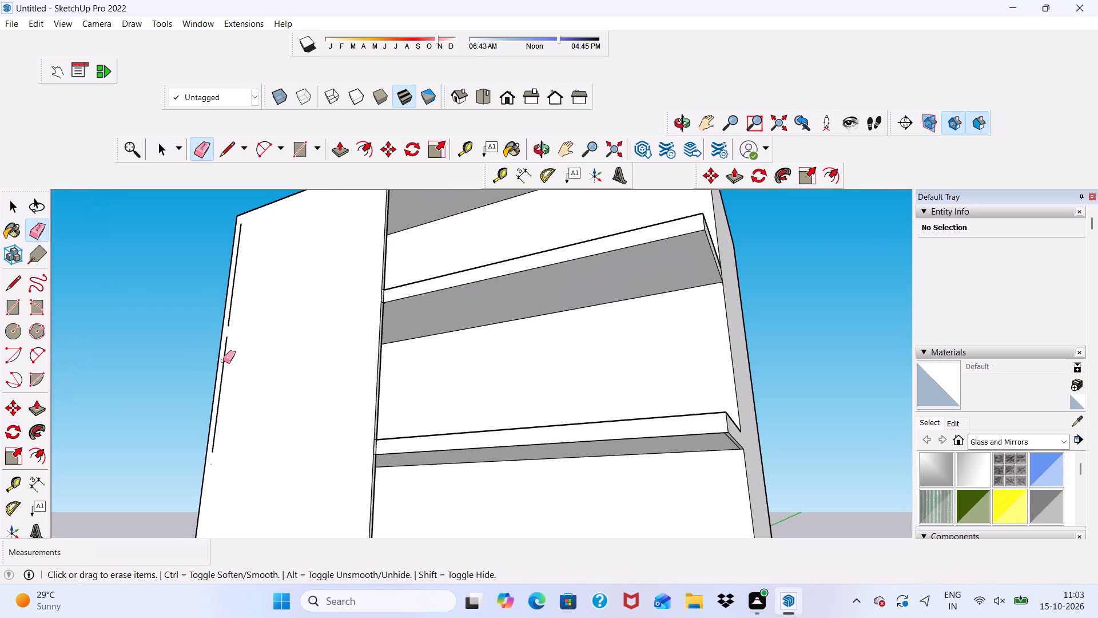
click(223, 359)
click(229, 306)
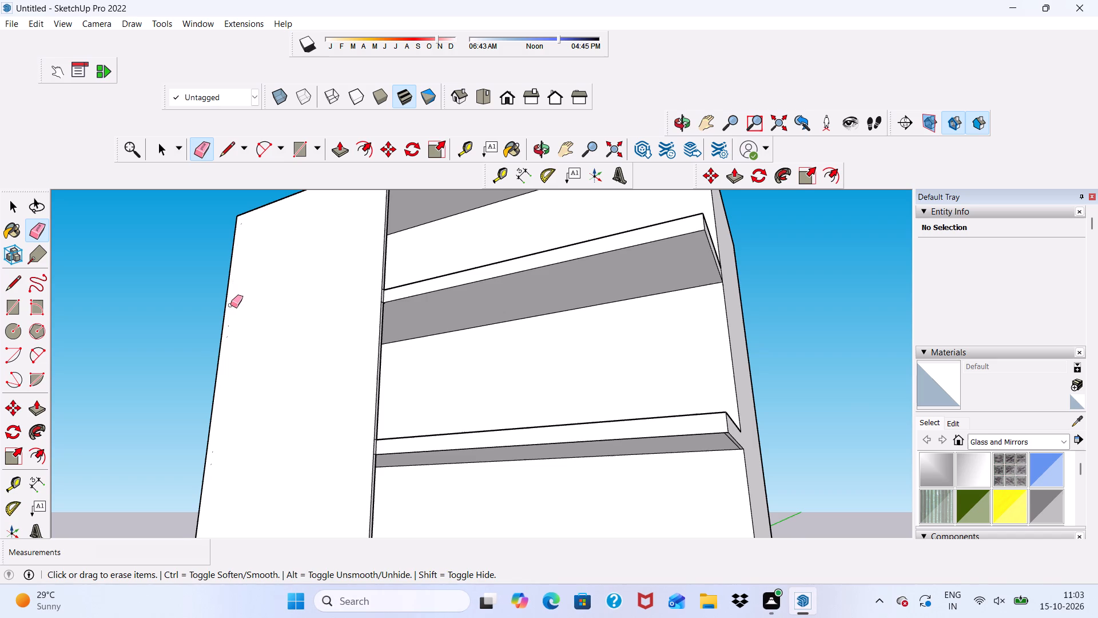
Examine the door panel's front face and the adjoining open shelves for leftover seam lines.
scroll(233, 314, down, 5)
middle_drag(299, 353, 381, 418)
scroll(381, 418, up, 1)
scroll(375, 414, down, 4)
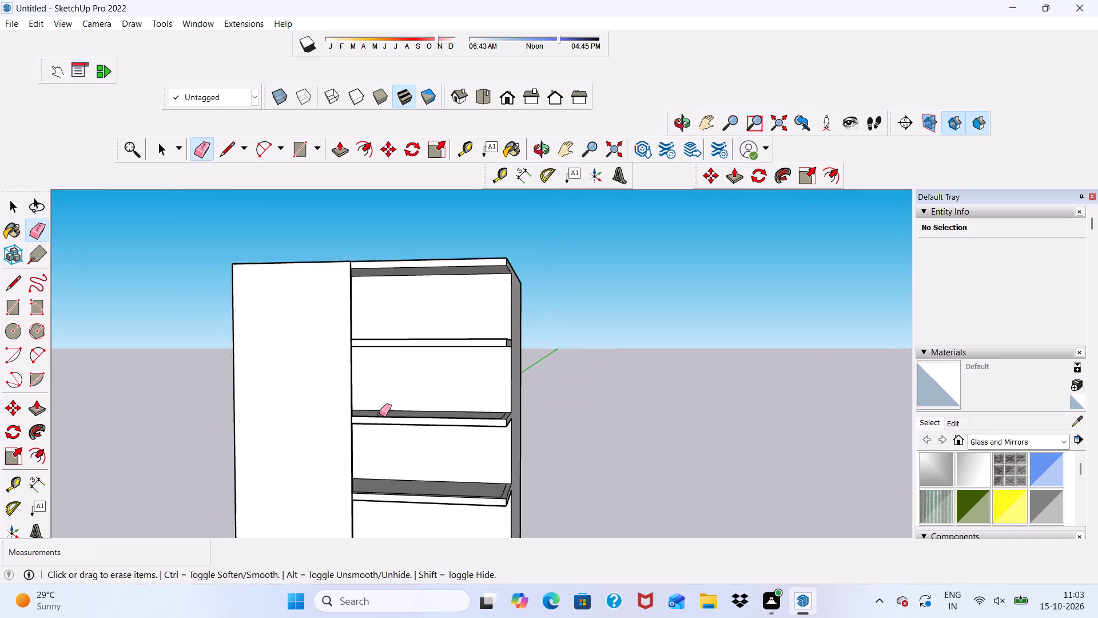
key(space)
scroll(379, 414, down, 1)
scroll(373, 361, down, 4)
middle_drag(388, 414, 357, 393)
scroll(362, 380, up, 4)
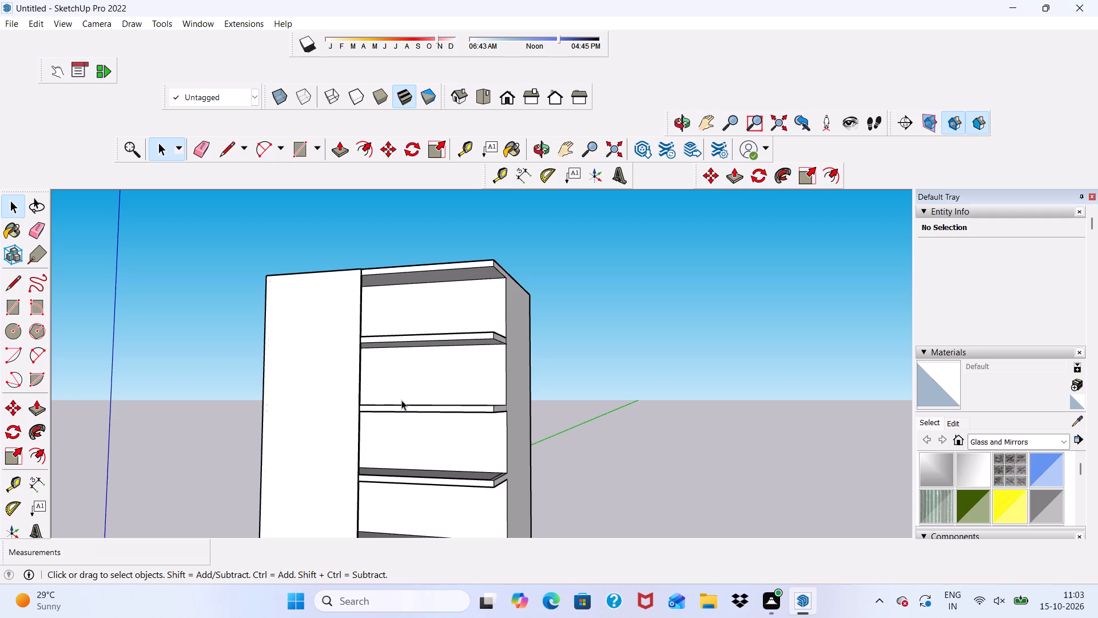
Draw a rectangle about 22' long over the top shelf's front edge, from the door's upper corner to the shelf's far end.
scroll(344, 287, up, 7)
scroll(388, 266, up, 5)
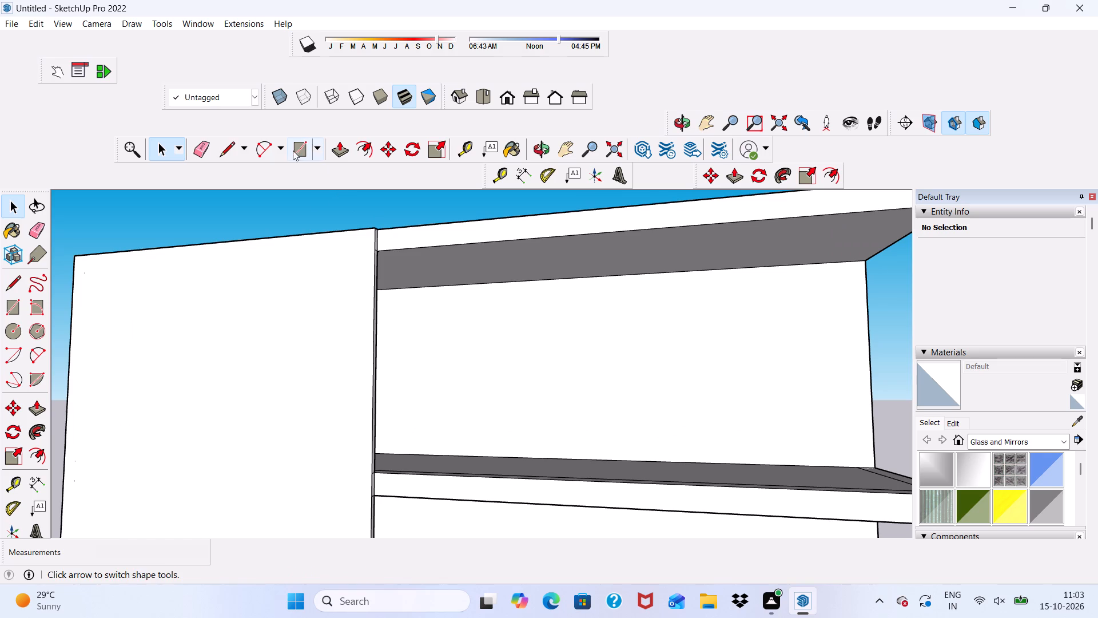
click(412, 239)
scroll(291, 260, down, 3)
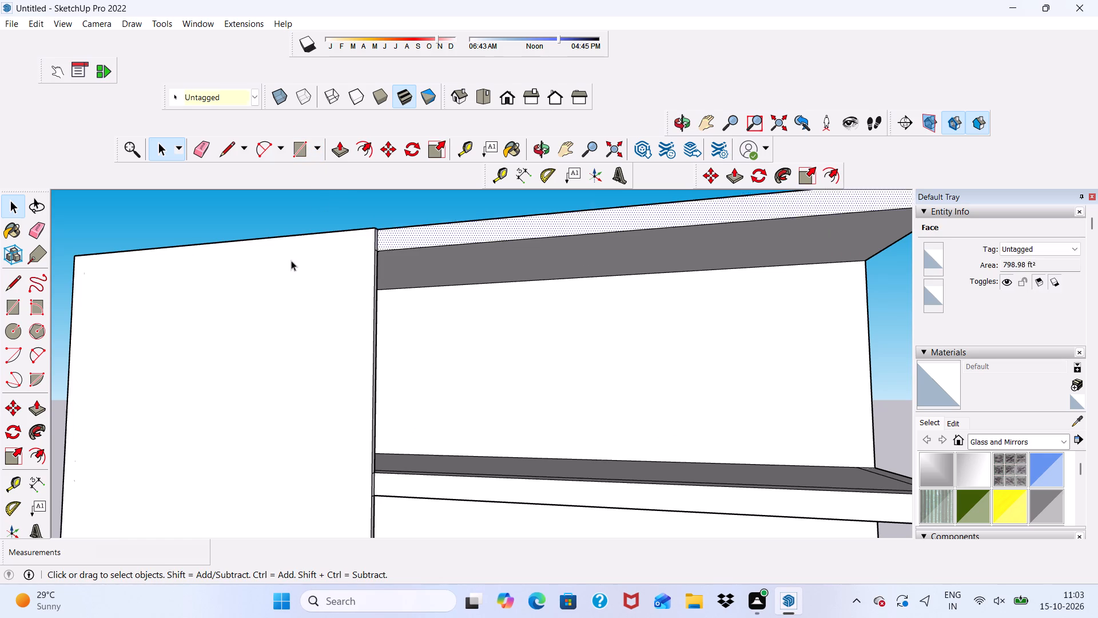
scroll(291, 260, down, 1)
click(303, 149)
scroll(378, 268, up, 2)
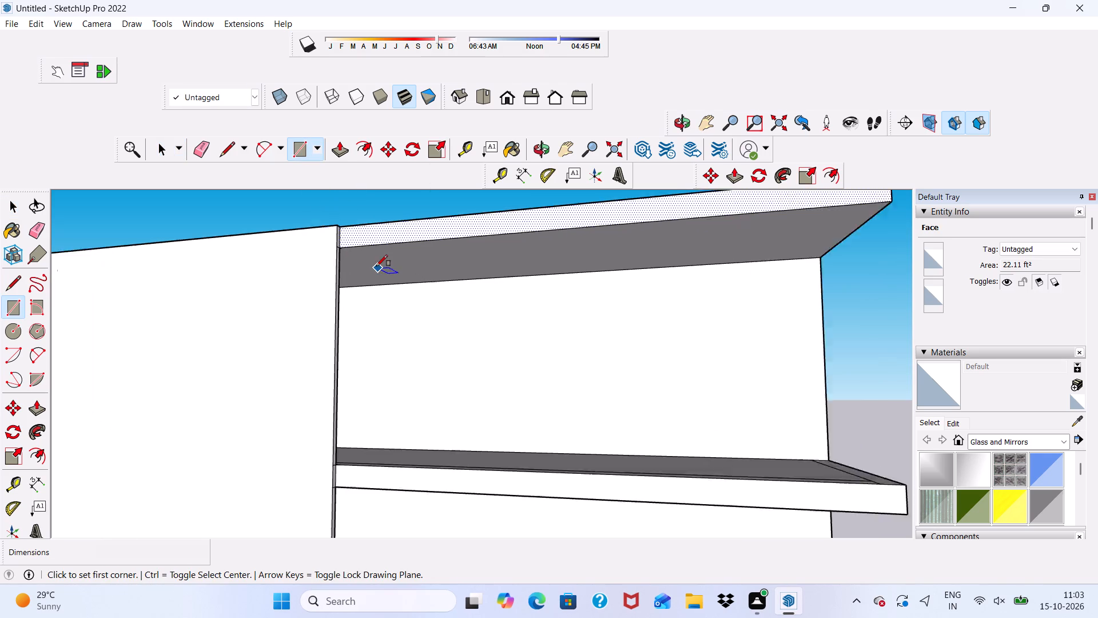
scroll(376, 266, up, 6)
scroll(333, 223, up, 1)
click(333, 223)
scroll(329, 282, down, 6)
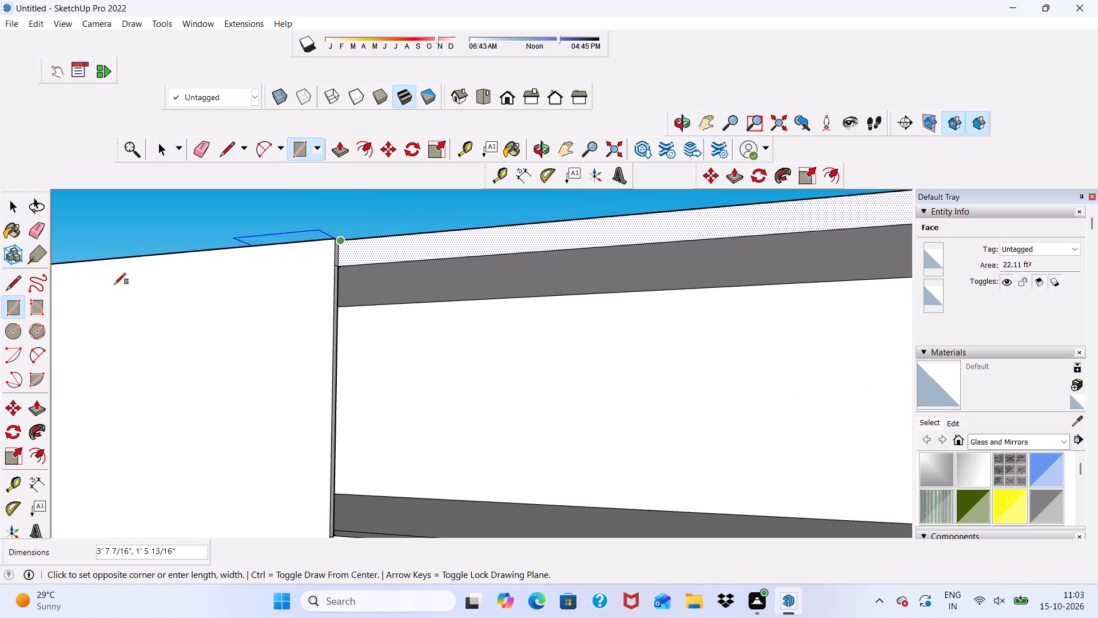
scroll(114, 284, down, 8)
scroll(532, 276, up, 7)
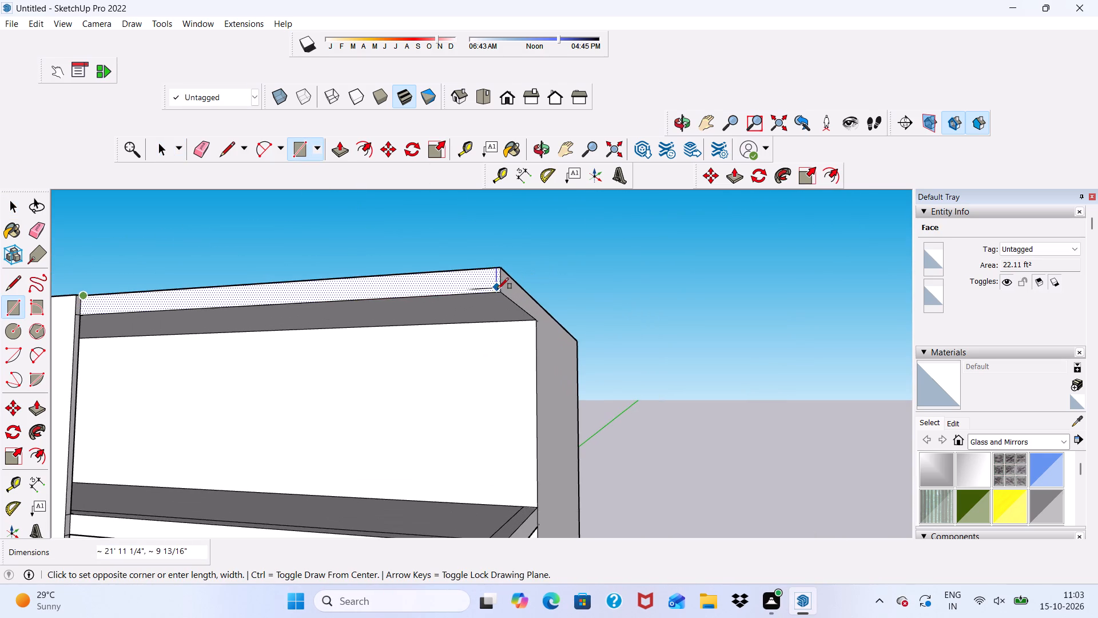
click(499, 291)
Push/Pull the front face of the top shelf outward by 1'.
key(space)
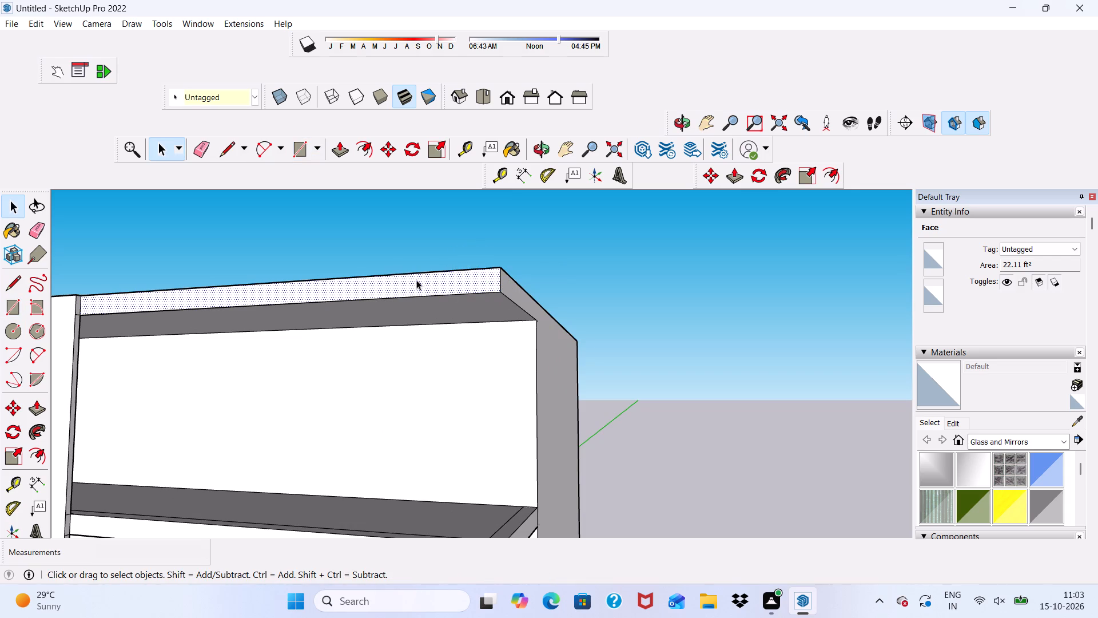
click(416, 280)
click(336, 145)
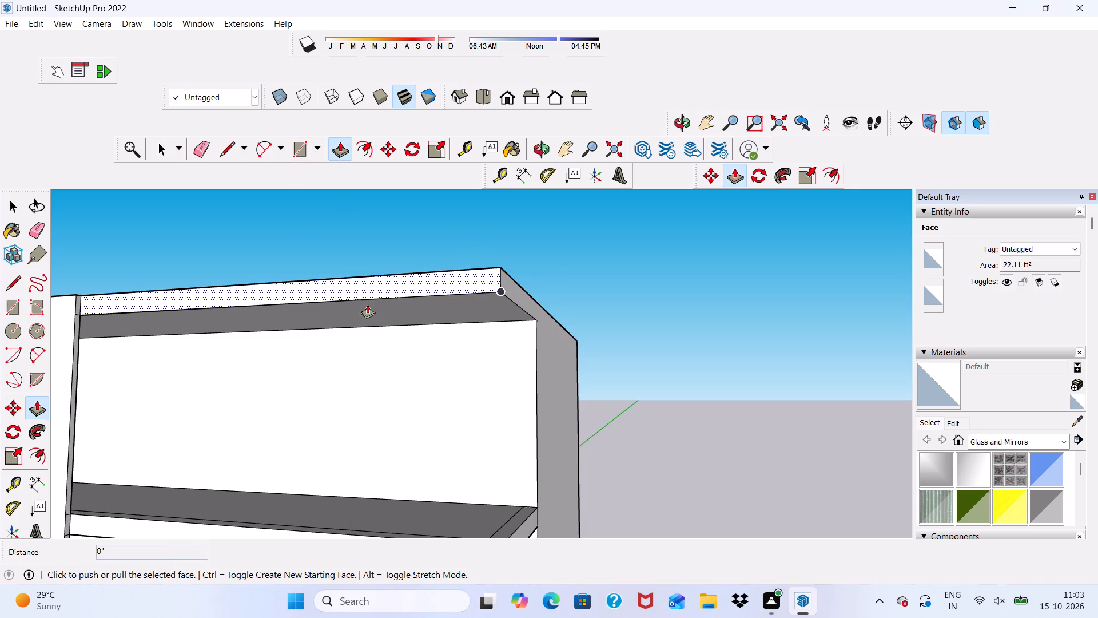
click(370, 284)
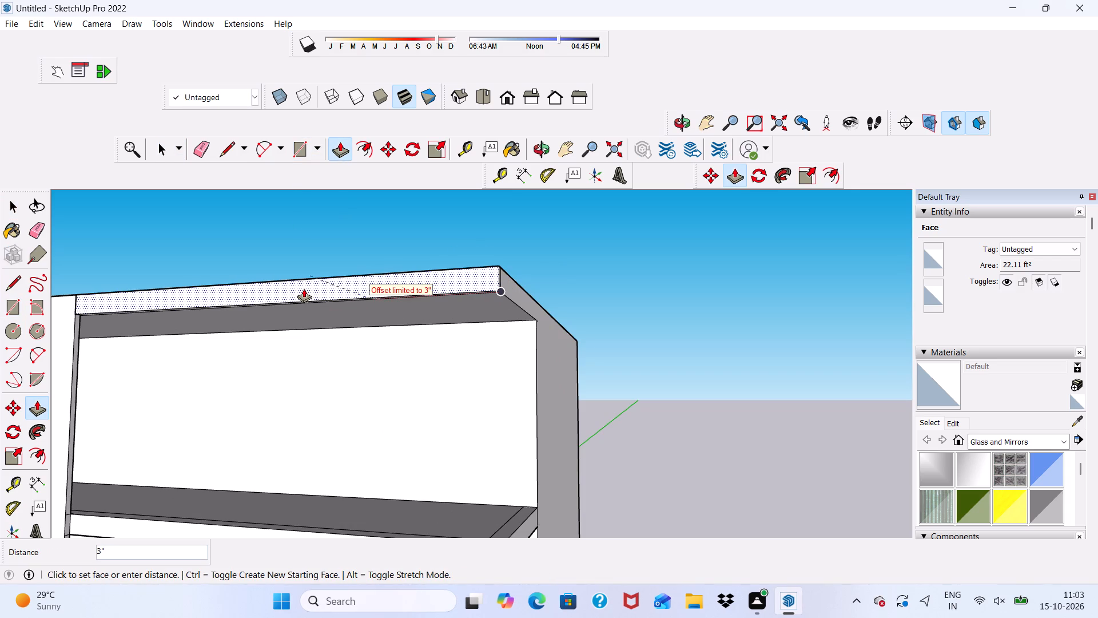
text(1')
key(Return)
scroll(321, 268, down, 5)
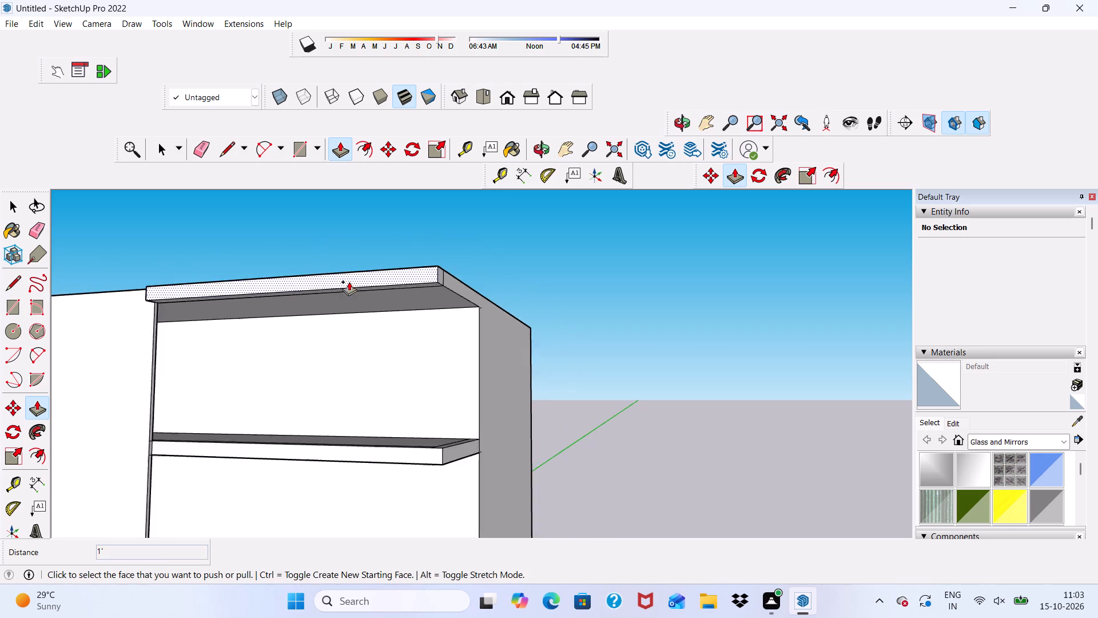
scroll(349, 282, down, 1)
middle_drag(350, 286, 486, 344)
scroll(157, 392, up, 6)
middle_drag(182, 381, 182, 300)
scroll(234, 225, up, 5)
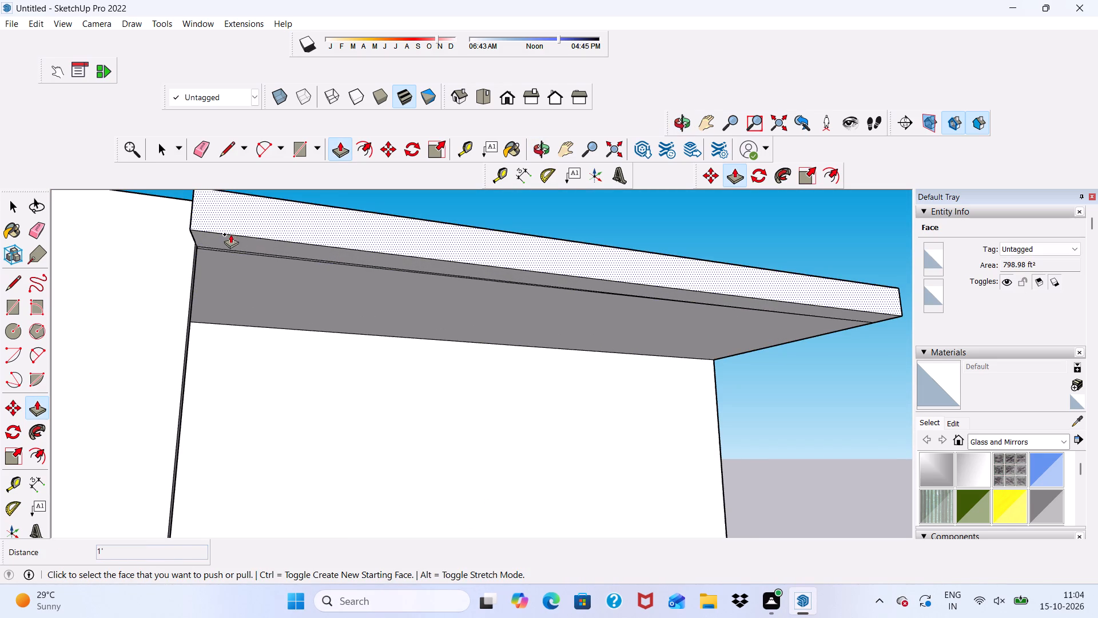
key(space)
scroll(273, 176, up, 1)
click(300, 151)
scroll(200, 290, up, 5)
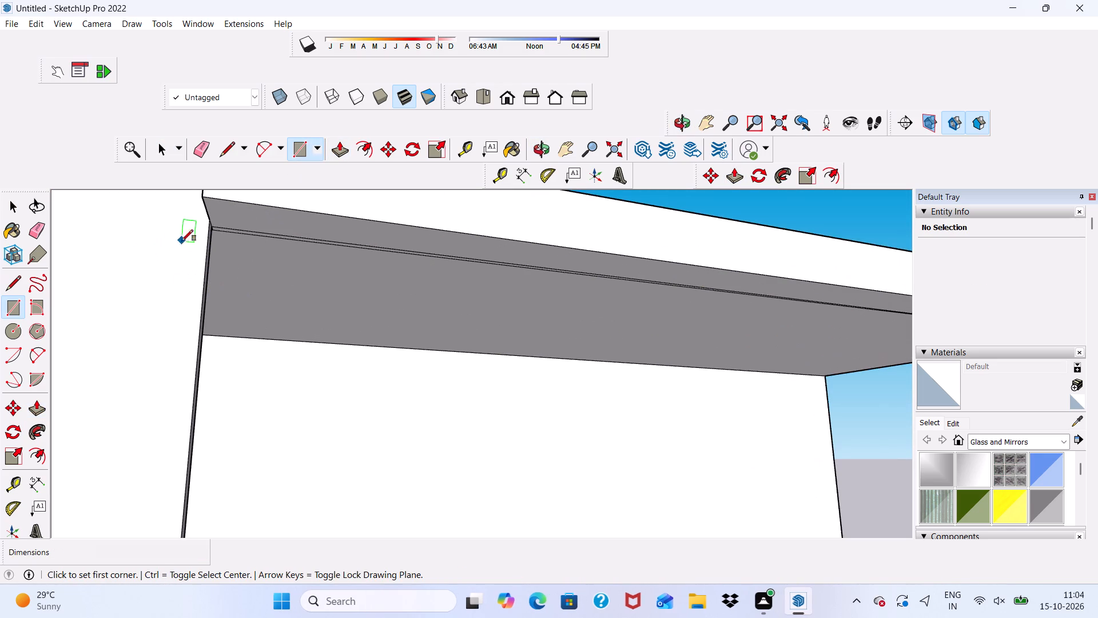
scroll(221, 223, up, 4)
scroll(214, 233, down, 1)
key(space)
Erase the two closely spaced seam lines on the underside of the projecting top shelf, and undo the last erasure.
click(205, 144)
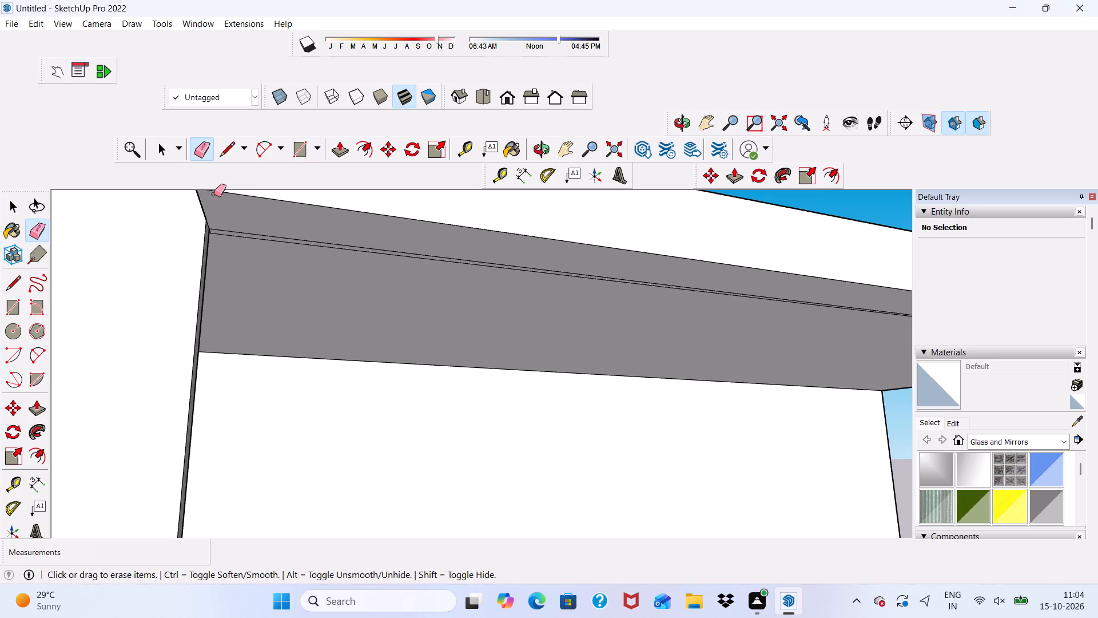
click(234, 231)
drag(234, 233, 235, 239)
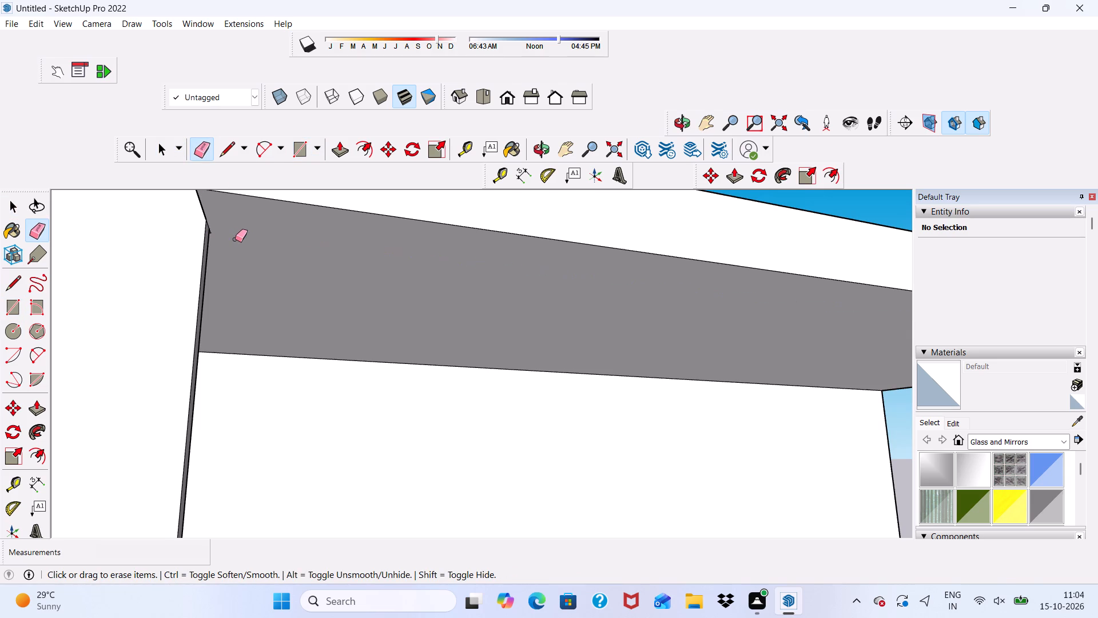
scroll(212, 245, down, 10)
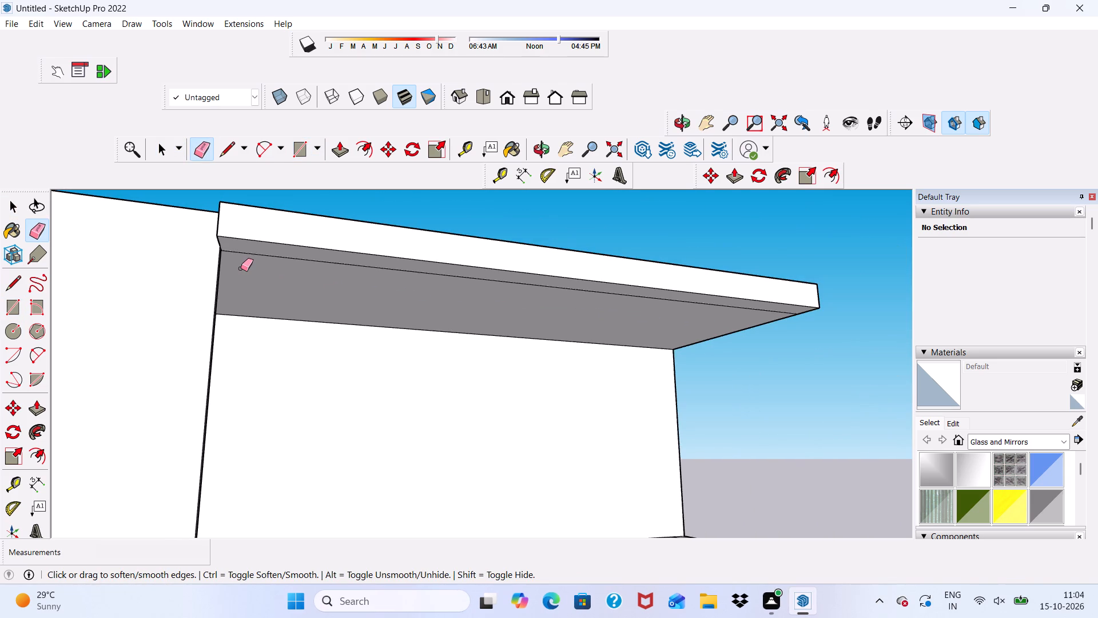
key(ctrl+z)
Draw a rectangle about 1' 6" by 1' 1" on the underside of the top shelf's projection, at the corner beside the door.
key(space)
click(296, 139)
scroll(209, 249, up, 2)
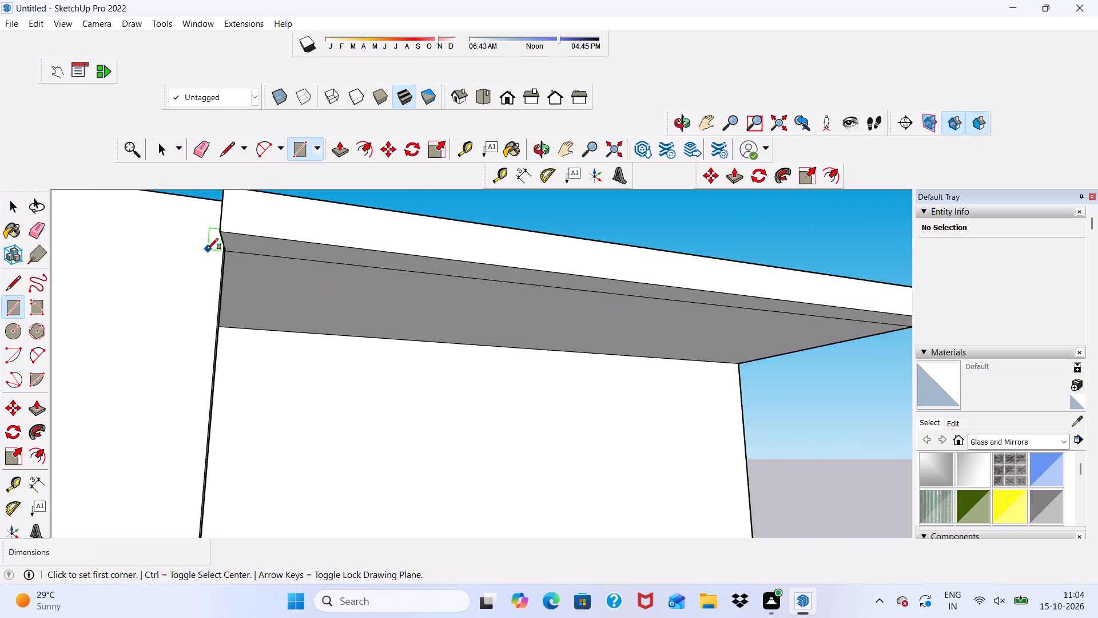
scroll(207, 249, up, 5)
click(225, 229)
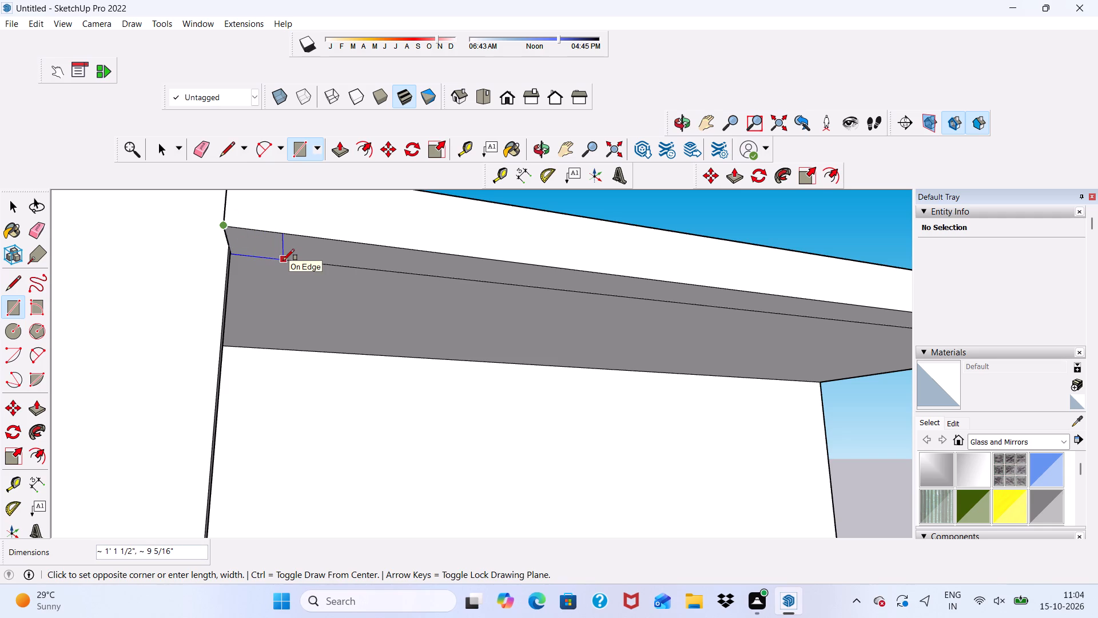
click(330, 263)
Push/Pull the corner rectangle under the top shelf's projection downward by 11', to the lower edge of the shelf below.
click(336, 142)
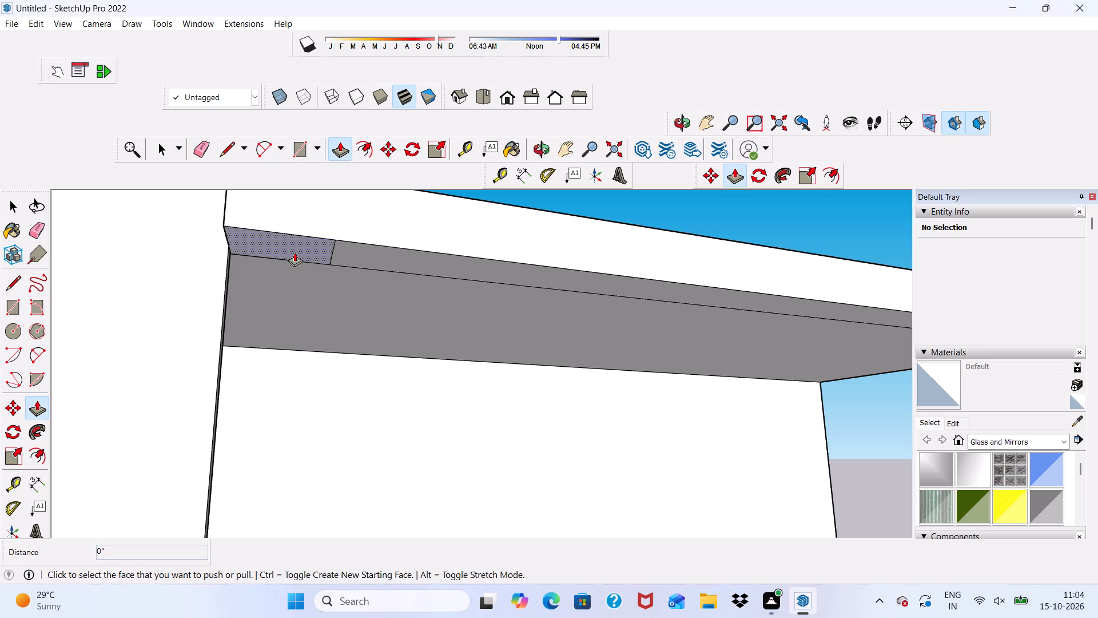
click(294, 248)
scroll(309, 318, down, 17)
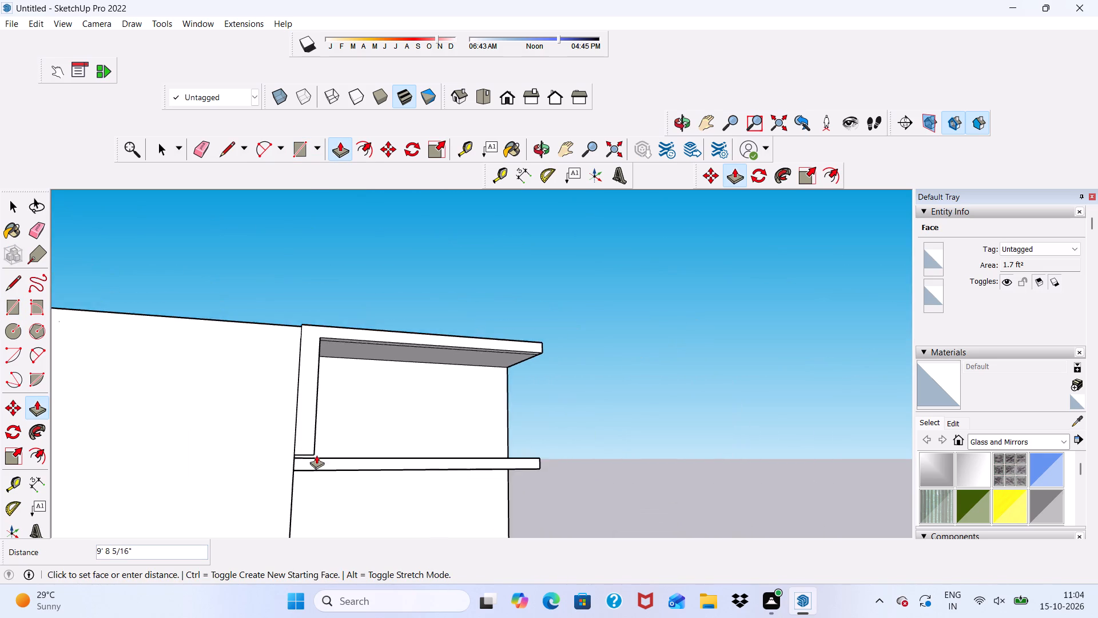
scroll(316, 455, up, 8)
scroll(285, 468, down, 3)
middle_drag(293, 482, 202, 520)
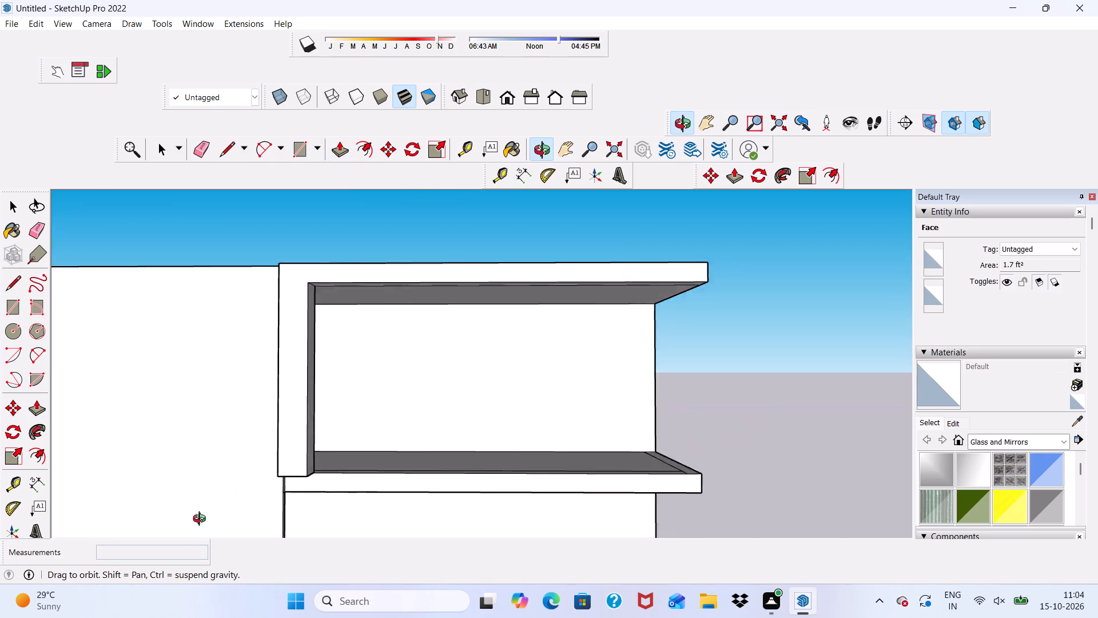
middle_drag(202, 520, 136, 538)
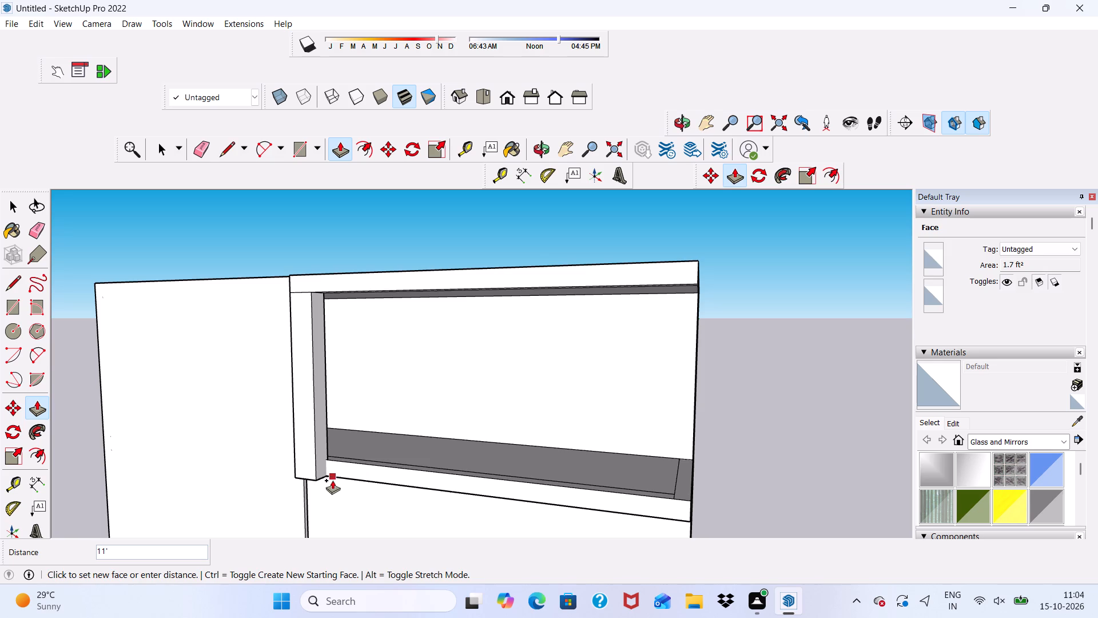
scroll(336, 477, up, 10)
scroll(315, 469, down, 4)
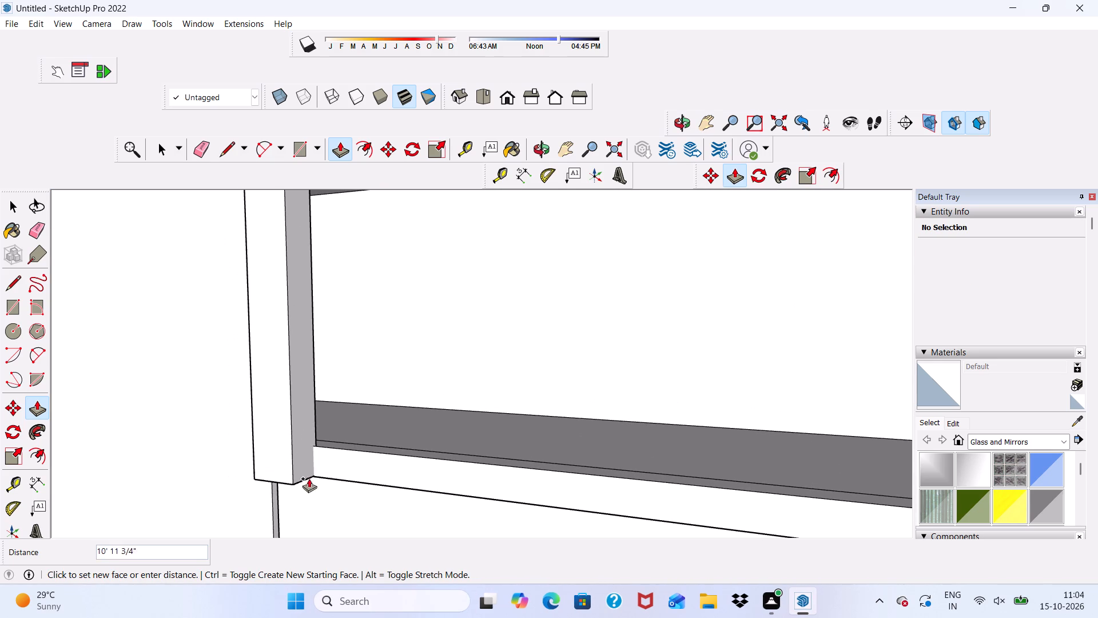
click(322, 478)
scroll(307, 472, down, 6)
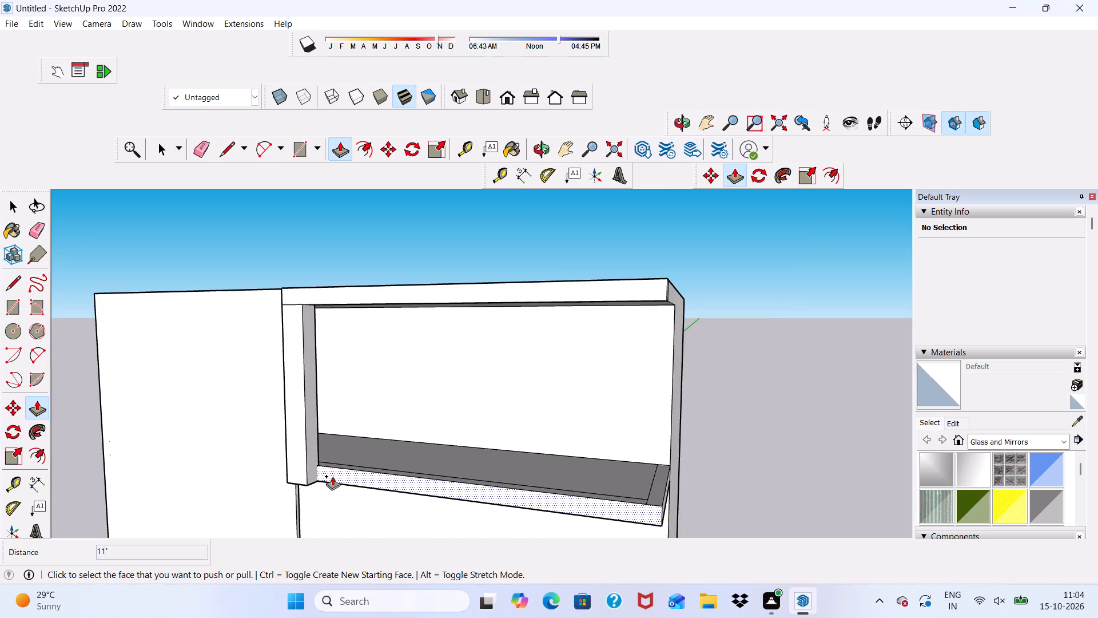
Draw a rectangle of about 2 ft² at the bottom of the new post's inner side, beside the lower shelf's front edge.
middle_drag(332, 476, 180, 459)
scroll(324, 461, up, 10)
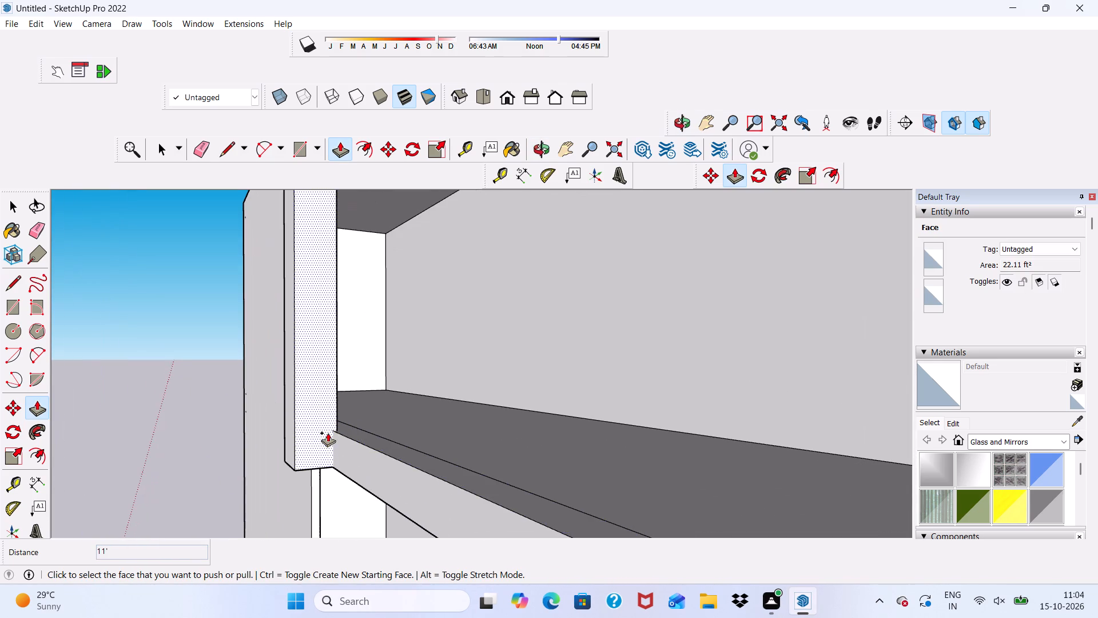
scroll(326, 443, down, 4)
middle_drag(343, 433, 408, 406)
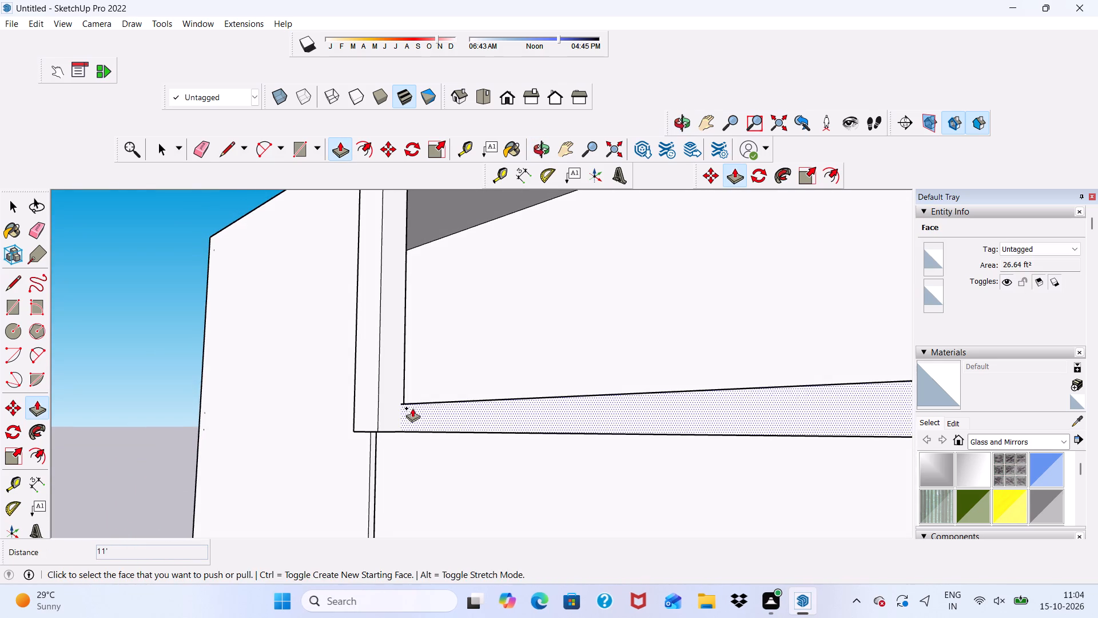
key(space)
click(303, 145)
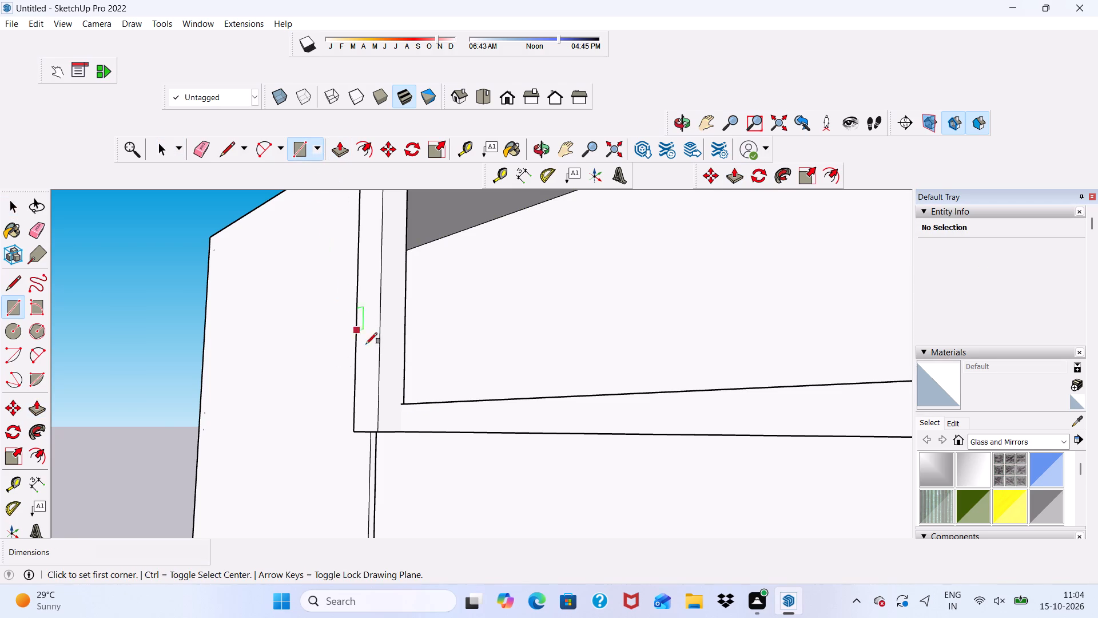
scroll(393, 395, up, 4)
click(371, 440)
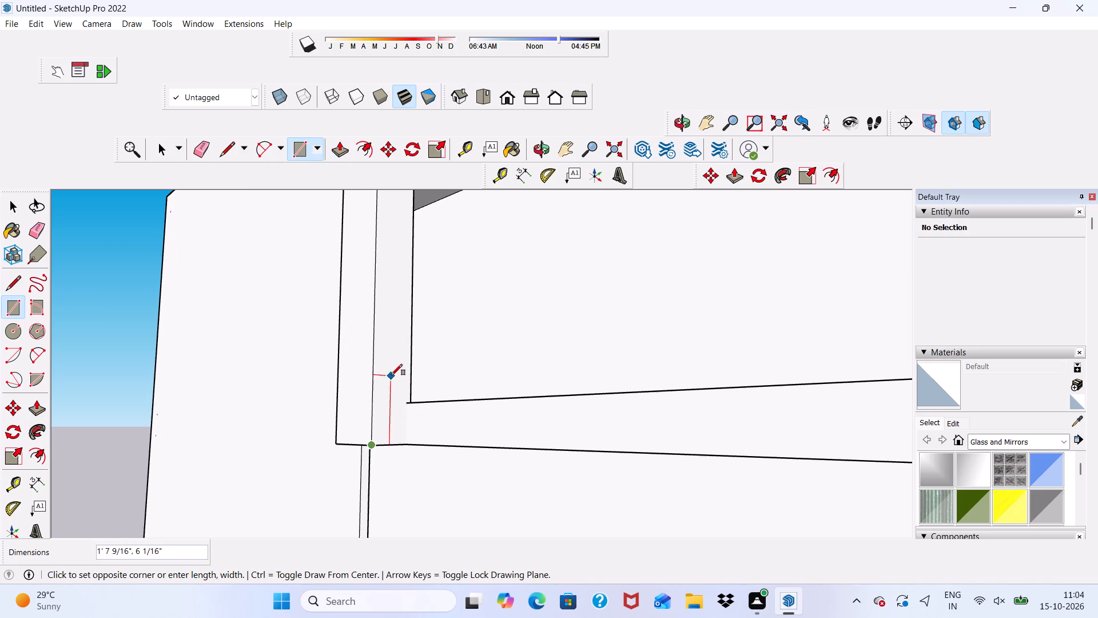
click(410, 366)
key(space)
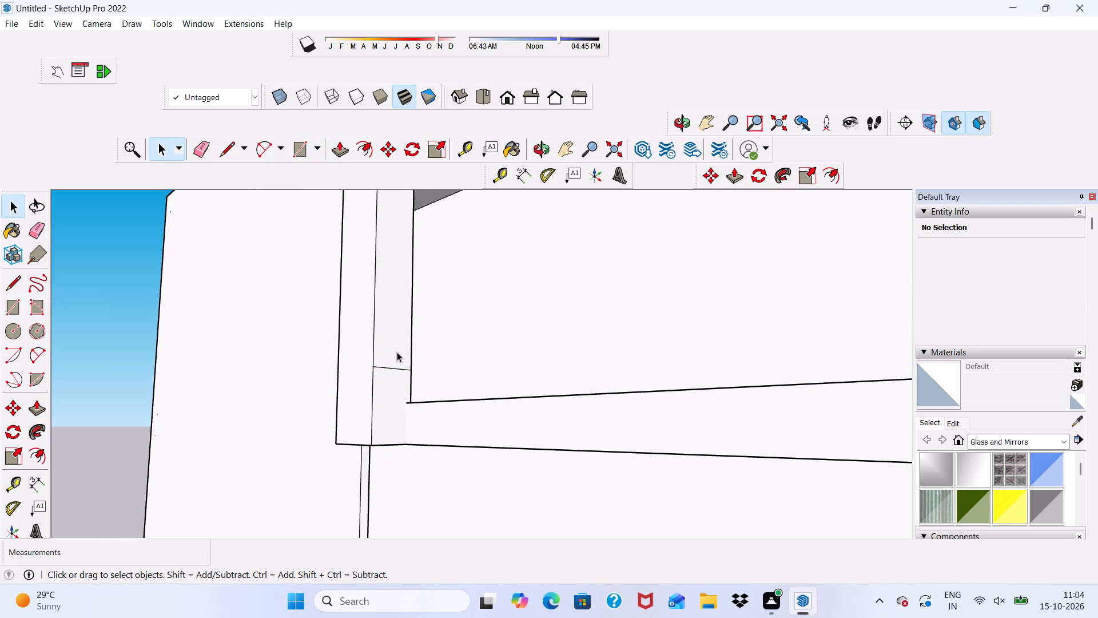
Push/Pull the rectangle at the post's foot about 20' 1" along the lower shelf's front edge to its far end.
drag(336, 150, 345, 168)
click(390, 398)
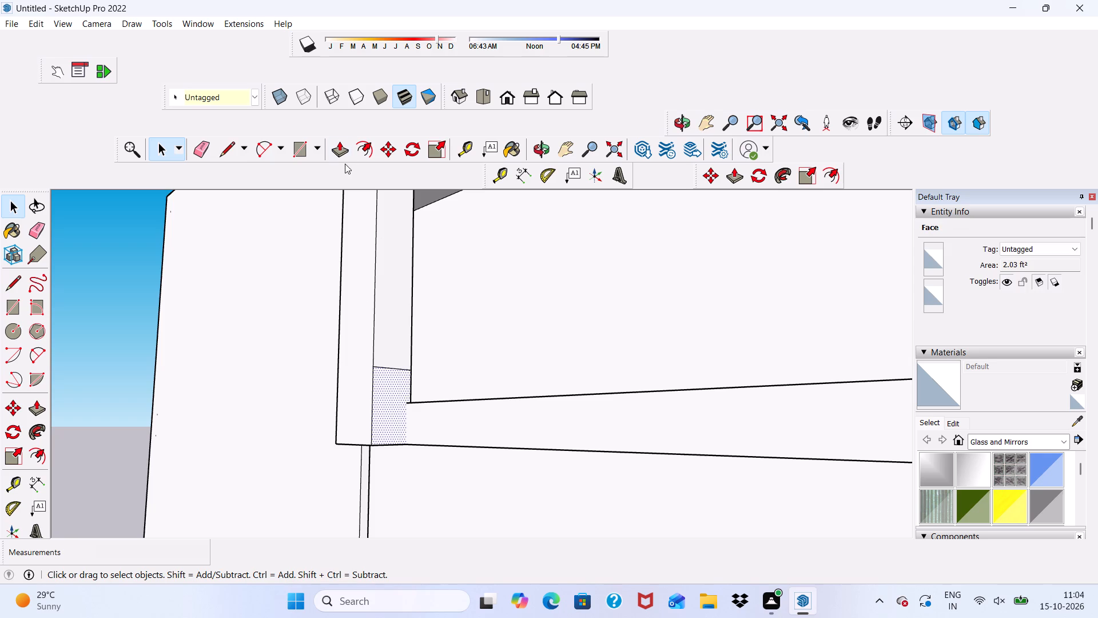
click(343, 149)
click(383, 397)
scroll(436, 403, down, 3)
click(408, 407)
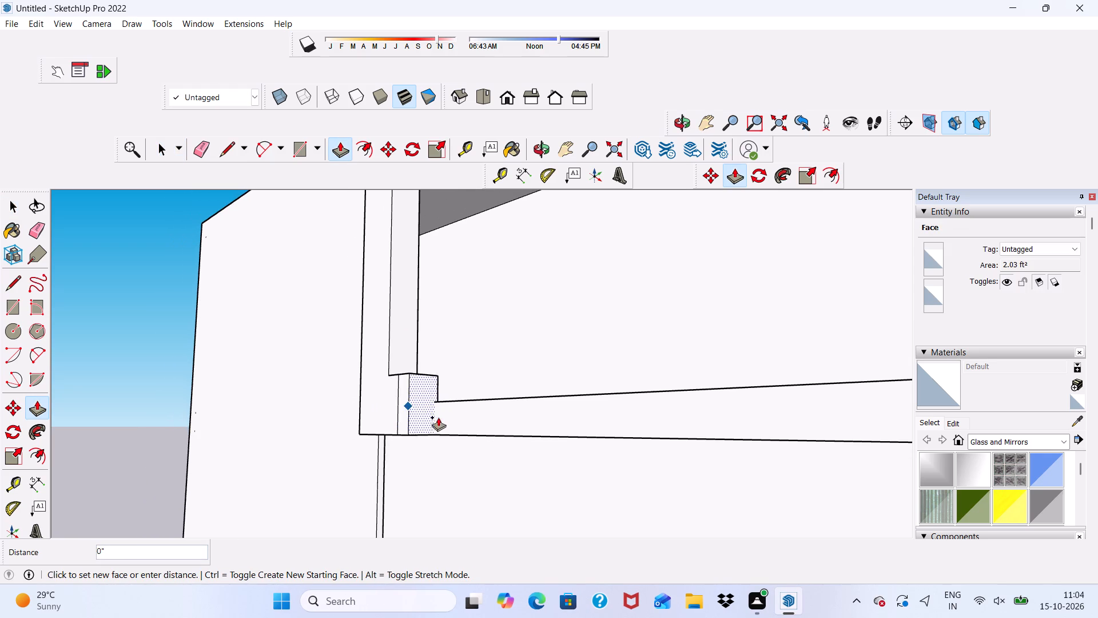
scroll(530, 417, down, 13)
scroll(564, 439, up, 3)
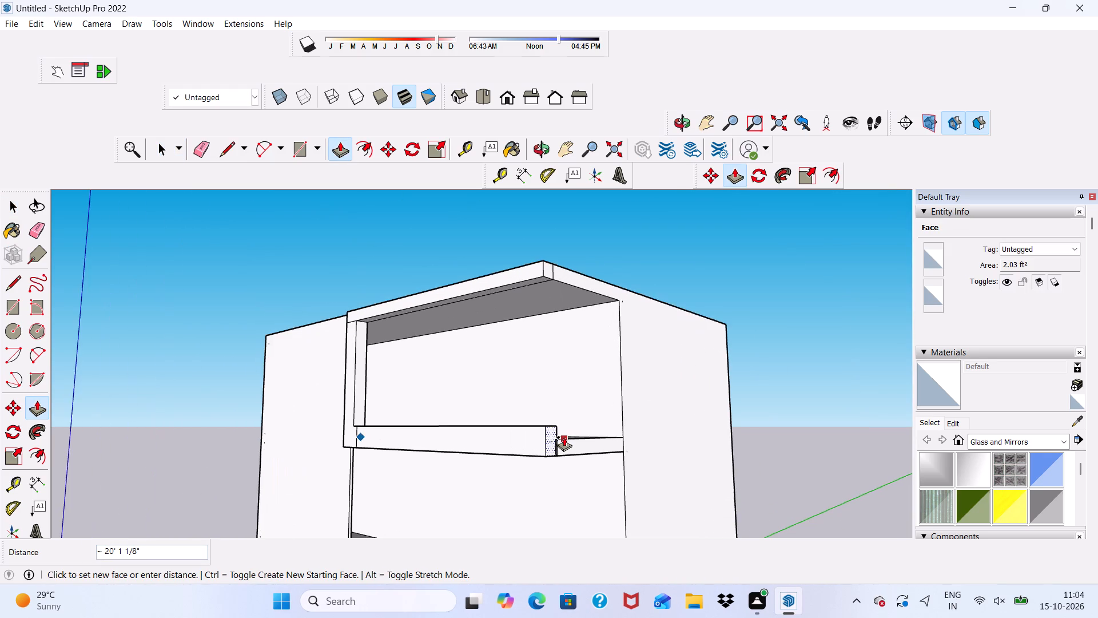
click(564, 437)
scroll(499, 417, down, 1)
middle_drag(498, 419, 619, 492)
key(space)
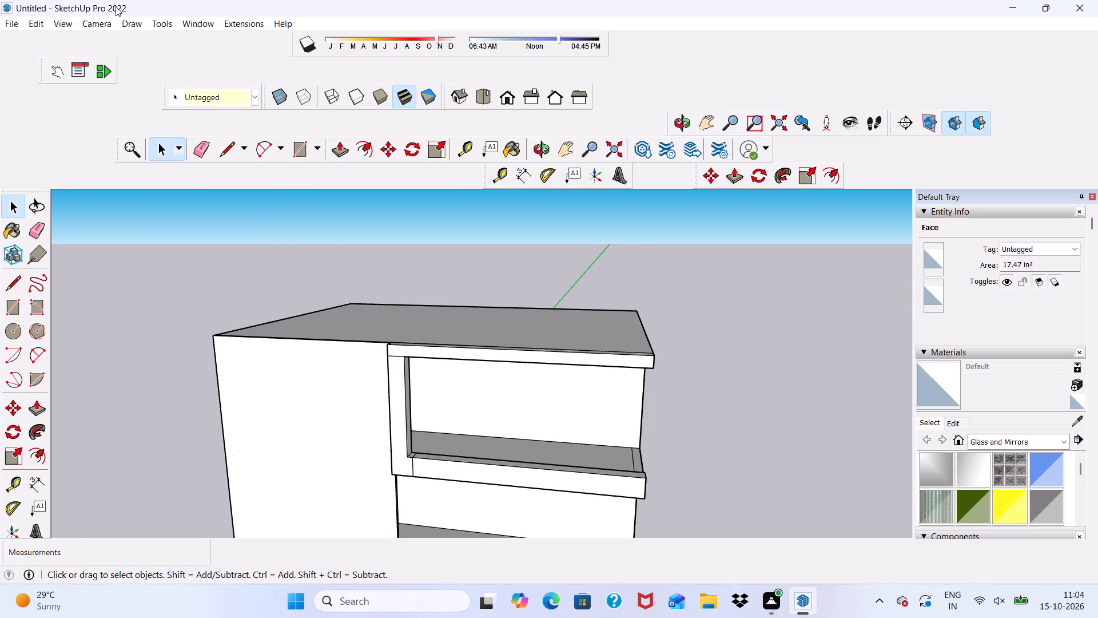
Erase the seam lines on the front and top faces of the lower rail, beside the post.
click(205, 152)
scroll(418, 404, up, 5)
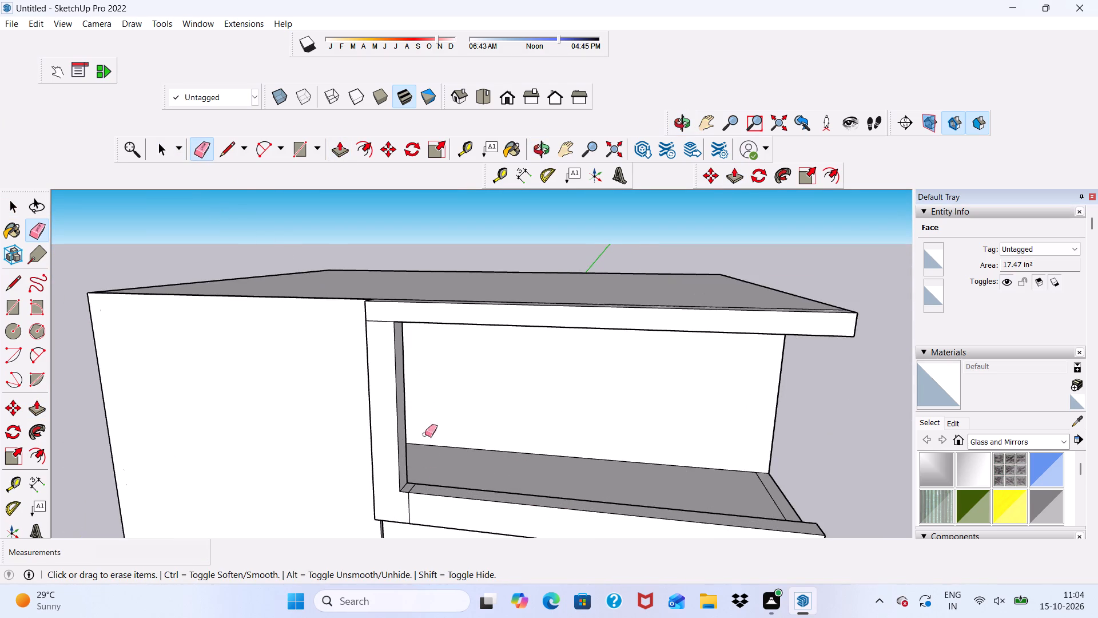
scroll(418, 480, up, 6)
scroll(419, 481, down, 12)
scroll(409, 492, up, 7)
drag(408, 486, 421, 485)
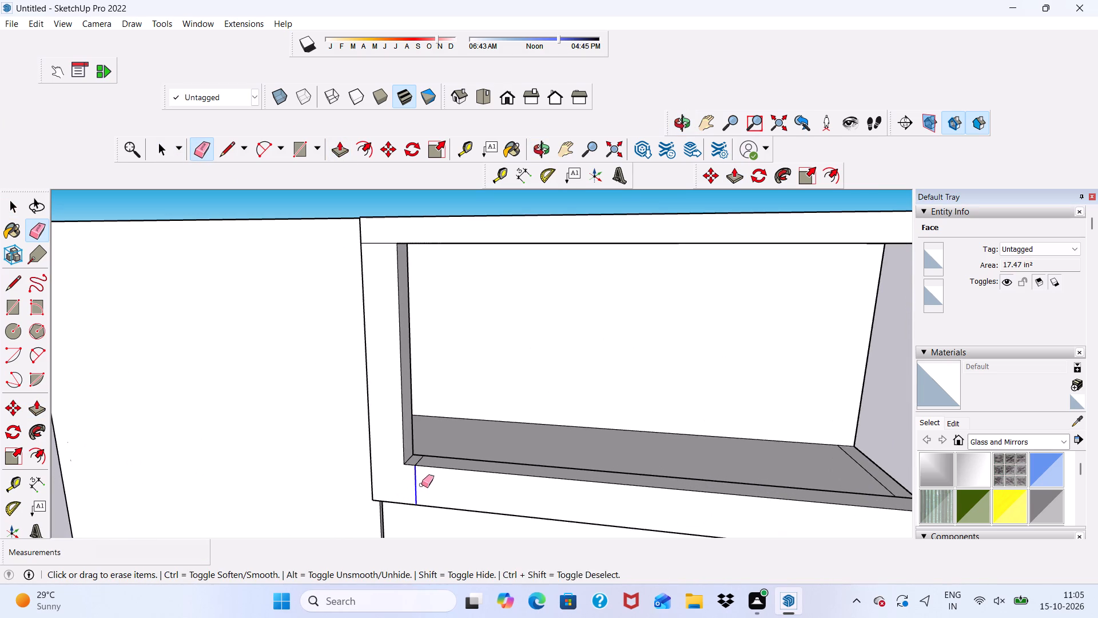
drag(421, 485, 422, 482)
scroll(420, 465, up, 6)
drag(416, 459, 421, 460)
Erase the short cross seam and the extra closely spaced seam lines on the underside of the lower rail.
scroll(422, 452, down, 3)
middle_drag(426, 465, 483, 284)
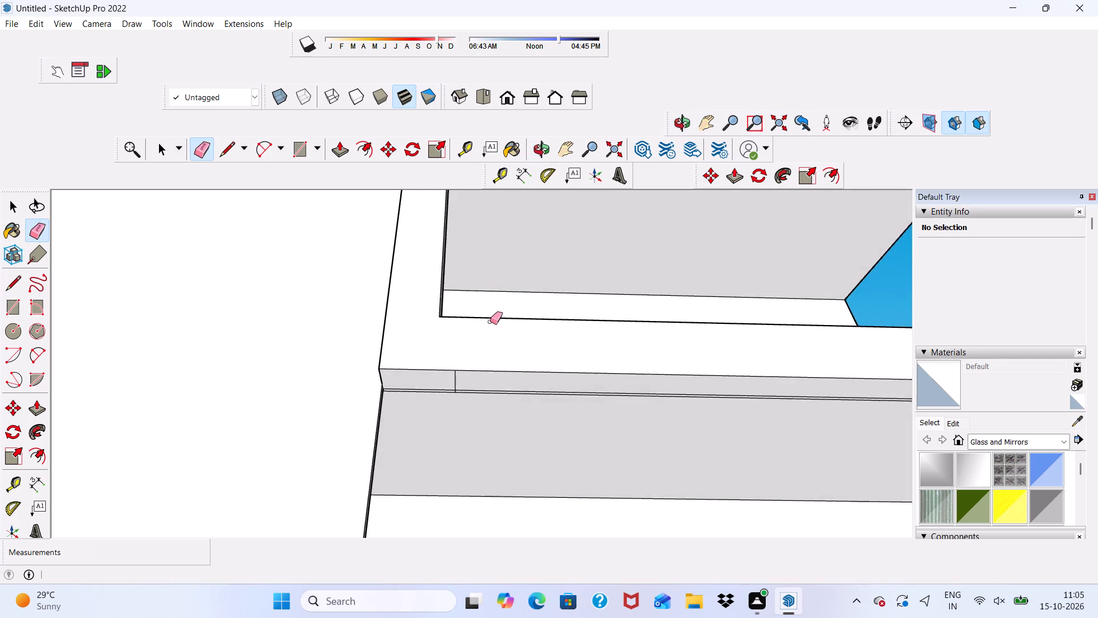
scroll(492, 362, up, 2)
drag(459, 390, 404, 395)
scroll(468, 404, up, 2)
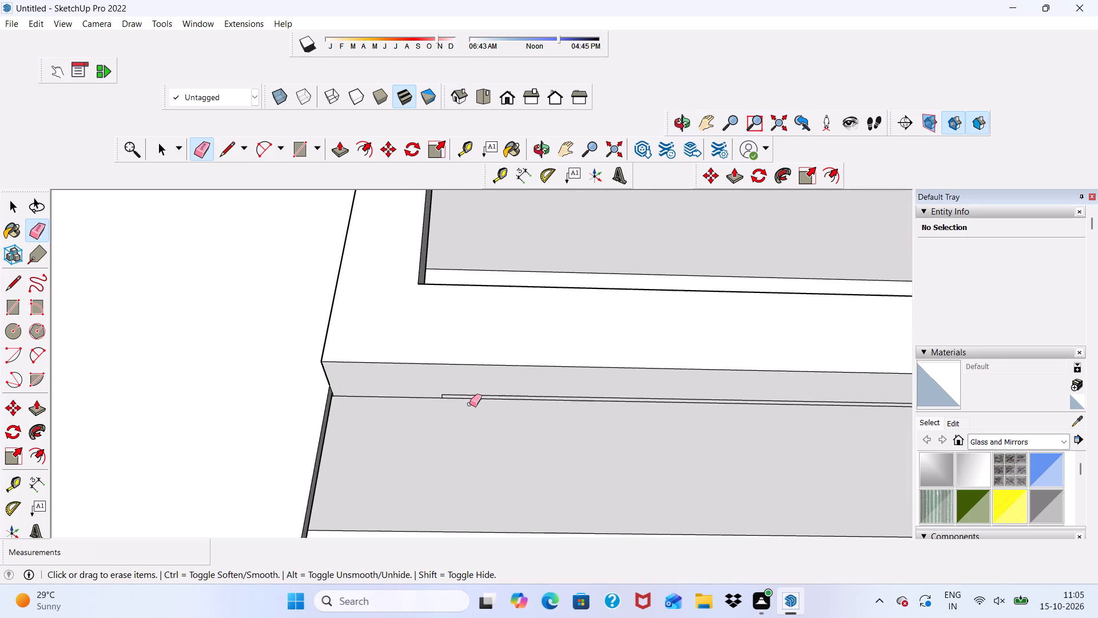
click(470, 395)
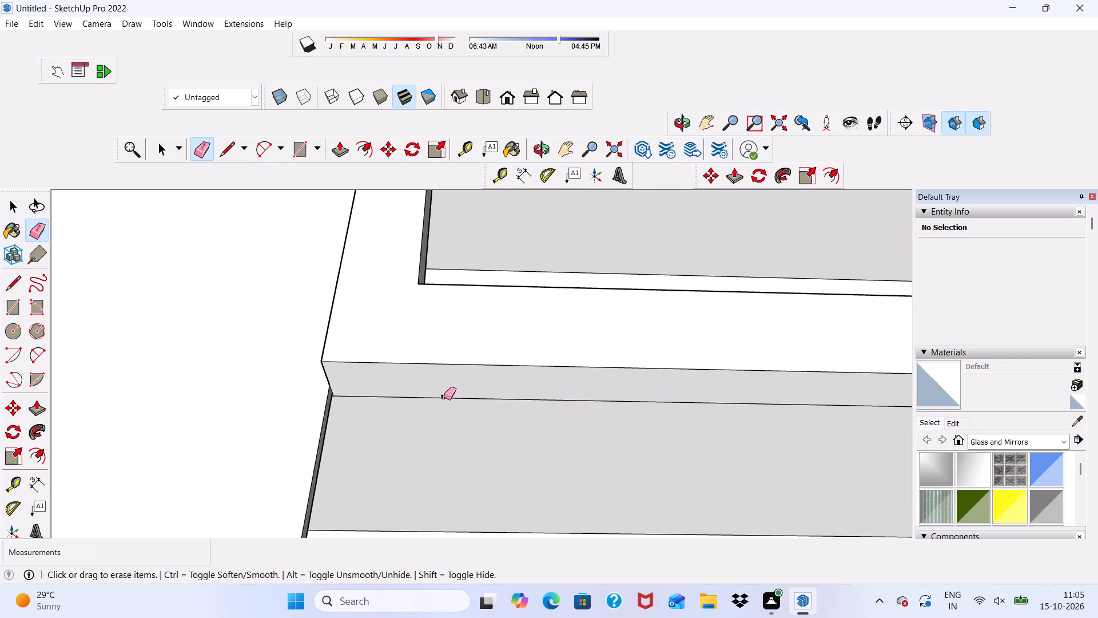
click(442, 394)
Erase the seam on the frame's front face where the post beside the door meets the top rail.
scroll(334, 365, down, 6)
middle_drag(566, 349, 561, 392)
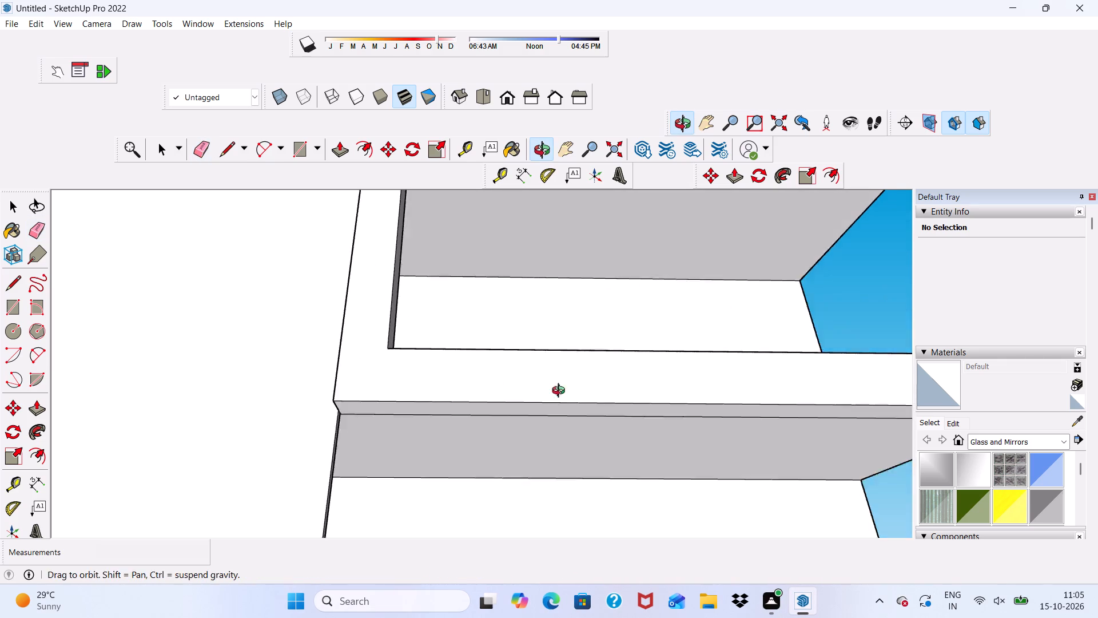
middle_drag(561, 392, 532, 425)
scroll(292, 375, down, 11)
middle_drag(374, 349, 384, 415)
scroll(319, 304, up, 6)
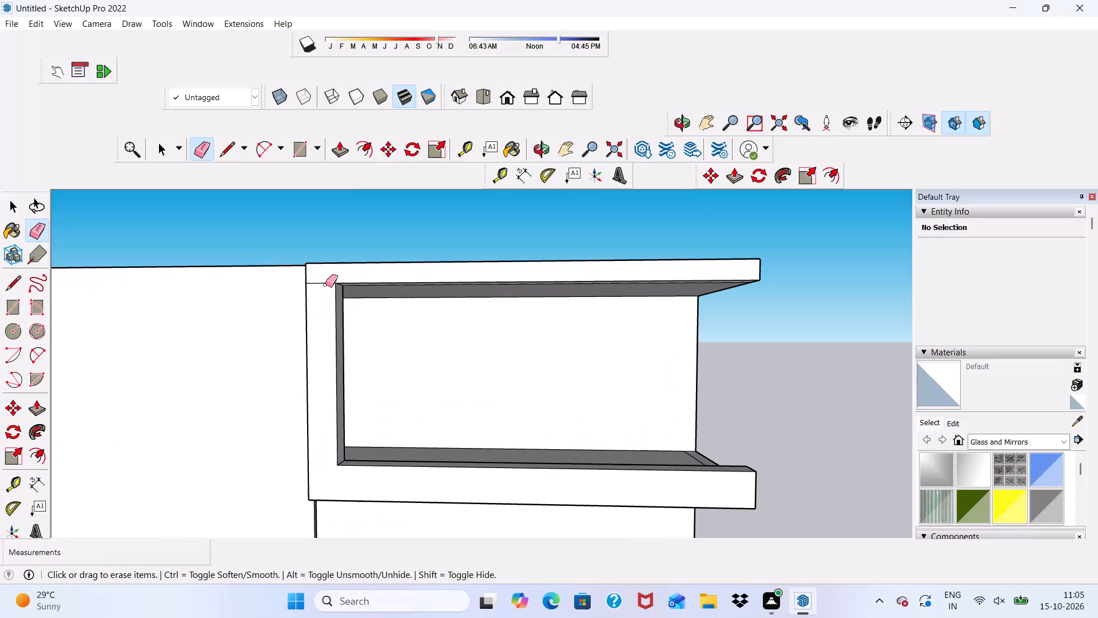
drag(323, 279, 323, 292)
scroll(335, 296, up, 12)
middle_drag(340, 294, 436, 301)
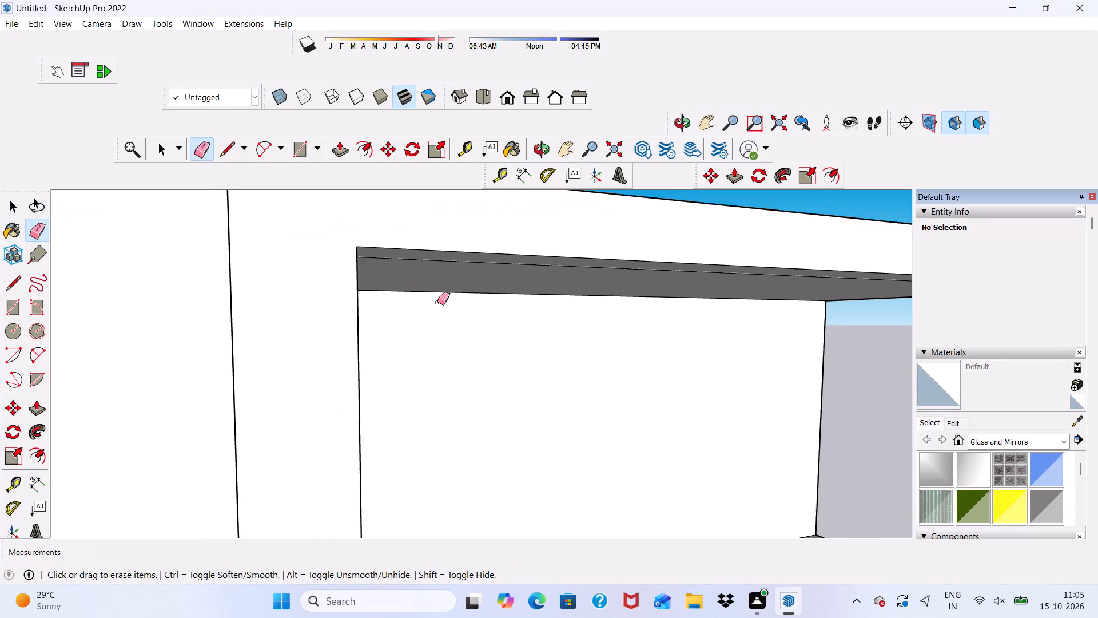
scroll(381, 292, down, 9)
middle_drag(404, 293, 361, 300)
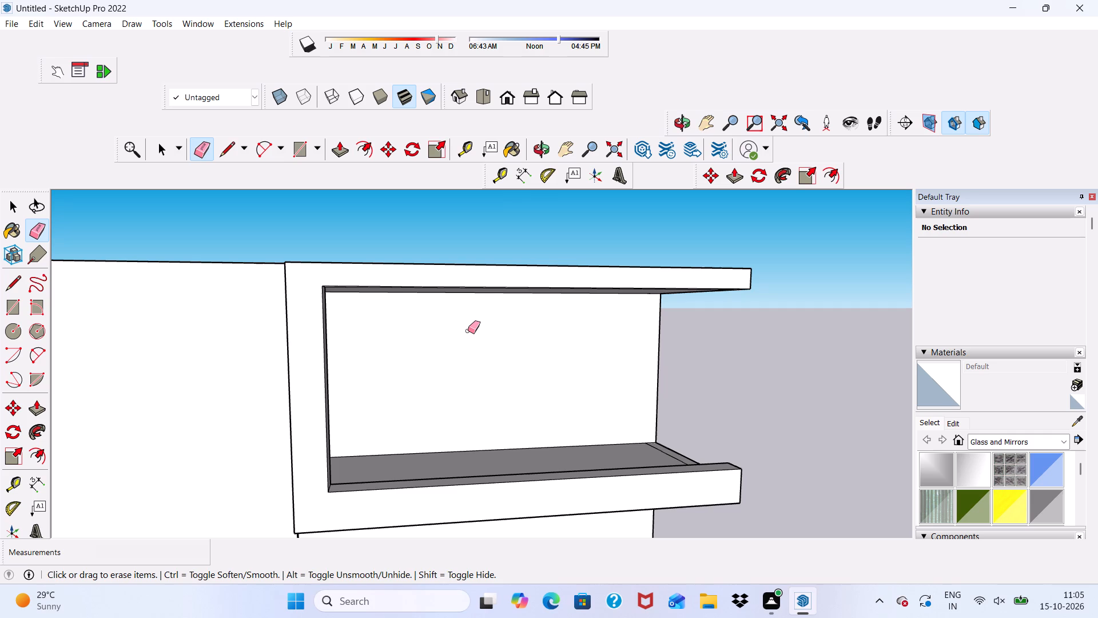
key(space)
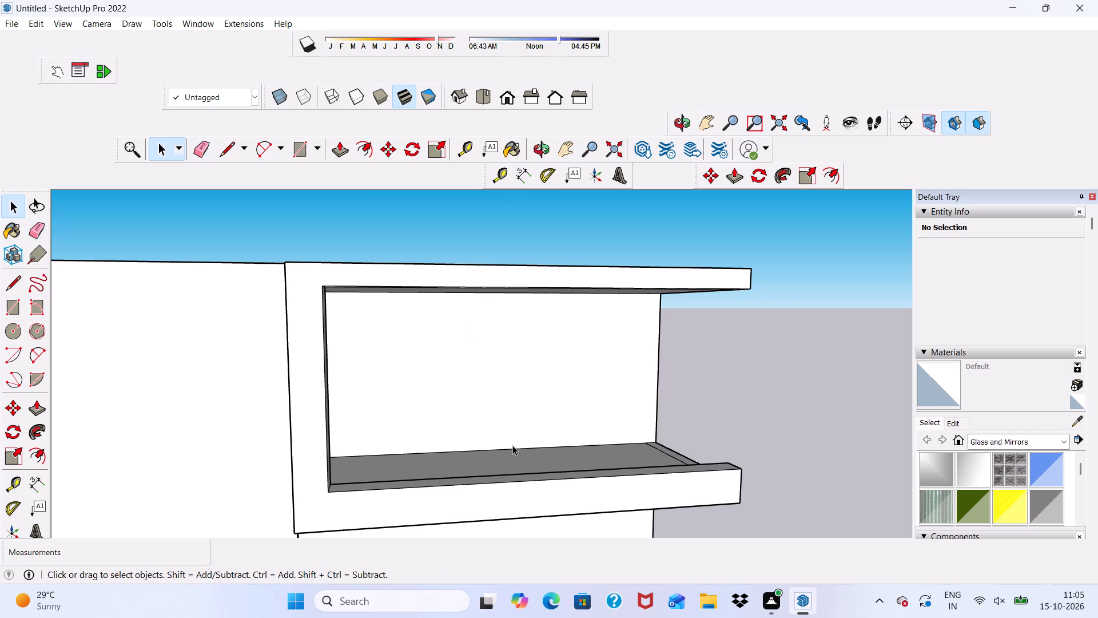
Draw a rectangle about 1' 10" by 1' 1" on top of the lower rail at its far end.
click(300, 144)
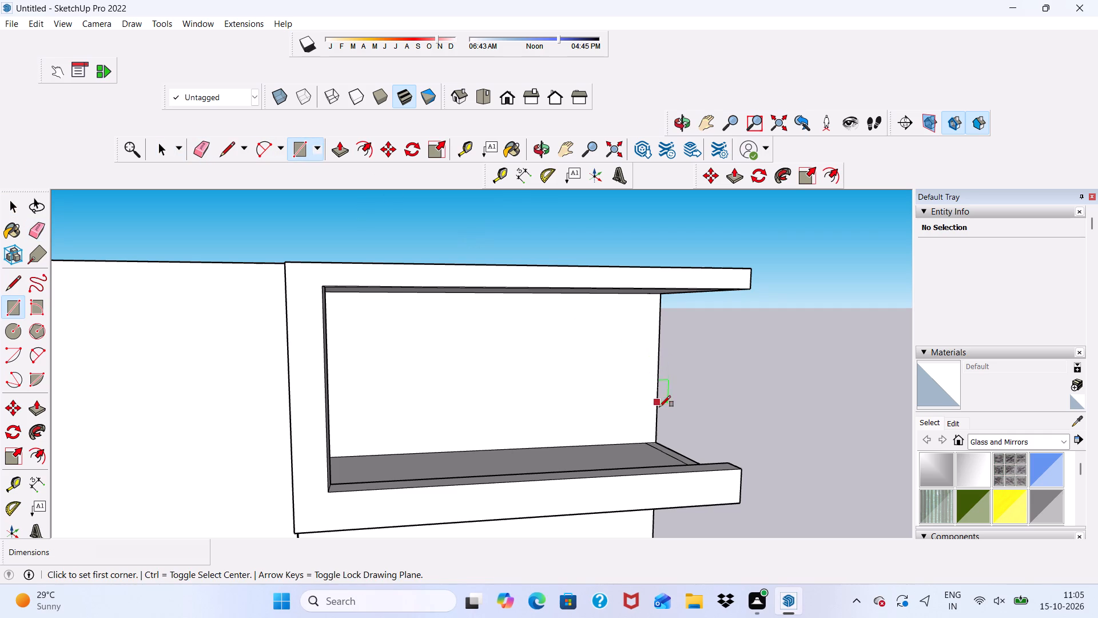
scroll(694, 462, up, 3)
scroll(745, 468, up, 2)
click(758, 474)
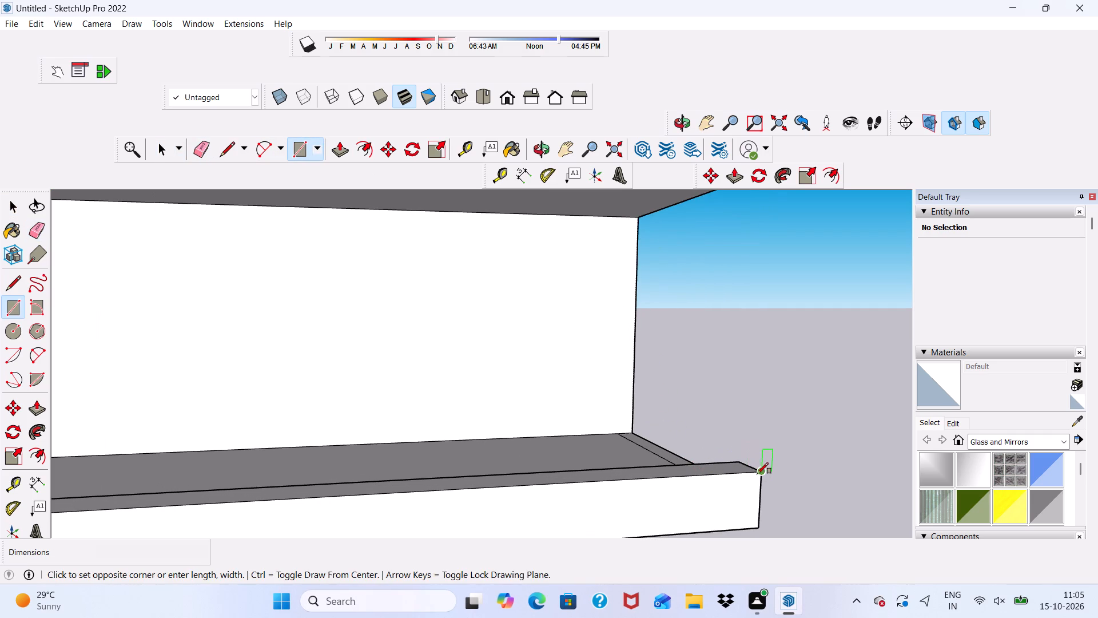
scroll(691, 472, up, 4)
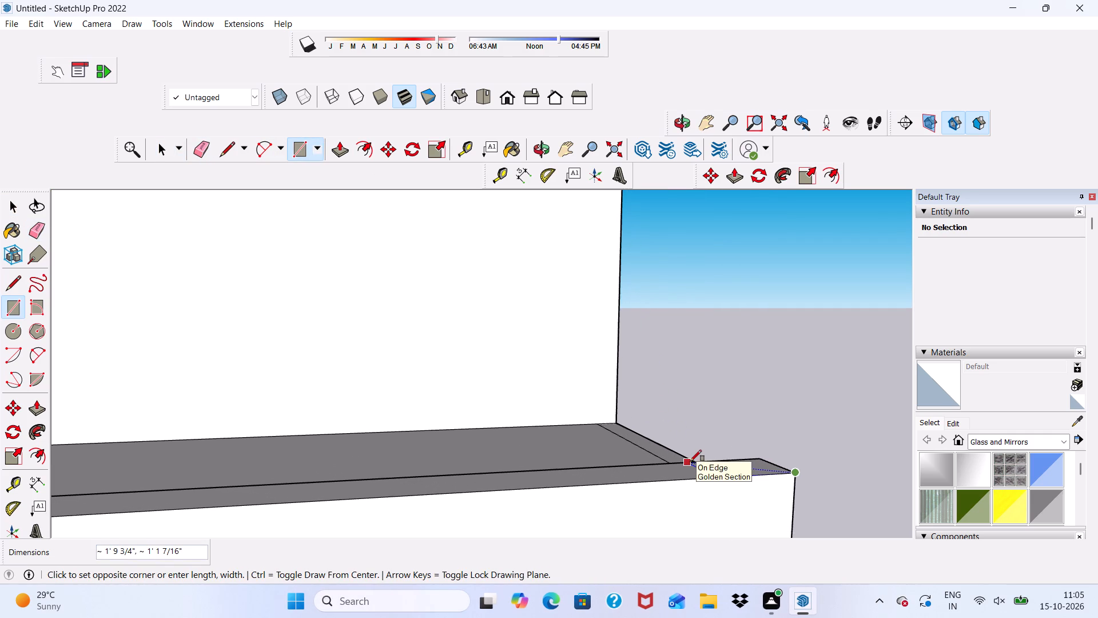
scroll(694, 459, up, 2)
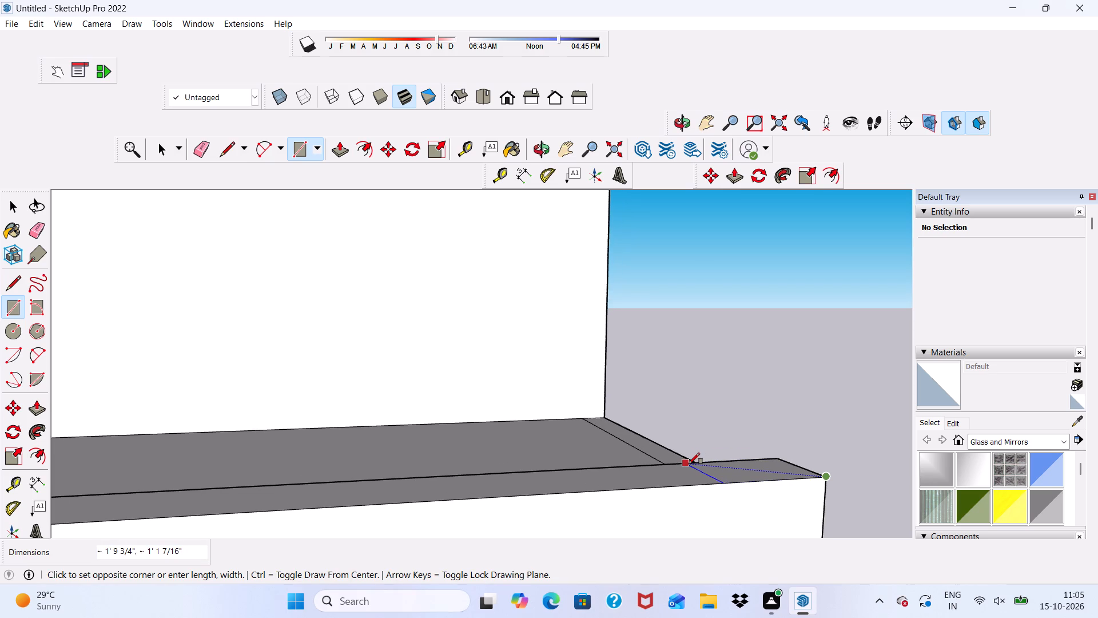
click(689, 464)
key(space)
Push/Pull the rectangle at the lower rail's far end upward by about 10' 2" to close the frame against the top rail.
click(746, 472)
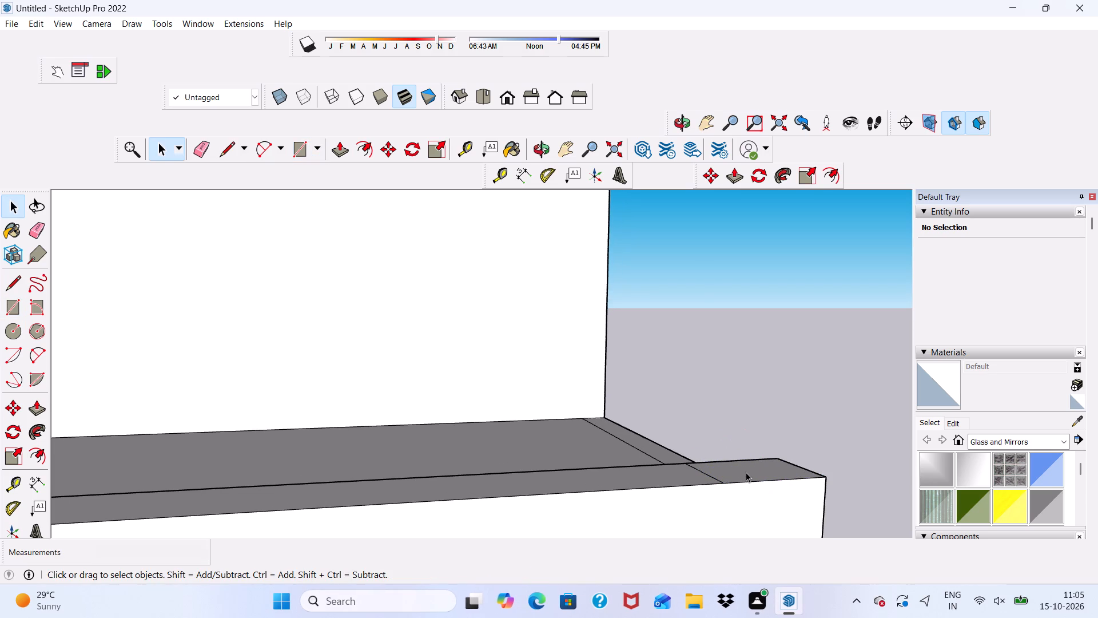
click(341, 147)
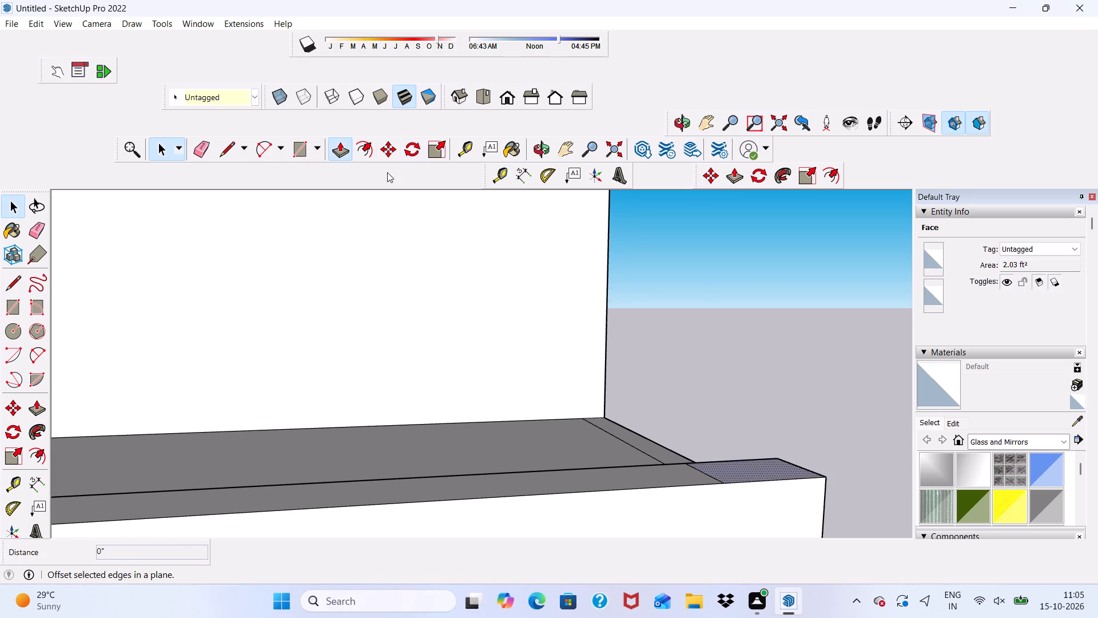
click(760, 471)
scroll(671, 319, down, 8)
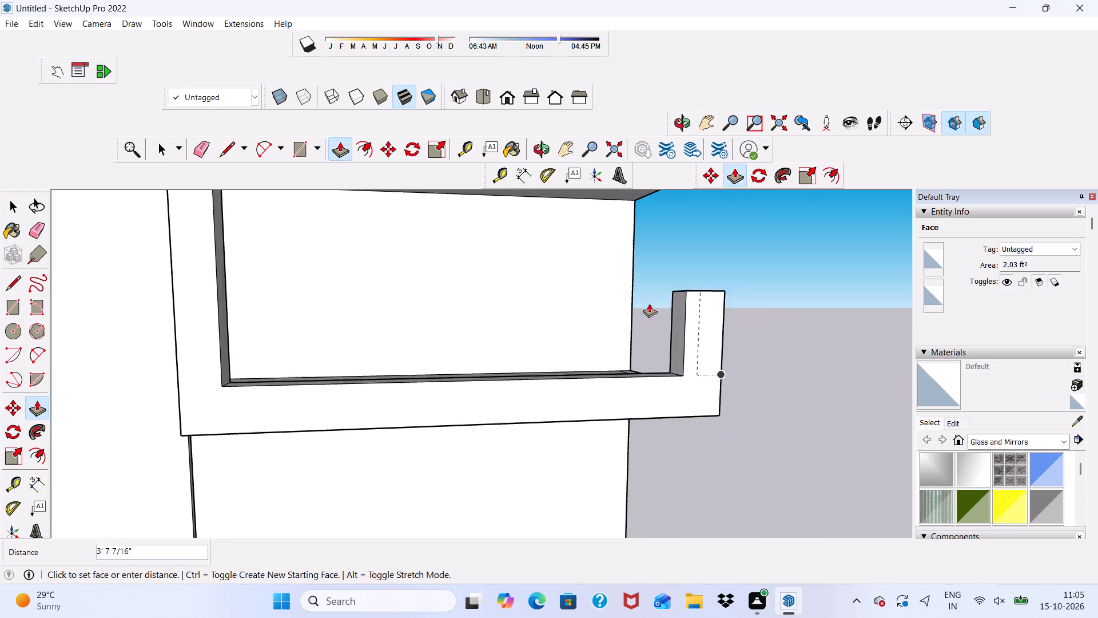
scroll(649, 303, down, 7)
scroll(663, 228, up, 4)
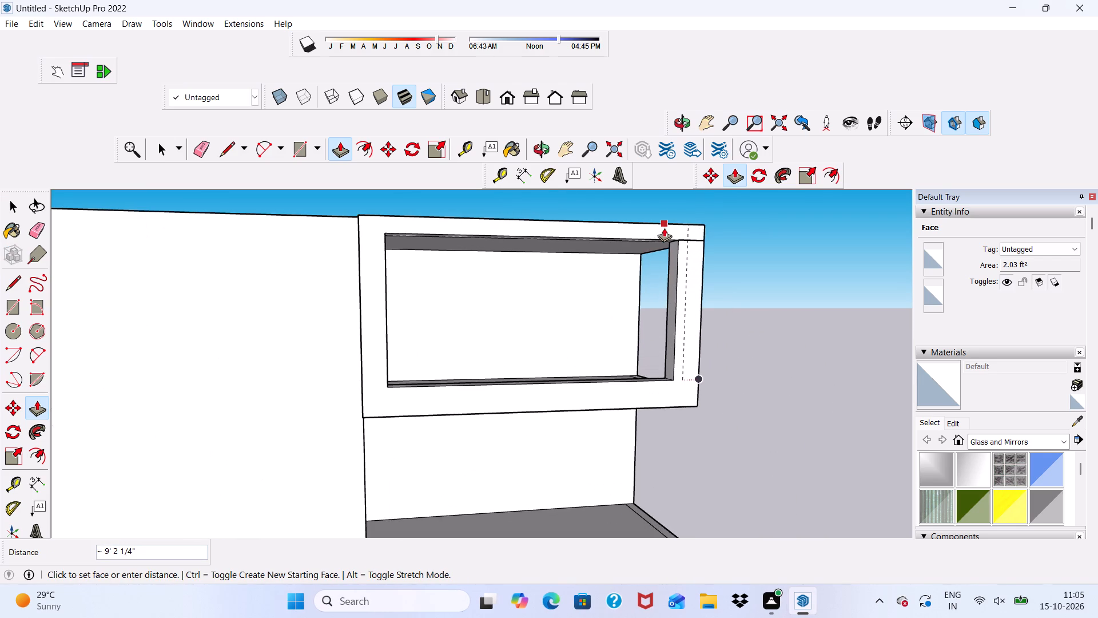
click(665, 228)
scroll(718, 266, up, 5)
scroll(709, 275, down, 1)
middle_drag(709, 275, 486, 318)
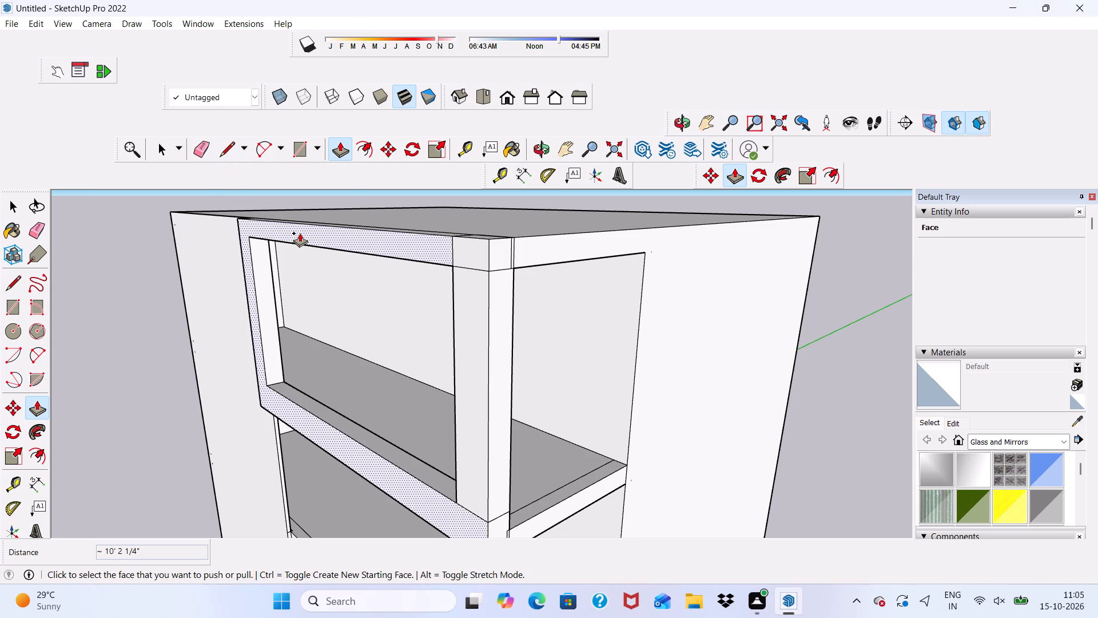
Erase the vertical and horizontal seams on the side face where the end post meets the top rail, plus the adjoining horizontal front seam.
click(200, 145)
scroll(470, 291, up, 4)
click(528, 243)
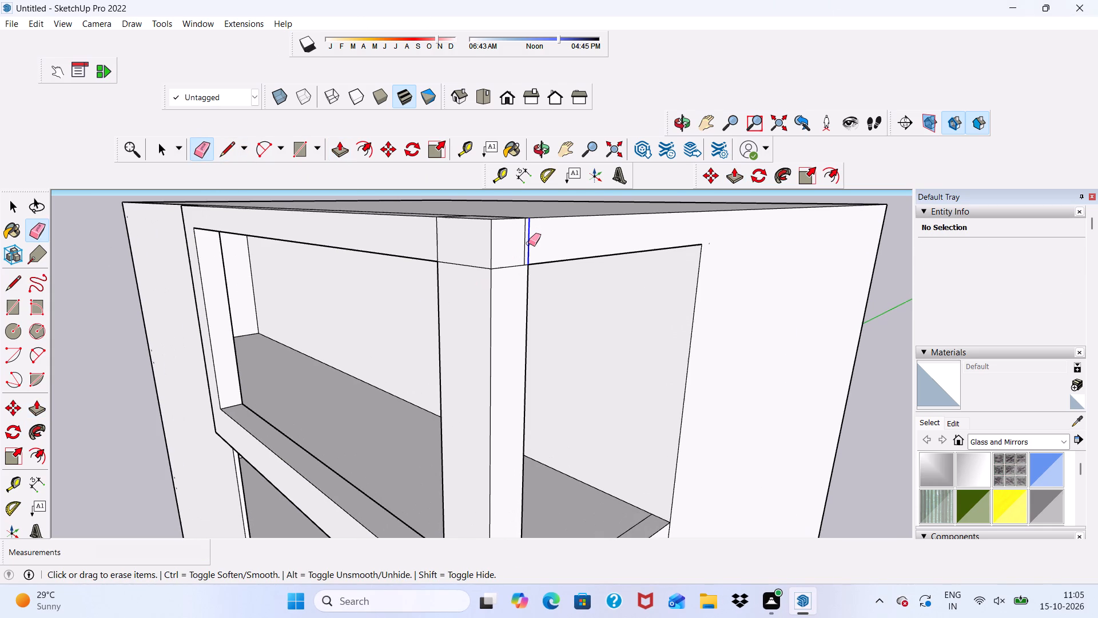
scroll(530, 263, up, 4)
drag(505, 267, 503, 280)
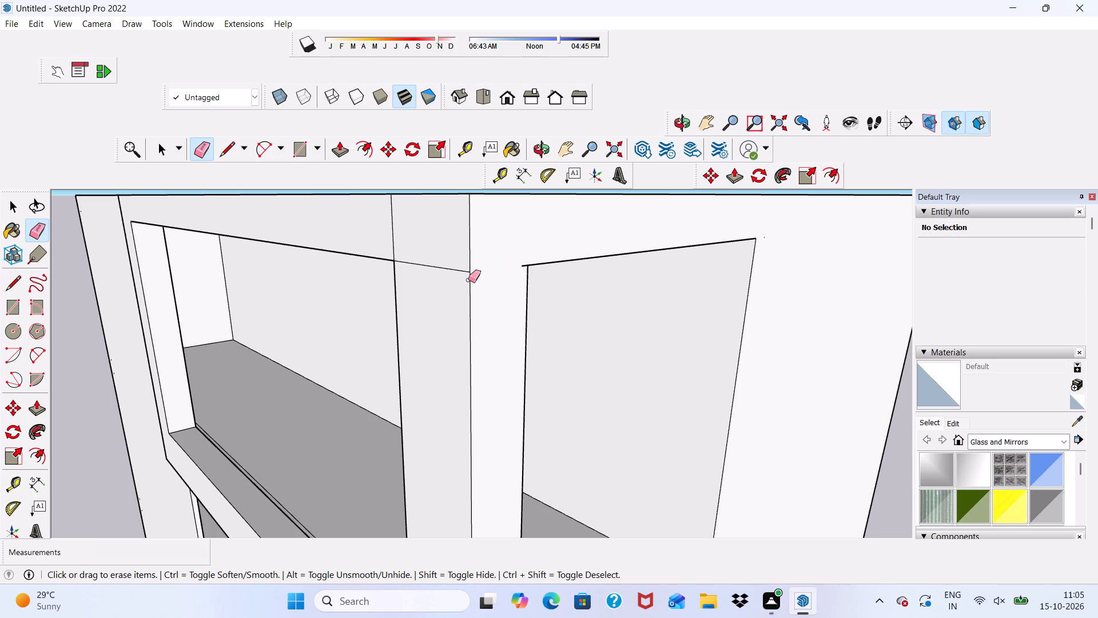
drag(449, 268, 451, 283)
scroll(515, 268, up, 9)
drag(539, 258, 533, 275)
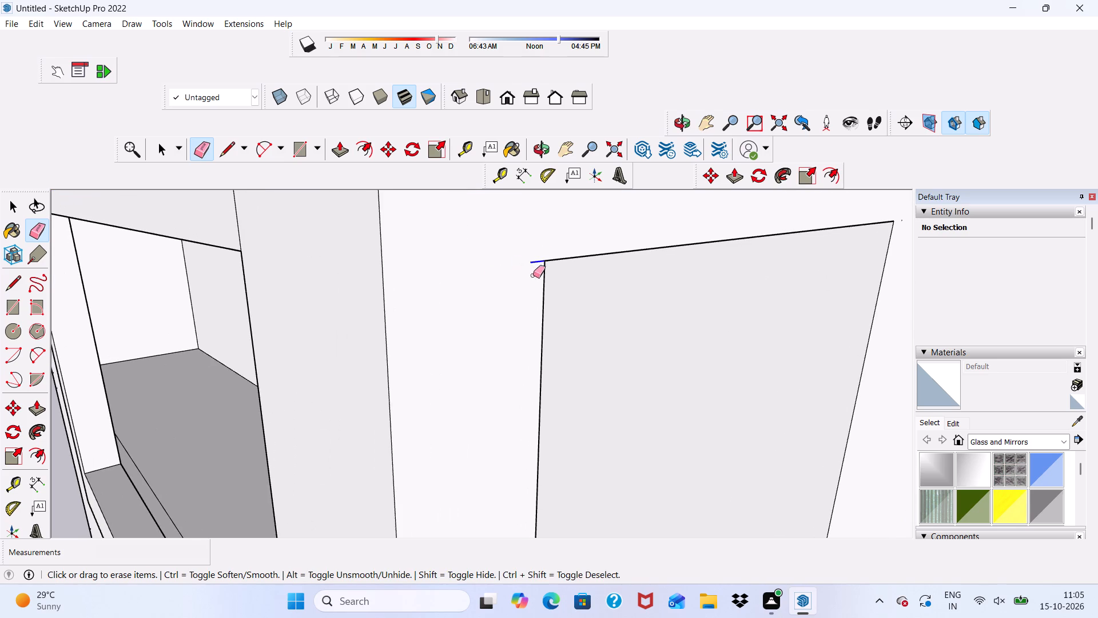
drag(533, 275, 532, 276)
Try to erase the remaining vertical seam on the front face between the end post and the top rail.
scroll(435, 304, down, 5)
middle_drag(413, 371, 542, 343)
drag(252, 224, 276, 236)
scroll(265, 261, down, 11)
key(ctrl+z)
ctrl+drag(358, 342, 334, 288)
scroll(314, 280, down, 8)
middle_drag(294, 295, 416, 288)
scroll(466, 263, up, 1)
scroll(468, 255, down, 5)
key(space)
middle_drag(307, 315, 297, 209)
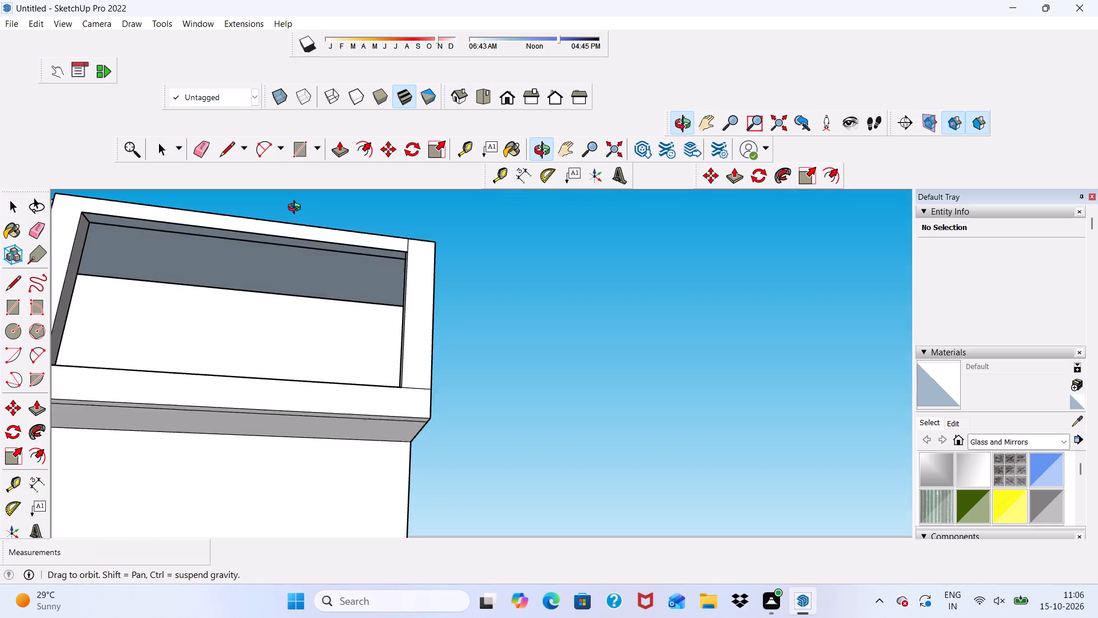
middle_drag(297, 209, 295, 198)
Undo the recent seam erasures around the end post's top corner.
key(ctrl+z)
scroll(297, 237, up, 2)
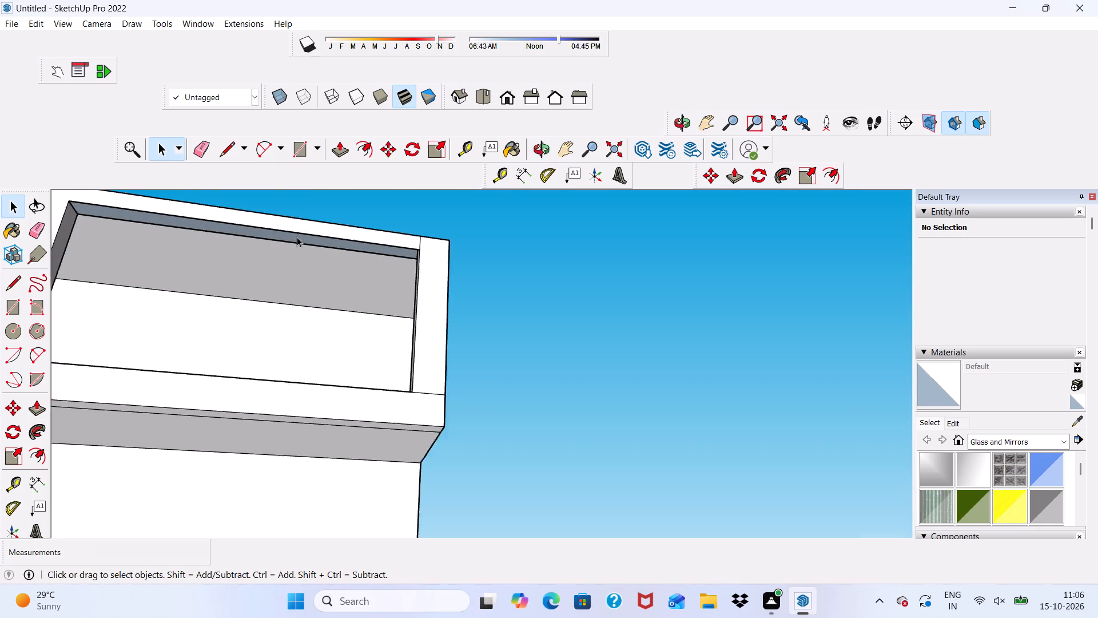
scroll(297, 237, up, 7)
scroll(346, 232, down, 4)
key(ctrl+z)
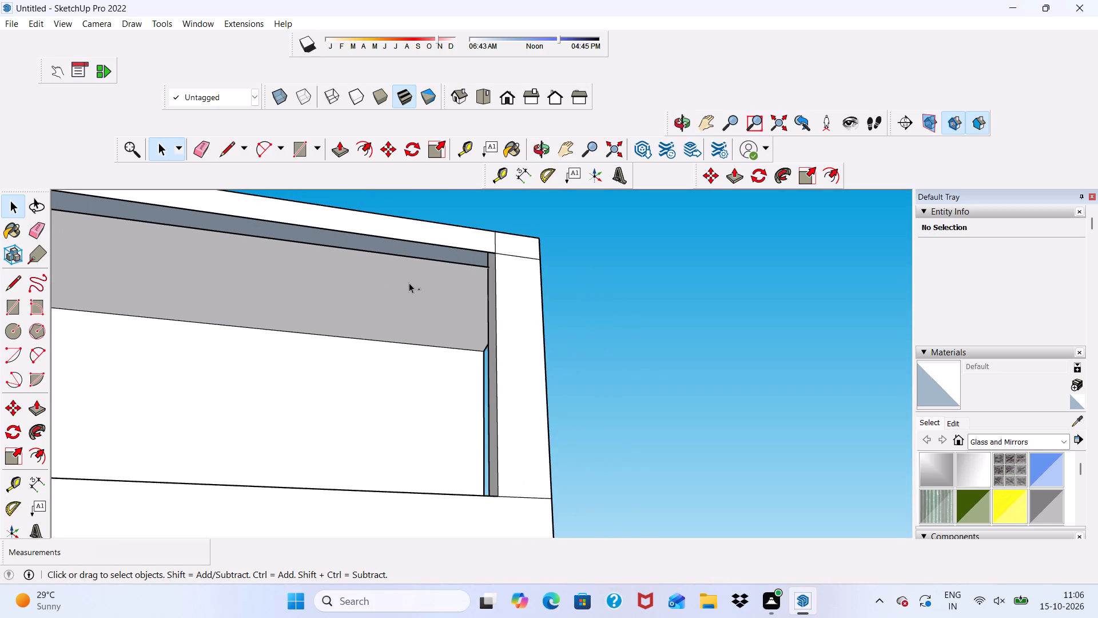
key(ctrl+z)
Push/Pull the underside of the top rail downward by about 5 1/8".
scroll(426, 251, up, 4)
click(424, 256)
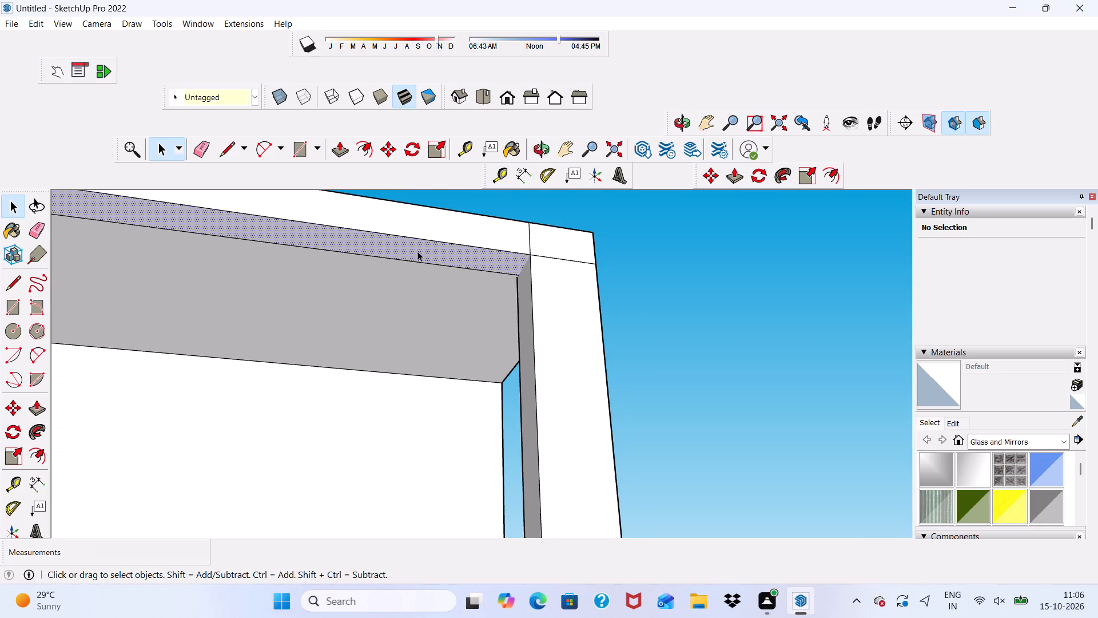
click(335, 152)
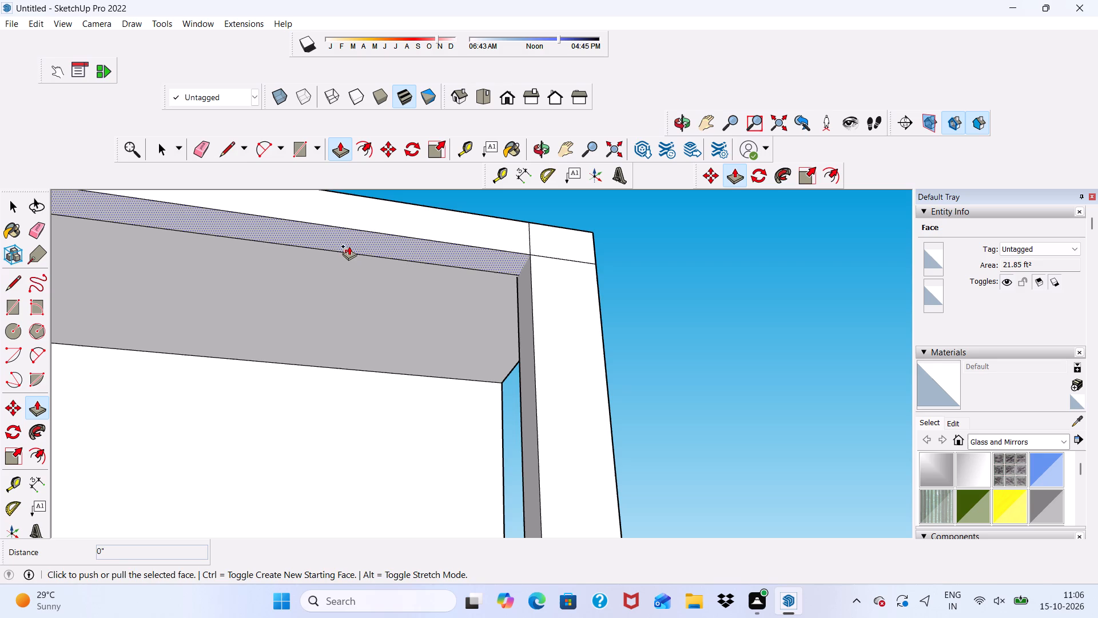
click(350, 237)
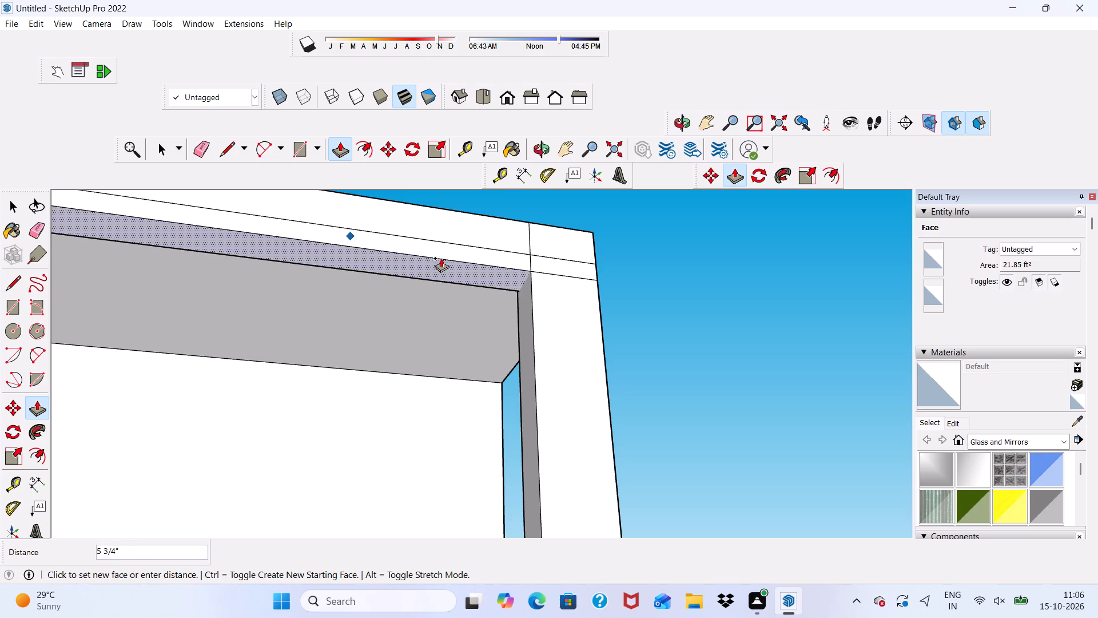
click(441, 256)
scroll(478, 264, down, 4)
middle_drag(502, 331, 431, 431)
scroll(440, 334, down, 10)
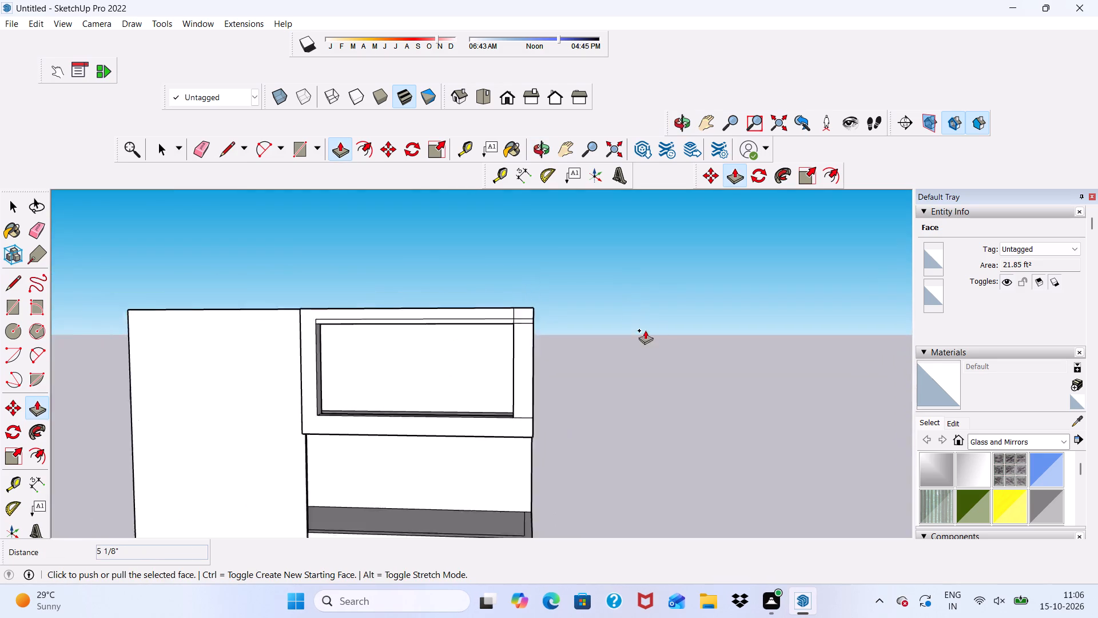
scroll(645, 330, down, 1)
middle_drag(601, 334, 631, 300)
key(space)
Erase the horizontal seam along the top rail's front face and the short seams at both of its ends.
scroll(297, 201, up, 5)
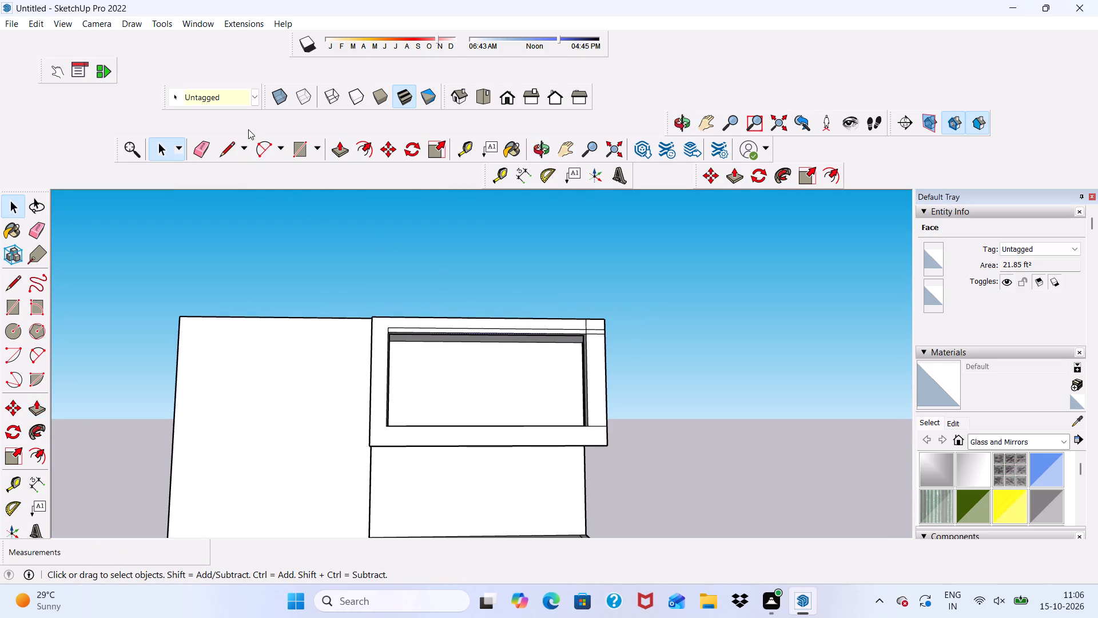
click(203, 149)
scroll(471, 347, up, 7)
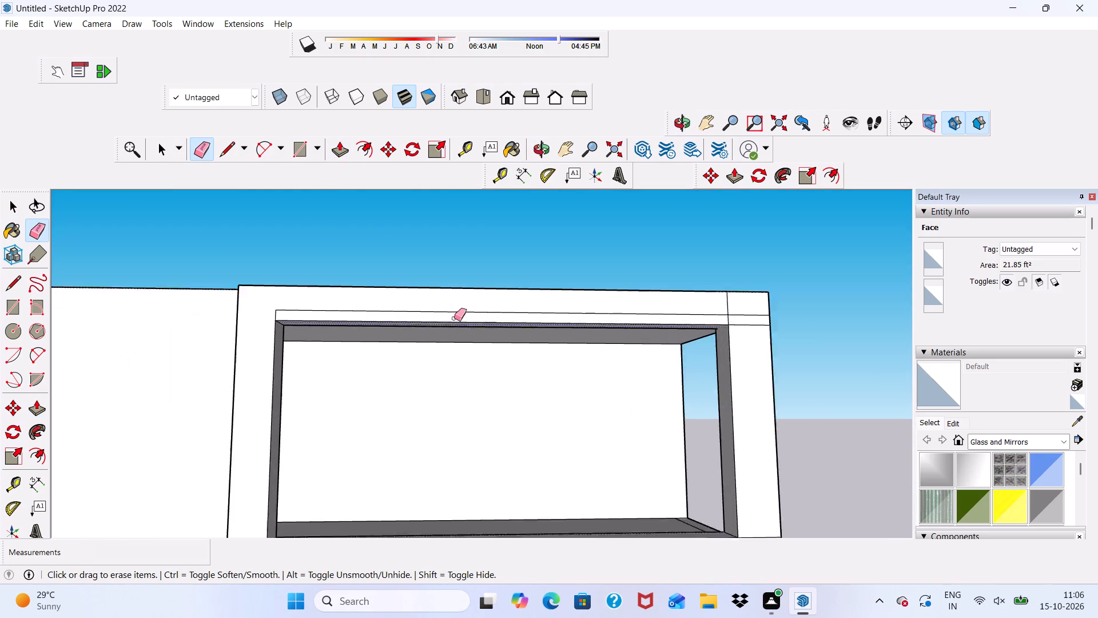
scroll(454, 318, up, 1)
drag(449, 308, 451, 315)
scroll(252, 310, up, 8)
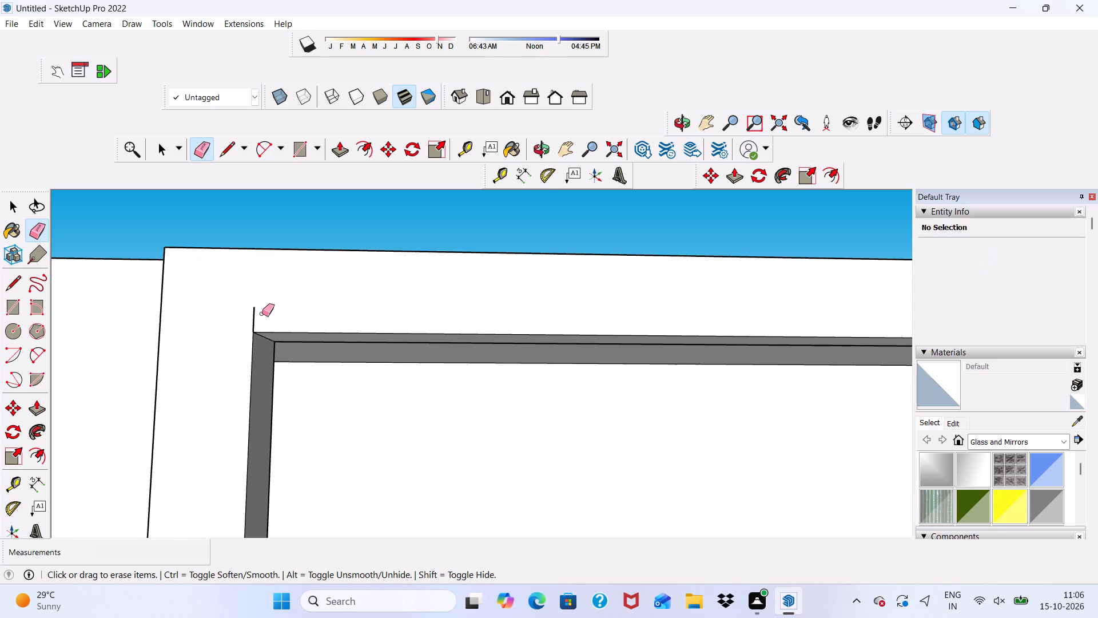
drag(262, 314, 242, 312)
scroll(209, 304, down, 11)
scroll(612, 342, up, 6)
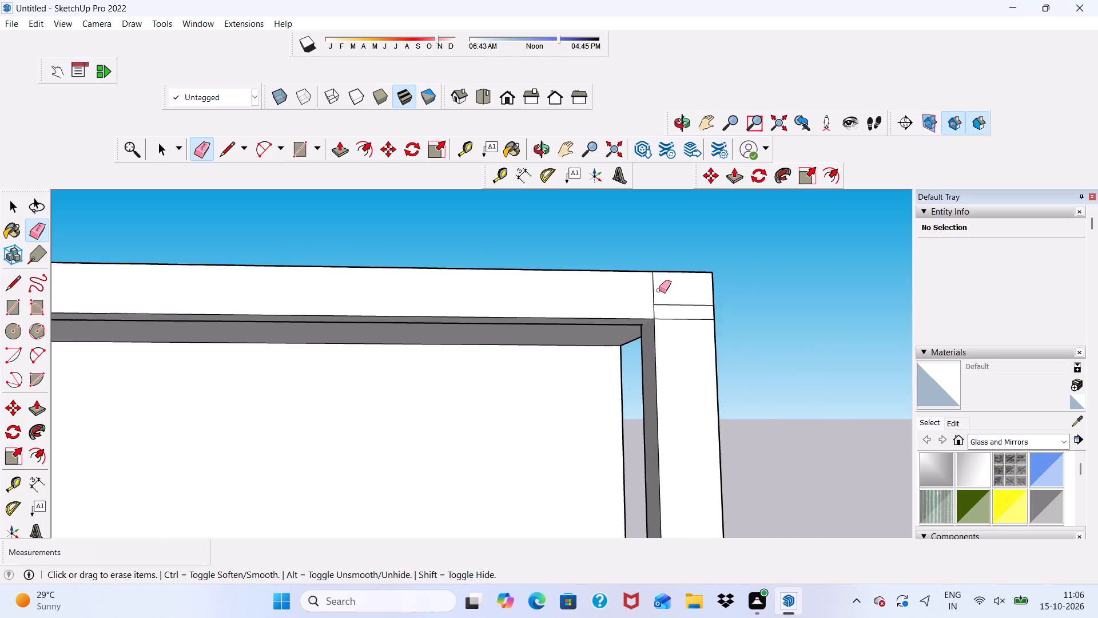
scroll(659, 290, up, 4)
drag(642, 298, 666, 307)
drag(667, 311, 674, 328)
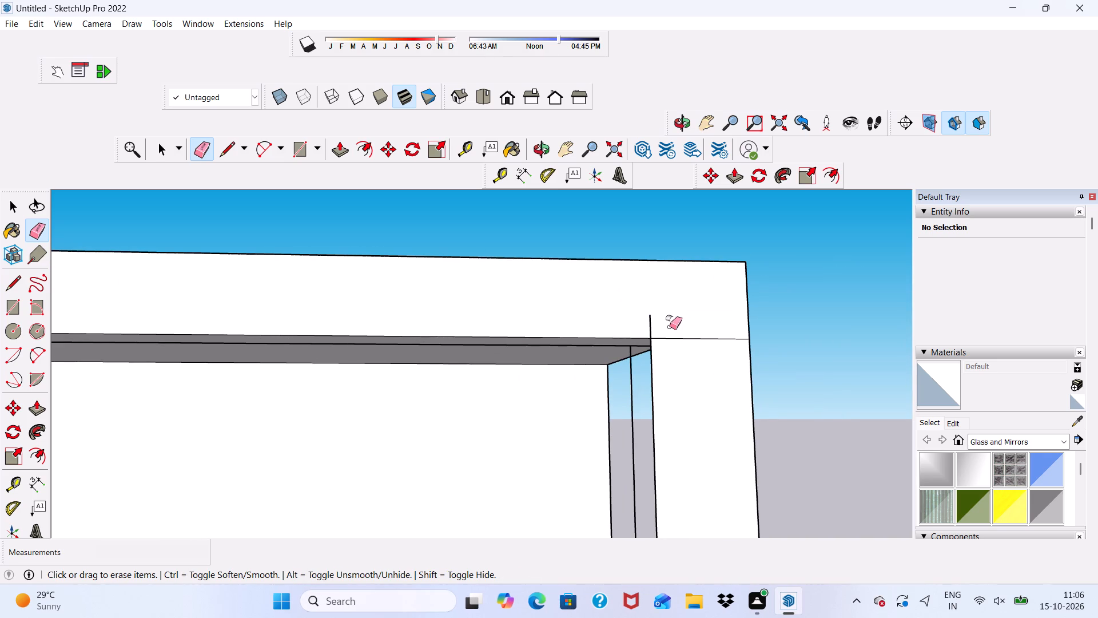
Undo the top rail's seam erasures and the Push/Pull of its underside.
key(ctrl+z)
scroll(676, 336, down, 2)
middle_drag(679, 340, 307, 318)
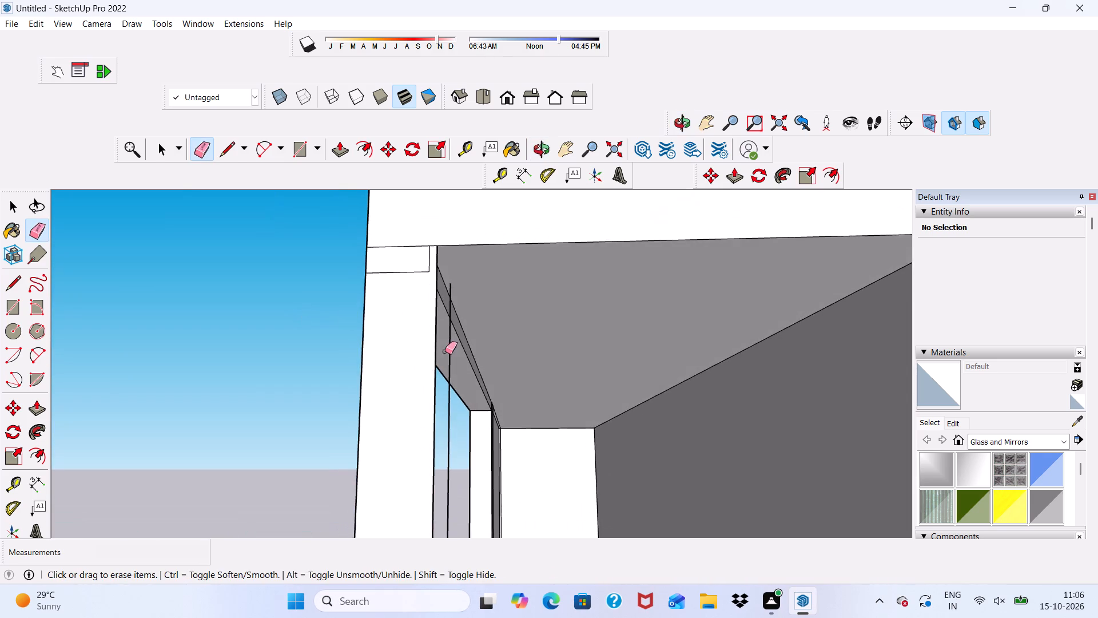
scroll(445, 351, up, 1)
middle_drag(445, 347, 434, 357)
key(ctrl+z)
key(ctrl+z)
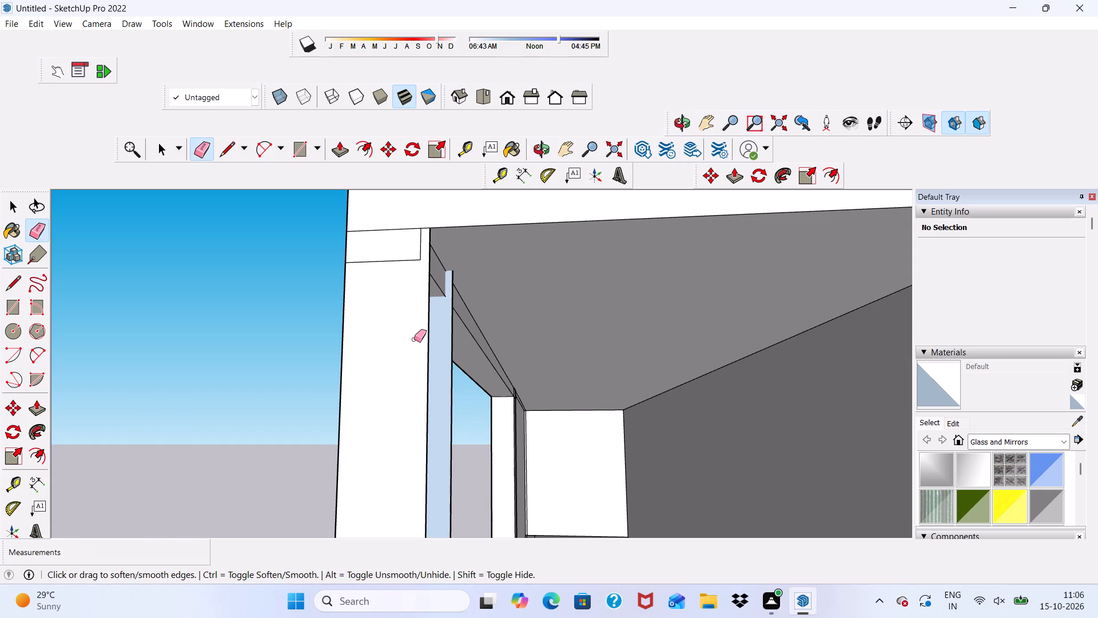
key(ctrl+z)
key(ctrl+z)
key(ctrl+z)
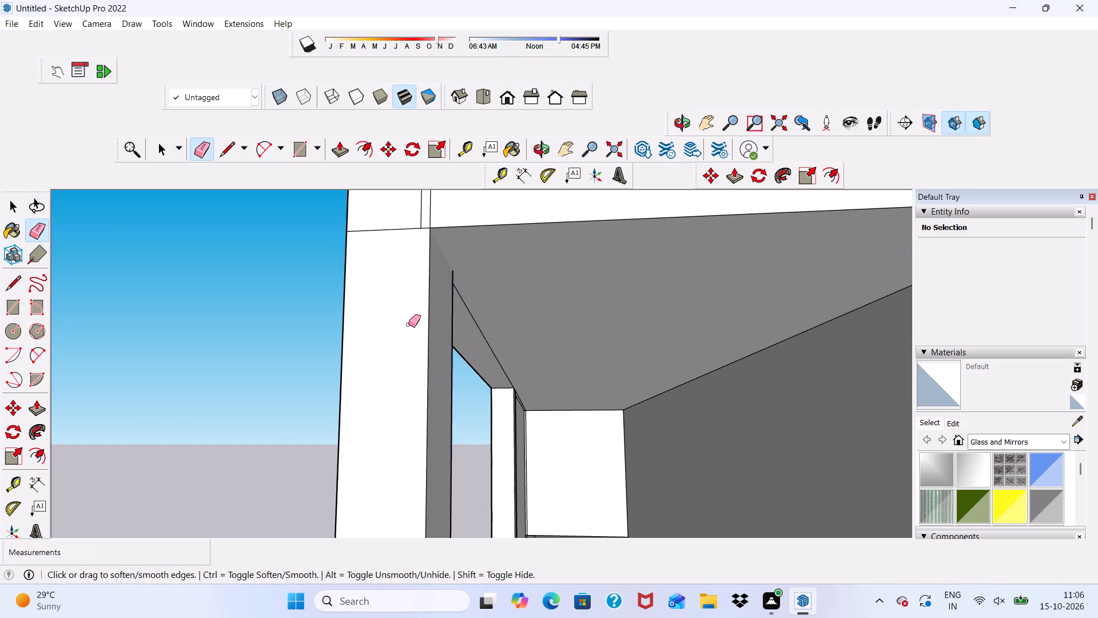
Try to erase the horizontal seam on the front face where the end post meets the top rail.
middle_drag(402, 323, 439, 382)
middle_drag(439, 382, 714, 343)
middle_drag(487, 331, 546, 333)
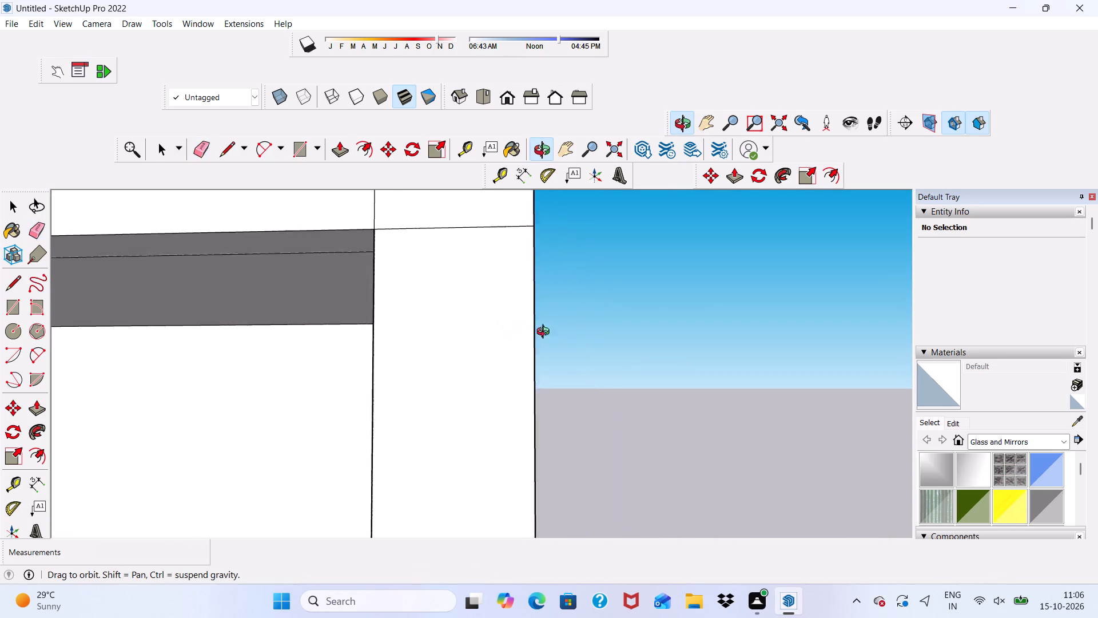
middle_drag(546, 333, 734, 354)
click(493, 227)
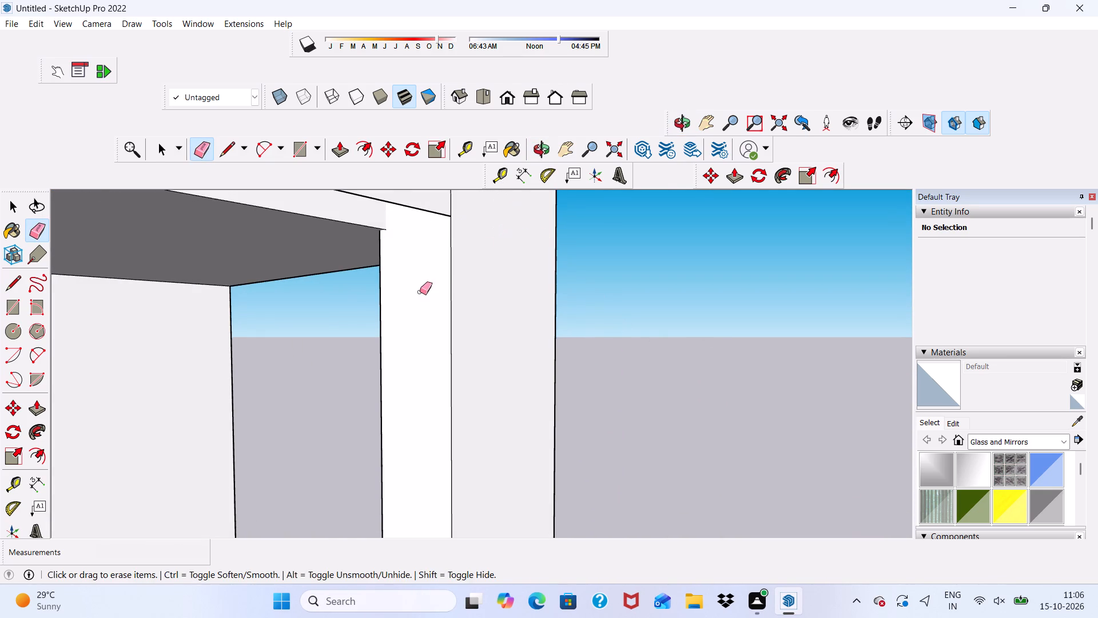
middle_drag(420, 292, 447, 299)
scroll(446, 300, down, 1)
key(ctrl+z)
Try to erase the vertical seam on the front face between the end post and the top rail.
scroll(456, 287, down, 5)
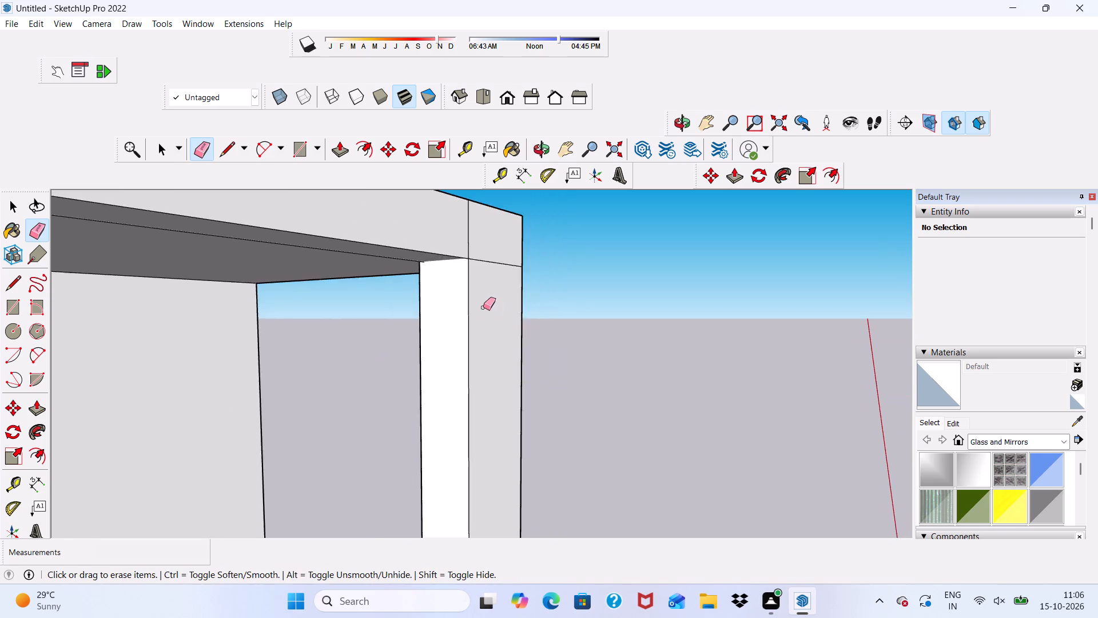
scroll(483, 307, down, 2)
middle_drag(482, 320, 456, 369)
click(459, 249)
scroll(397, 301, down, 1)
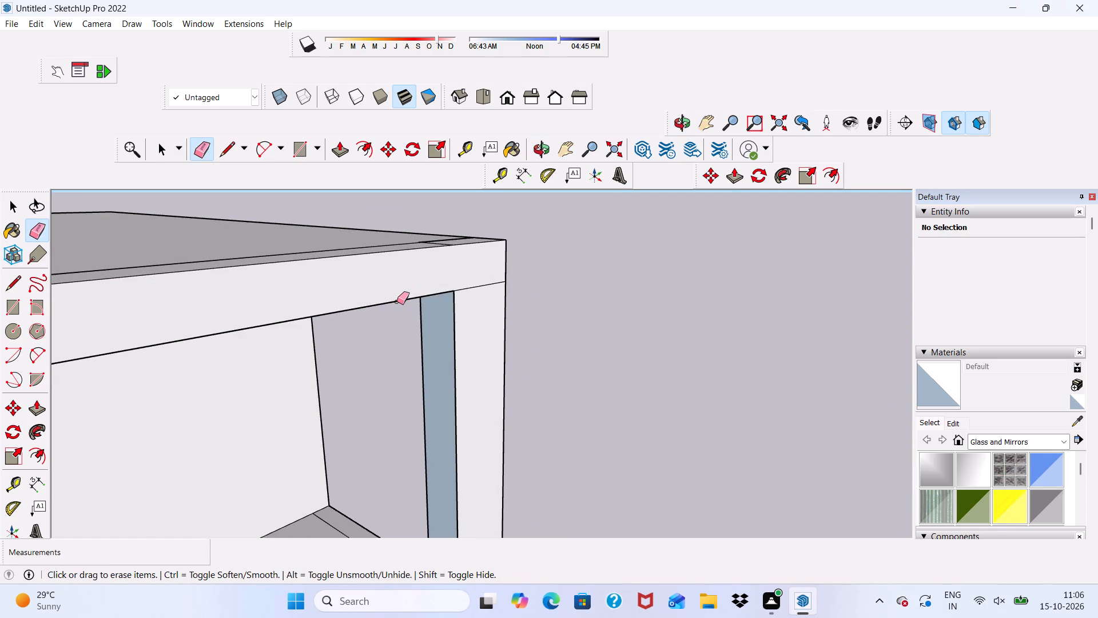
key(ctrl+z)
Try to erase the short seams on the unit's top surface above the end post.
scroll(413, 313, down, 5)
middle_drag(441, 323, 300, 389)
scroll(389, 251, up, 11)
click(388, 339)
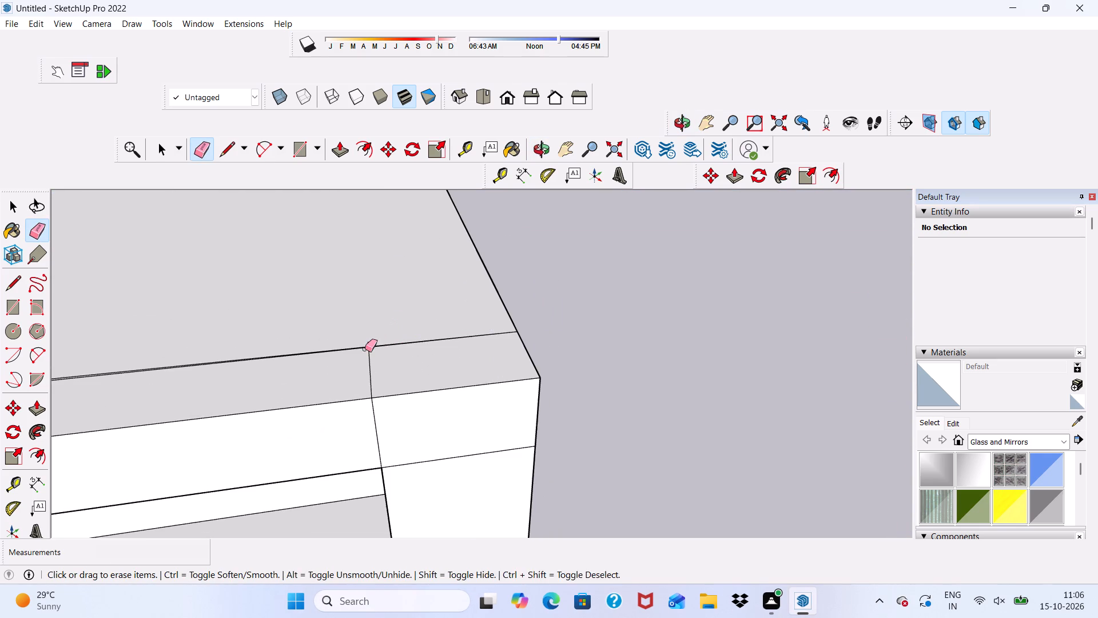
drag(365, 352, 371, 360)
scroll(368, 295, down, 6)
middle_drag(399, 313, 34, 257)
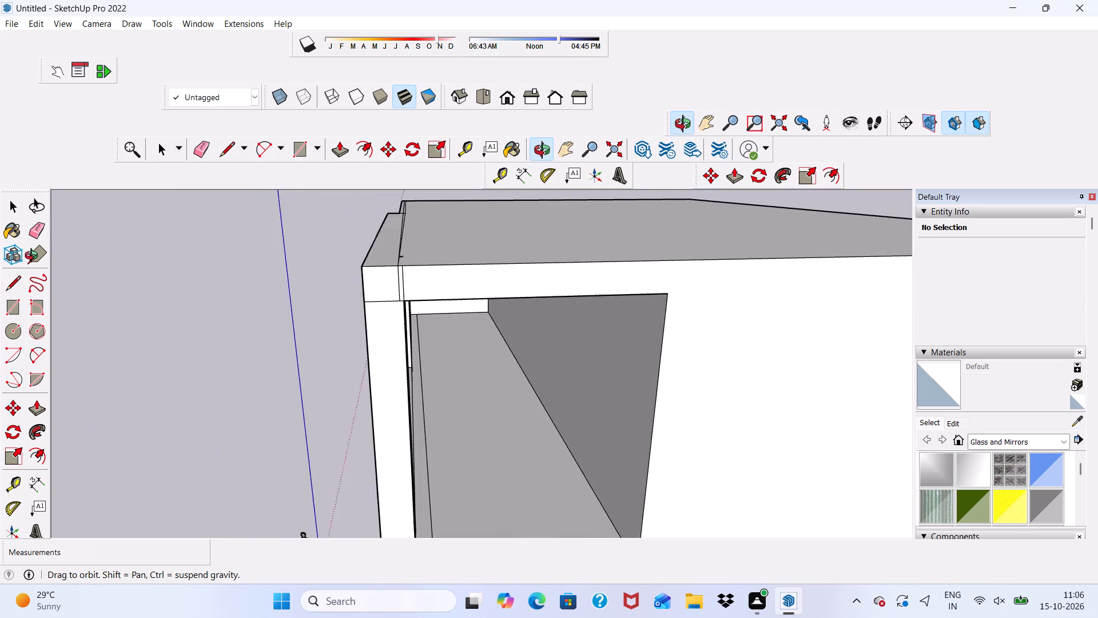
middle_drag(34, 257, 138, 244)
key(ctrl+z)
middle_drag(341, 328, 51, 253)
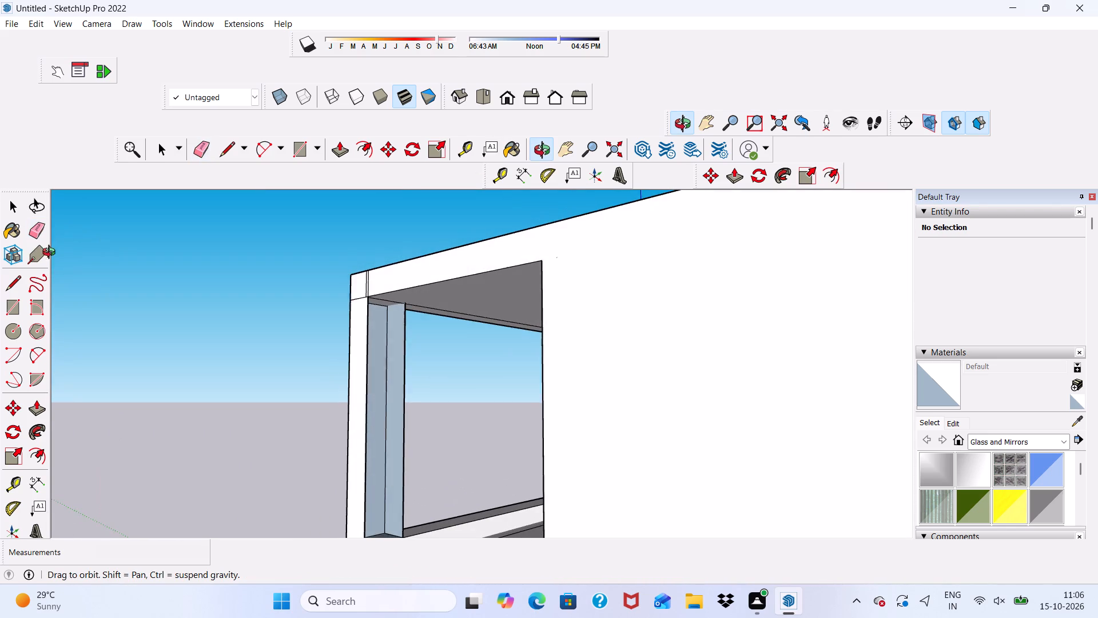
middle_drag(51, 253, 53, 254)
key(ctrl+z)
Erase the extra closely spaced vertical seam on the side face above the end post, keeping one seam line there.
scroll(336, 303, up, 6)
scroll(431, 280, down, 5)
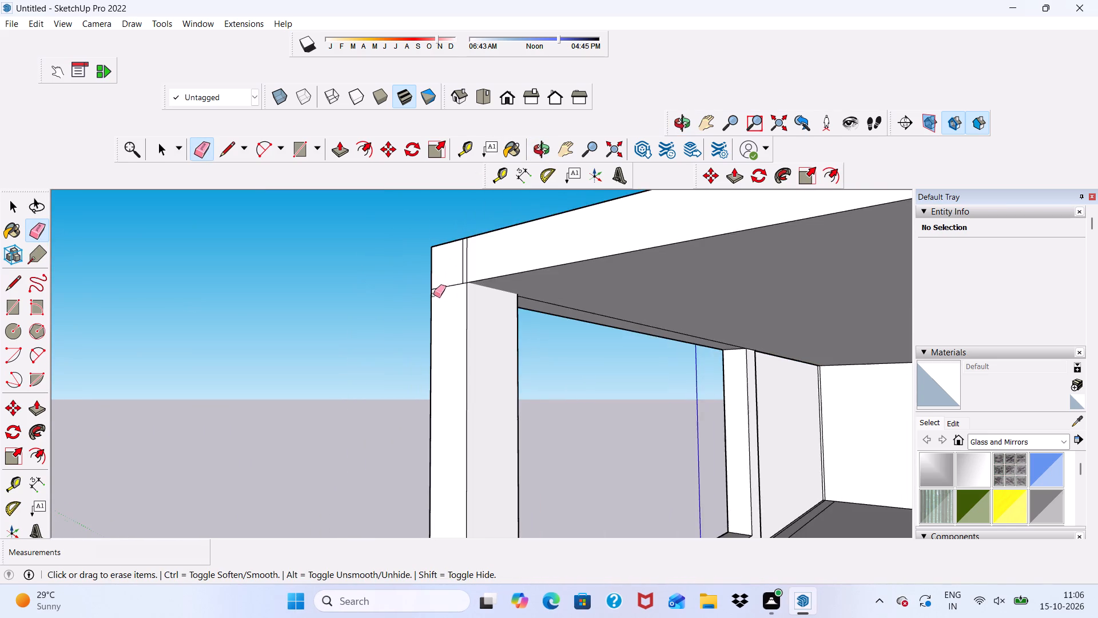
scroll(462, 269, up, 5)
click(464, 262)
click(470, 258)
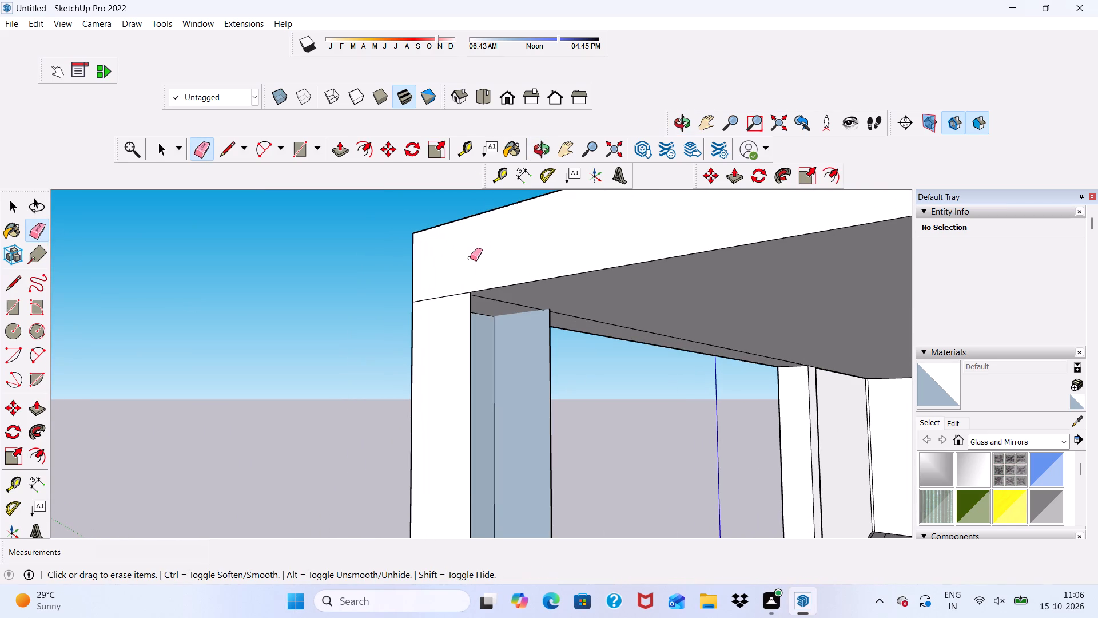
key(ctrl+z)
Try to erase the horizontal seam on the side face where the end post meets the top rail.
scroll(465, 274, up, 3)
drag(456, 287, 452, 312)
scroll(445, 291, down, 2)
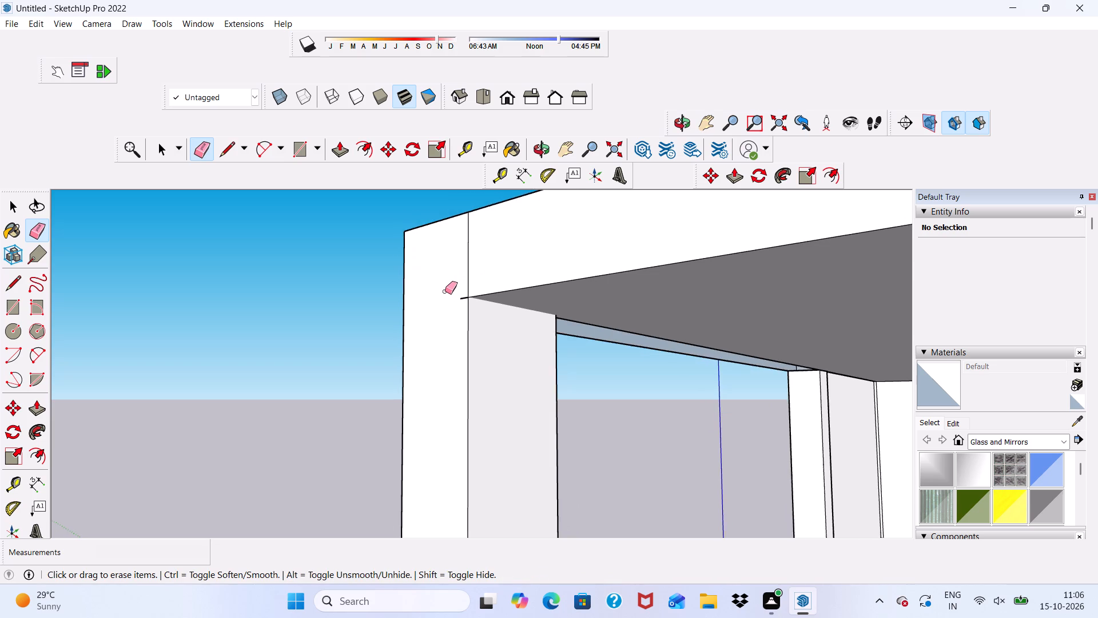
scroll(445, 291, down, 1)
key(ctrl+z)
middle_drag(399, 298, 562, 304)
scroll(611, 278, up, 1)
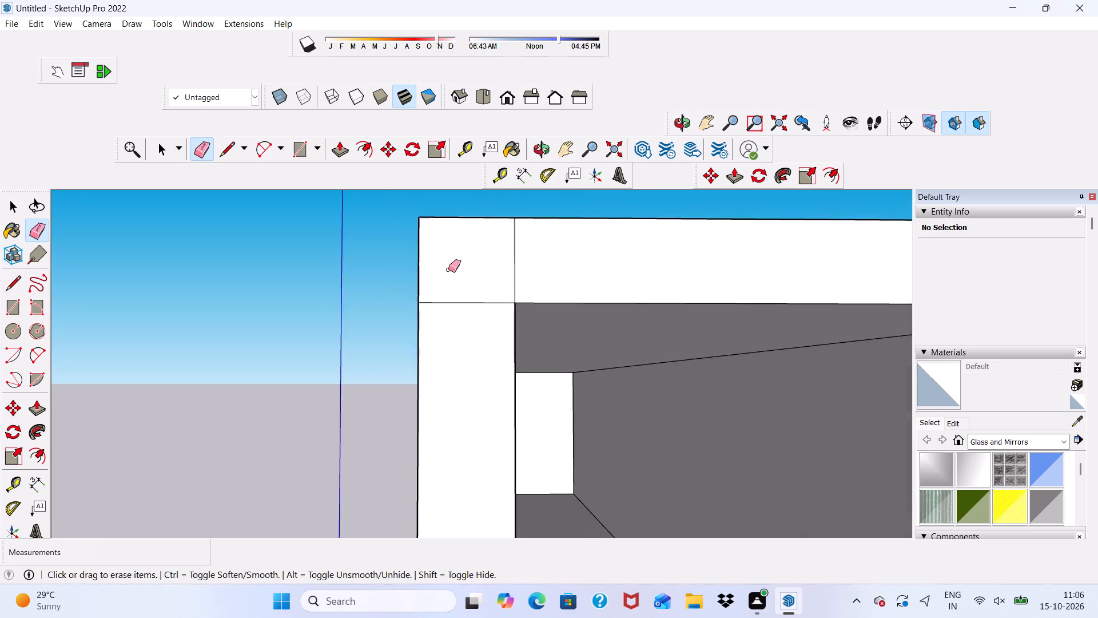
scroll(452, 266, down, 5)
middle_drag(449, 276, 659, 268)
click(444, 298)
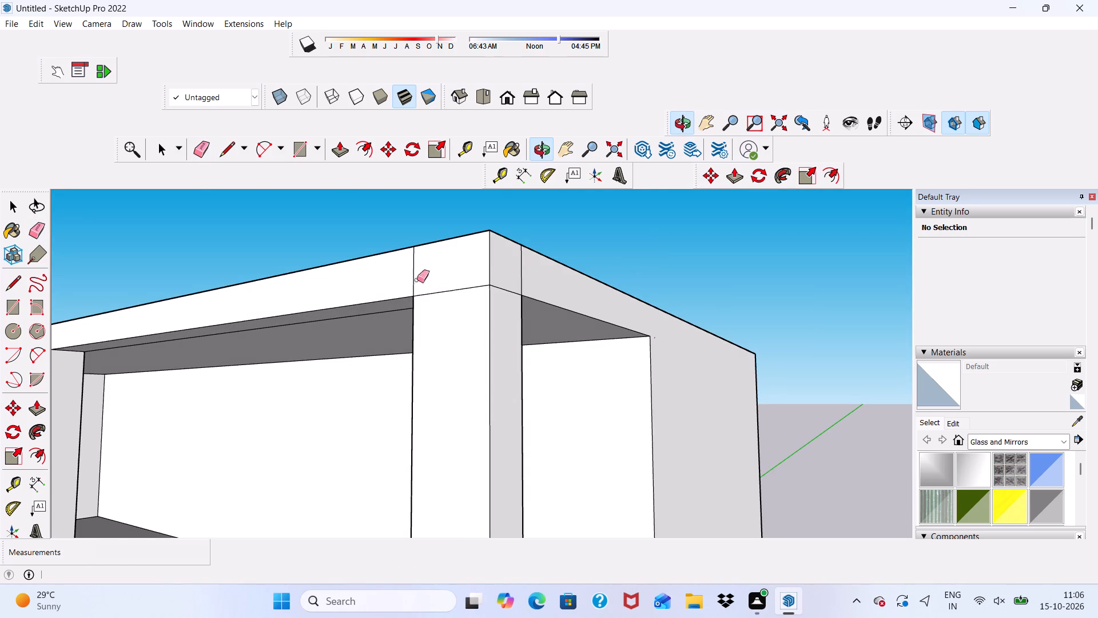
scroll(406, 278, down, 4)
Push/Pull the small front corner face above the end post outward by 2".
key(space)
click(423, 278)
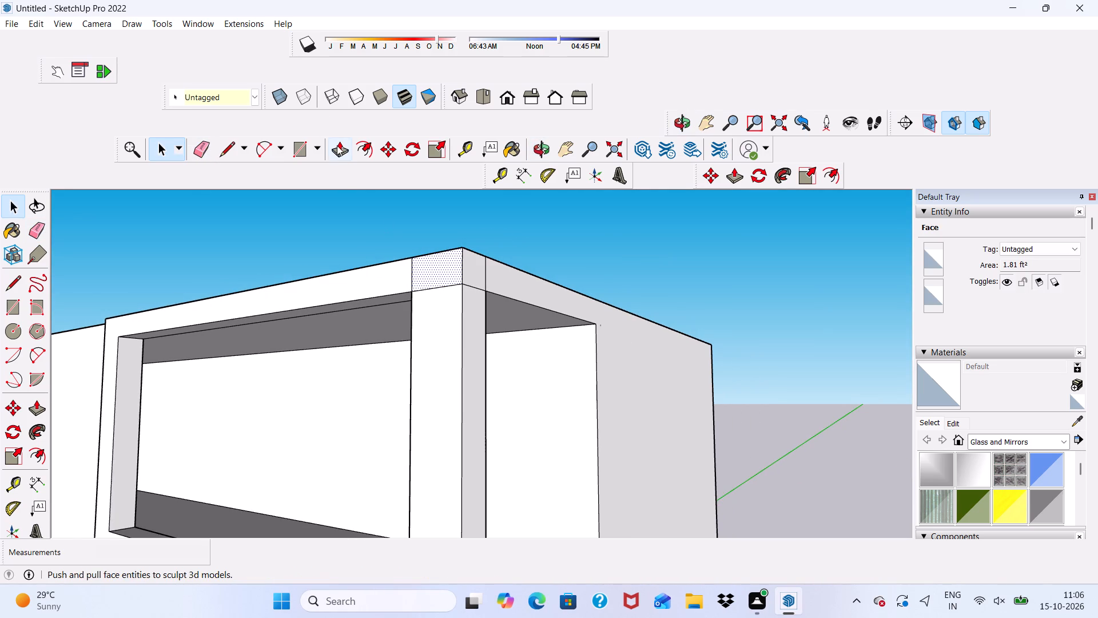
drag(337, 145, 344, 156)
click(432, 267)
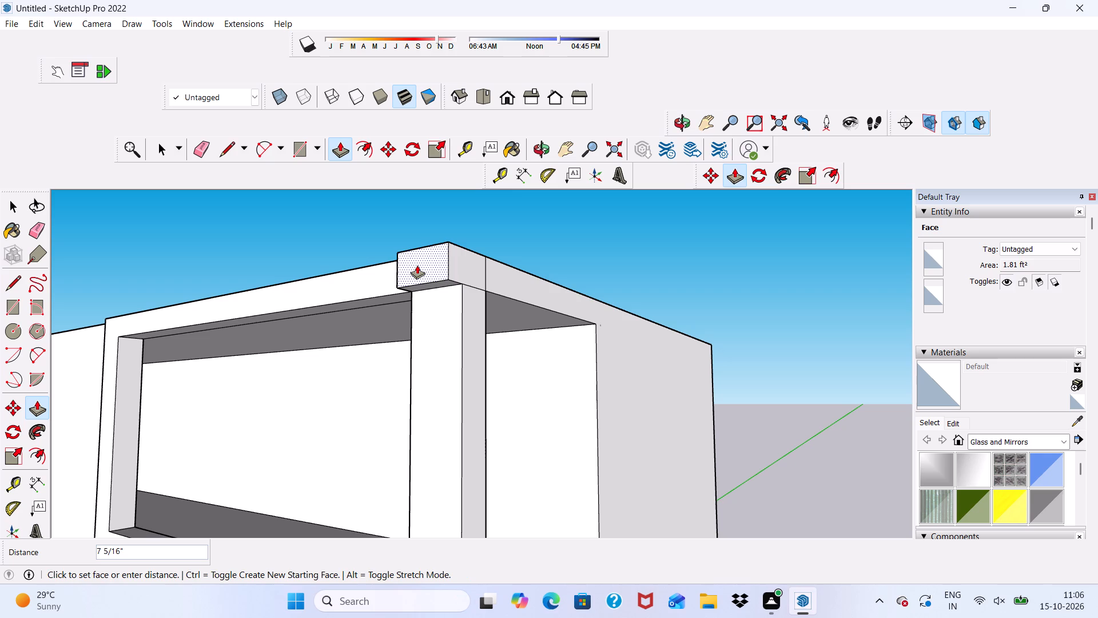
key(3)
key(shift+quotedbl)
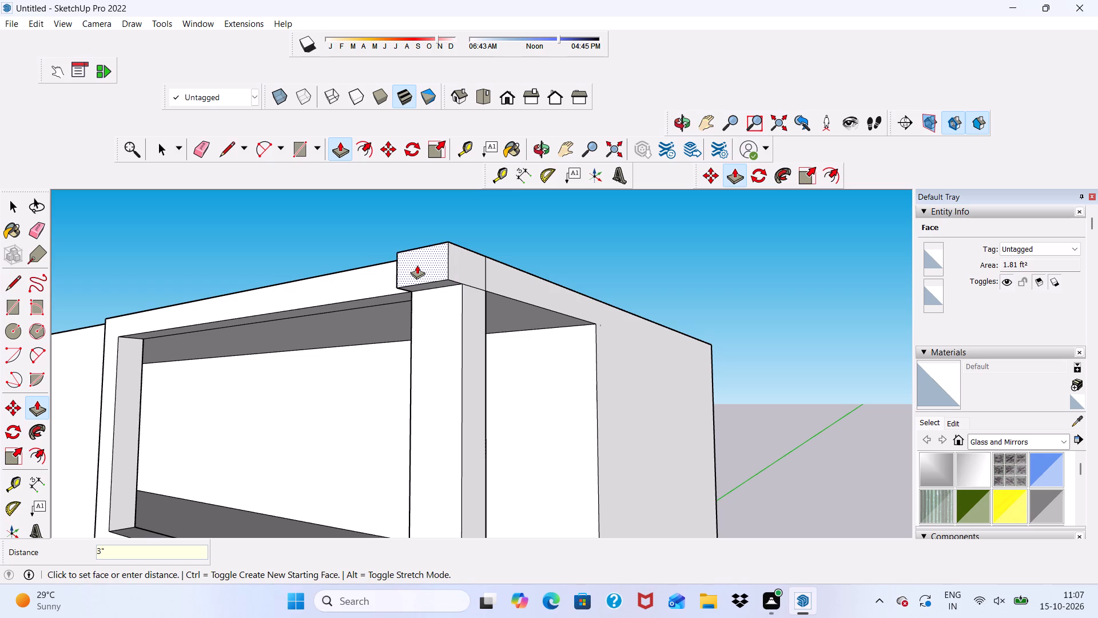
key(BackSpace)
key(BackSpace)
key(BackSpace)
key(2)
key(shift+quotedbl)
key(Return)
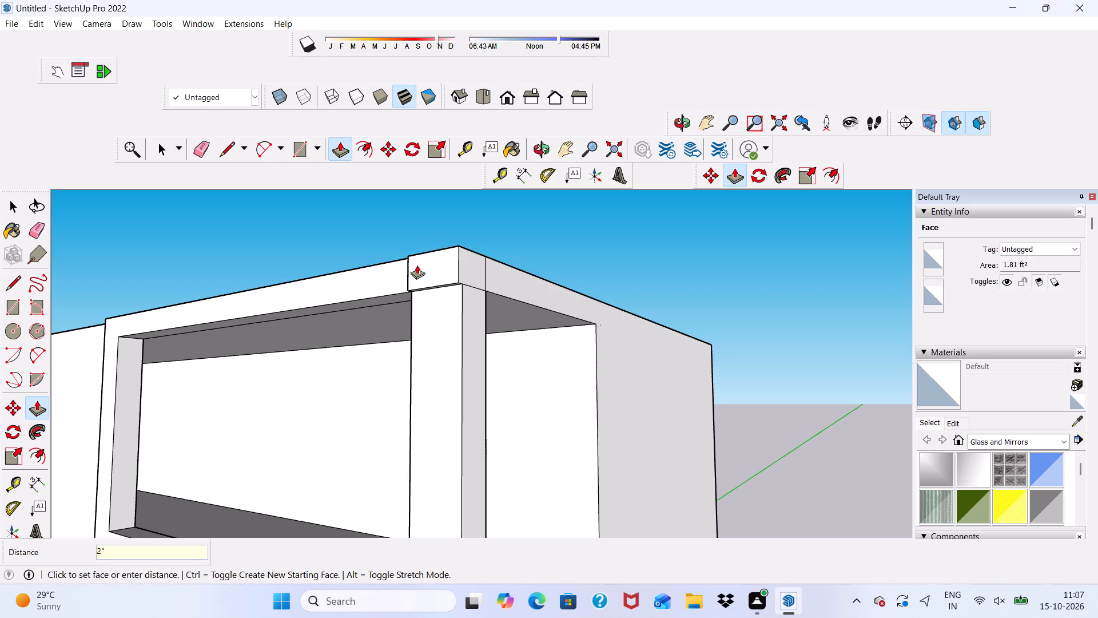
Push/Pull the end post's front face outward by 2", flush with the projecting corner block above it.
scroll(456, 306, up, 4)
click(437, 342)
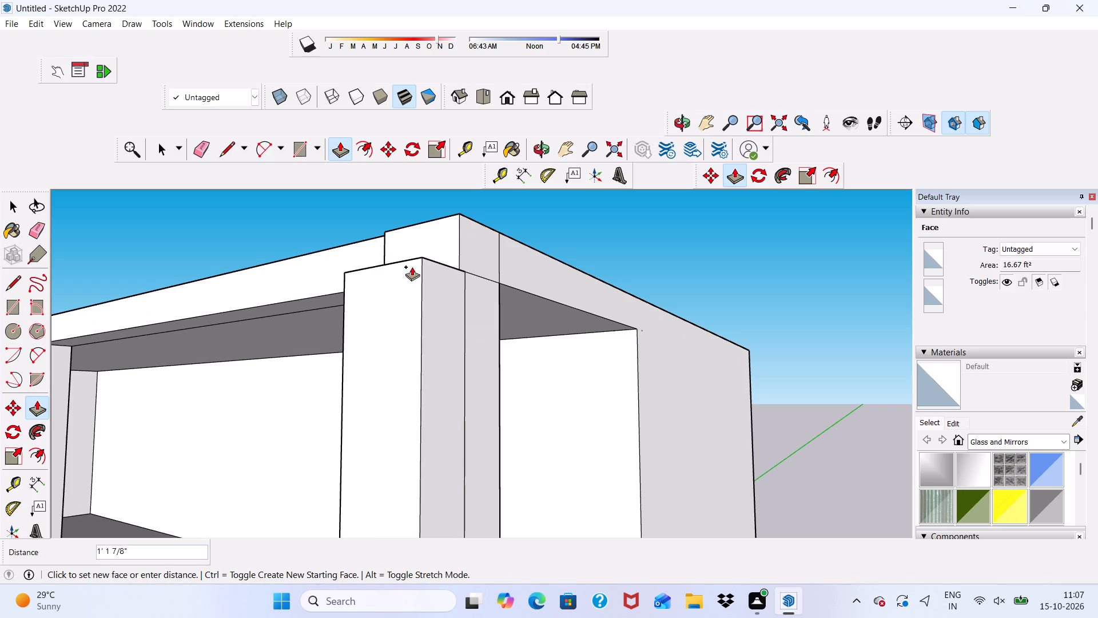
click(456, 240)
Erase the seam between the end post and the corner block on the front, plus the leftover seams on the post's inner face.
scroll(446, 263, down, 1)
middle_drag(446, 272, 399, 356)
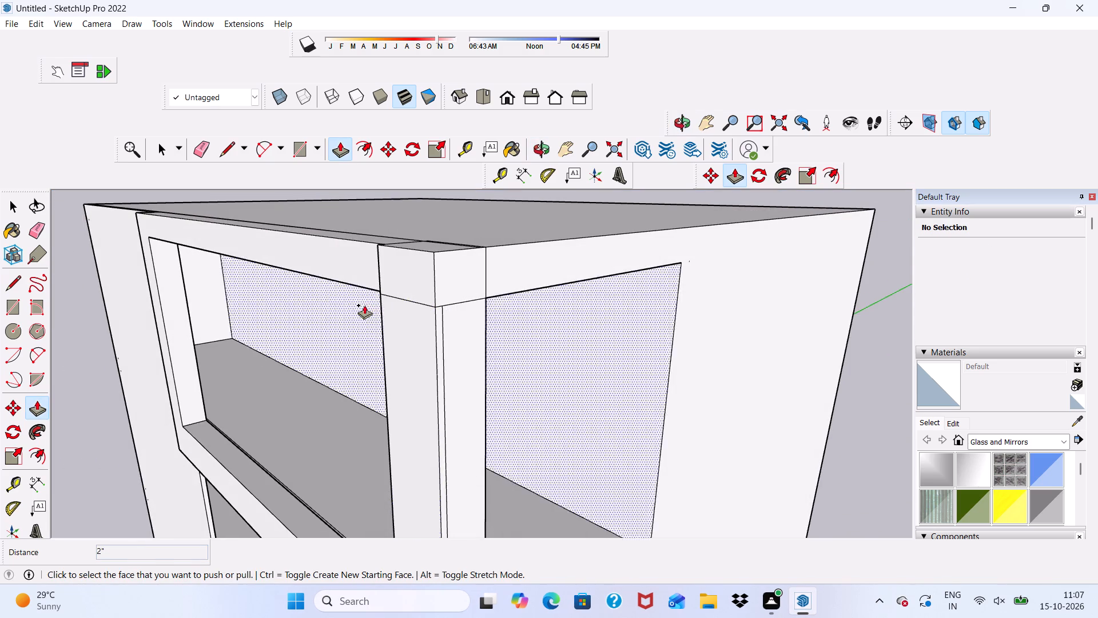
drag(196, 146, 210, 169)
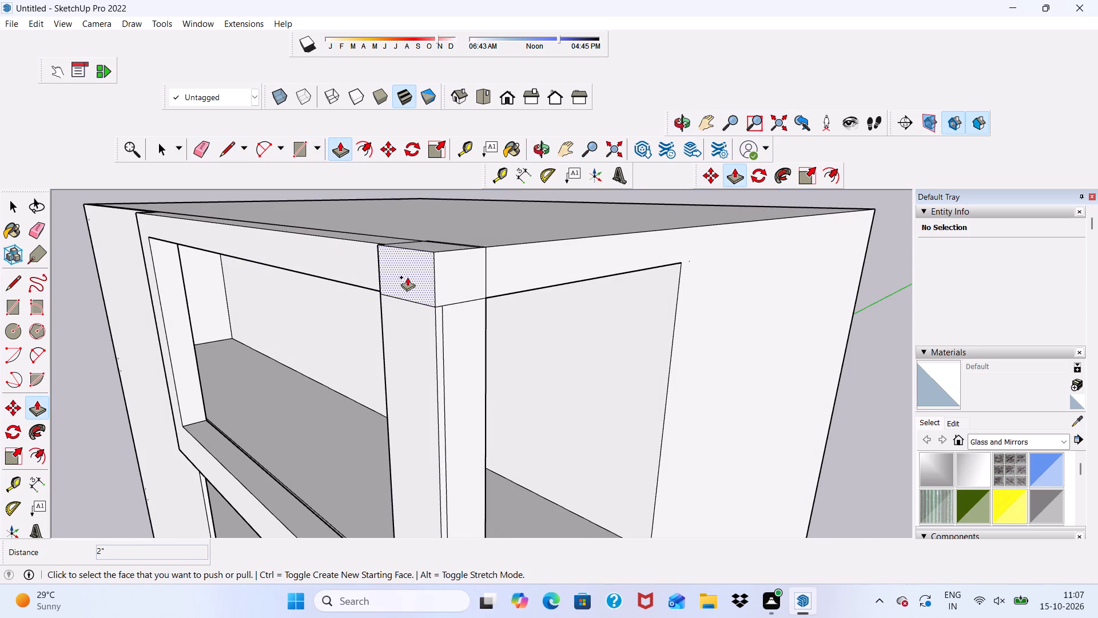
drag(200, 149, 206, 154)
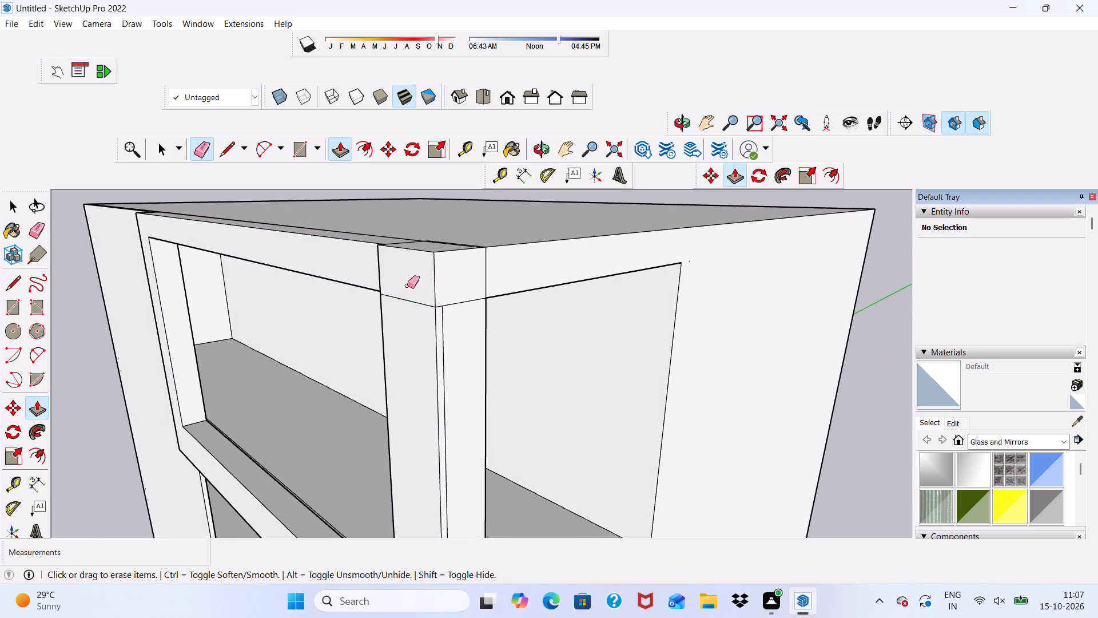
drag(407, 286, 411, 315)
middle_drag(410, 335, 688, 279)
scroll(486, 331, up, 3)
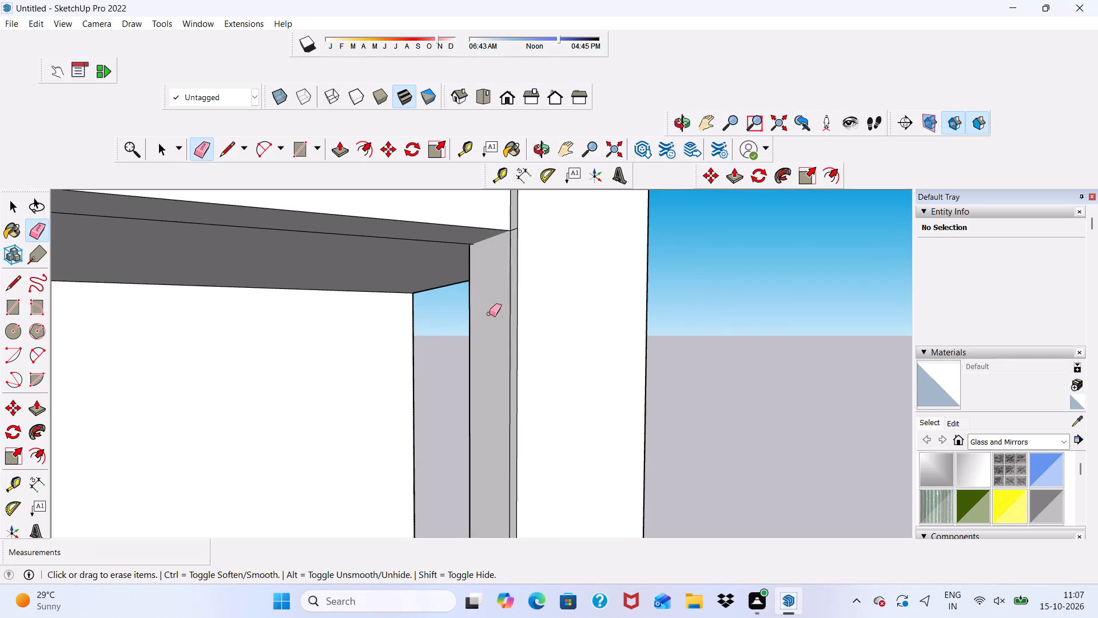
scroll(489, 314, up, 10)
drag(507, 231, 503, 245)
click(516, 212)
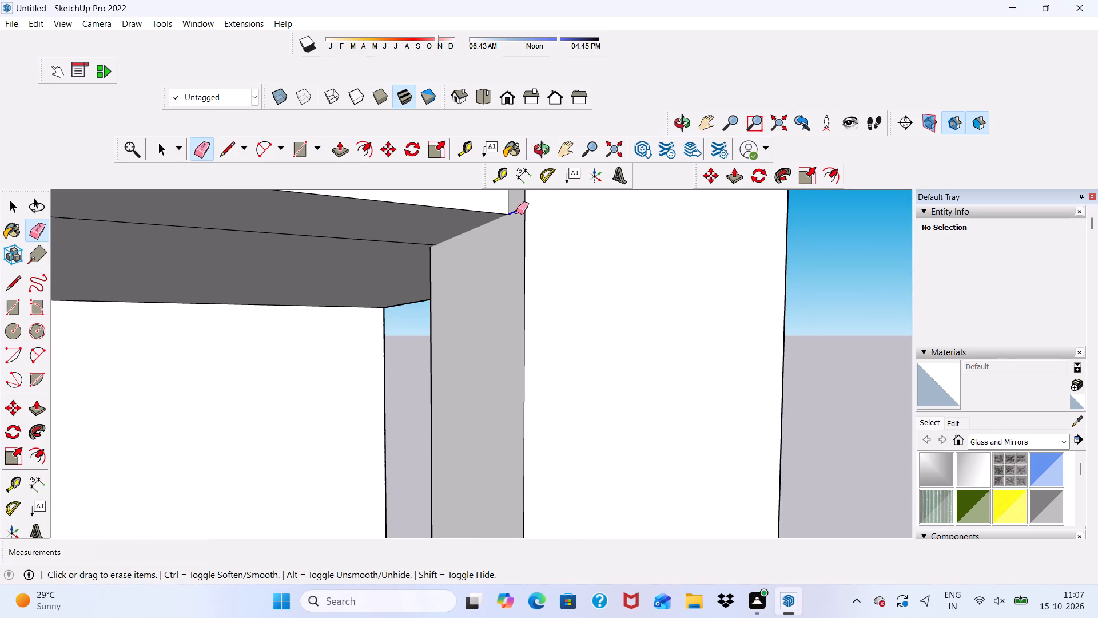
Push/Pull the front frame face around the opening outward by 2", flush with the end post.
scroll(470, 291, down, 6)
middle_drag(488, 308, 408, 373)
key(space)
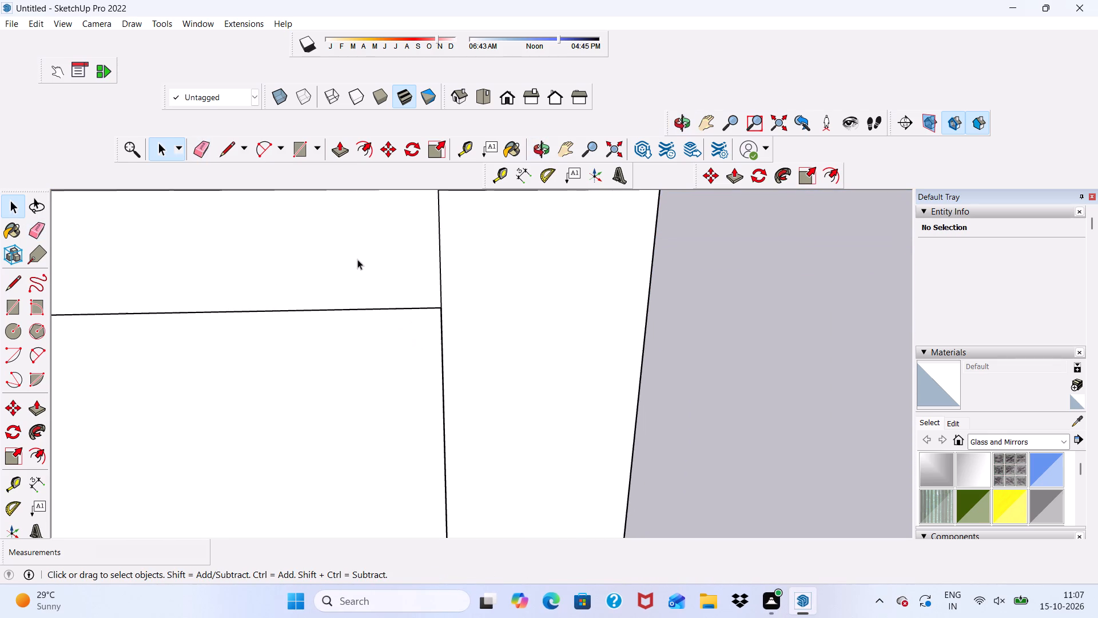
click(357, 259)
click(335, 148)
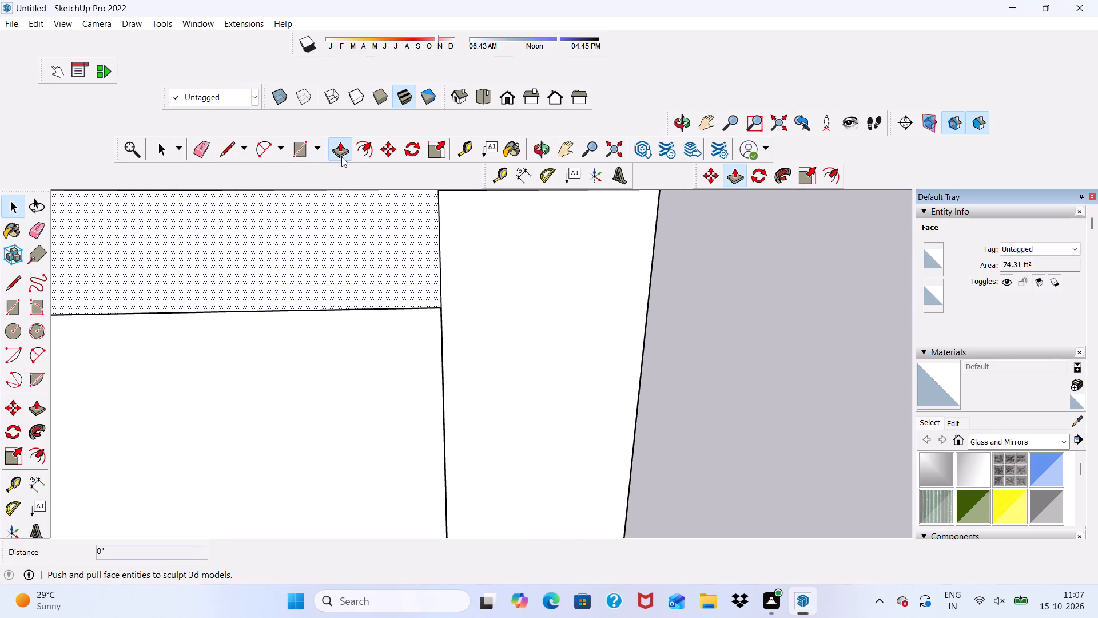
click(367, 241)
click(471, 241)
Erase the thin seams just behind the front edge on the inner bottom and inner side faces of the frame opening.
scroll(481, 280, down, 10)
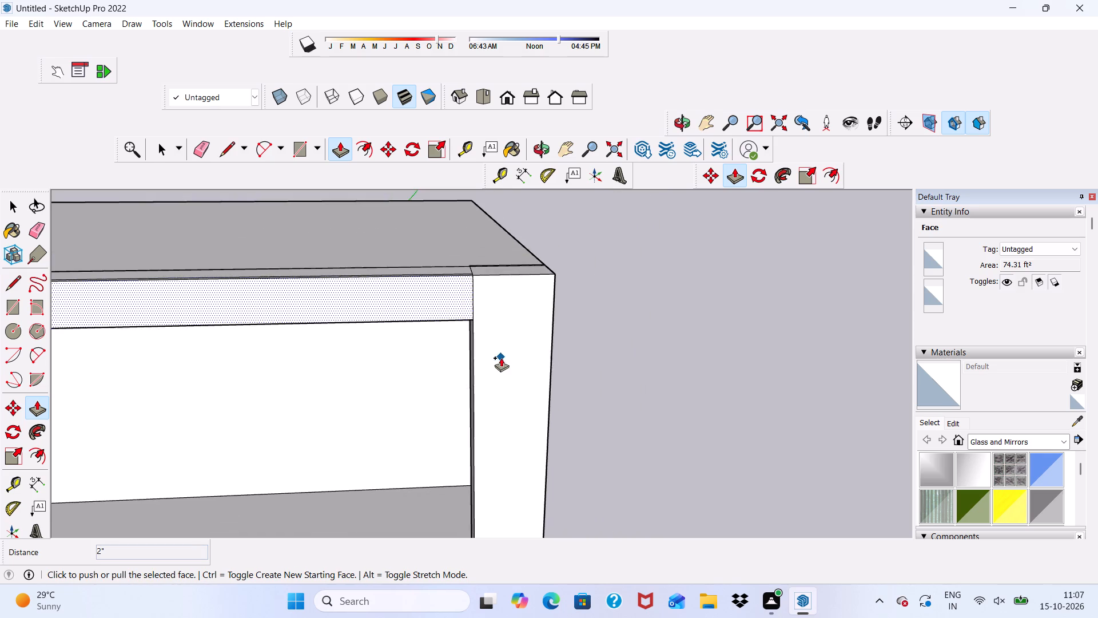
middle_drag(502, 358, 432, 304)
scroll(457, 297, up, 1)
scroll(455, 291, down, 2)
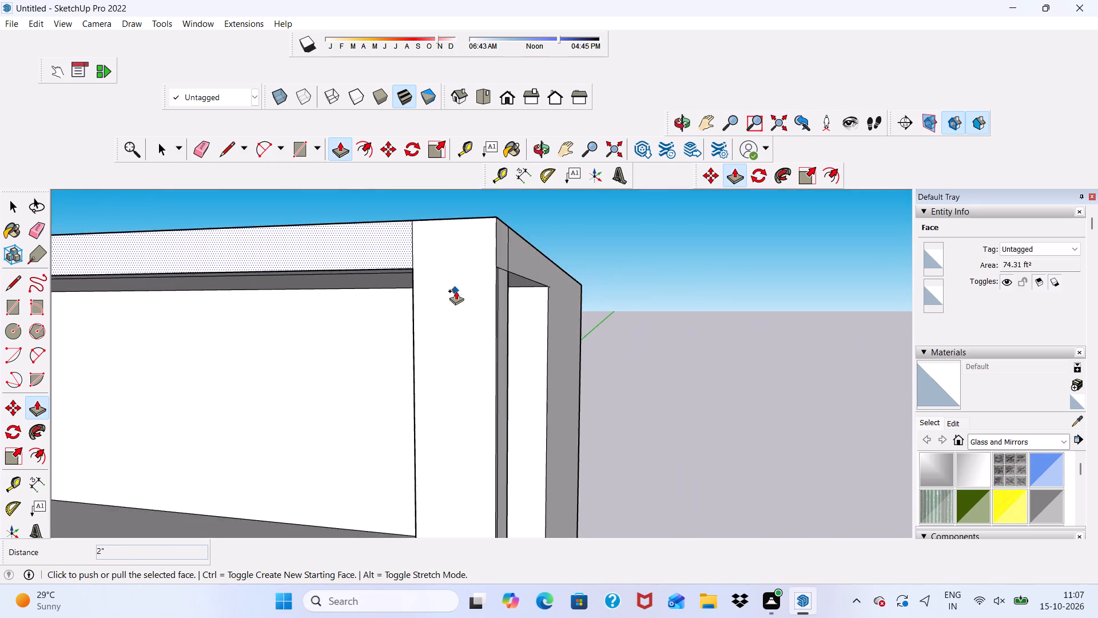
scroll(456, 291, down, 9)
scroll(281, 353, up, 9)
scroll(260, 260, up, 5)
middle_drag(253, 300, 254, 278)
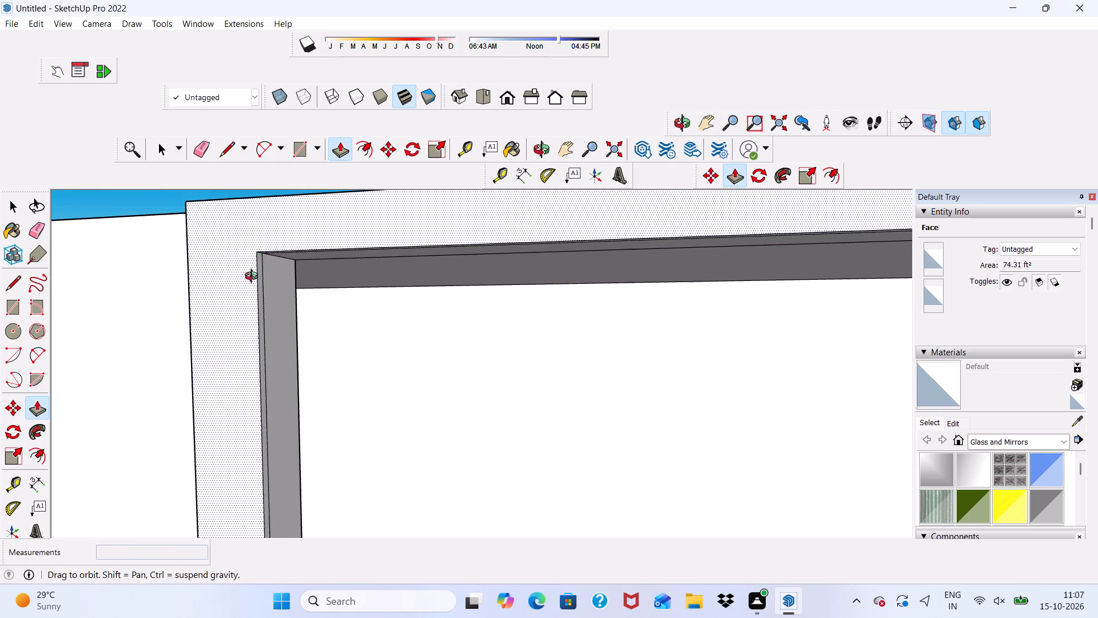
middle_drag(254, 278, 254, 249)
scroll(254, 249, up, 2)
scroll(227, 284, down, 15)
middle_drag(511, 426, 587, 502)
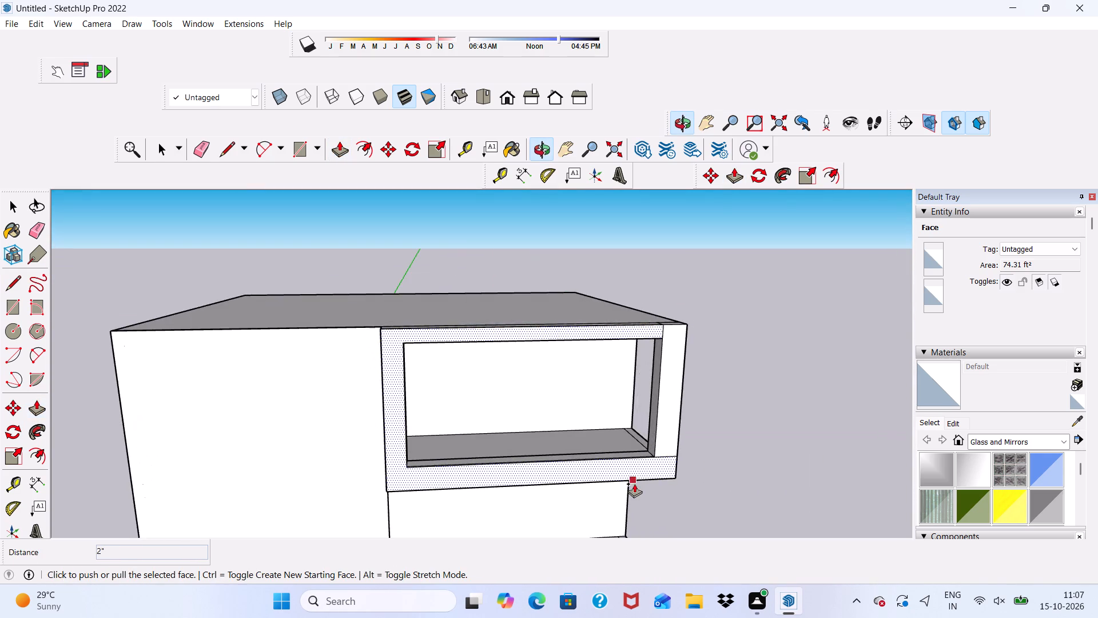
scroll(634, 484, up, 11)
key(space)
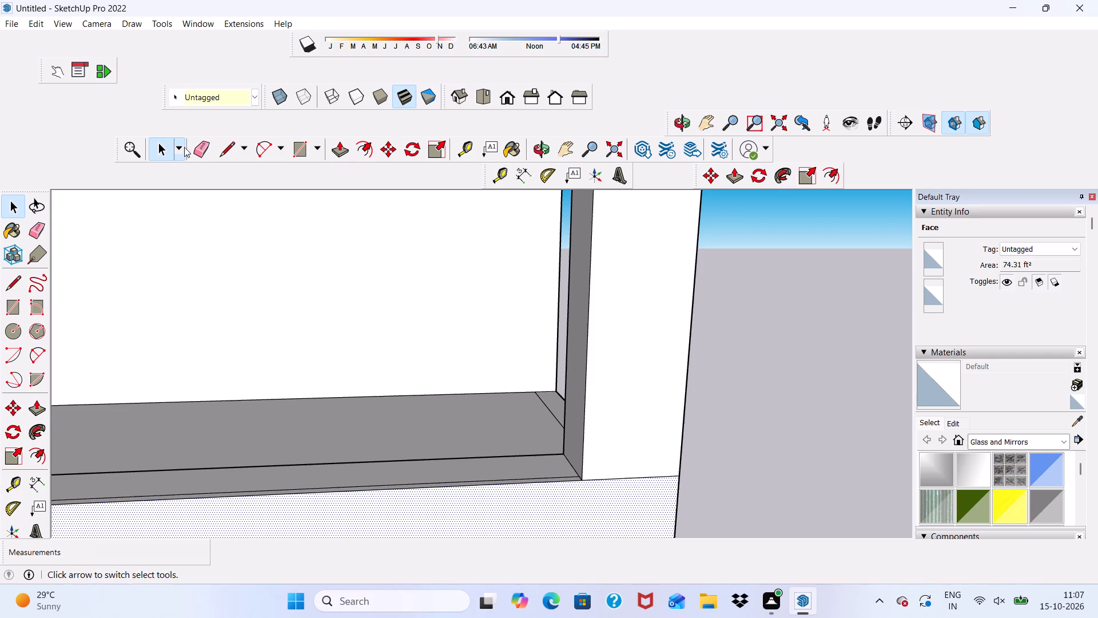
scroll(252, 284, down, 6)
middle_drag(333, 407, 203, 449)
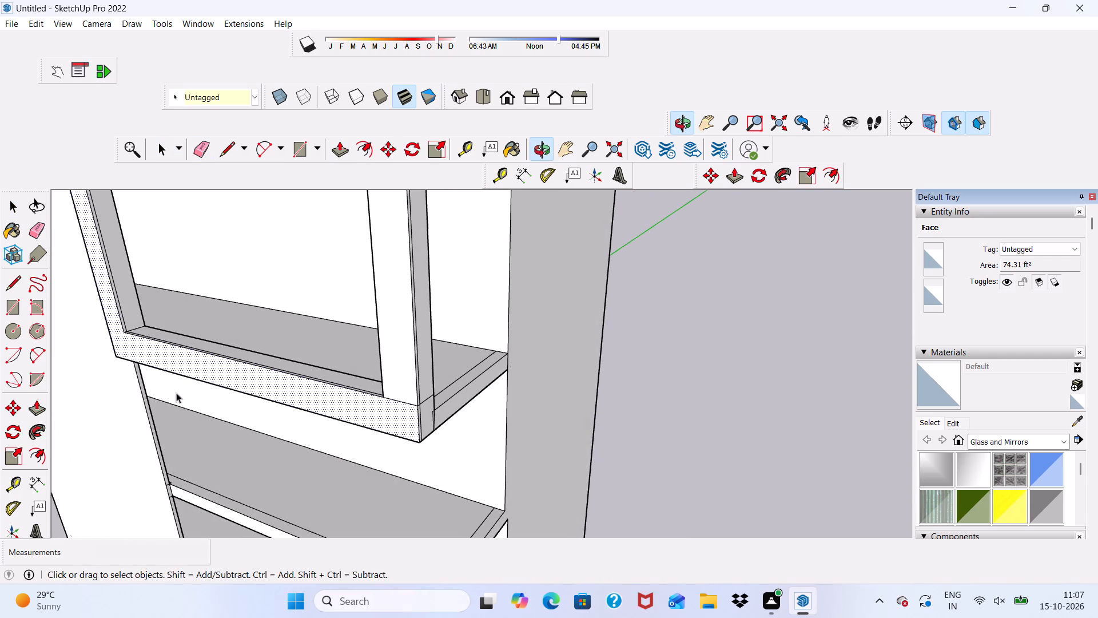
drag(200, 142, 201, 148)
scroll(209, 361, up, 10)
scroll(206, 335, down, 1)
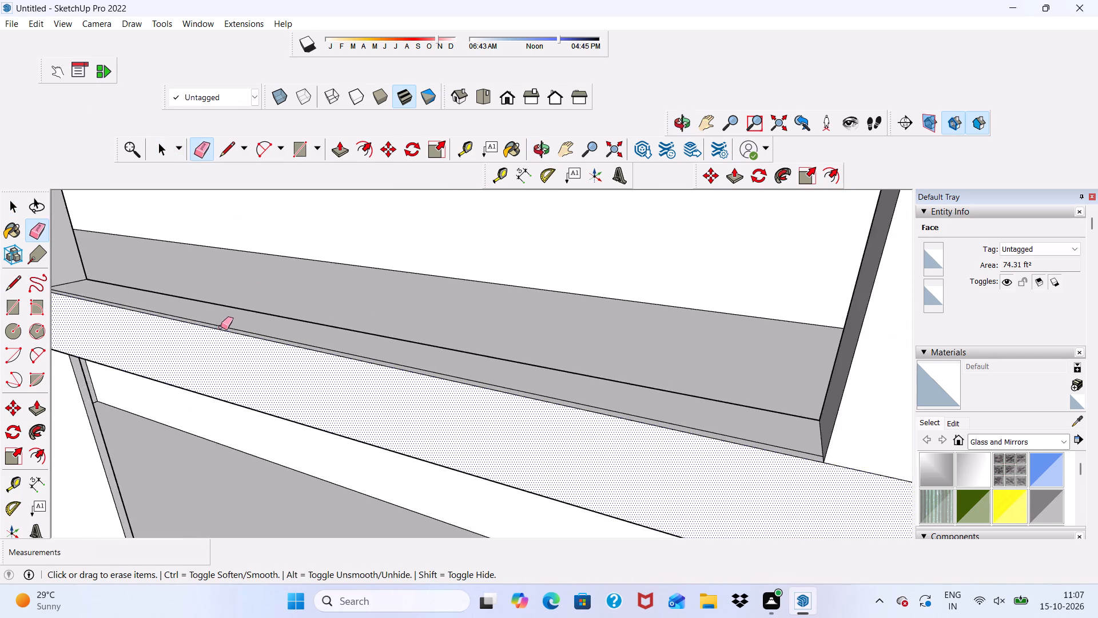
scroll(221, 326, up, 5)
click(217, 325)
scroll(241, 358, down, 11)
scroll(153, 294, up, 5)
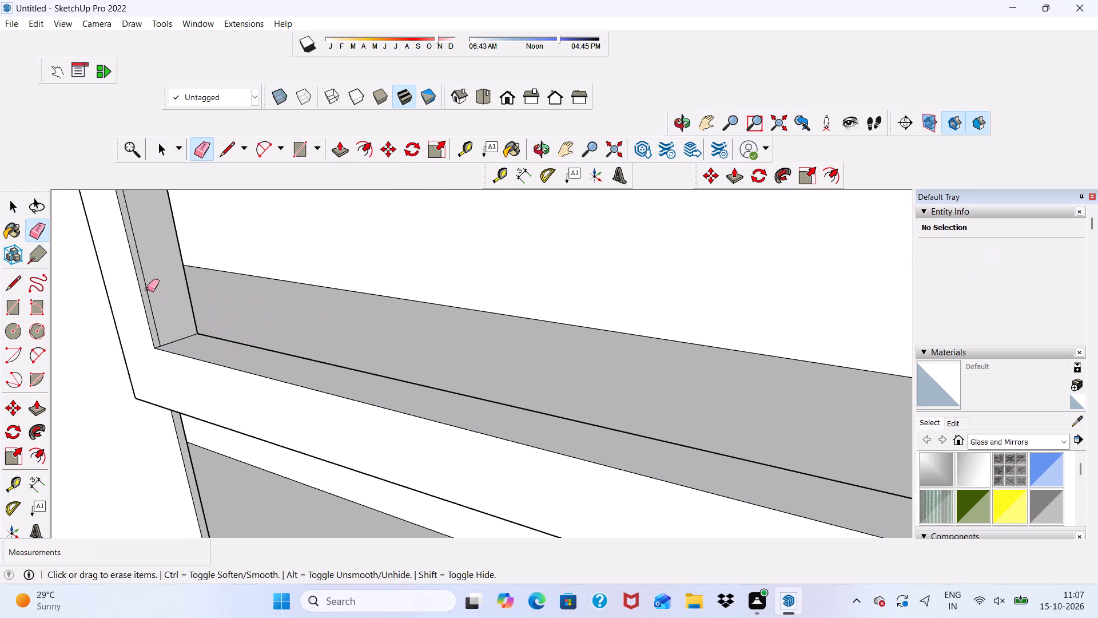
click(143, 282)
Erase the horizontal seam on the front face where the end post meets the frame's bottom rail.
scroll(148, 334, down, 10)
middle_drag(278, 498, 470, 450)
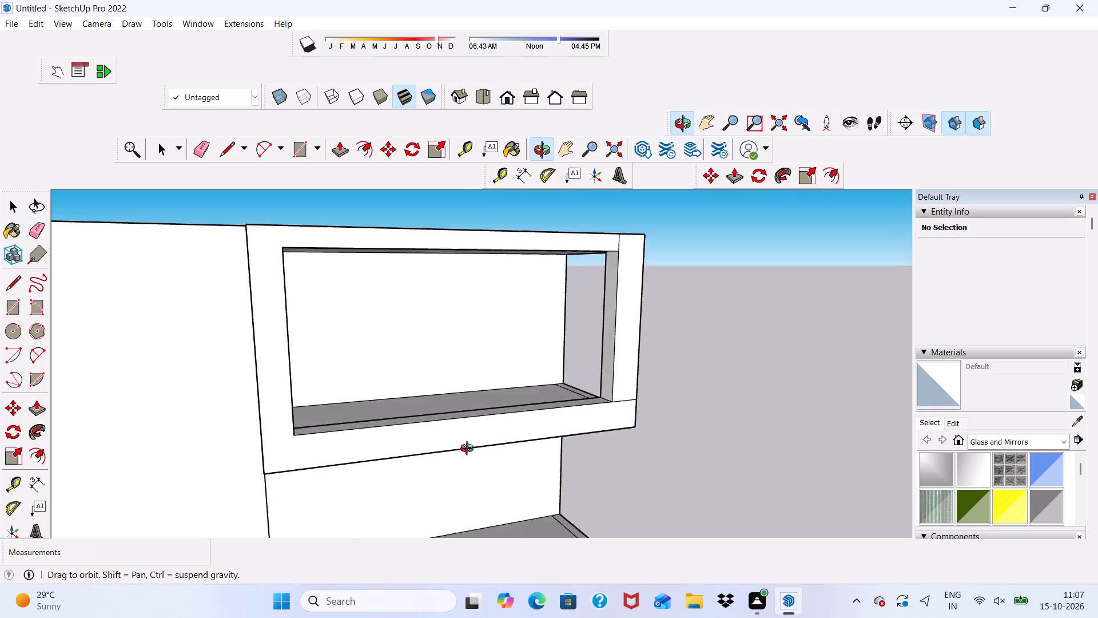
middle_drag(470, 450, 479, 463)
scroll(624, 399, up, 14)
middle_drag(563, 391, 750, 399)
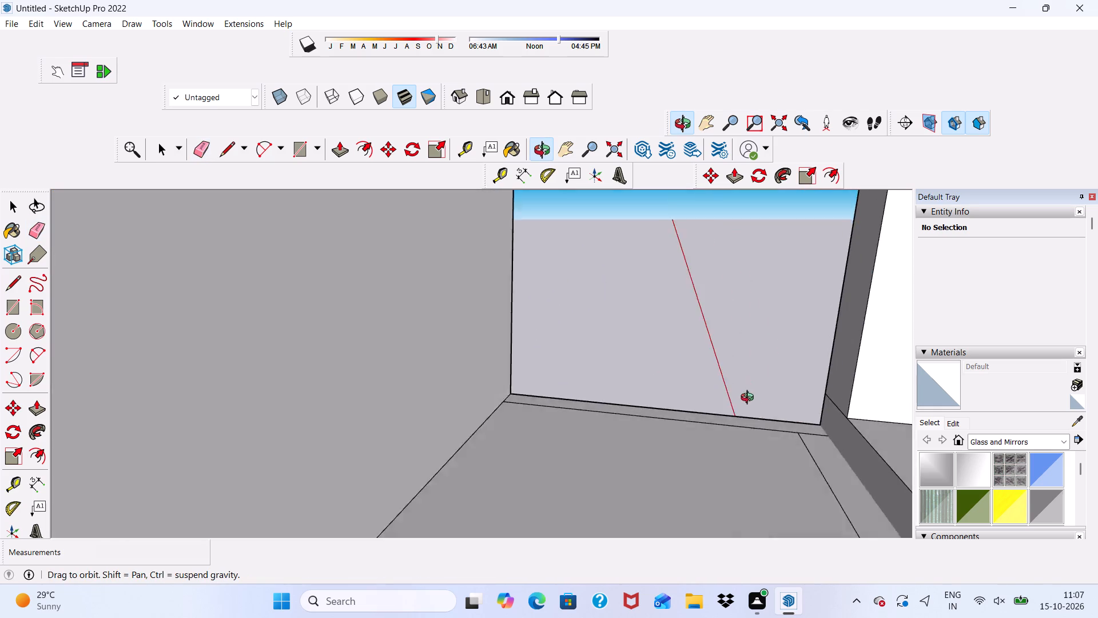
middle_drag(750, 399, 801, 433)
scroll(805, 424, up, 5)
scroll(752, 405, down, 2)
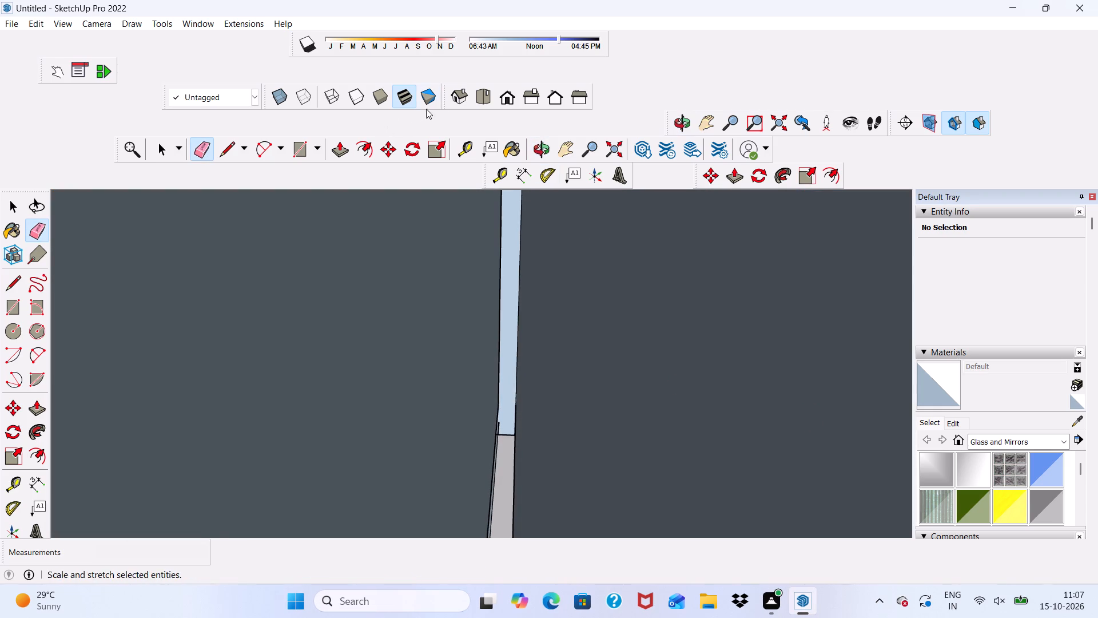
click(508, 94)
scroll(282, 318, down, 9)
scroll(354, 328, up, 5)
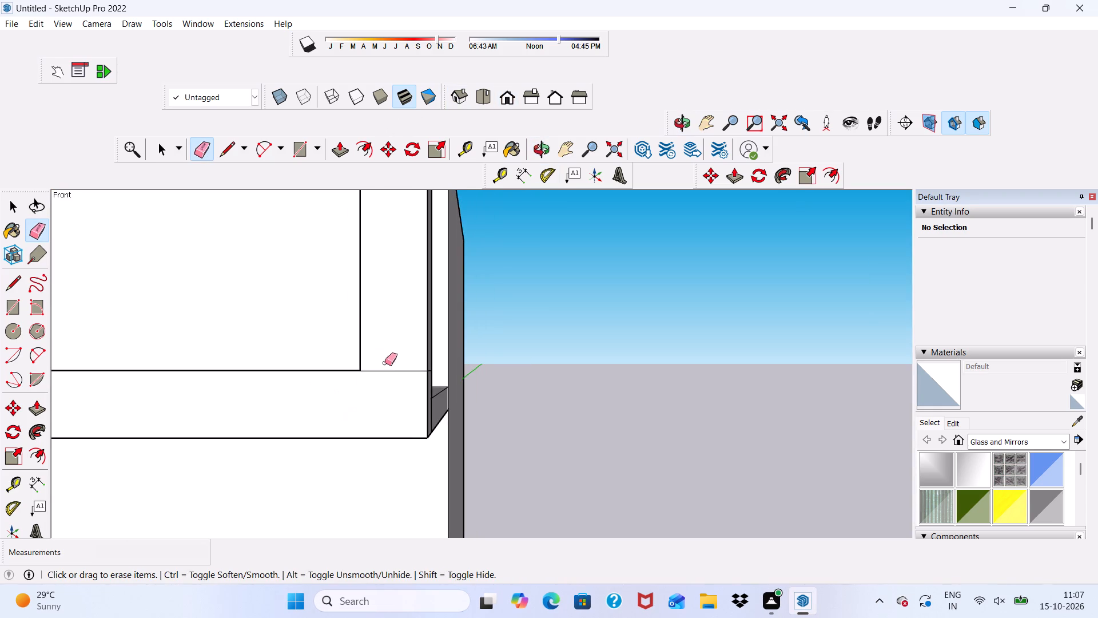
drag(390, 363, 400, 381)
Erase the horizontal seam and the thin vertical seam near the front edge on the end post's outer side face.
middle_drag(399, 383, 1, 462)
scroll(367, 423, up, 3)
scroll(437, 362, down, 5)
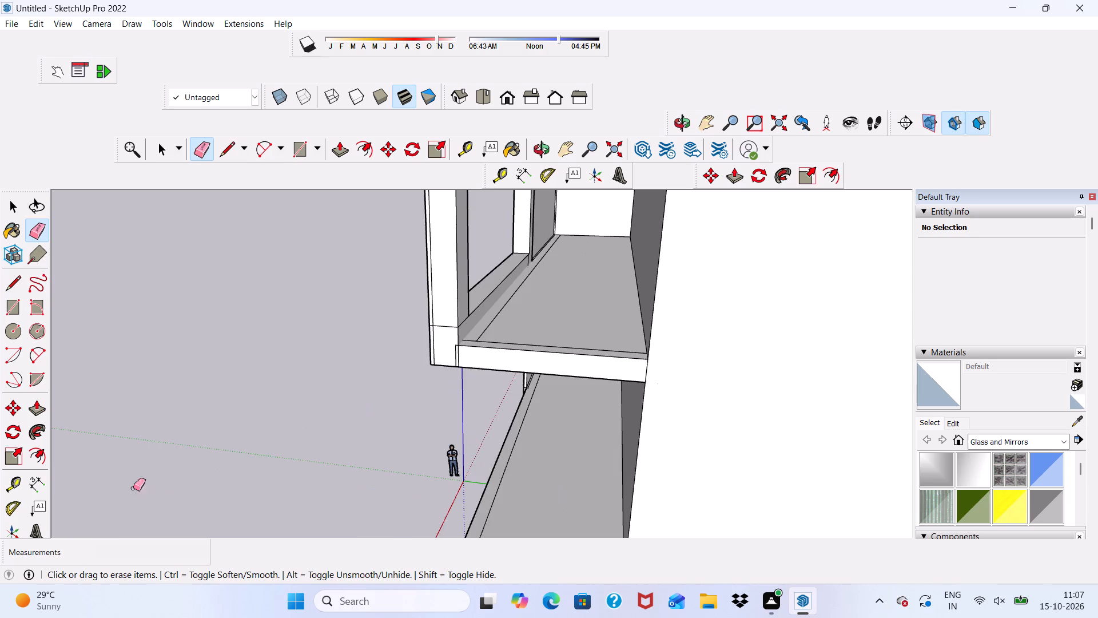
scroll(81, 509, down, 3)
scroll(343, 415, up, 7)
drag(363, 353, 363, 363)
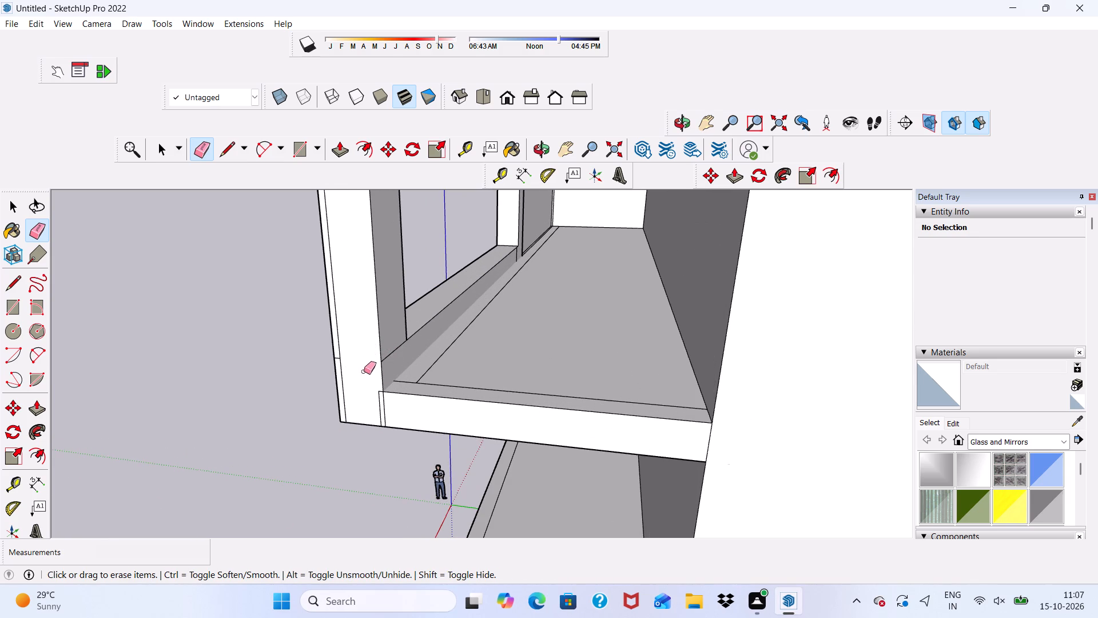
scroll(372, 387, up, 4)
drag(330, 340, 333, 365)
click(332, 342)
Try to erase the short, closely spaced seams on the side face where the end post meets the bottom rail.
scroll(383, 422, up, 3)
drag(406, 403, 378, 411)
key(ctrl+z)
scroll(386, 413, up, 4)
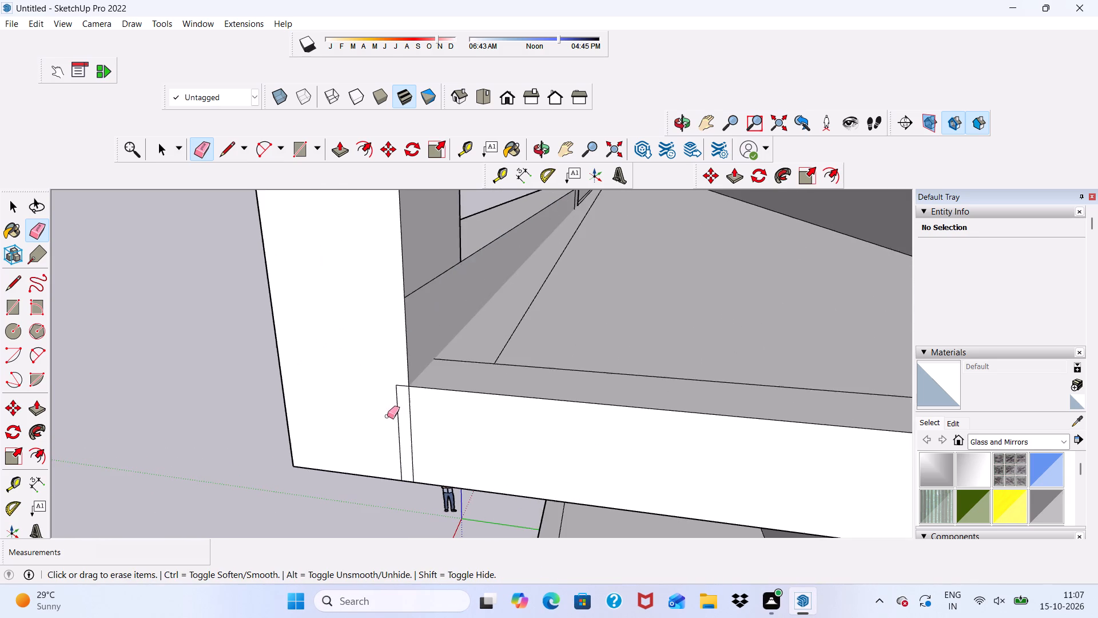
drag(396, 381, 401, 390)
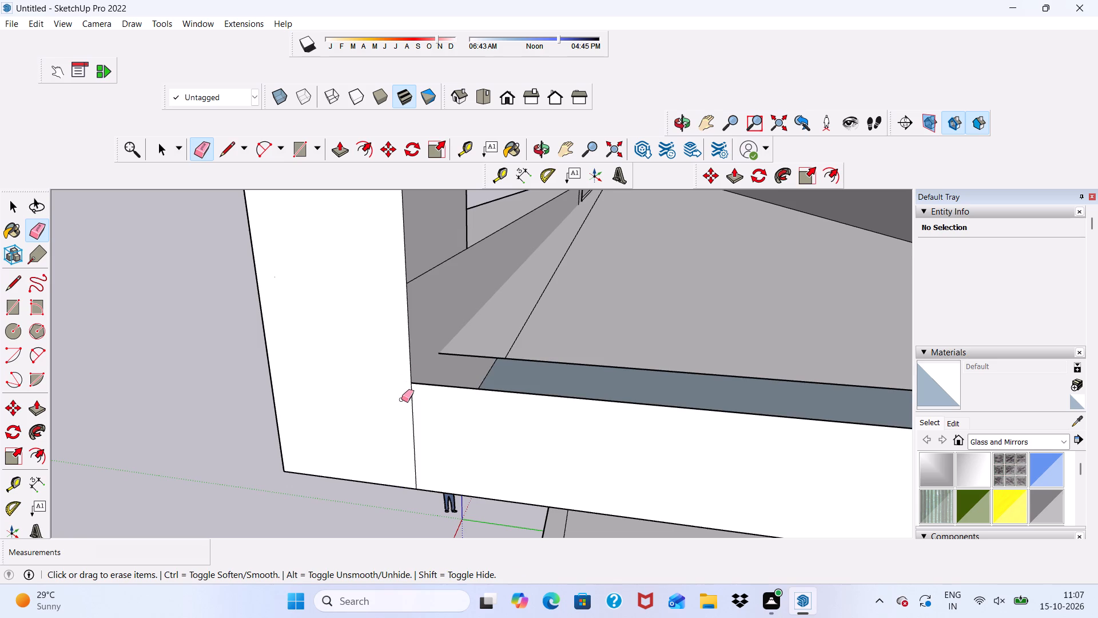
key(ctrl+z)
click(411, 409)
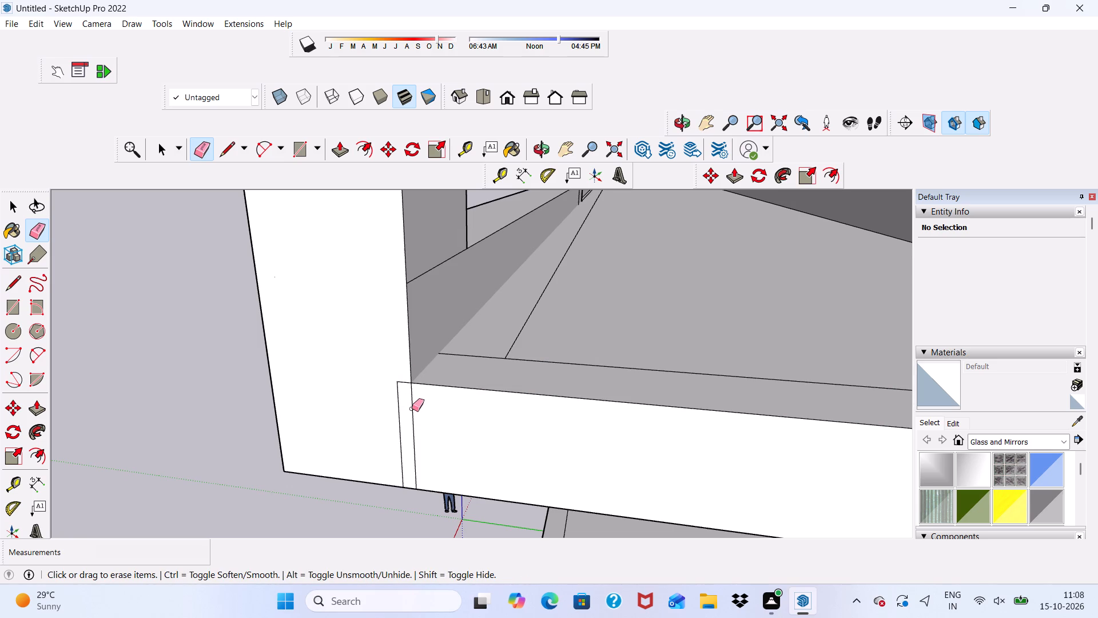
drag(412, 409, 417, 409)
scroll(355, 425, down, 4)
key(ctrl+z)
Erase the long seam on the upper shelf's floor behind the front frame.
scroll(360, 453, down, 5)
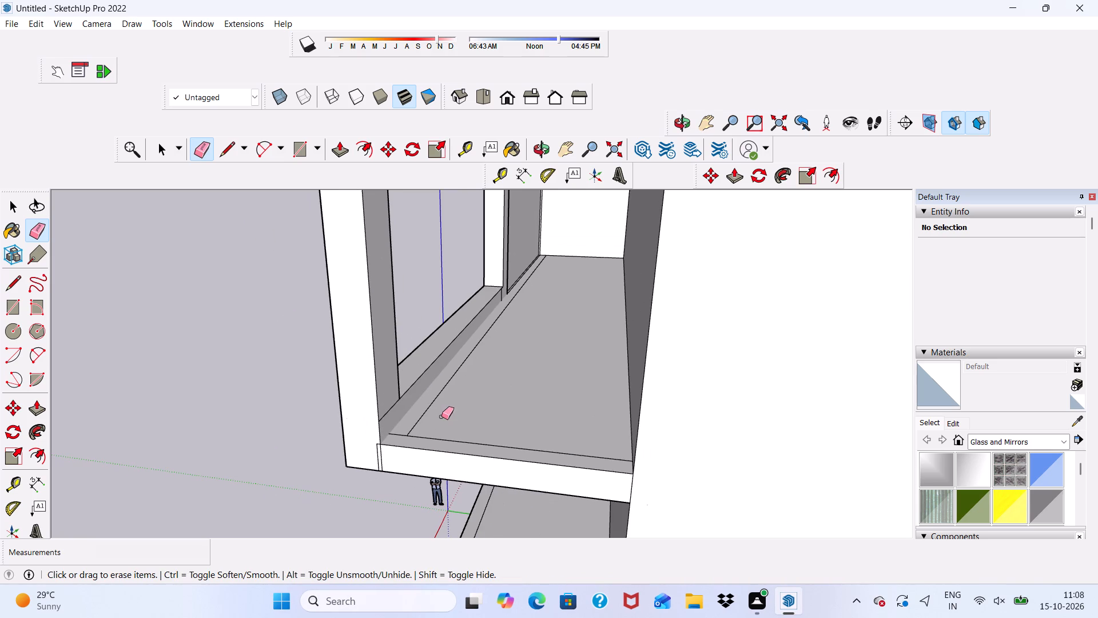
drag(435, 395, 441, 406)
Erase the vertical seam on the front face where the top rail meets the end post.
scroll(433, 397, down, 5)
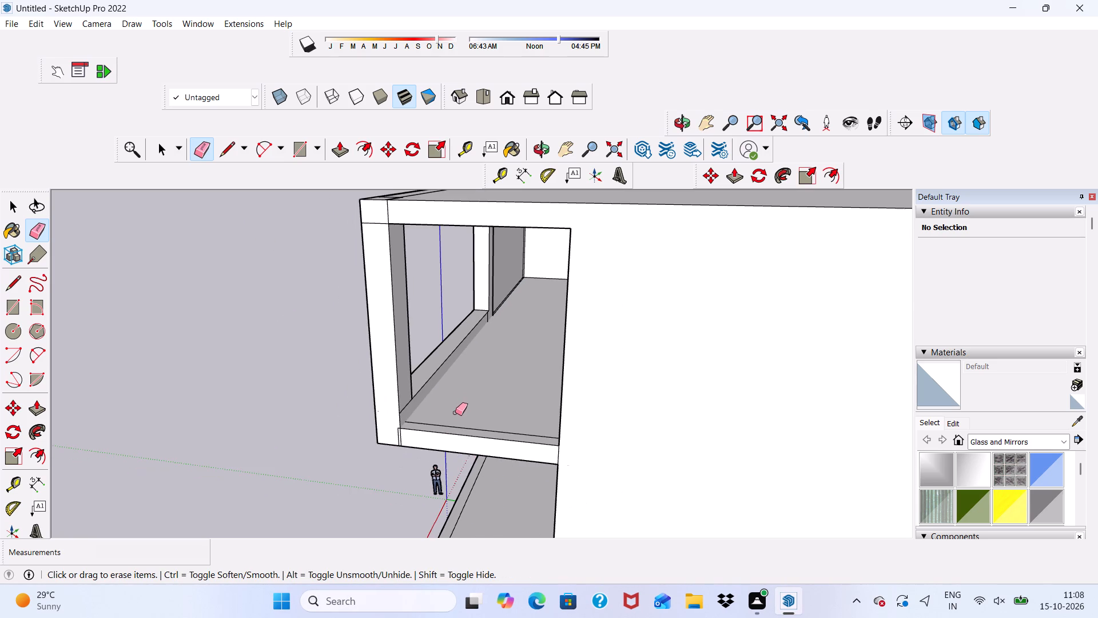
scroll(288, 455, down, 4)
middle_drag(306, 485, 552, 434)
middle_drag(458, 407, 555, 444)
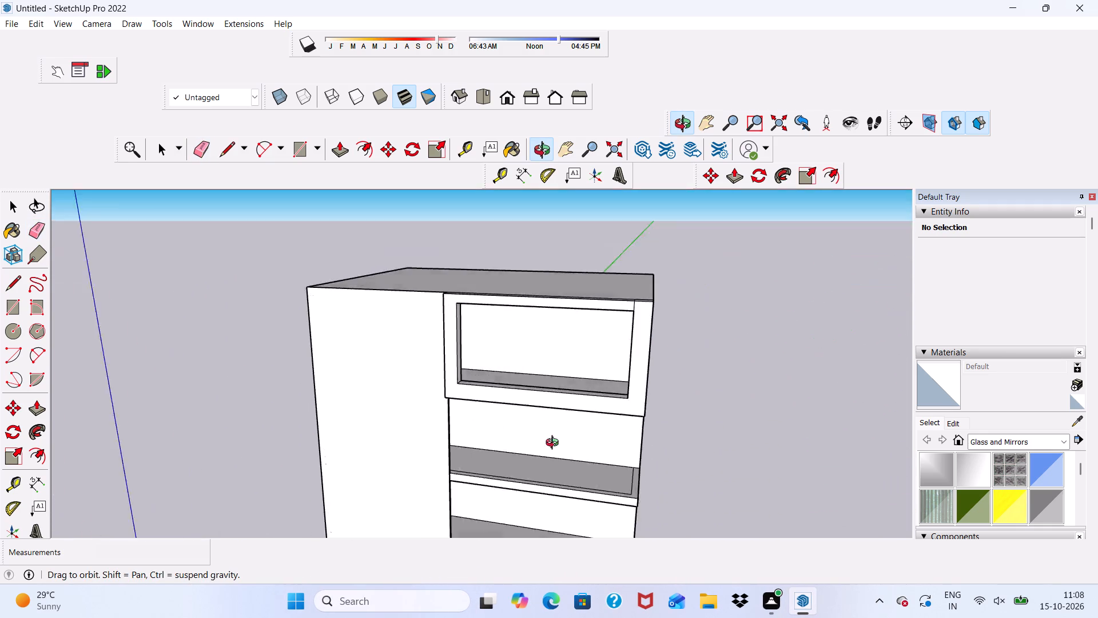
middle_drag(555, 444, 668, 482)
scroll(634, 351, up, 4)
scroll(586, 348, down, 5)
middle_drag(508, 463, 401, 432)
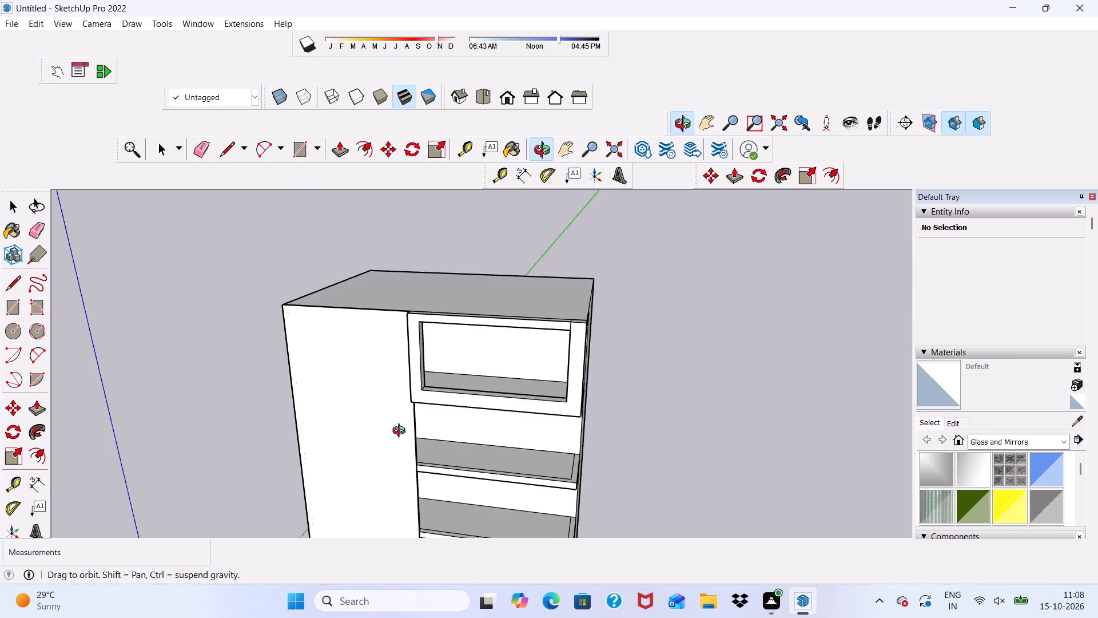
middle_drag(401, 432, 398, 387)
scroll(168, 461, down, 4)
scroll(320, 393, up, 5)
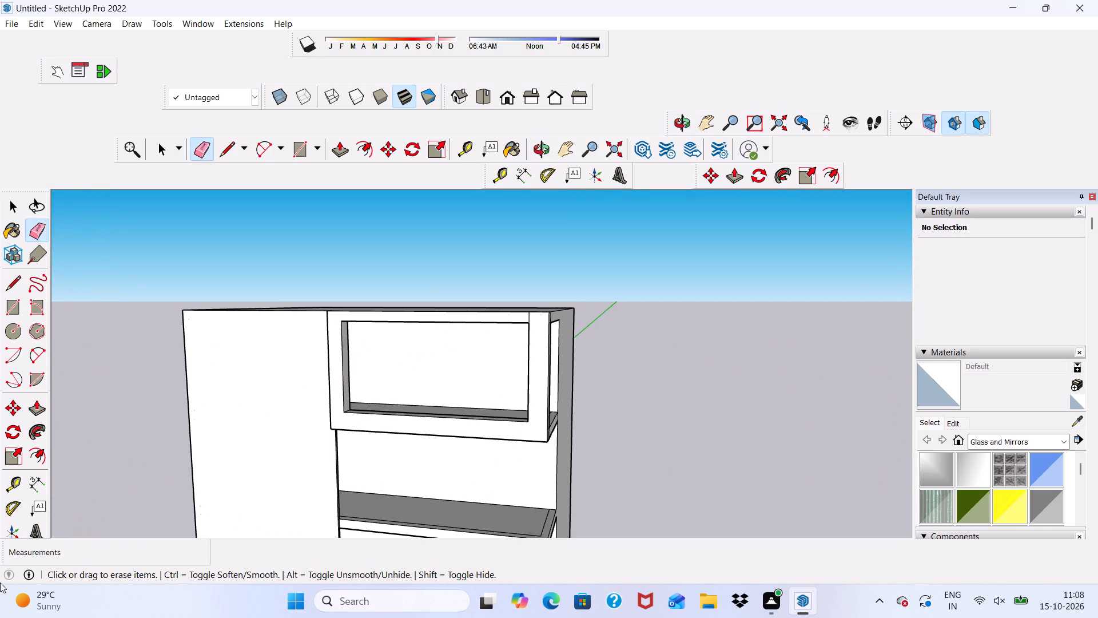
scroll(587, 315, up, 10)
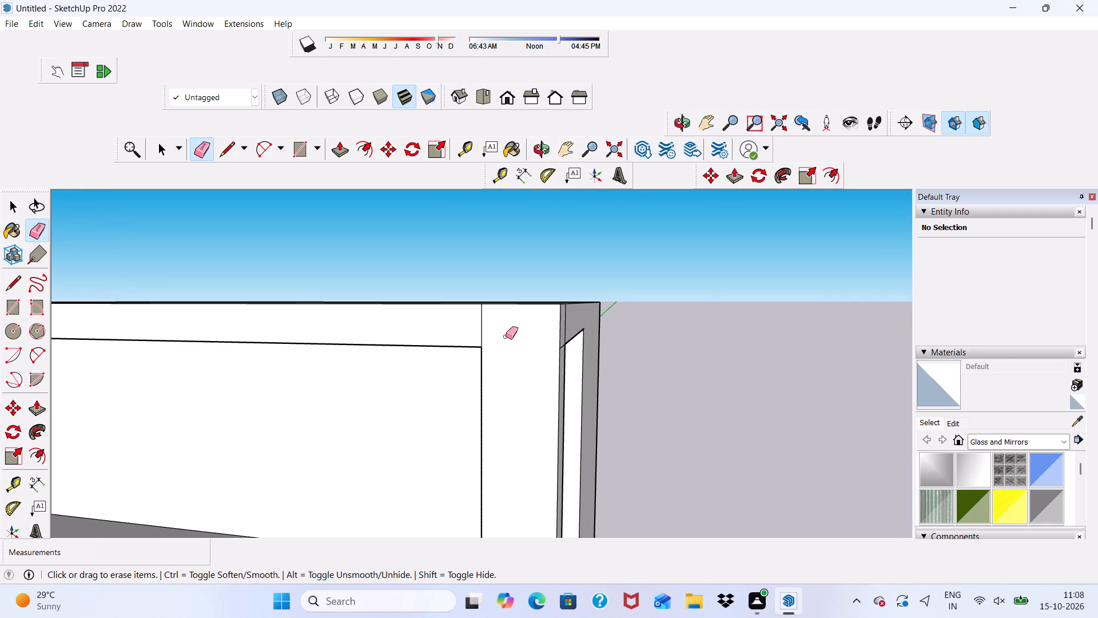
drag(485, 323, 498, 318)
drag(488, 318, 472, 323)
Erase the thin seam along the underside of the top rail, just behind its front edge.
middle_drag(479, 326, 493, 326)
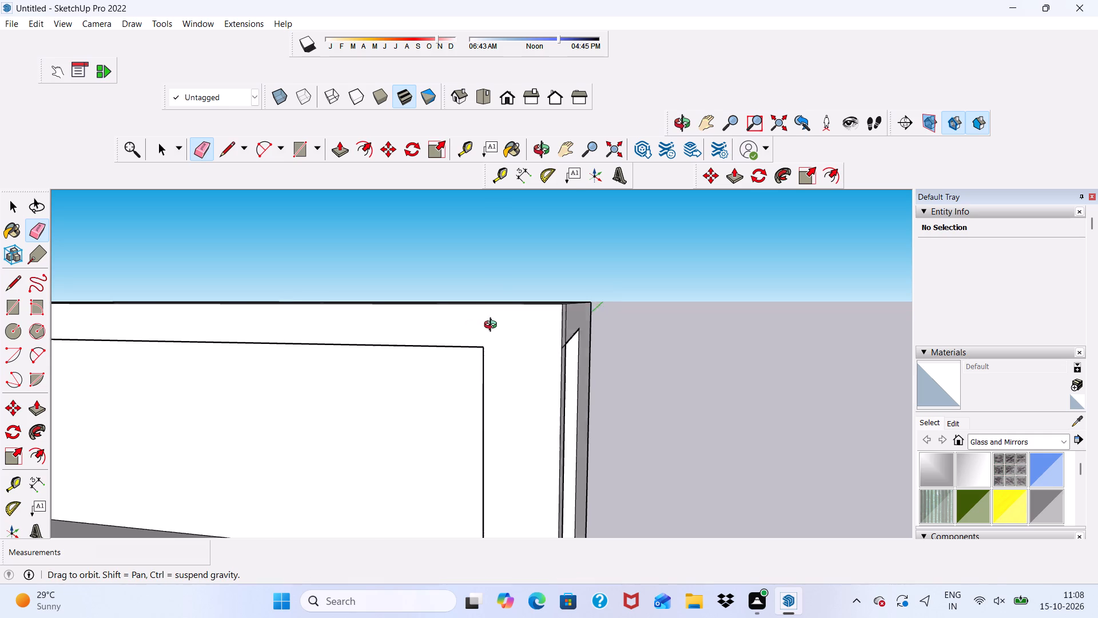
middle_drag(493, 326, 690, 237)
scroll(574, 350, up, 8)
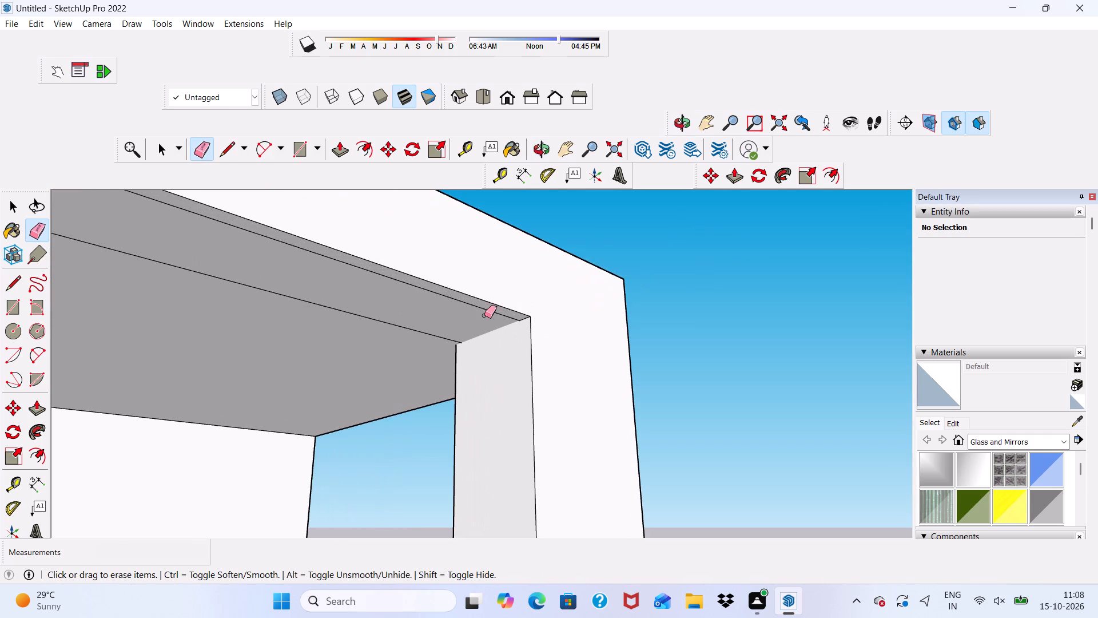
click(482, 306)
scroll(487, 315, down, 4)
scroll(543, 332, up, 1)
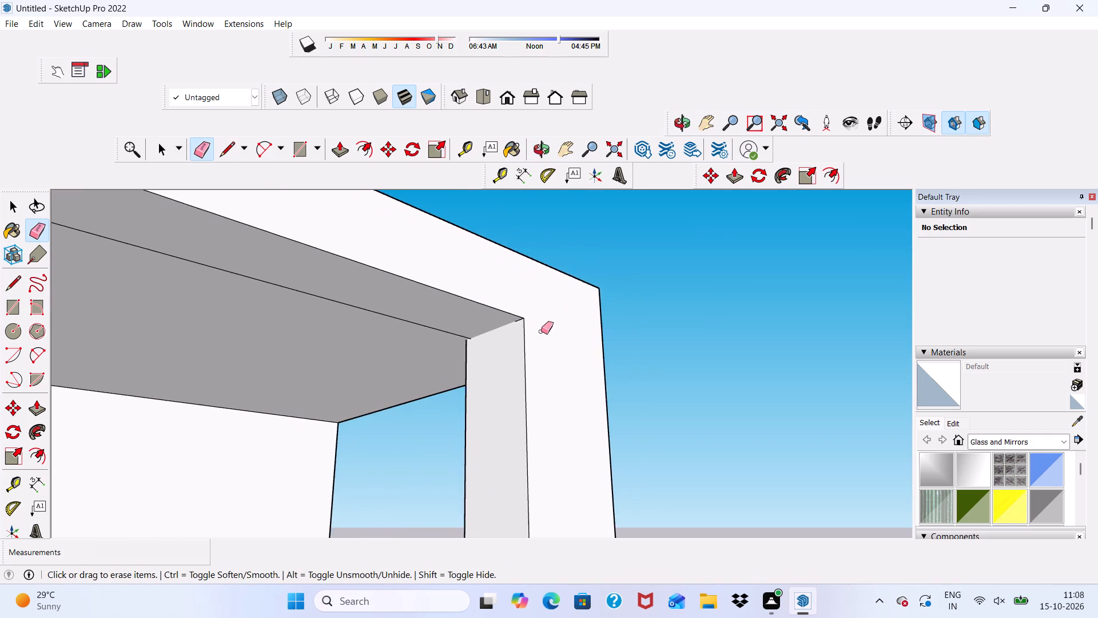
scroll(524, 333, down, 19)
middle_drag(666, 373, 471, 383)
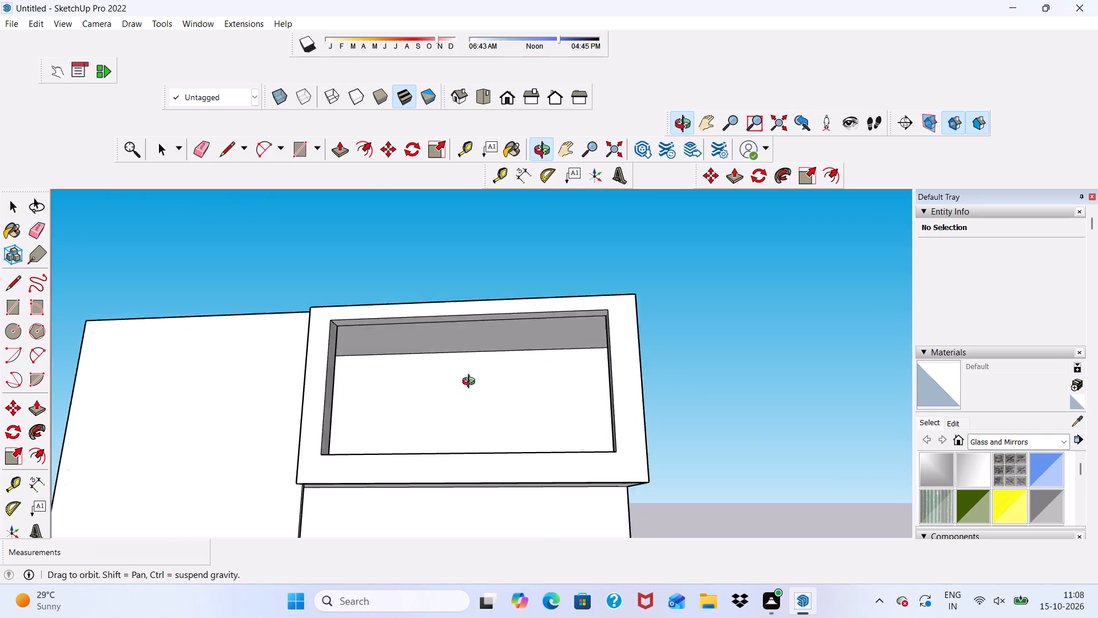
Erase the vertical seams and the short cross seam on the upper frame's outer side face beside the door panel.
middle_drag(471, 383, 679, 417)
scroll(384, 276, up, 9)
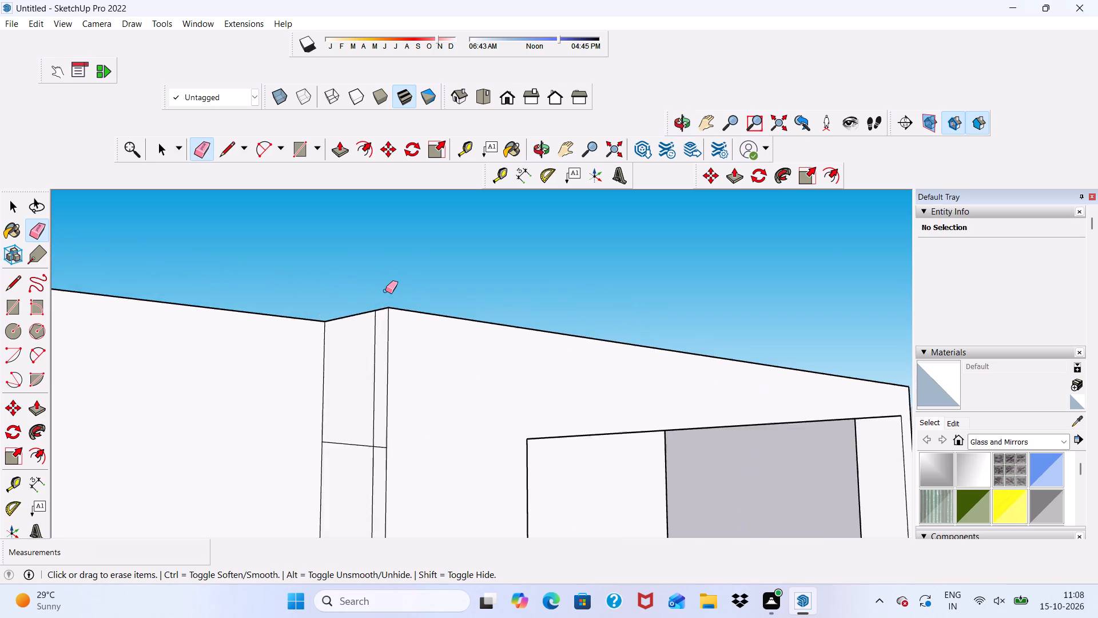
scroll(385, 291, up, 5)
scroll(381, 320, down, 5)
click(371, 337)
drag(368, 354, 379, 365)
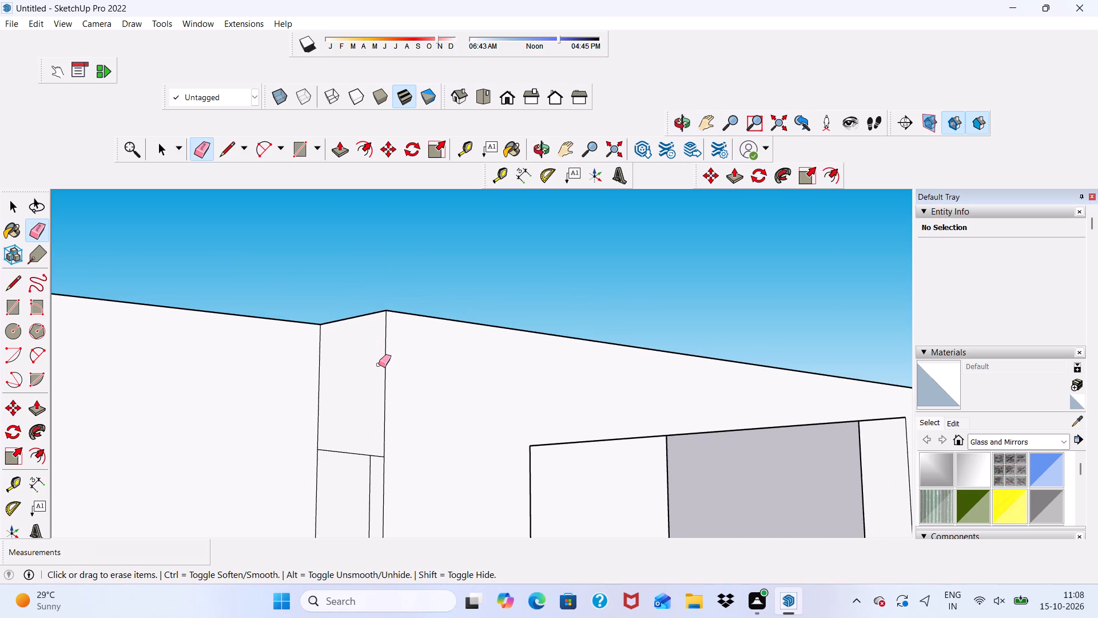
drag(367, 450, 369, 458)
drag(375, 458, 375, 451)
Erase the two long seams running along the underside of the projecting upper frame.
scroll(363, 379, down, 20)
scroll(372, 490, up, 2)
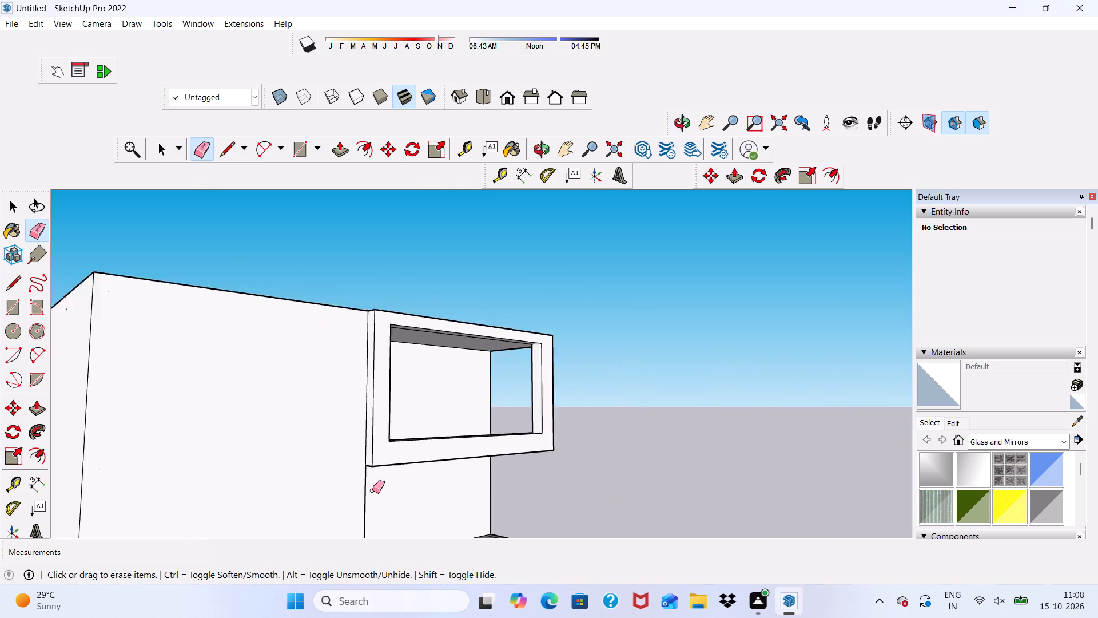
scroll(372, 490, up, 10)
middle_drag(383, 454, 380, 409)
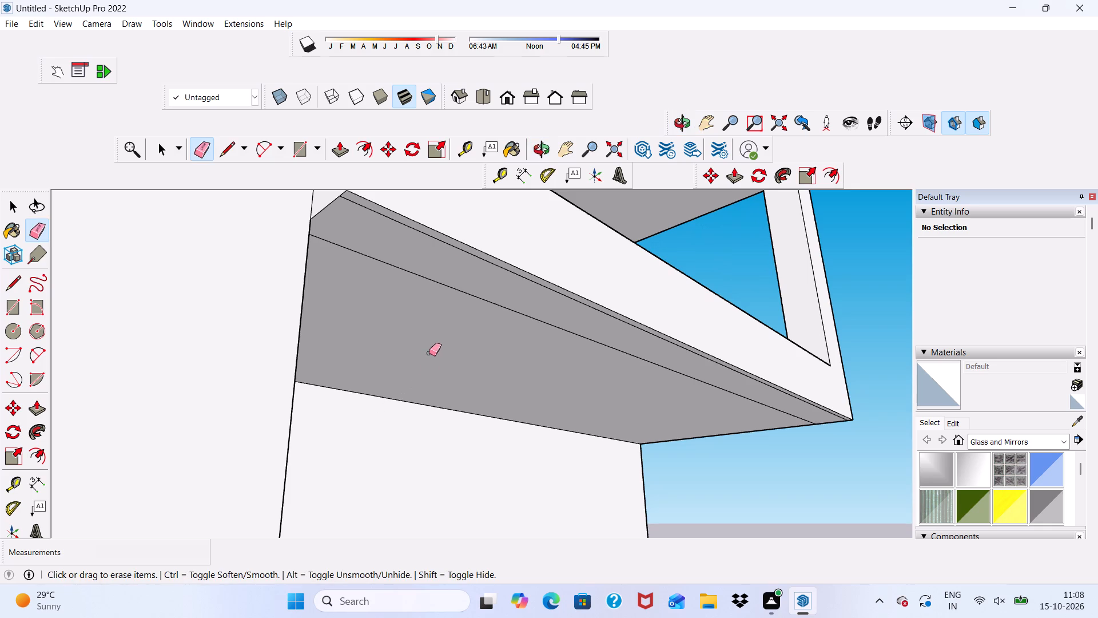
click(447, 243)
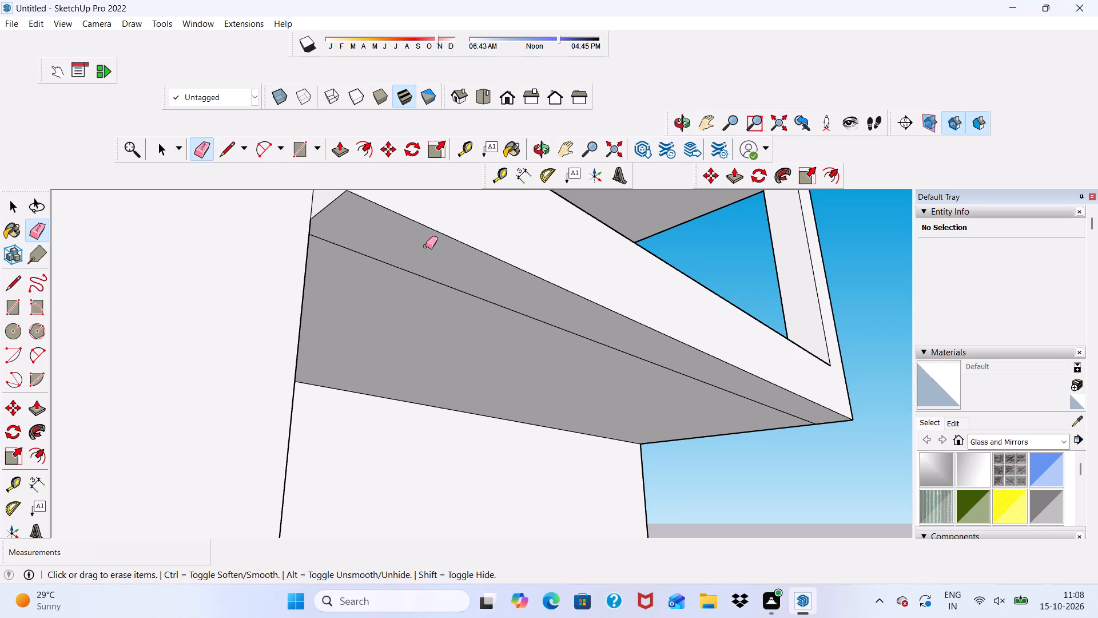
drag(449, 272, 445, 286)
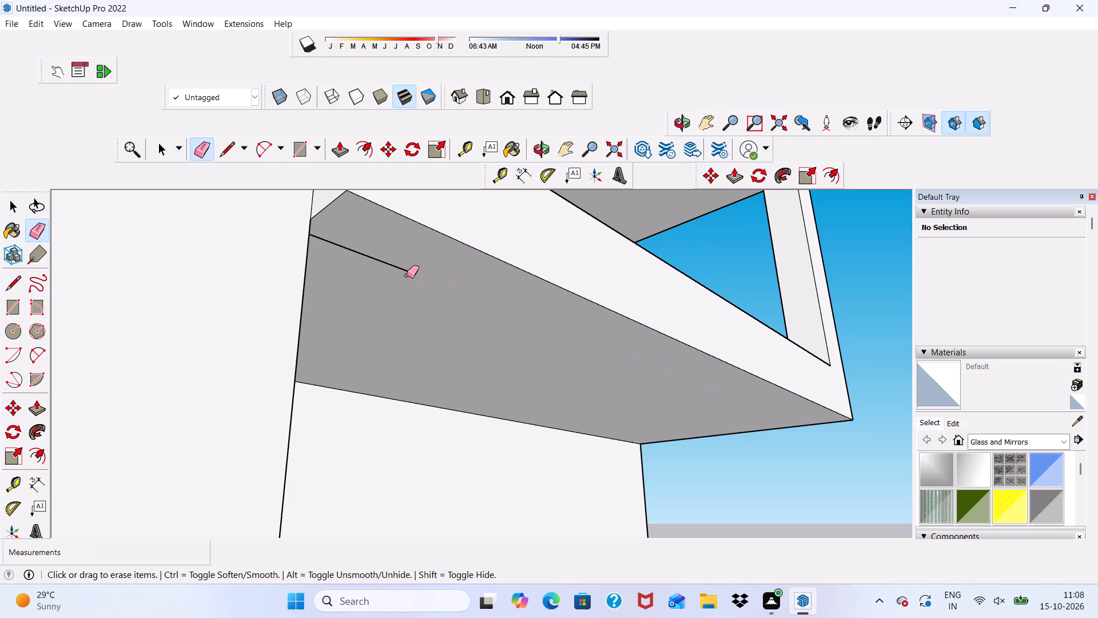
Erase the leftover short seam segment on the upper frame's underside, near the door panel.
drag(407, 275, 399, 272)
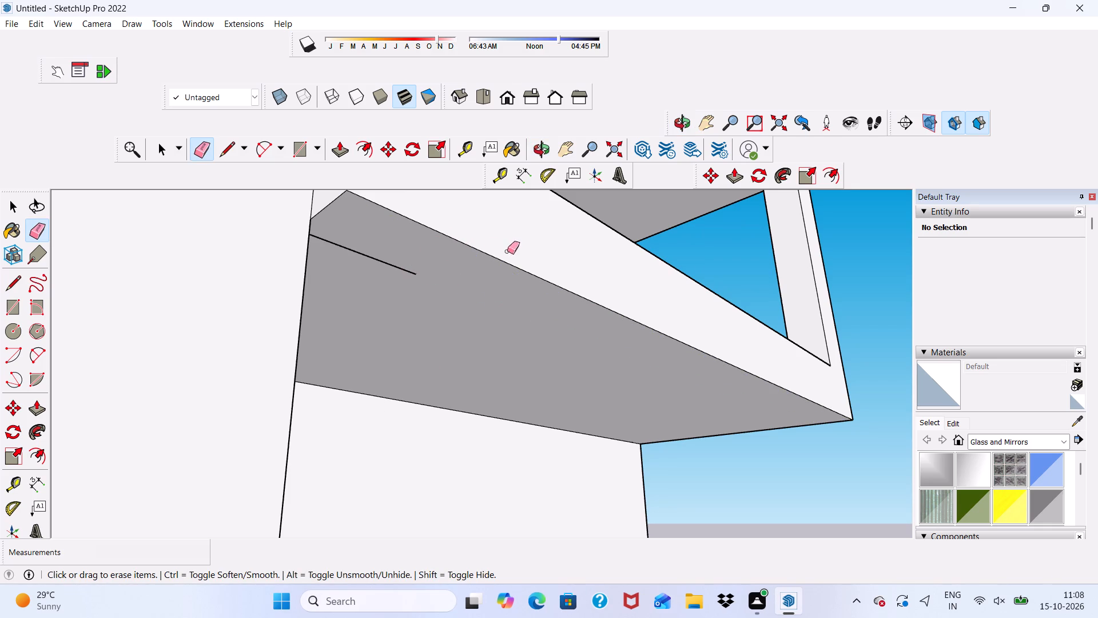
scroll(323, 262, down, 10)
scroll(639, 158, up, 1)
scroll(639, 150, down, 1)
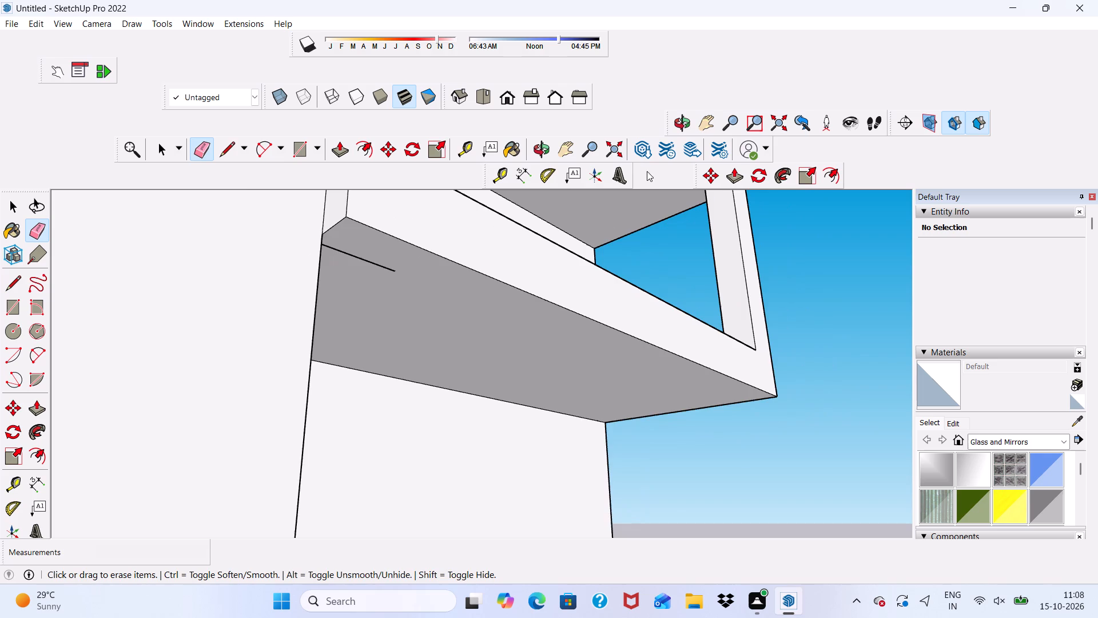
scroll(590, 228, up, 1)
scroll(554, 299, down, 5)
middle_drag(572, 287, 407, 295)
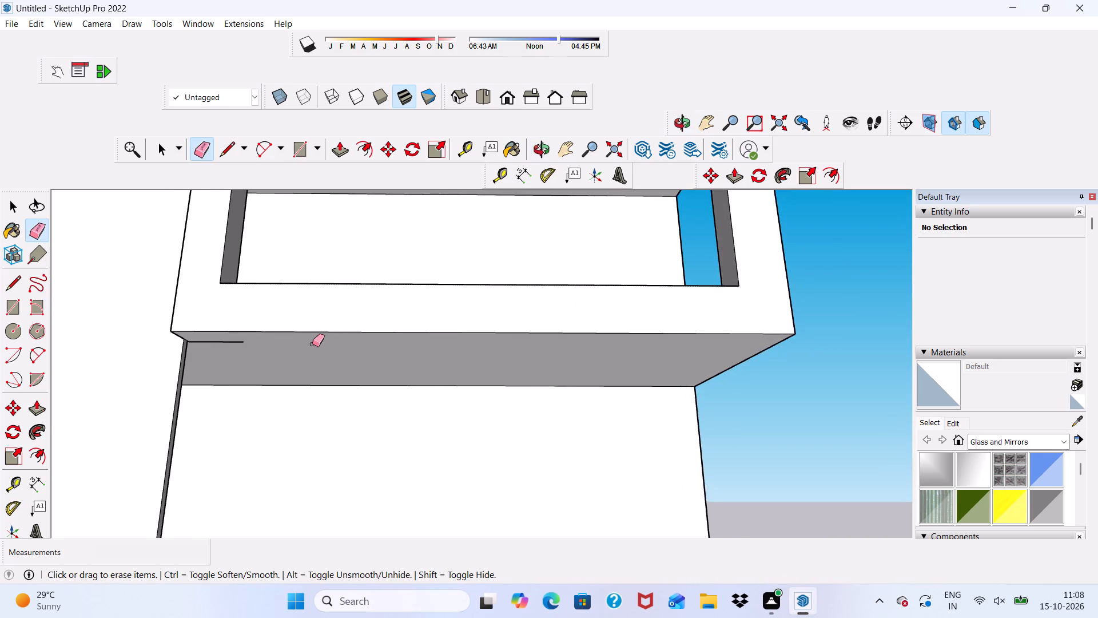
scroll(312, 344, up, 1)
scroll(249, 509, down, 1)
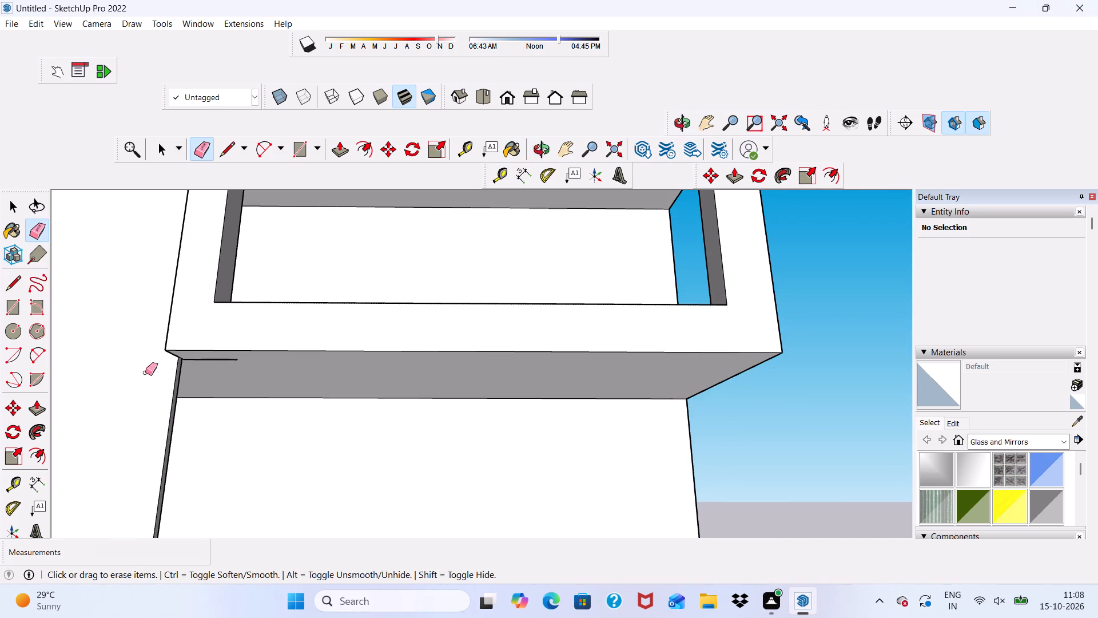
scroll(289, 427, up, 4)
click(192, 355)
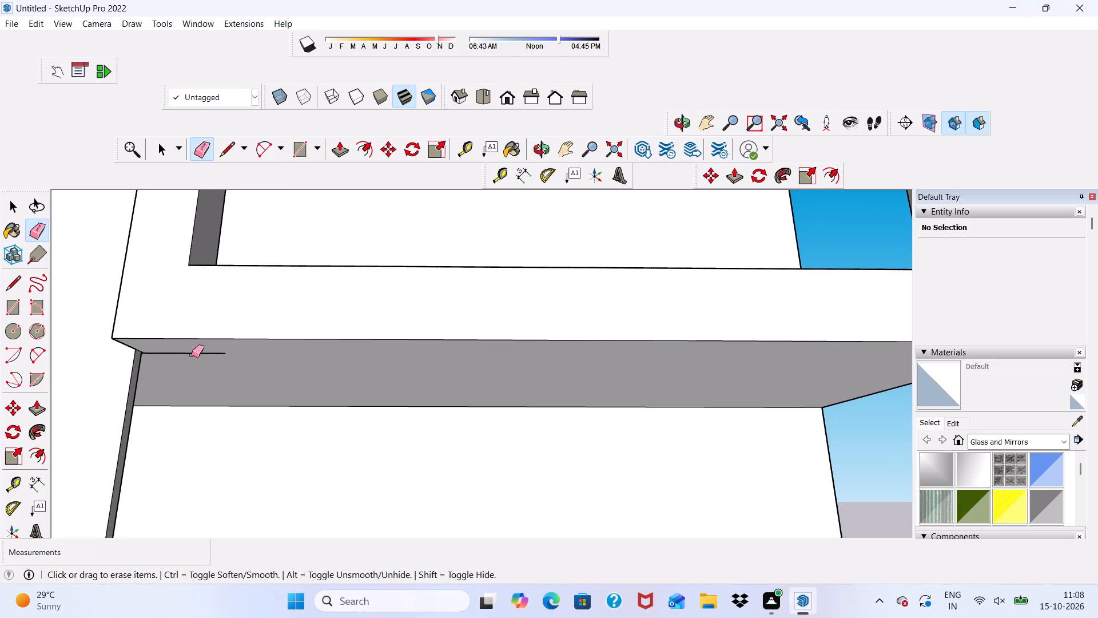
drag(194, 351, 194, 357)
scroll(190, 360, down, 16)
key(space)
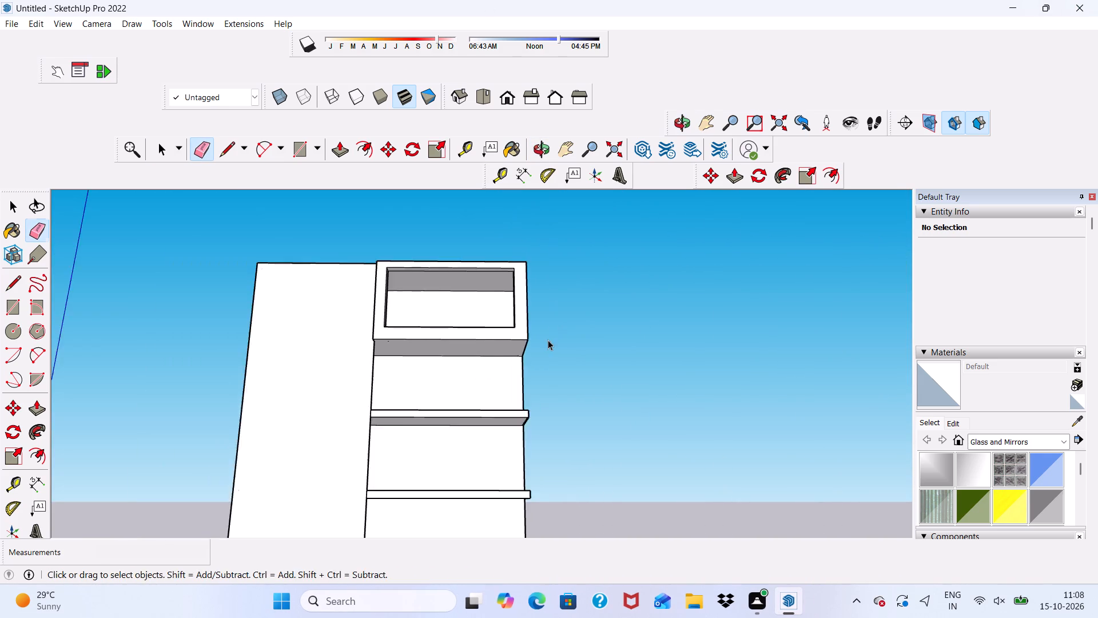
Draw a front panel rectangle, about 22' 1 5/16" by 11', from the first shelf's lower front corner up to the upper frame's underside.
scroll(548, 340, down, 4)
middle_drag(546, 341, 562, 409)
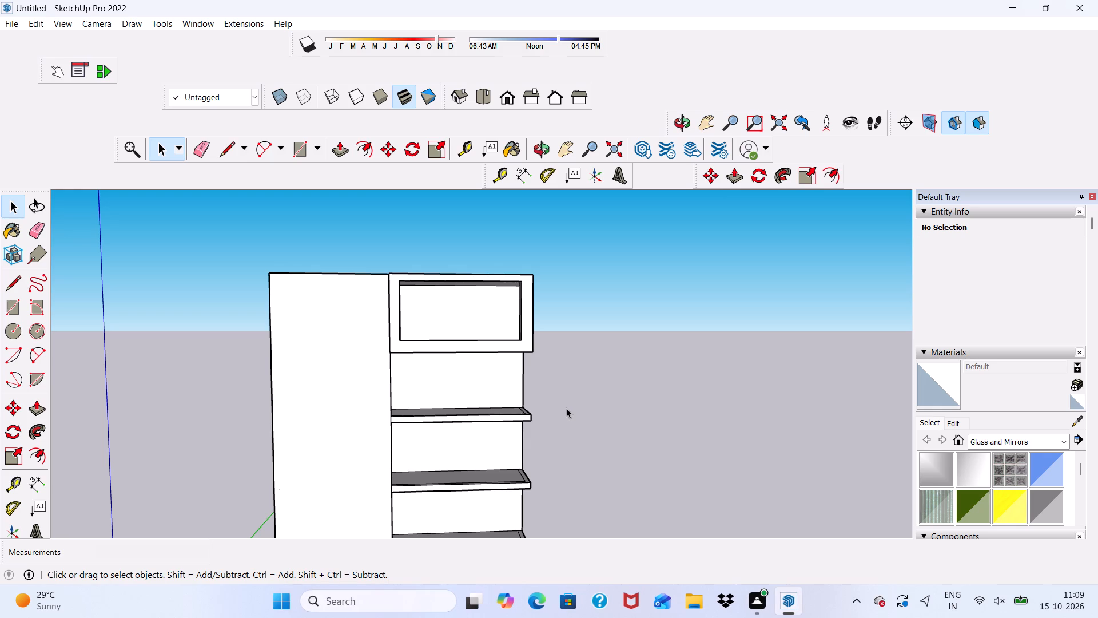
key(space)
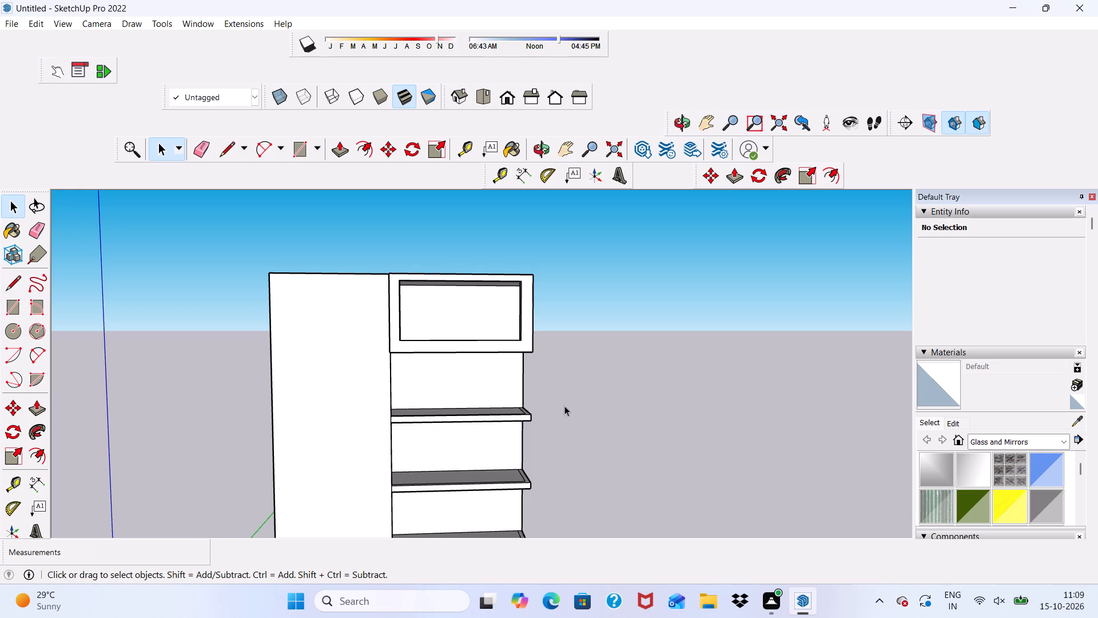
scroll(500, 403, up, 5)
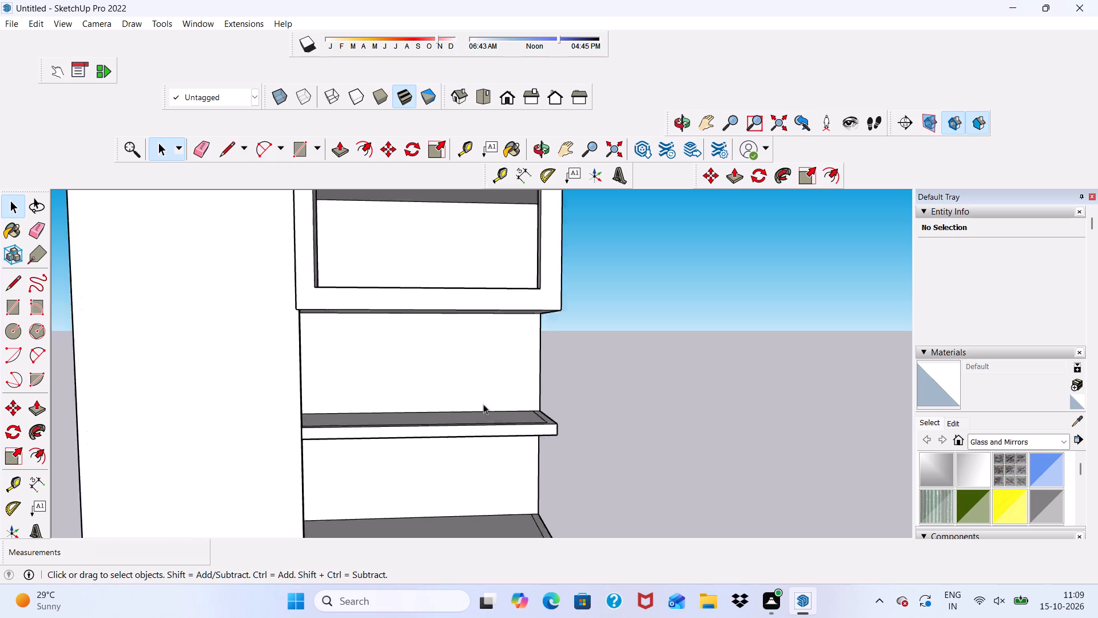
scroll(481, 406, down, 5)
middle_drag(479, 406, 328, 462)
scroll(375, 448, up, 6)
scroll(434, 340, up, 6)
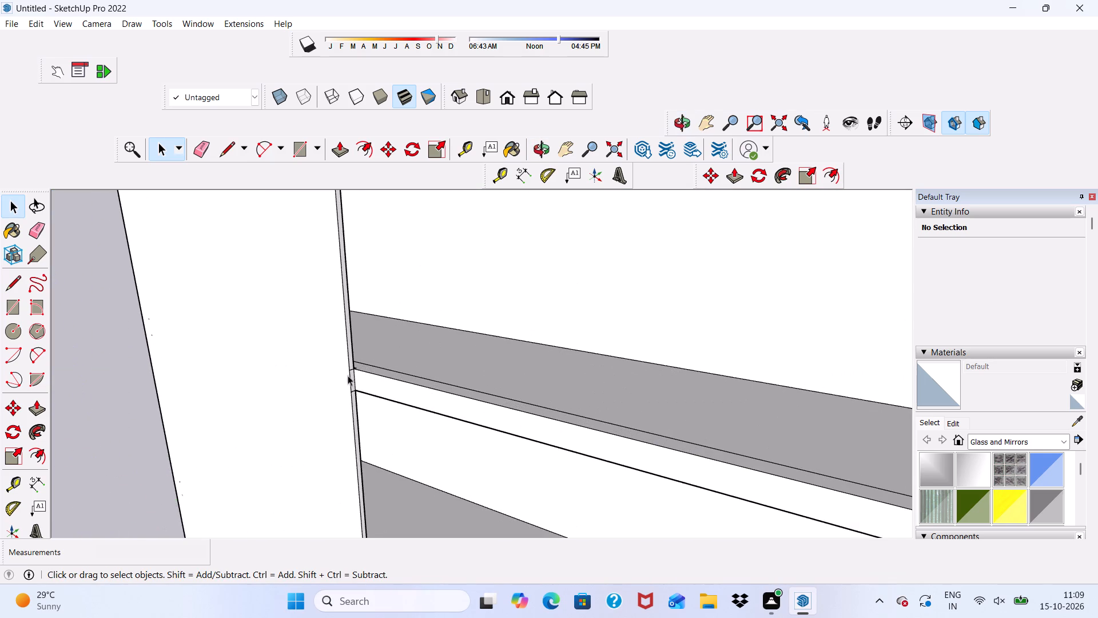
scroll(360, 374, up, 2)
click(293, 153)
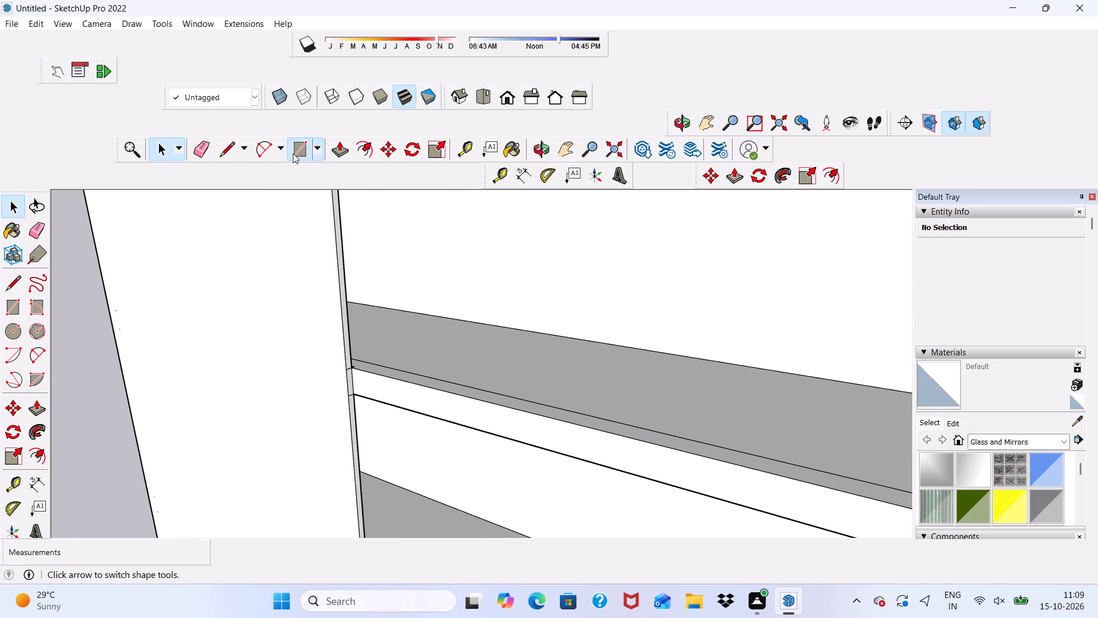
scroll(354, 413, down, 1)
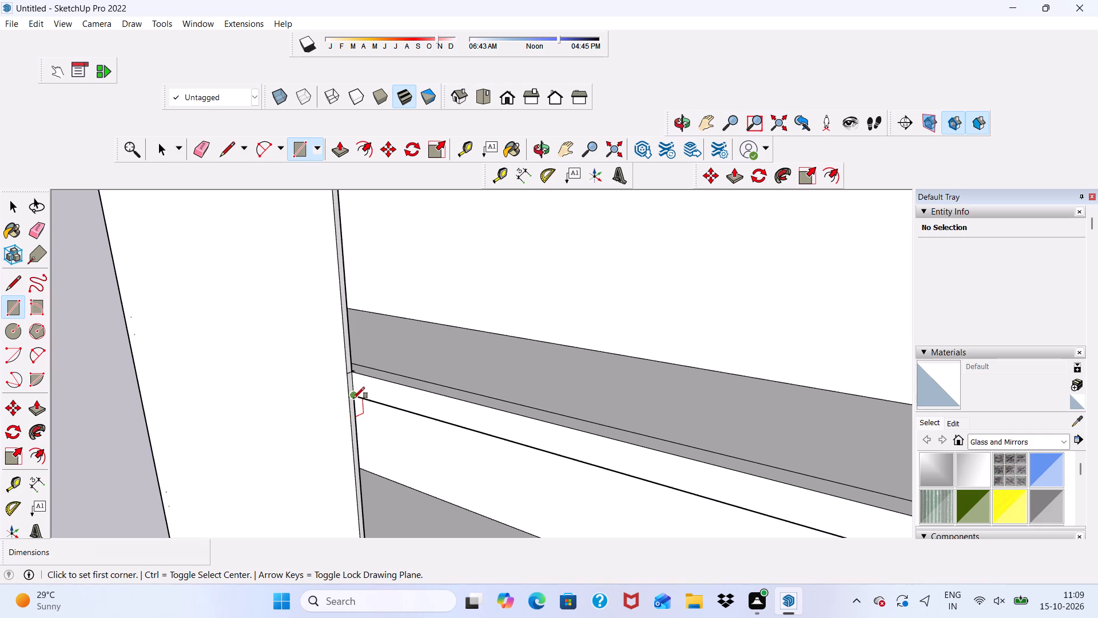
click(353, 395)
scroll(337, 373, down, 8)
middle_drag(363, 358, 383, 249)
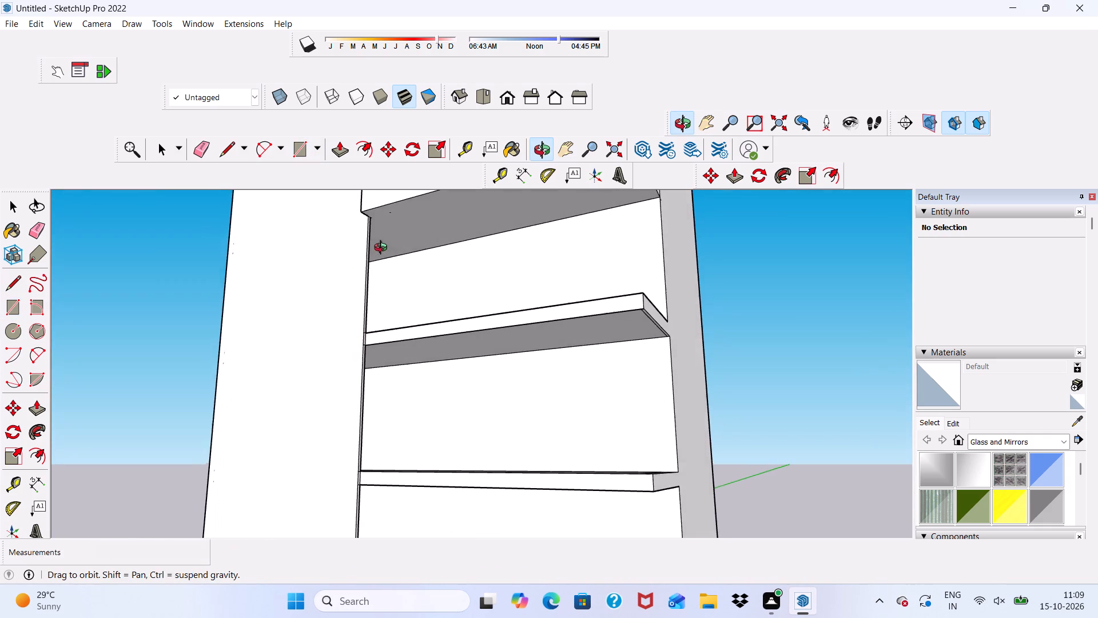
middle_drag(383, 249, 385, 249)
scroll(616, 238, down, 3)
middle_drag(577, 231, 670, 291)
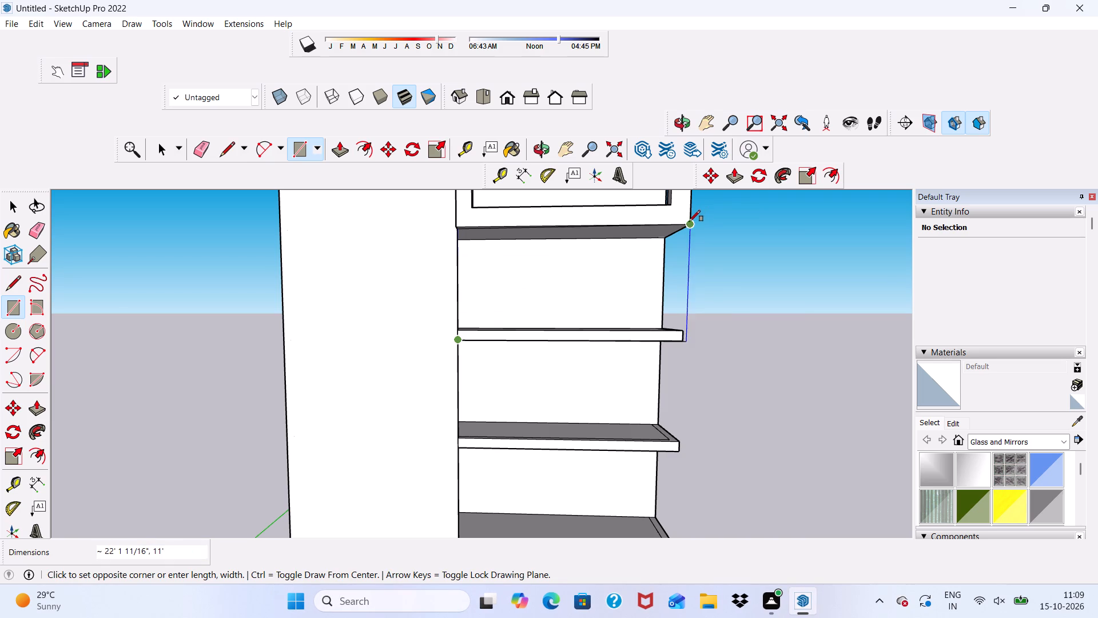
scroll(687, 229, up, 3)
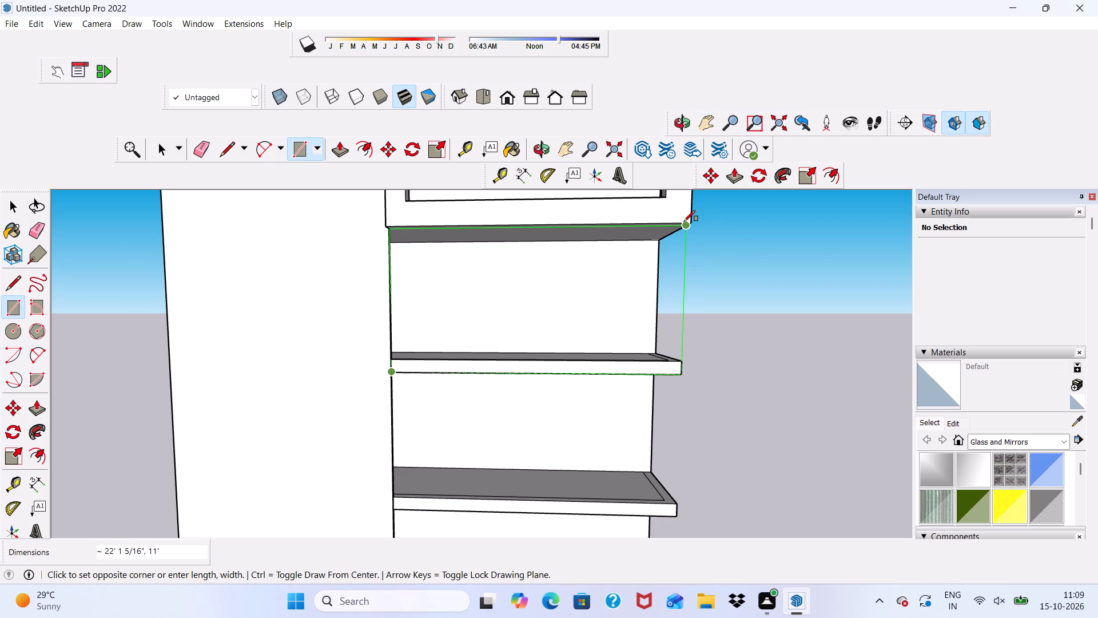
click(684, 221)
scroll(709, 249, down, 6)
middle_drag(772, 319, 678, 357)
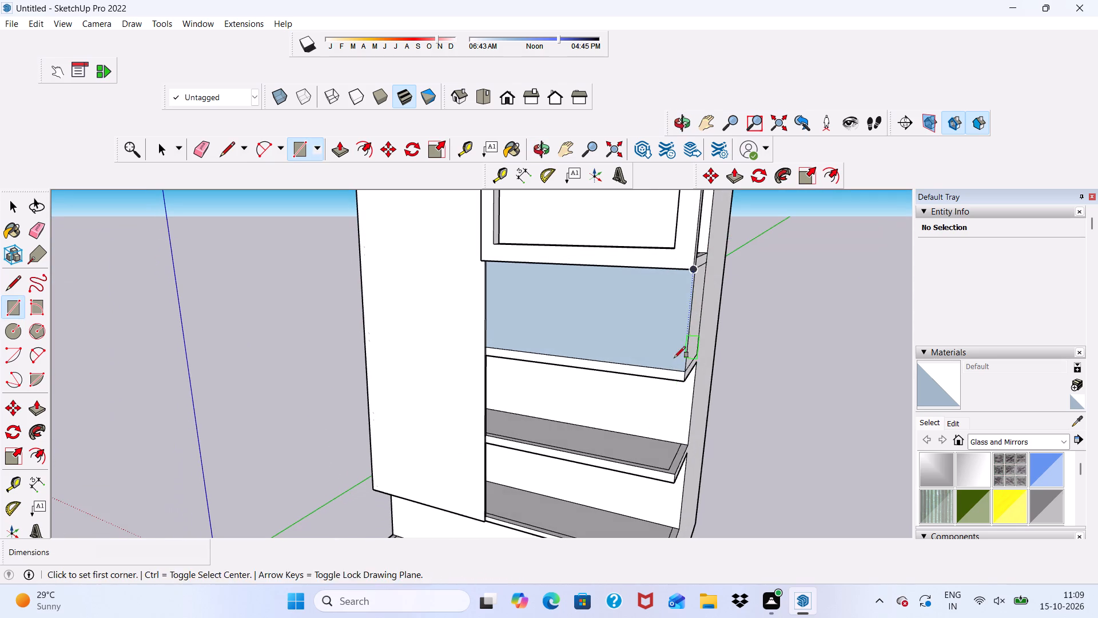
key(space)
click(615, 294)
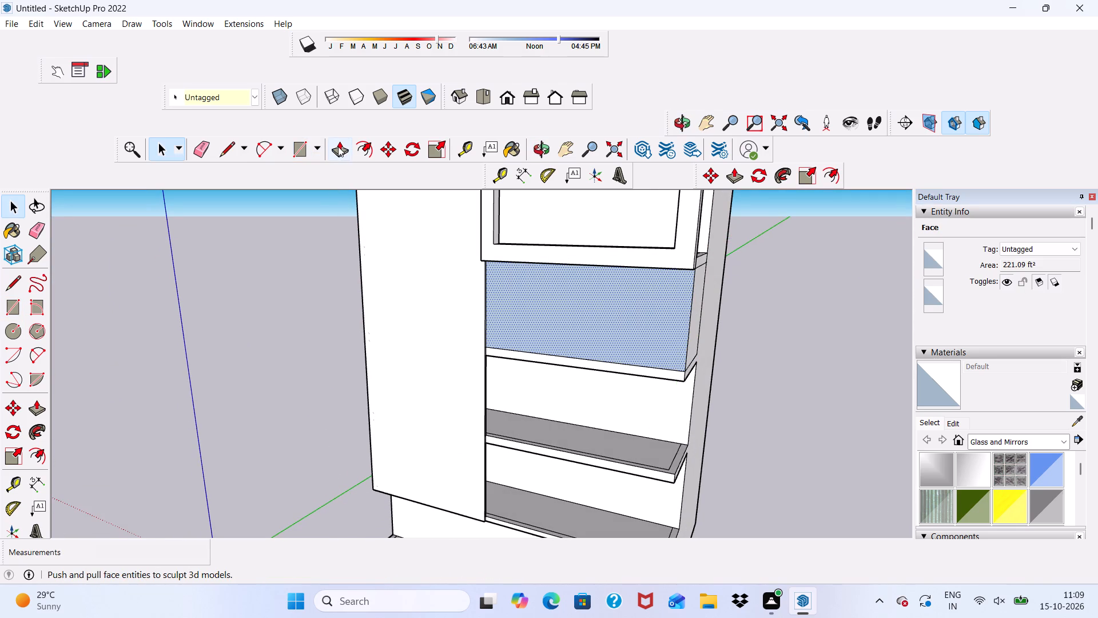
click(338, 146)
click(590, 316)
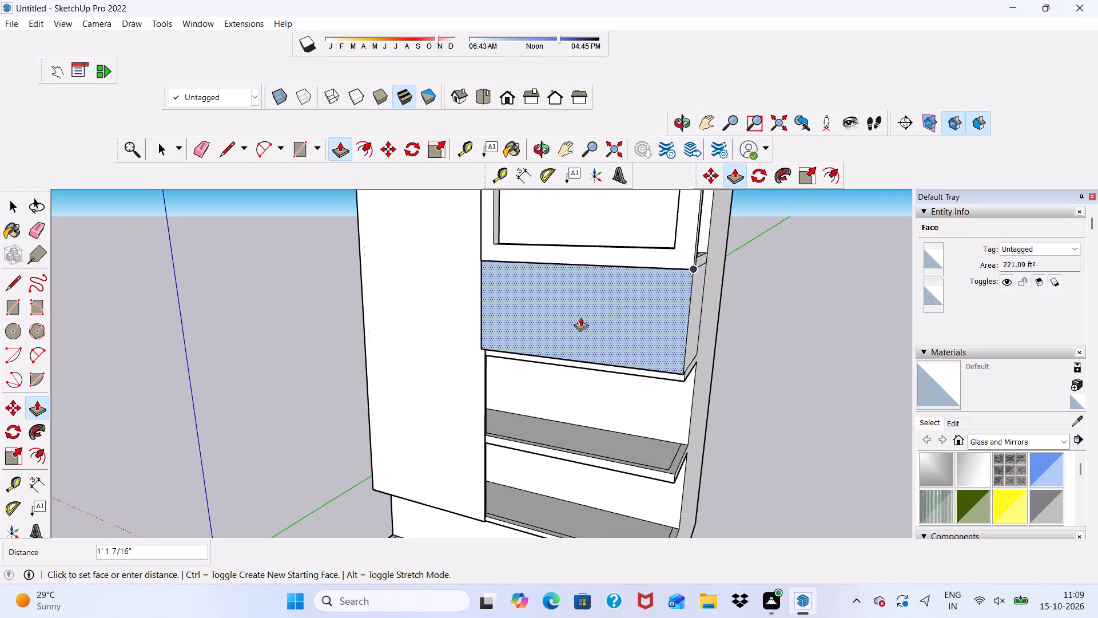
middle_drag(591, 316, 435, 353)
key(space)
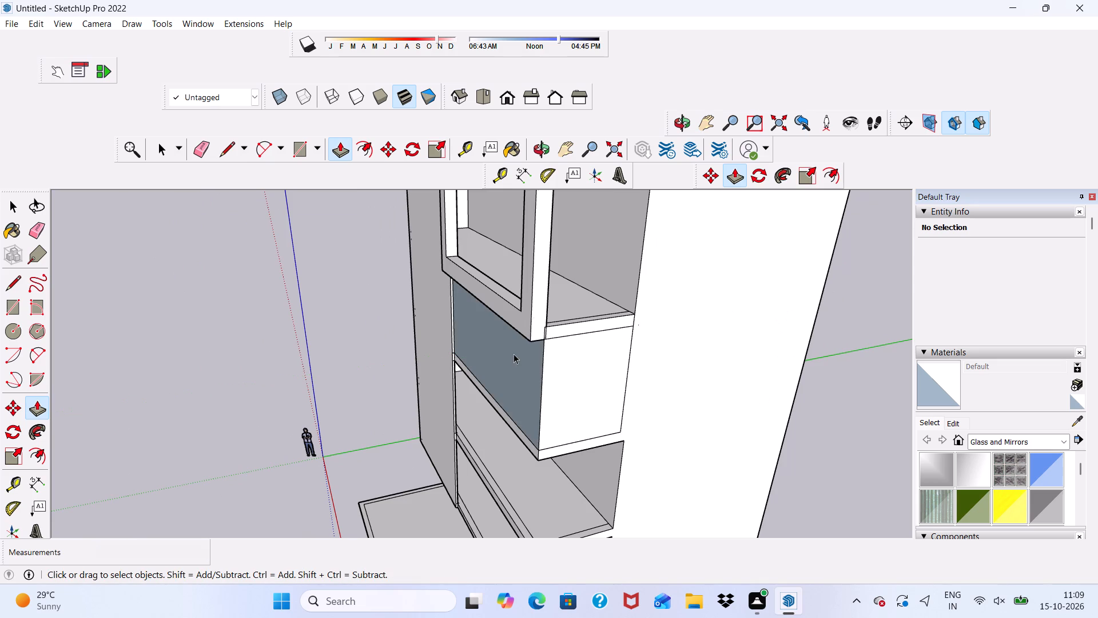
Delete the end face closing off the compartment behind the new front panel.
scroll(514, 354, up, 3)
click(646, 366)
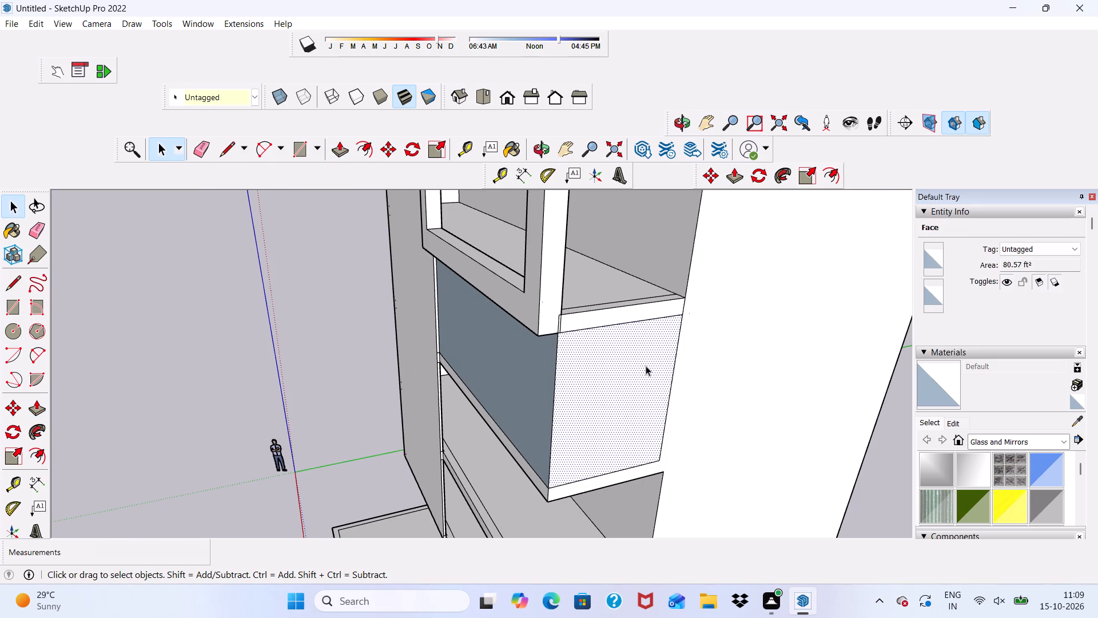
key(Delete)
scroll(546, 444, up, 5)
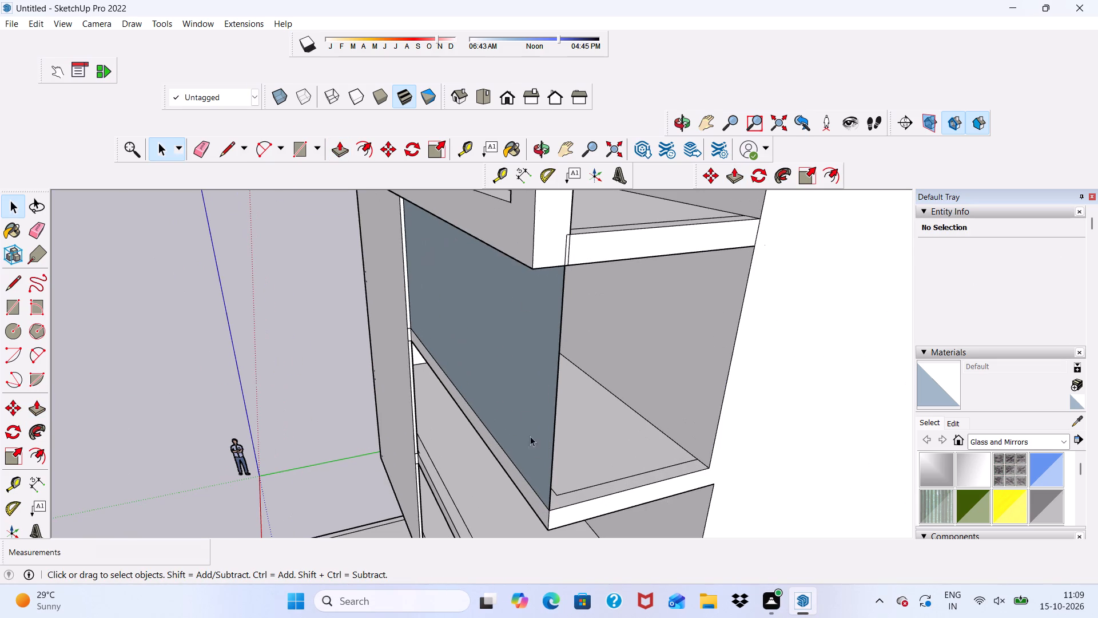
Draw a rectangle about 22' 1 5/16" by 1' 7 3/16" along the top edge of the new front panel.
middle_drag(524, 374, 671, 298)
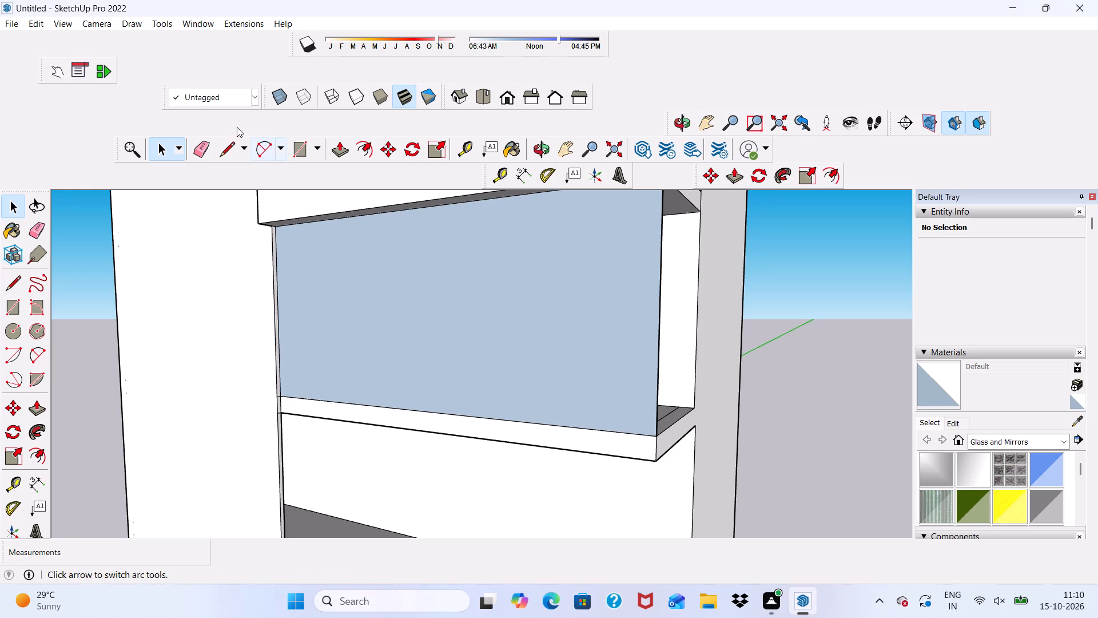
click(302, 140)
scroll(344, 267, down, 4)
scroll(429, 322, up, 1)
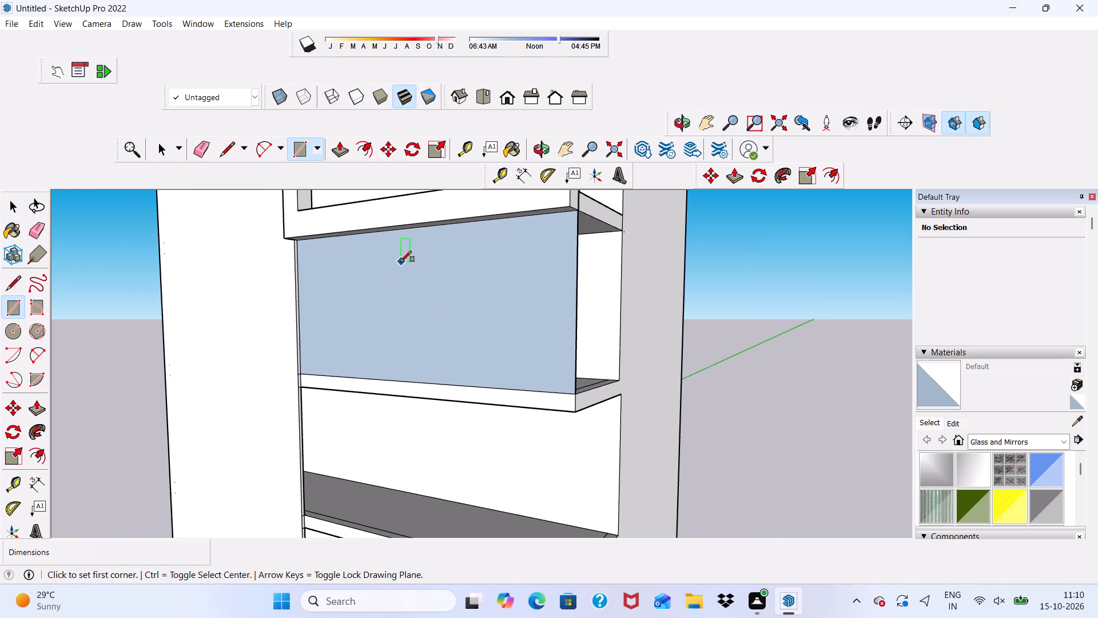
scroll(349, 241, up, 5)
scroll(260, 255, up, 4)
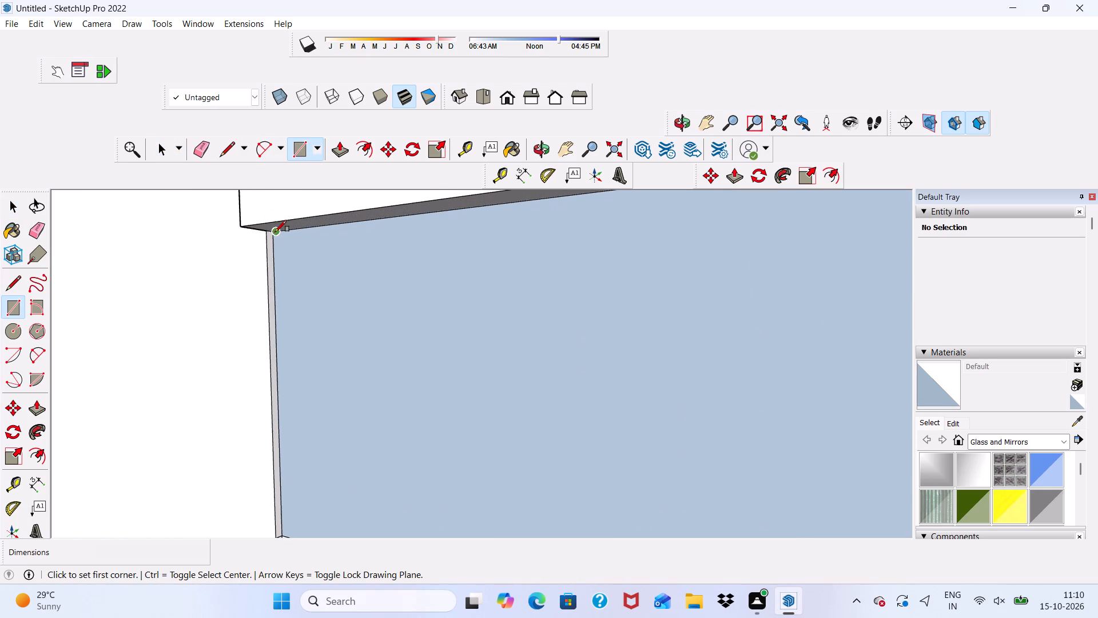
scroll(275, 232, up, 4)
click(273, 232)
scroll(330, 267, down, 9)
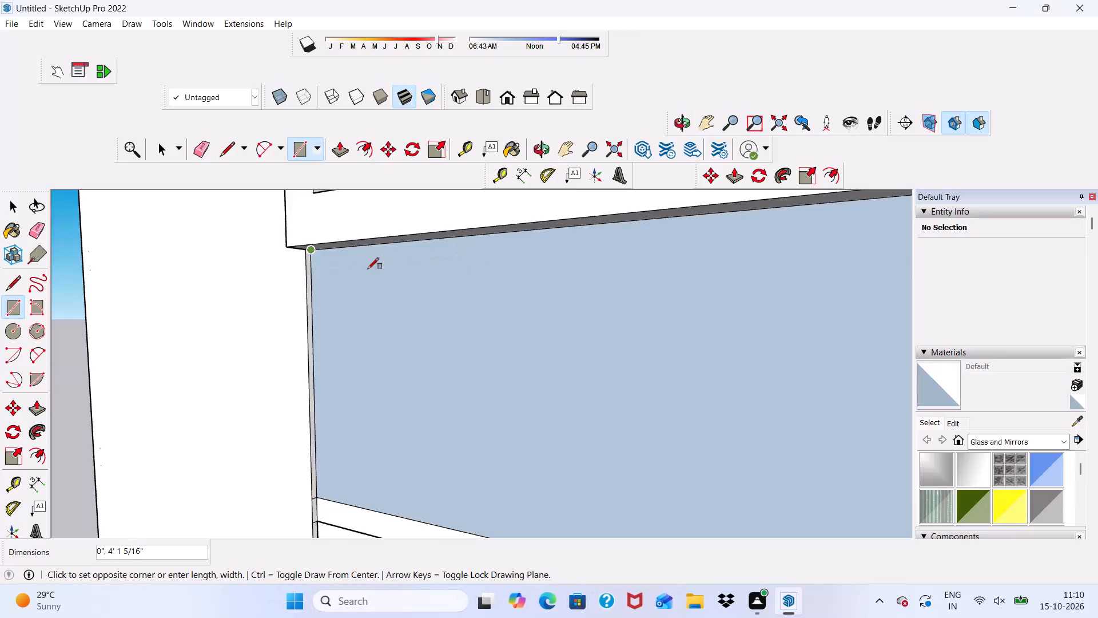
scroll(368, 269, down, 2)
scroll(451, 320, up, 1)
scroll(573, 259, down, 2)
scroll(701, 294, up, 1)
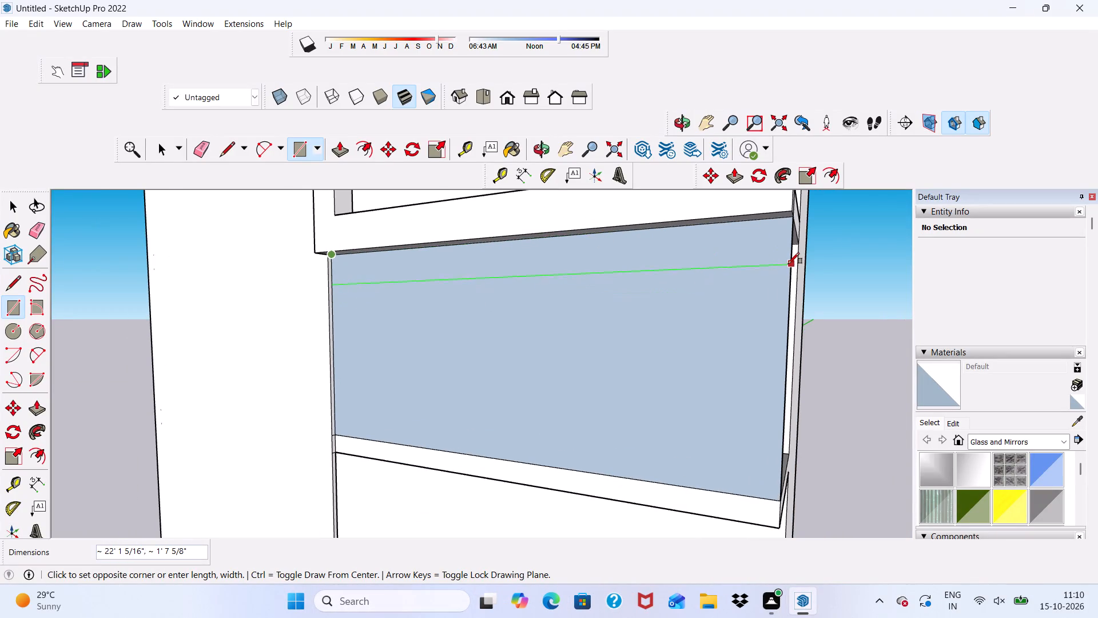
click(788, 264)
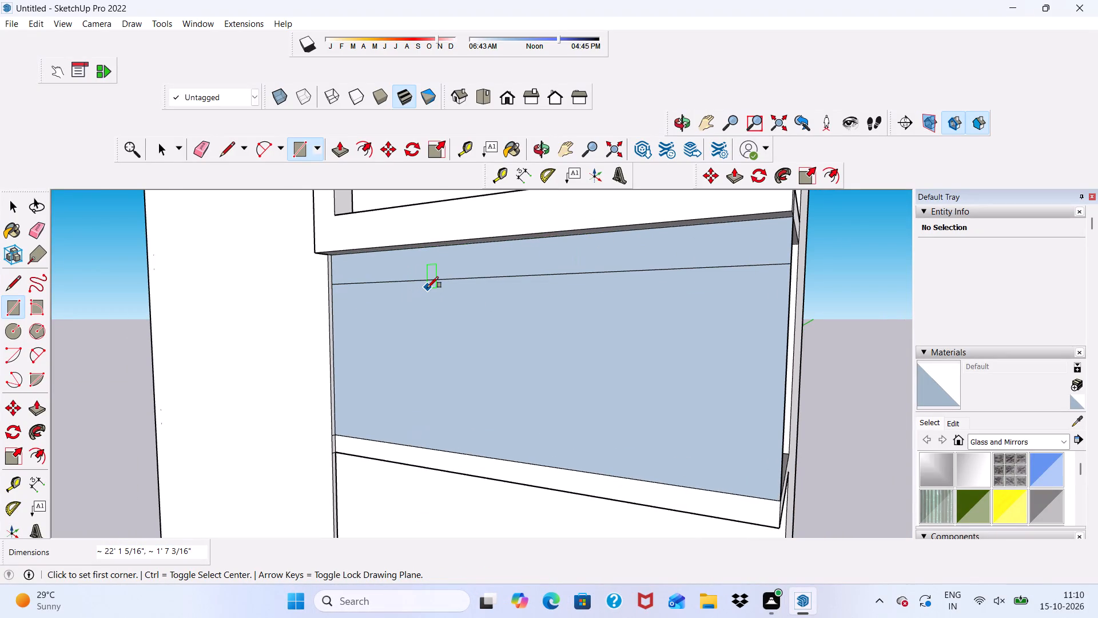
scroll(441, 295, down, 1)
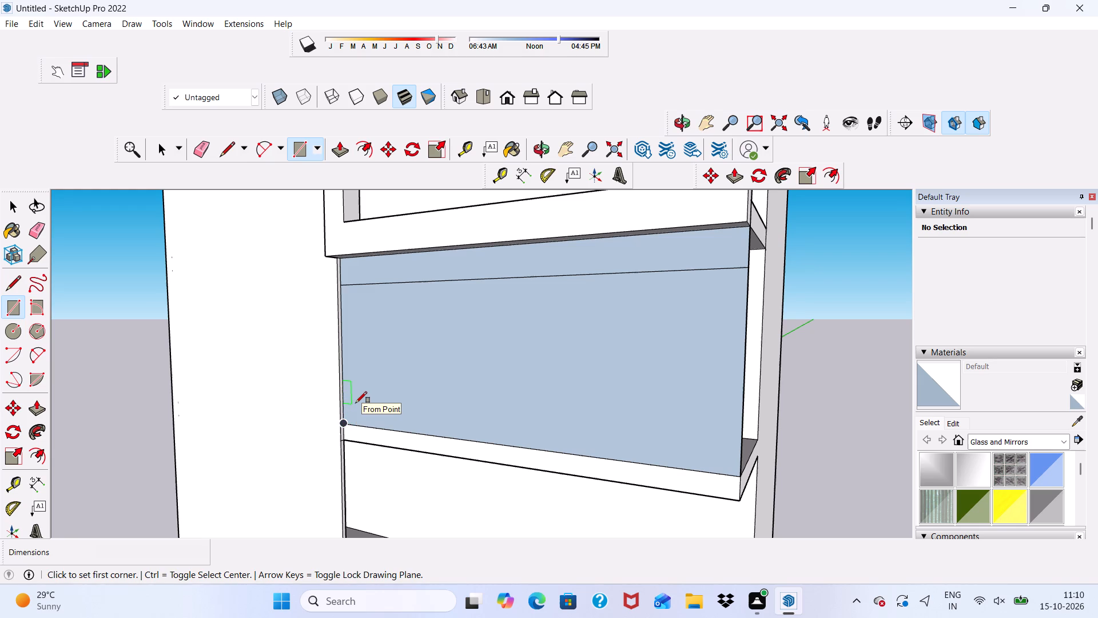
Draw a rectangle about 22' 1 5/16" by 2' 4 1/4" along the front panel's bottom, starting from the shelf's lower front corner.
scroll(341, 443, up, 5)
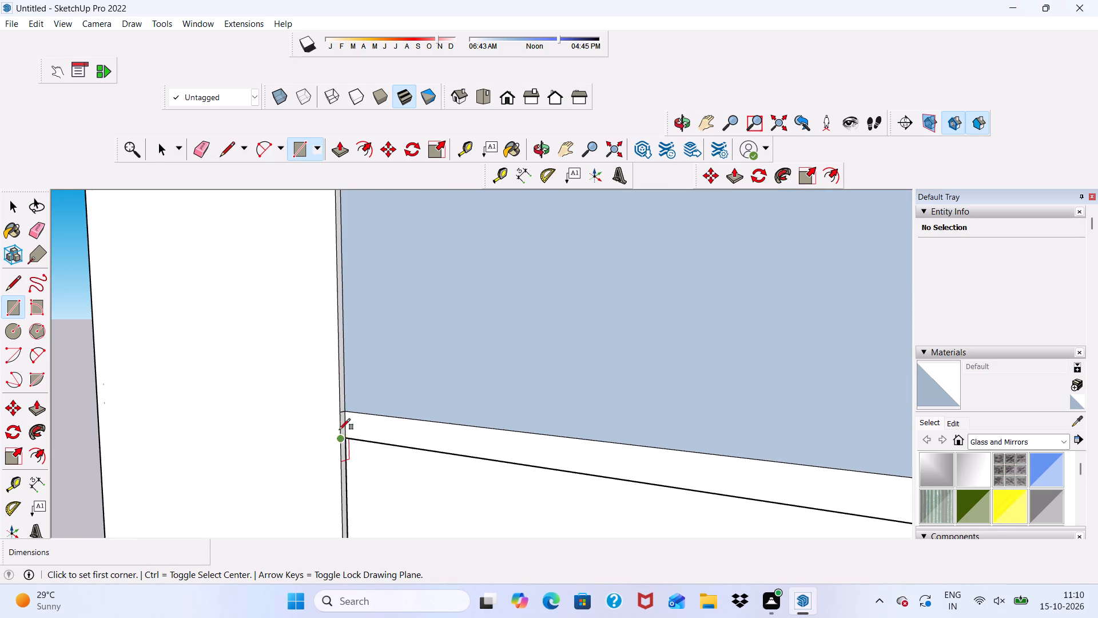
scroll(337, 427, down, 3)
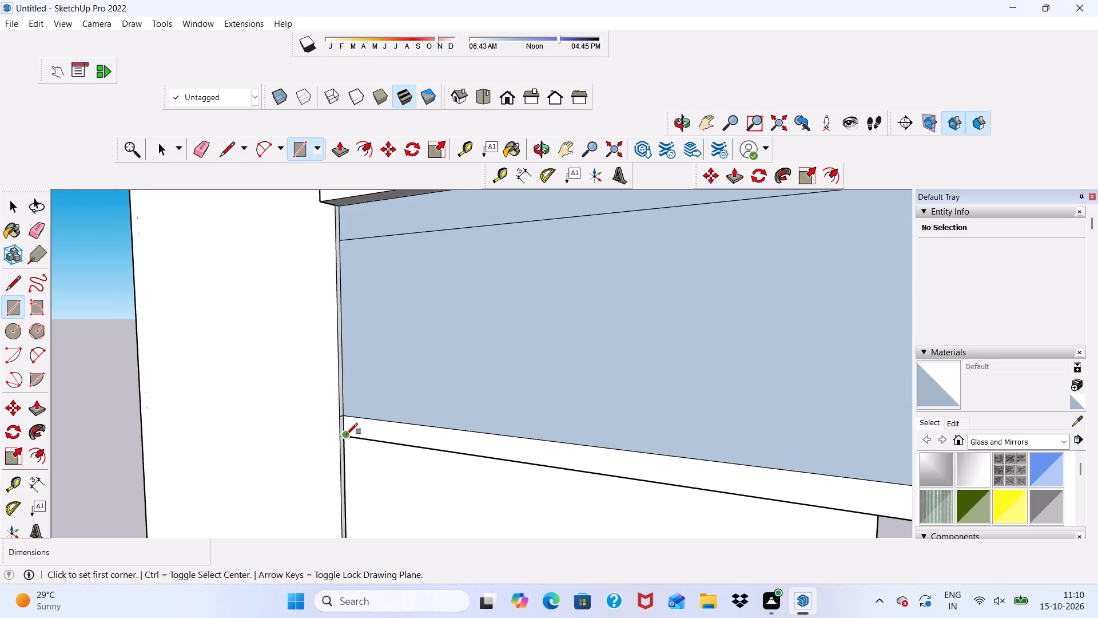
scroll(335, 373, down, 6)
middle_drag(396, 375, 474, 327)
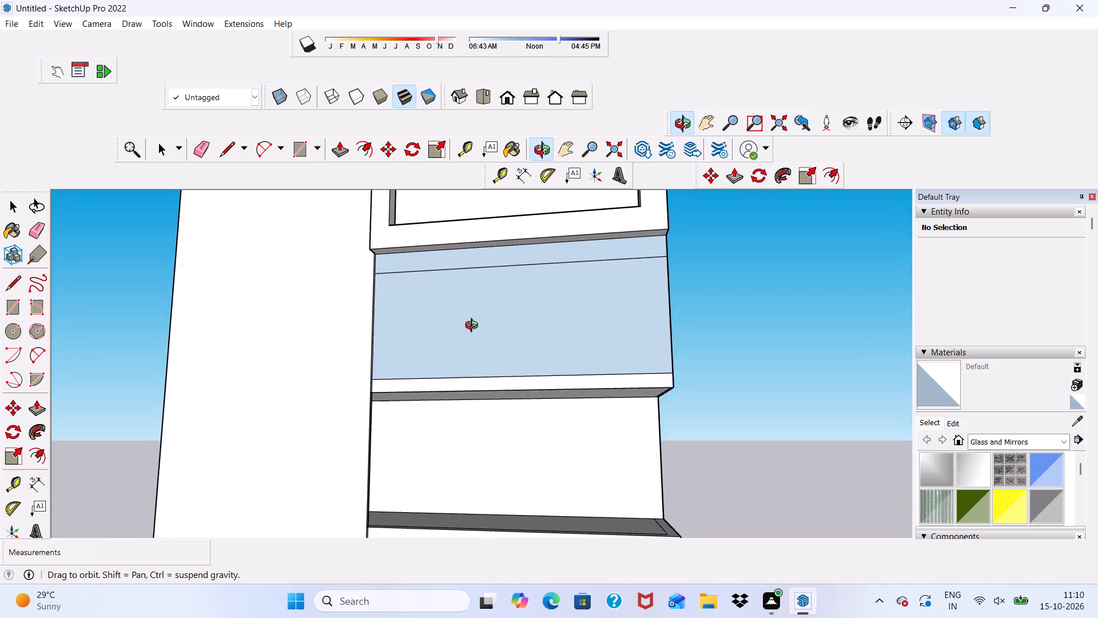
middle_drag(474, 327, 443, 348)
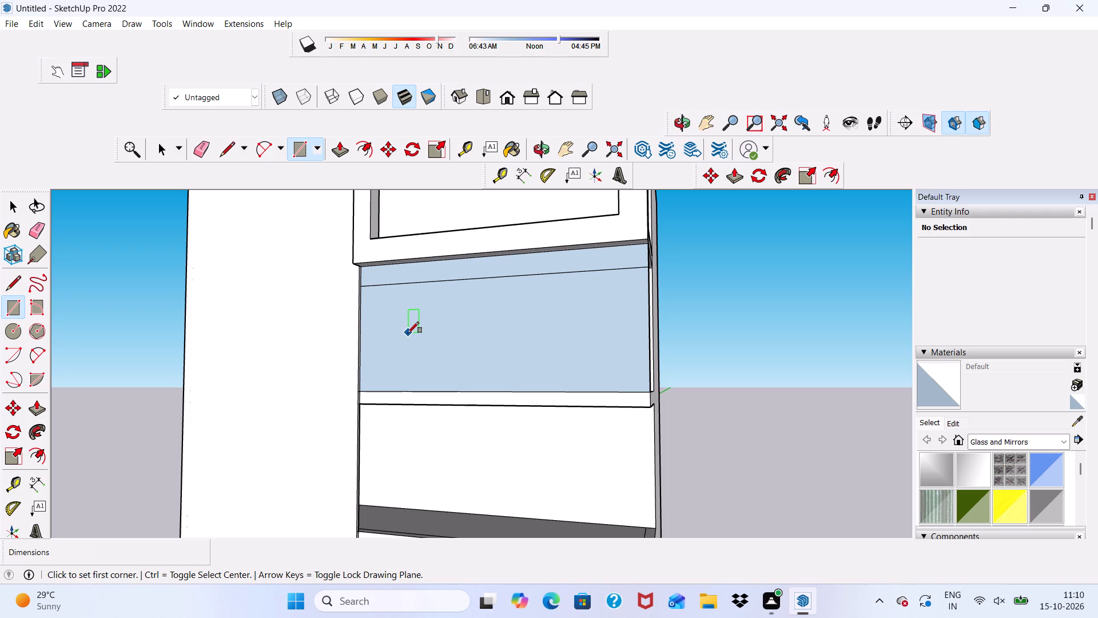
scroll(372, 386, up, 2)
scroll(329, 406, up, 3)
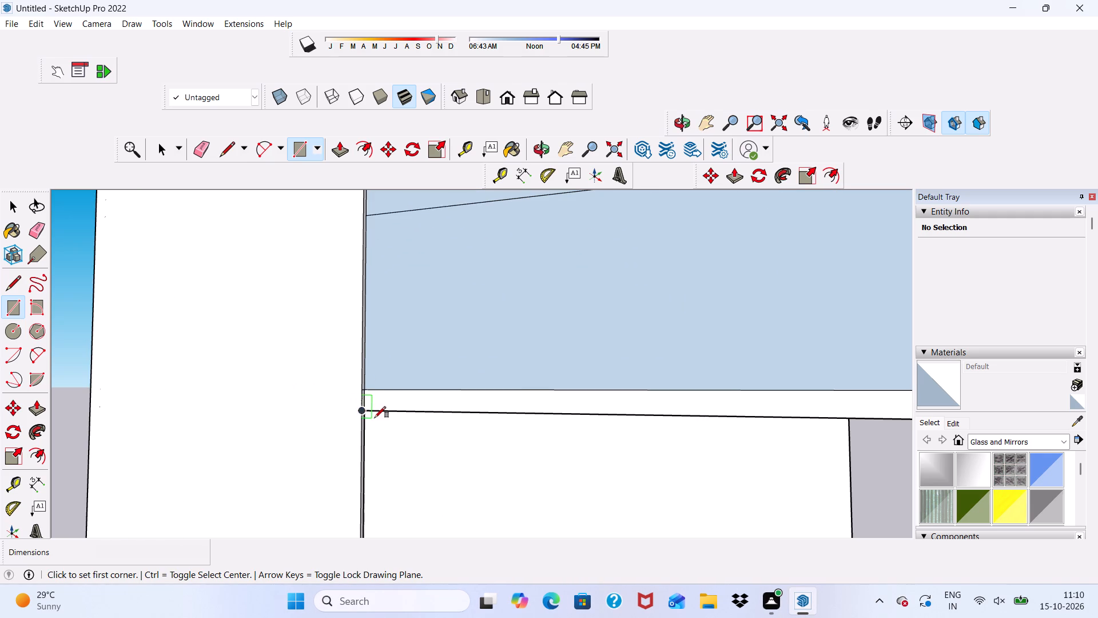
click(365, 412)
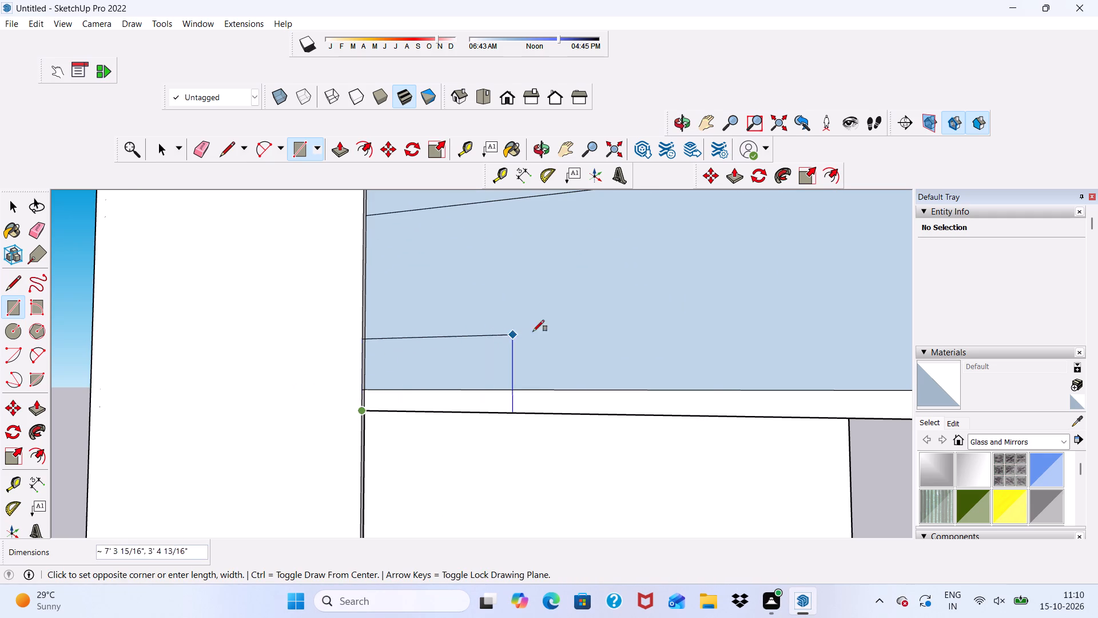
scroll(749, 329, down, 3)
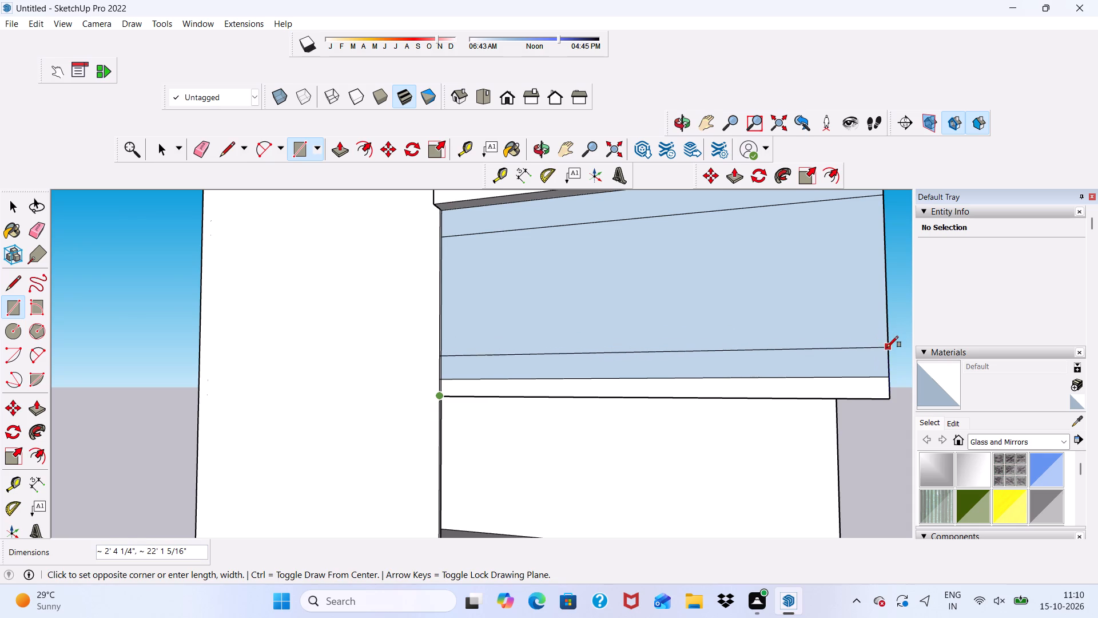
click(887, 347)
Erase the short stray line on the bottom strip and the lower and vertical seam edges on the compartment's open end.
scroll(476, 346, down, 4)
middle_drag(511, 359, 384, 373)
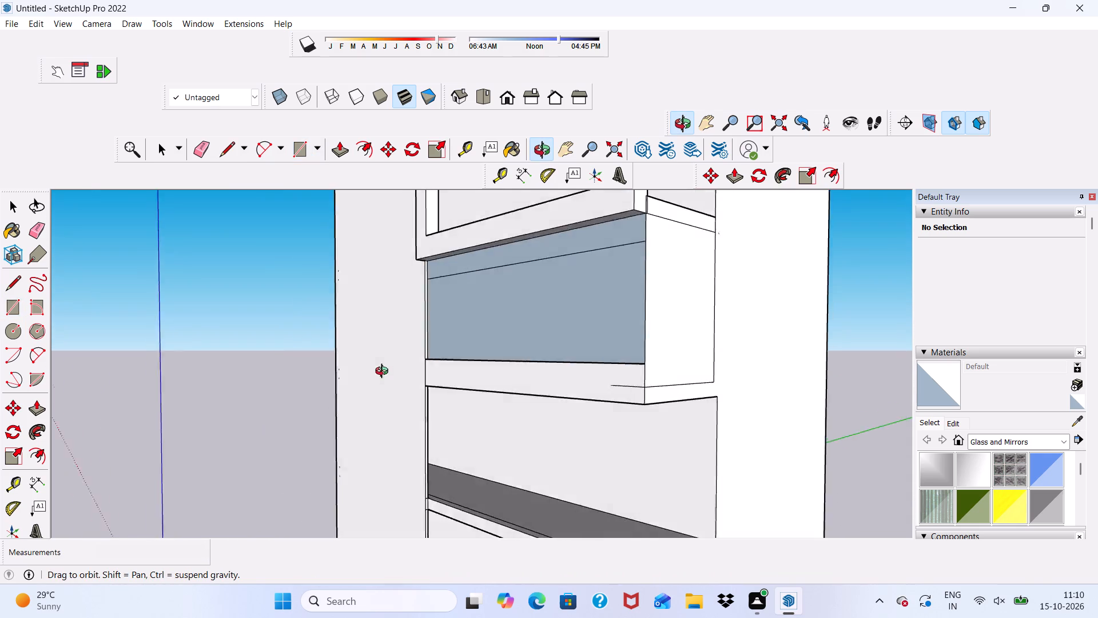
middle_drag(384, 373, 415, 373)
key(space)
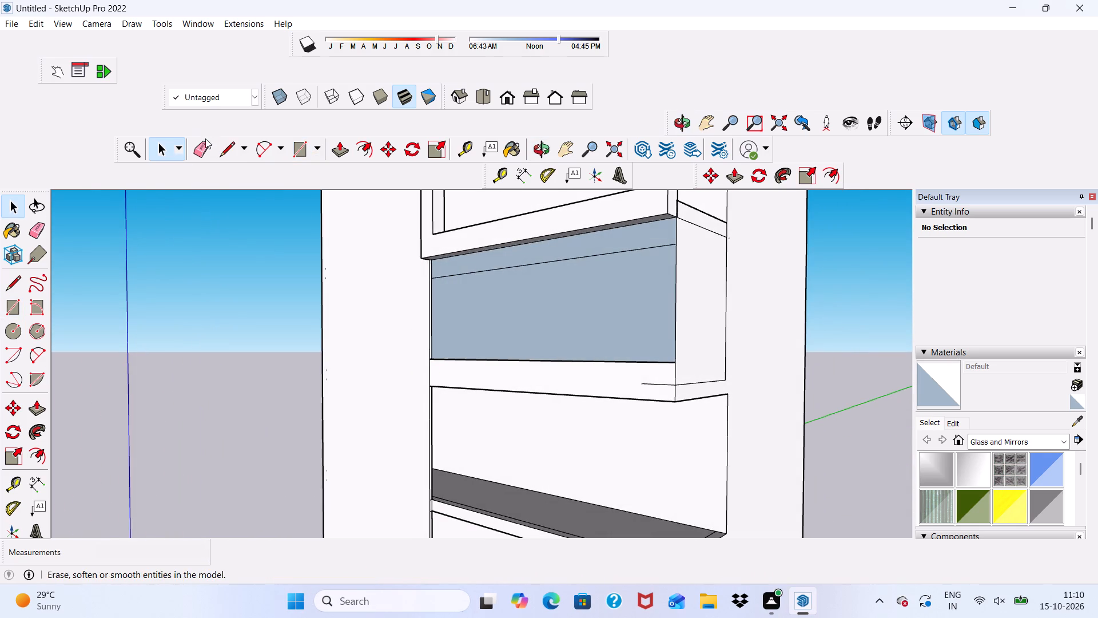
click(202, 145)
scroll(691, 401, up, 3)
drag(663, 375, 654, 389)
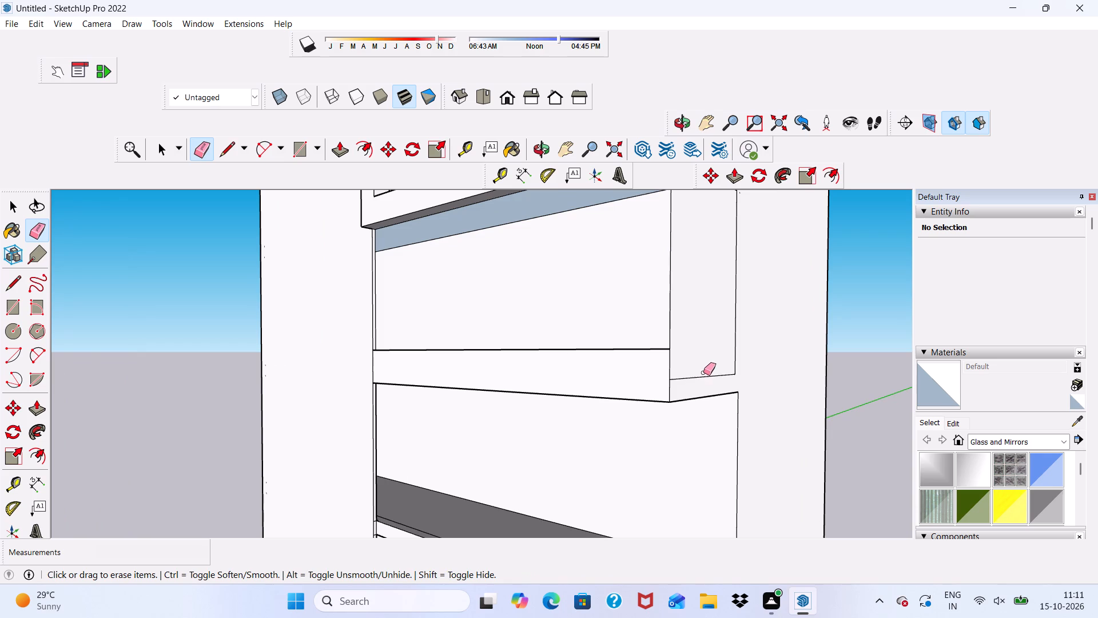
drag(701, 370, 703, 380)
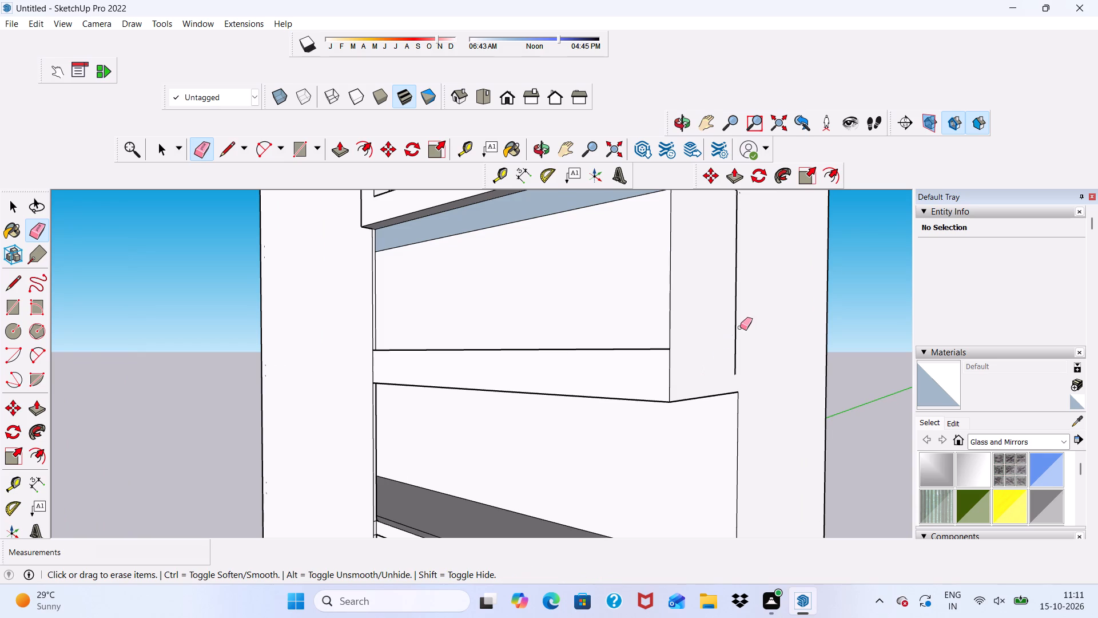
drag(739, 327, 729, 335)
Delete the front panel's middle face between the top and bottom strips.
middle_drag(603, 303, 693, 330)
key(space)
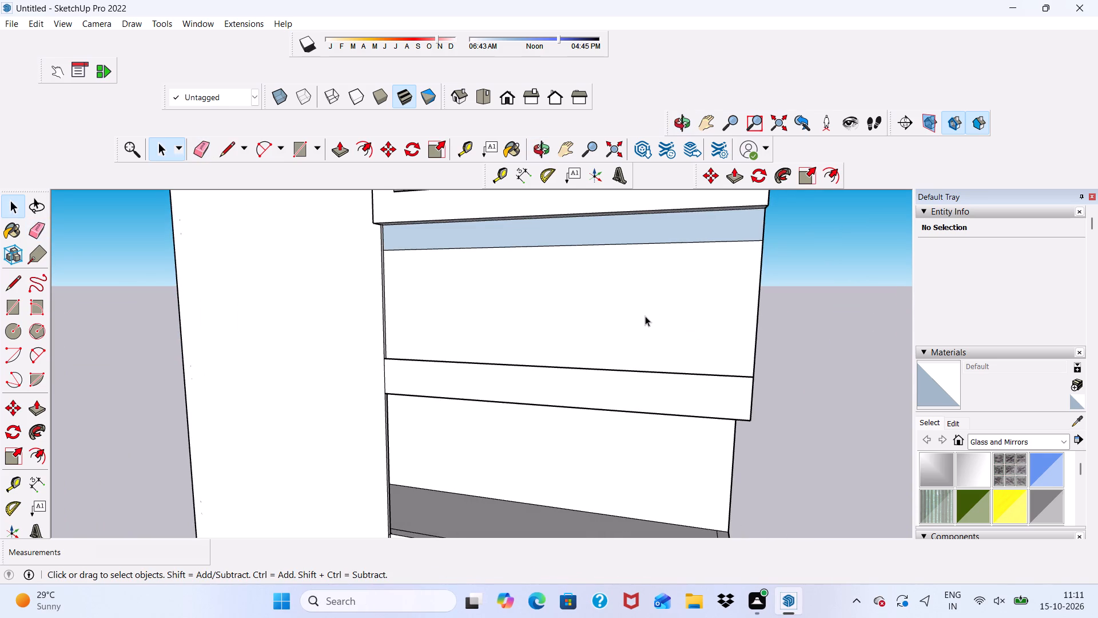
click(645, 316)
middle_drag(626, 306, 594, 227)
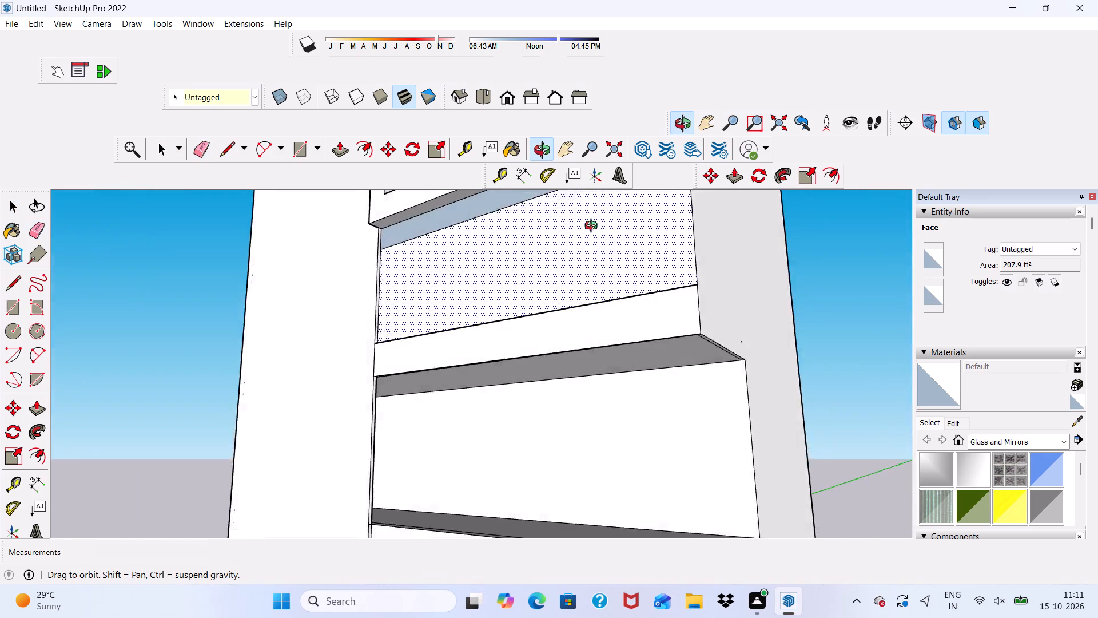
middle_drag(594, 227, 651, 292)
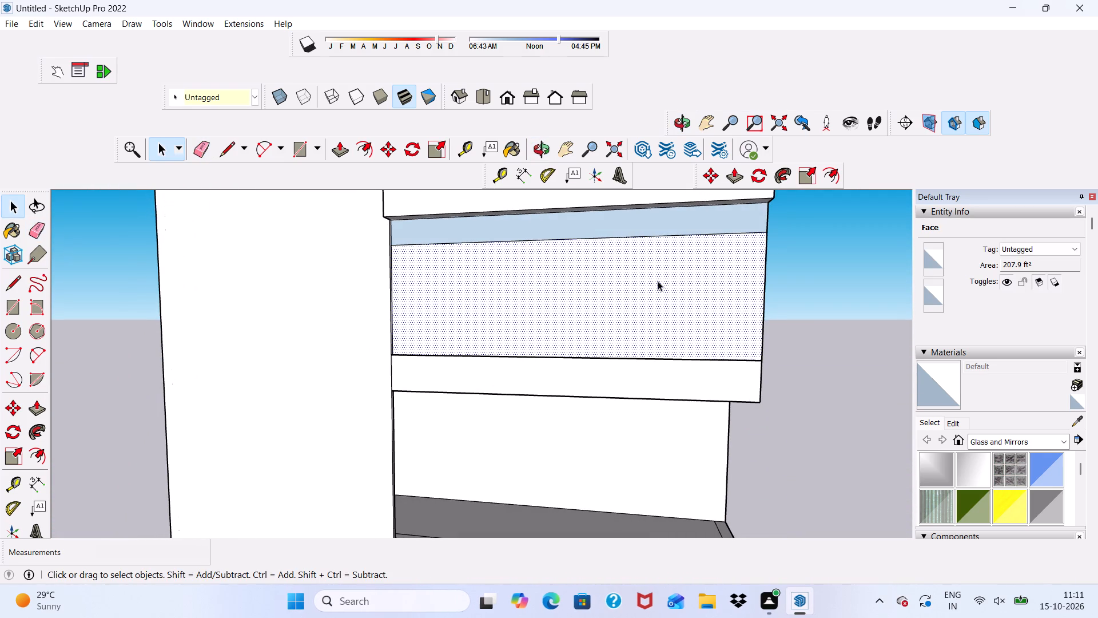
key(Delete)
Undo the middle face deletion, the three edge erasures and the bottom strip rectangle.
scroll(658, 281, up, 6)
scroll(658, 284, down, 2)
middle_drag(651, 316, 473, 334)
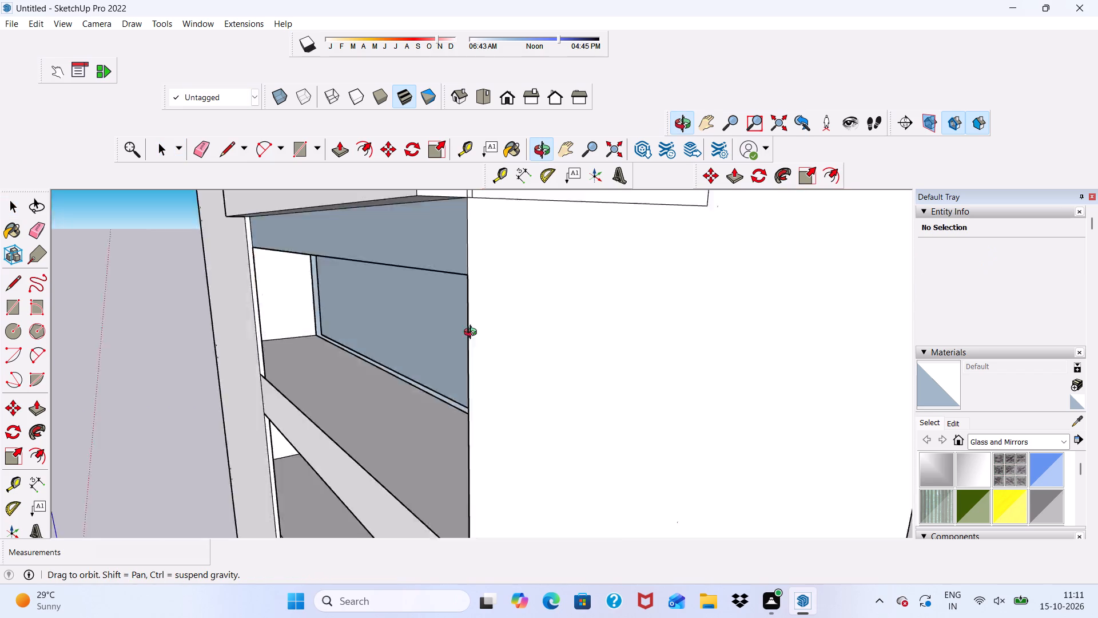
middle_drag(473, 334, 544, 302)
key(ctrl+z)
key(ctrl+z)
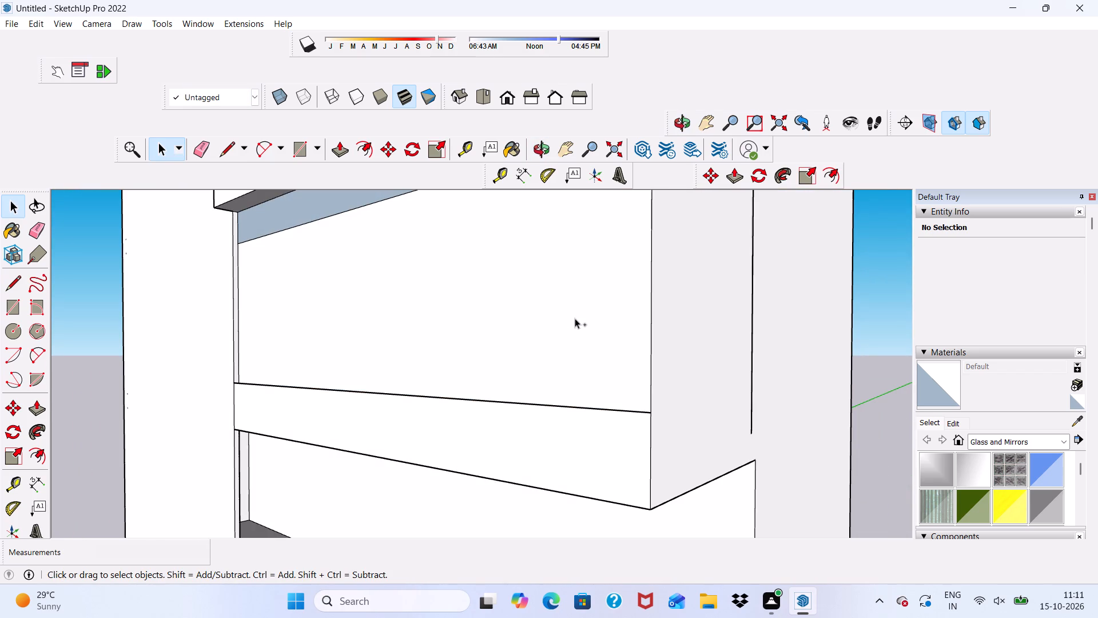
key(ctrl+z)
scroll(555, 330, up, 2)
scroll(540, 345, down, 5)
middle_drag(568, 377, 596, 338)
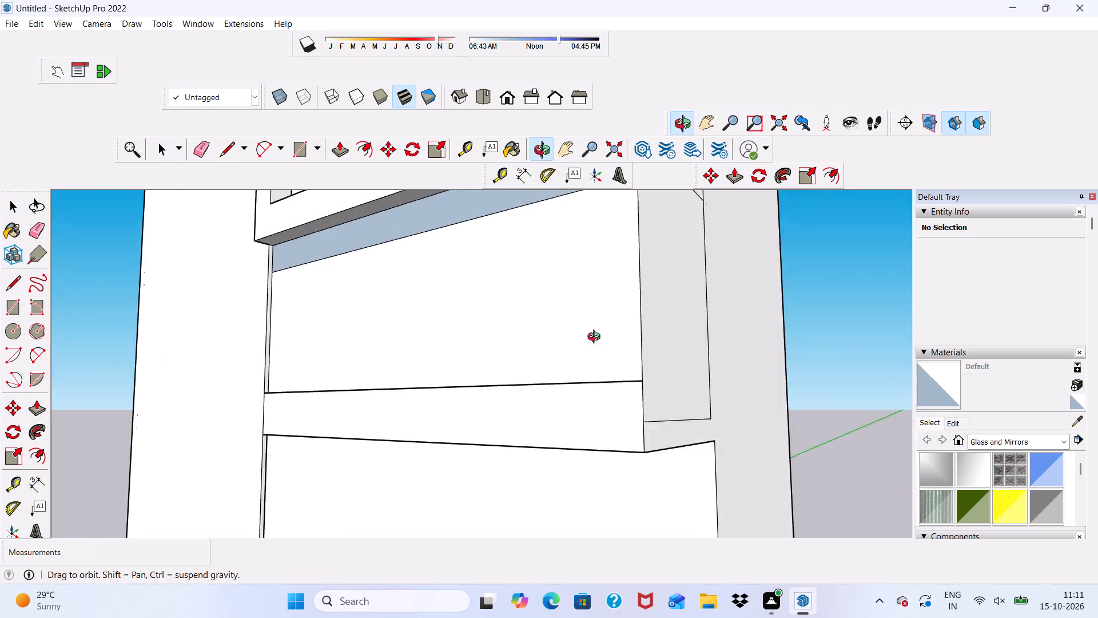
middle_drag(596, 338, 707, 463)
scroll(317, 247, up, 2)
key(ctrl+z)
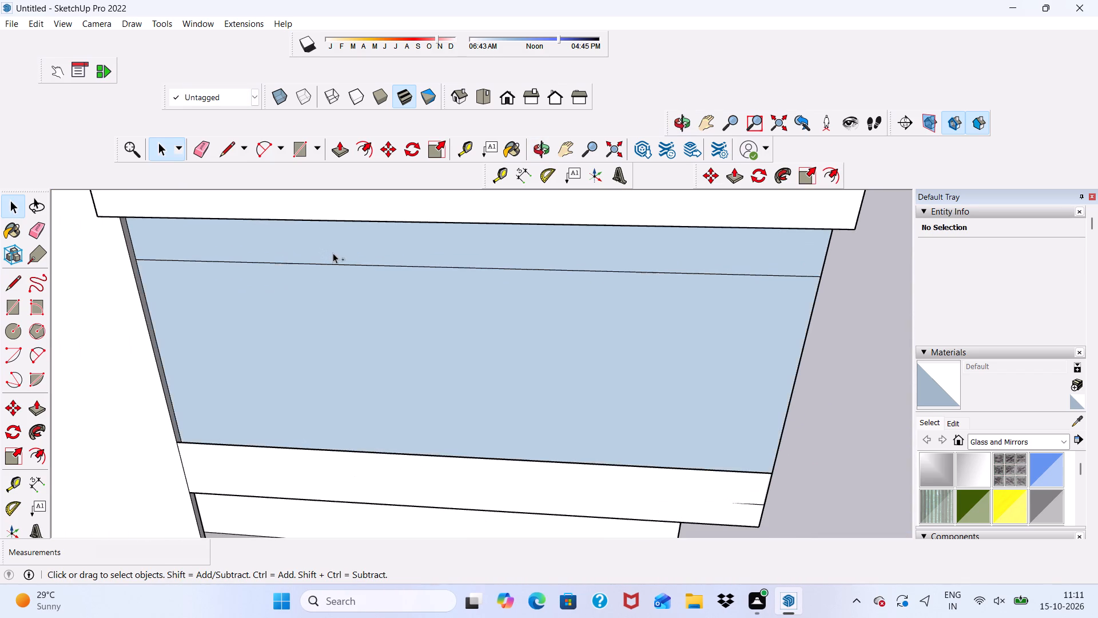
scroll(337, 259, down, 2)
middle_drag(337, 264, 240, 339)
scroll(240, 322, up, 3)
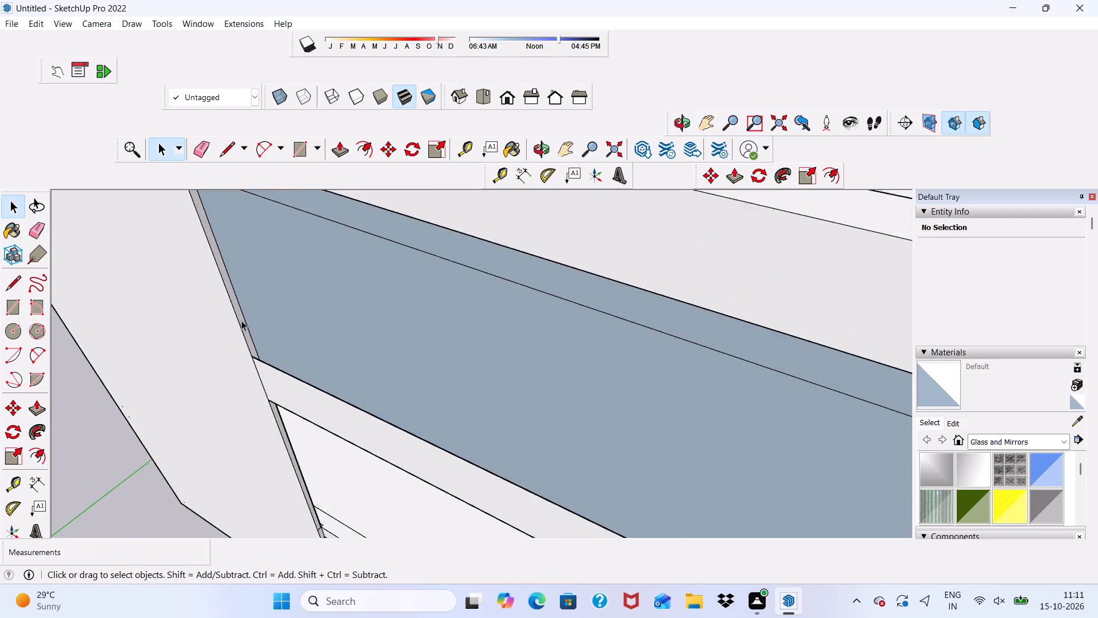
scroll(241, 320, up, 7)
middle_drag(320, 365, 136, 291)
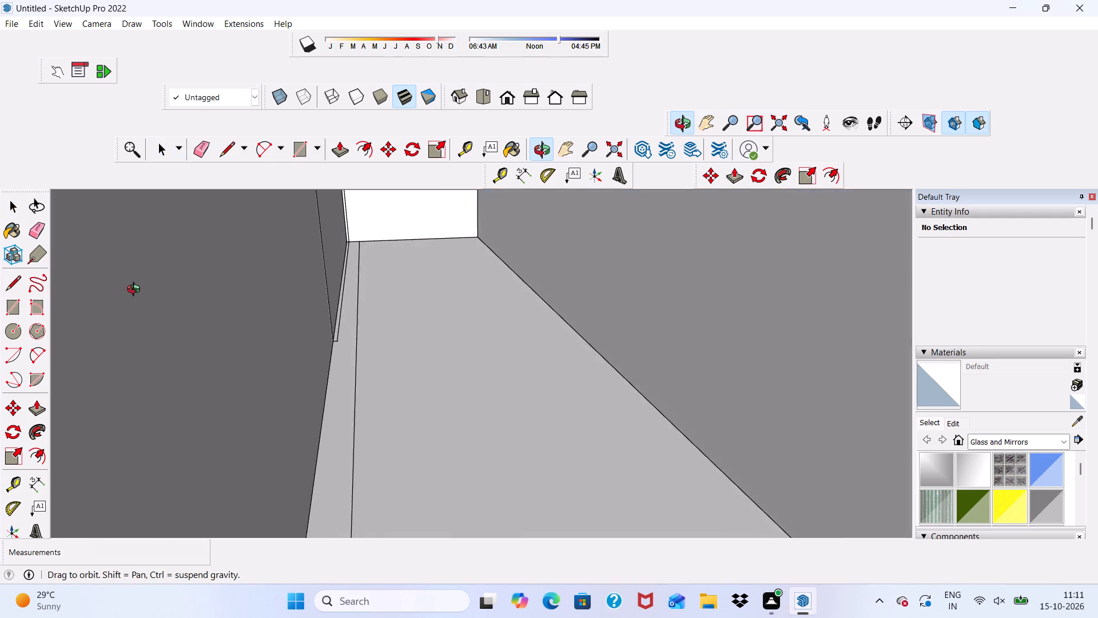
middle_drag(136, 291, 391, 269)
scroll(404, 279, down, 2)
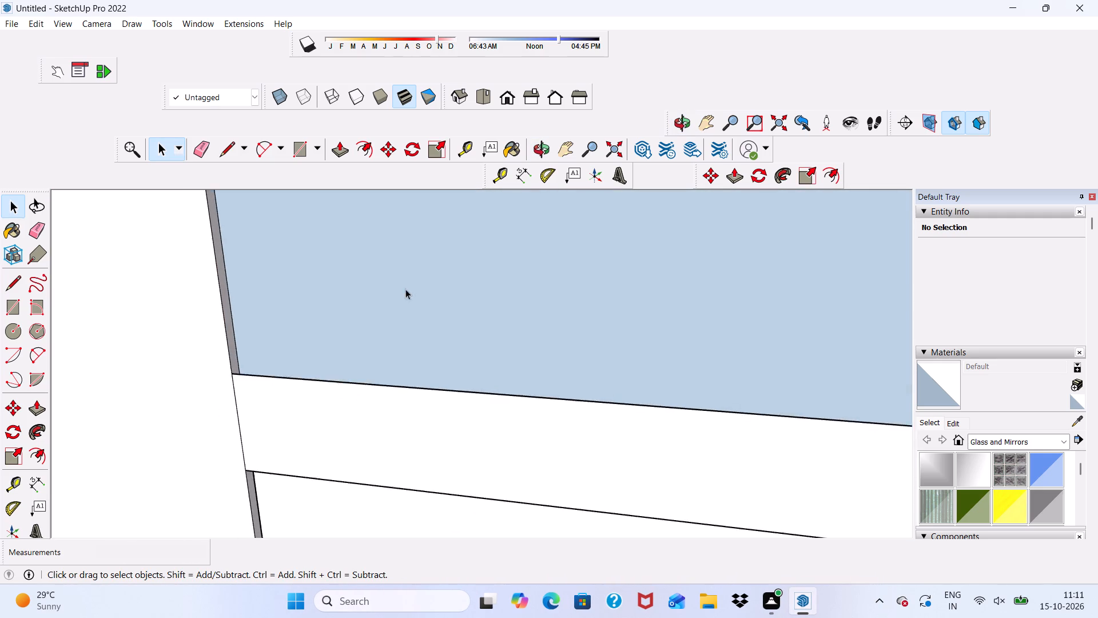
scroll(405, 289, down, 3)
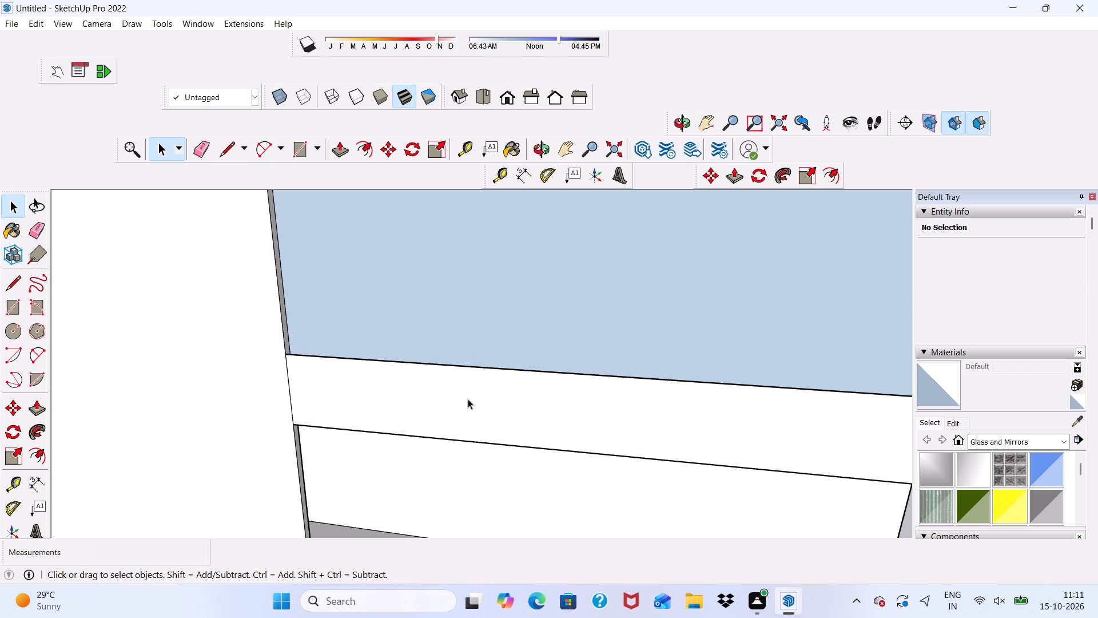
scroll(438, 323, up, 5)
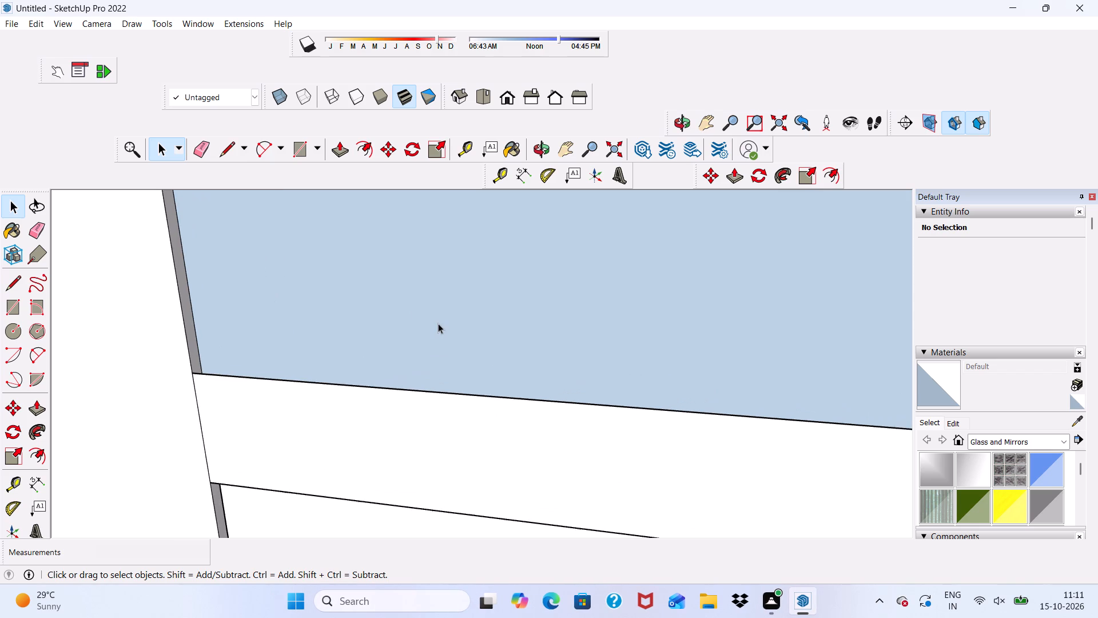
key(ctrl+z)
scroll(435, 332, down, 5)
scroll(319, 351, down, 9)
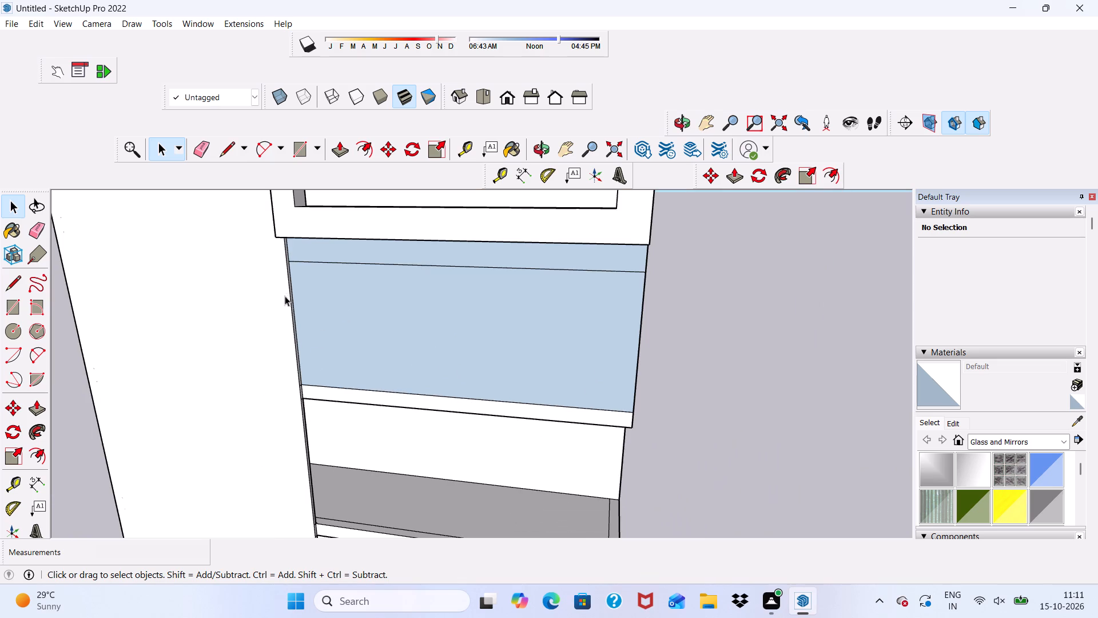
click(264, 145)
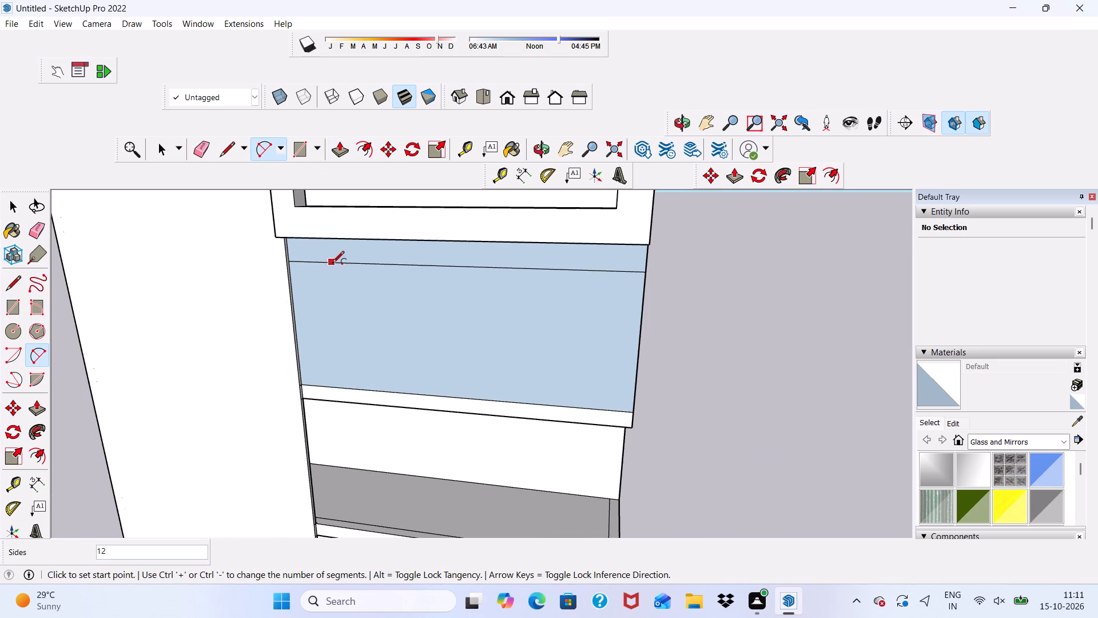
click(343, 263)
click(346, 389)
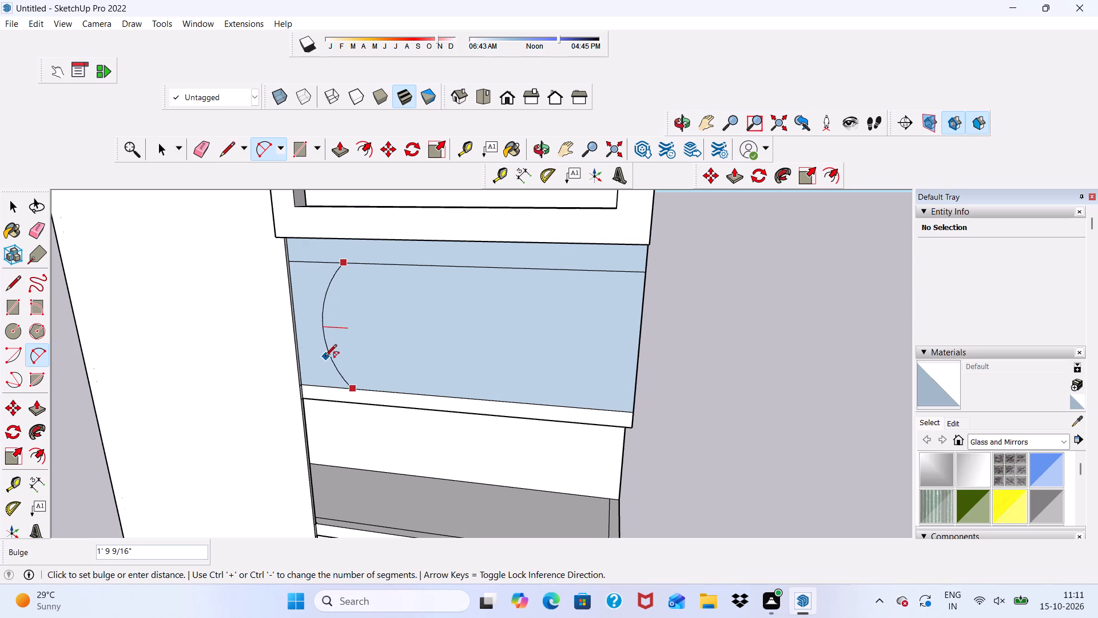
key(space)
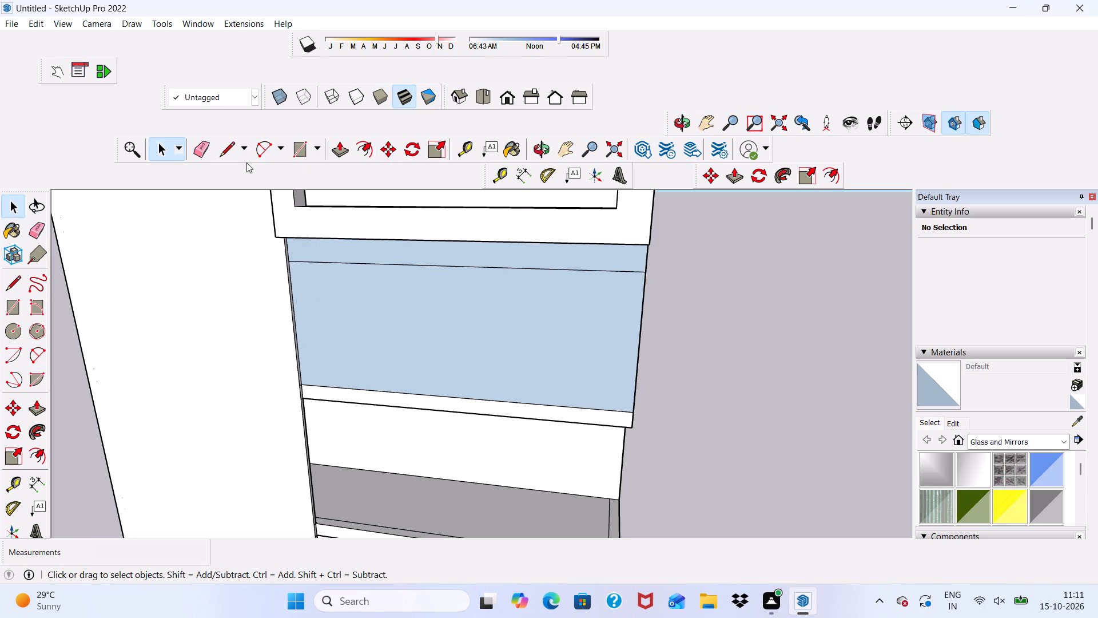
Draw an arc from the front panel's bottom edge up to the top strip line, about 8' 5 15/16" long with a 2' 3 13/16" bulge toward the tall side panel.
click(267, 144)
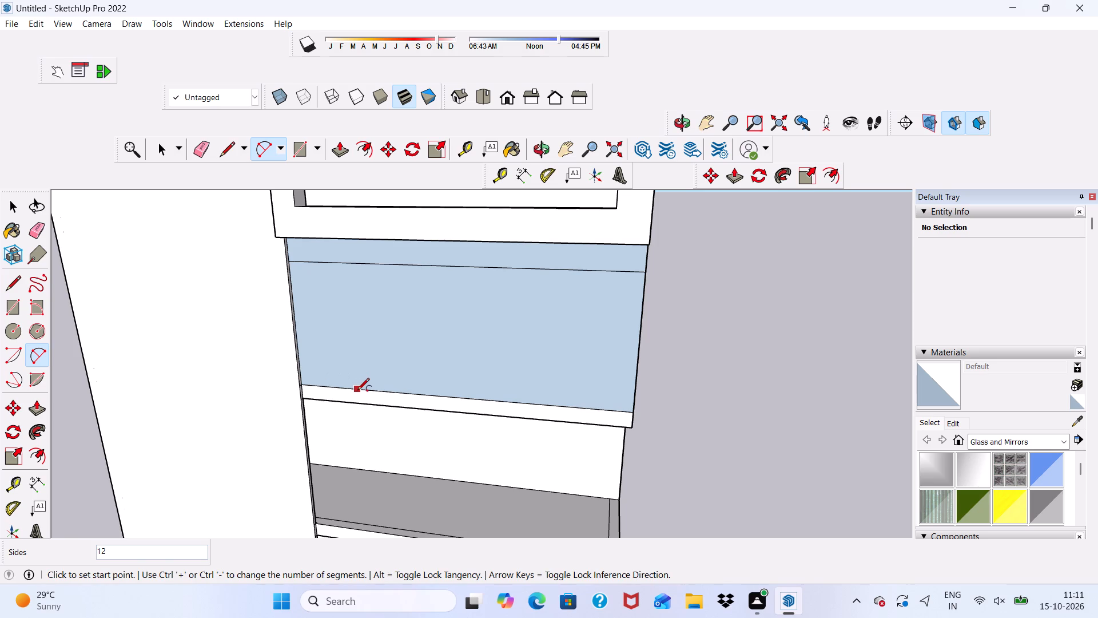
click(357, 391)
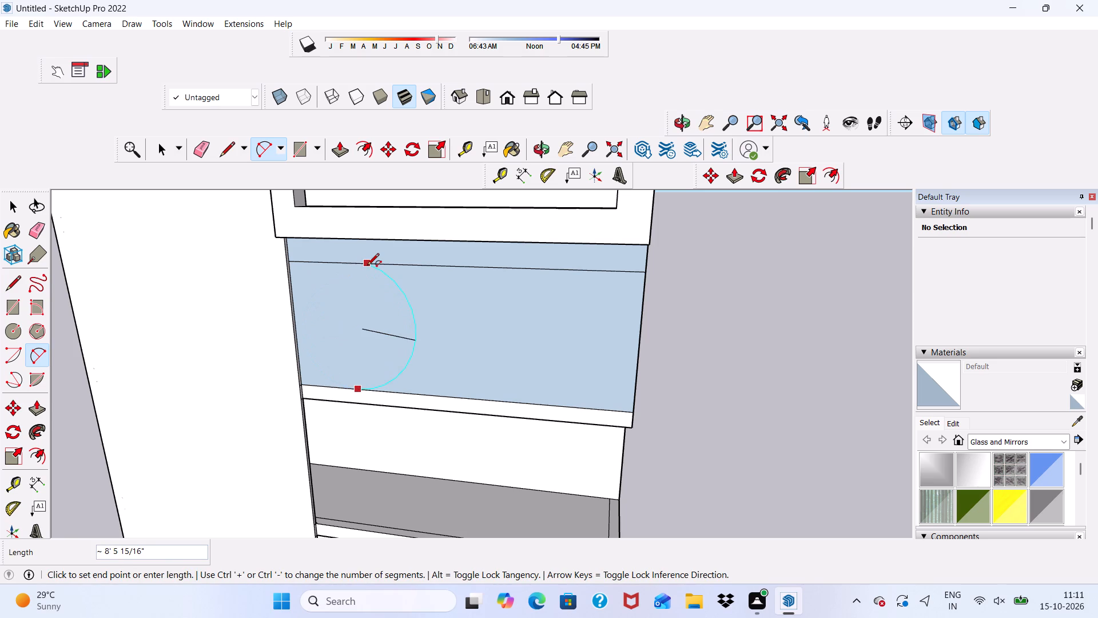
click(367, 266)
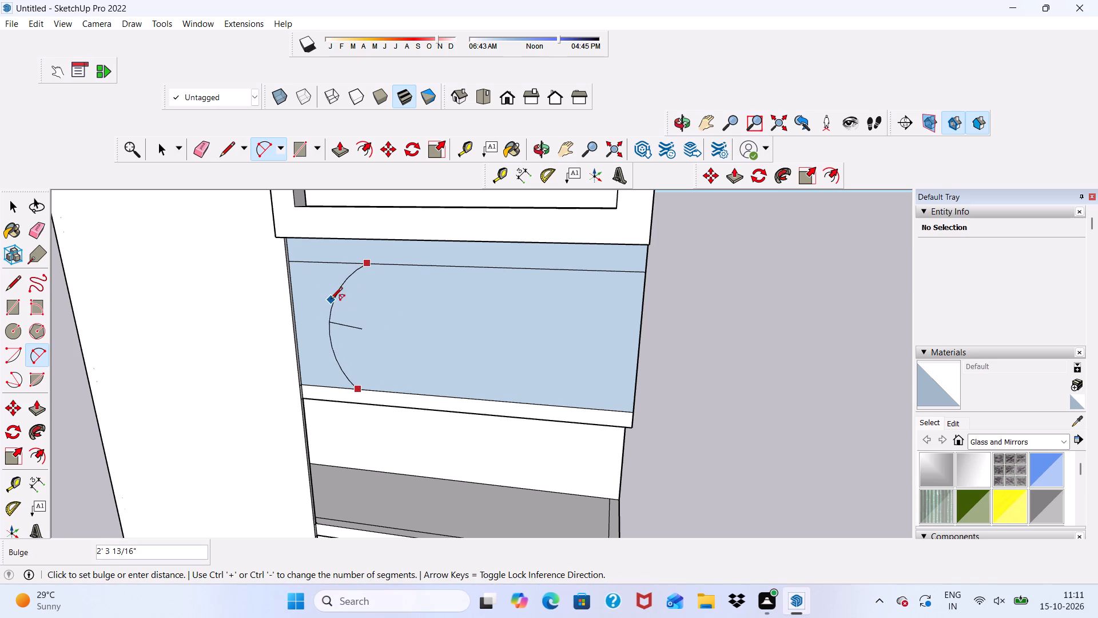
click(331, 300)
key(space)
Erase the part of the top strip line between the tall side panel and the arc's upper end.
scroll(337, 291, up, 2)
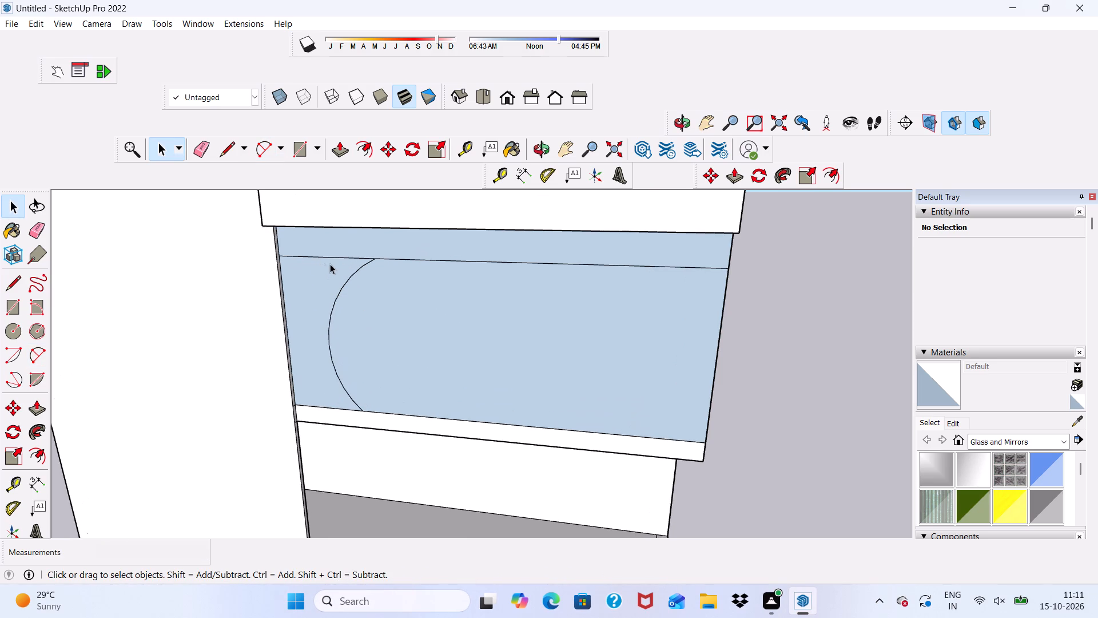
click(198, 149)
drag(327, 248, 325, 259)
scroll(347, 283, down, 2)
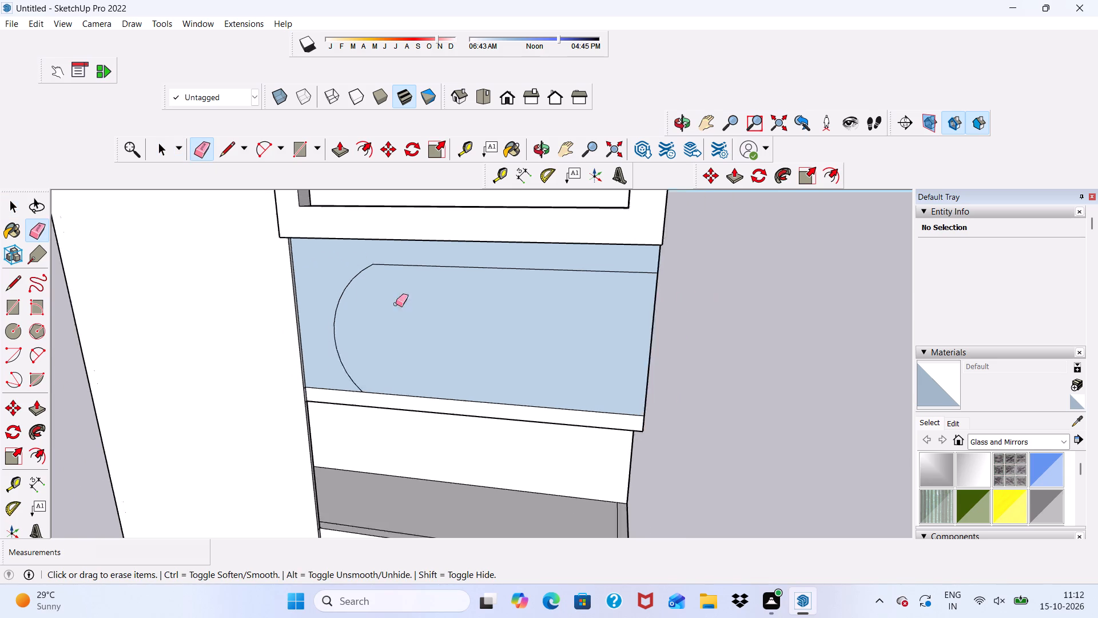
scroll(396, 304, down, 2)
middle_drag(457, 318, 164, 320)
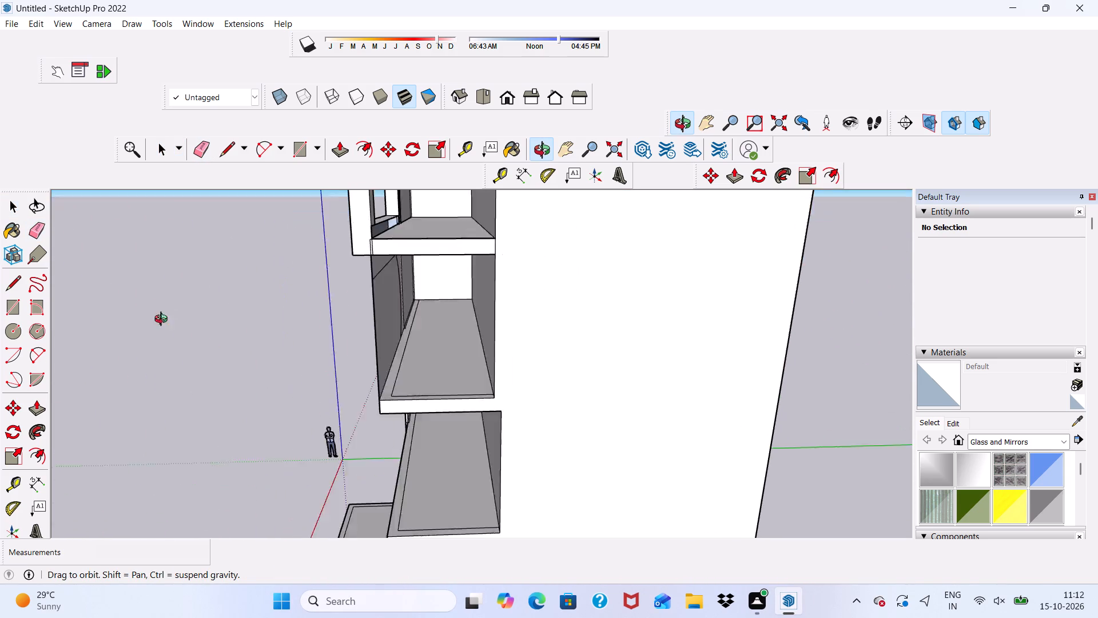
middle_drag(164, 320, 508, 266)
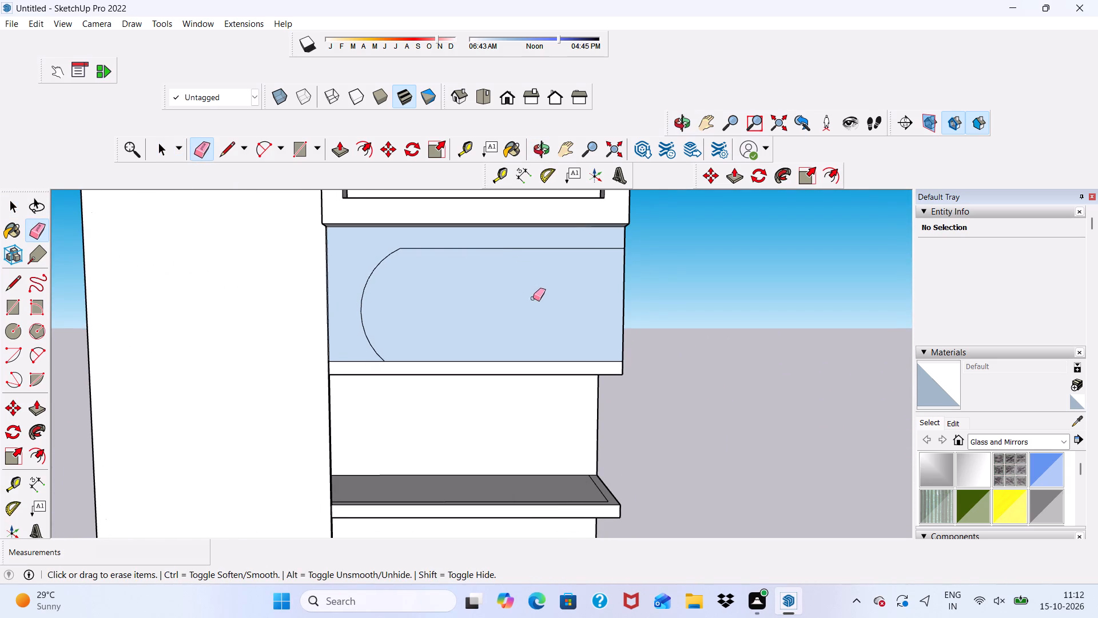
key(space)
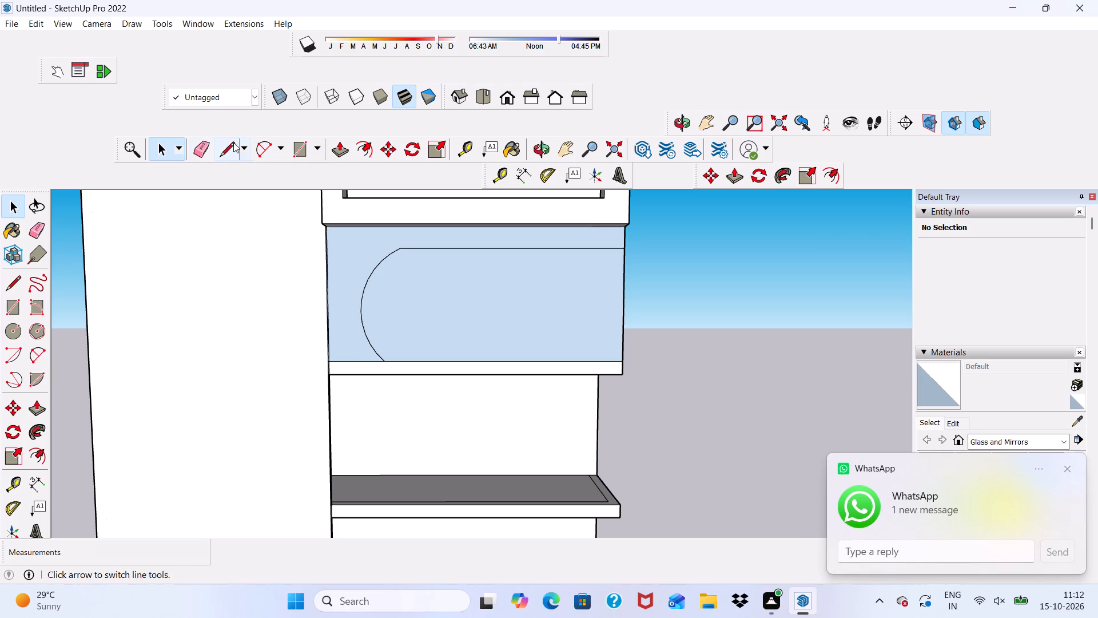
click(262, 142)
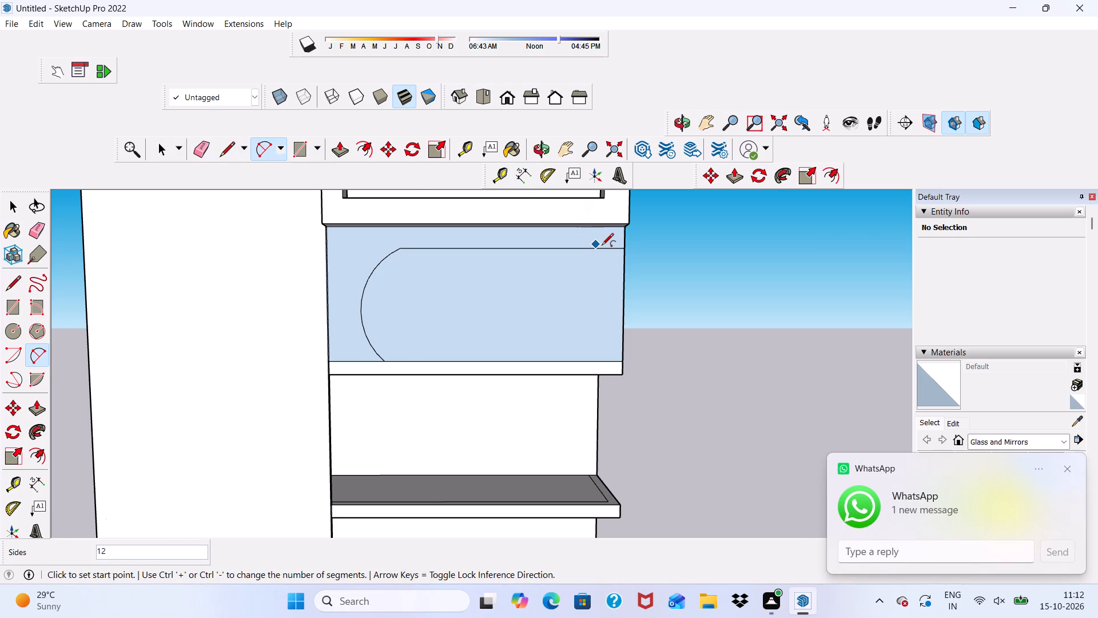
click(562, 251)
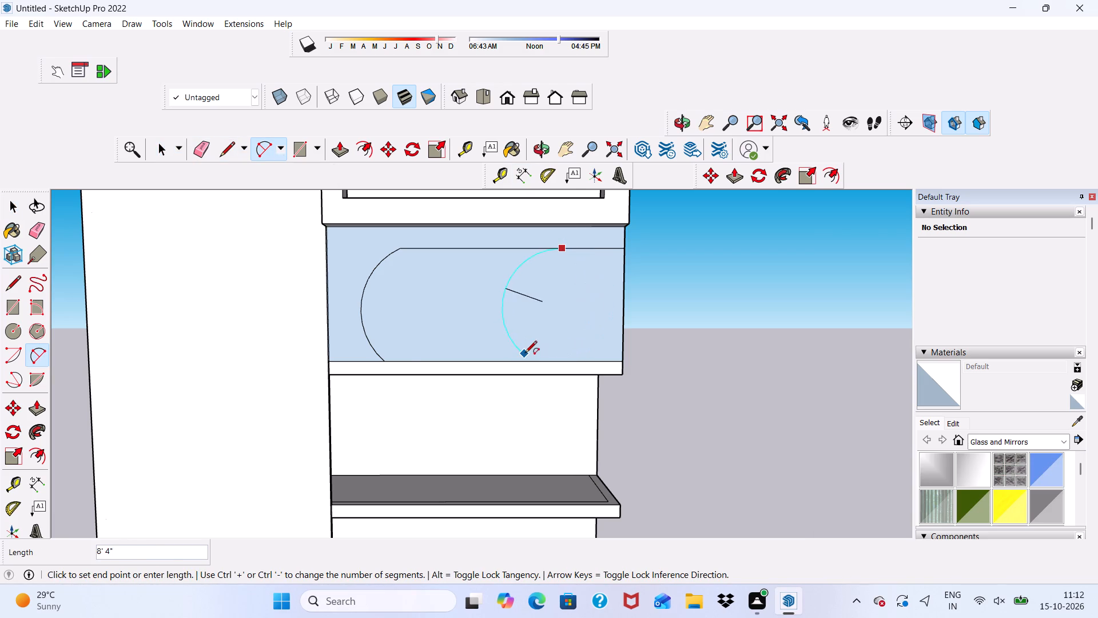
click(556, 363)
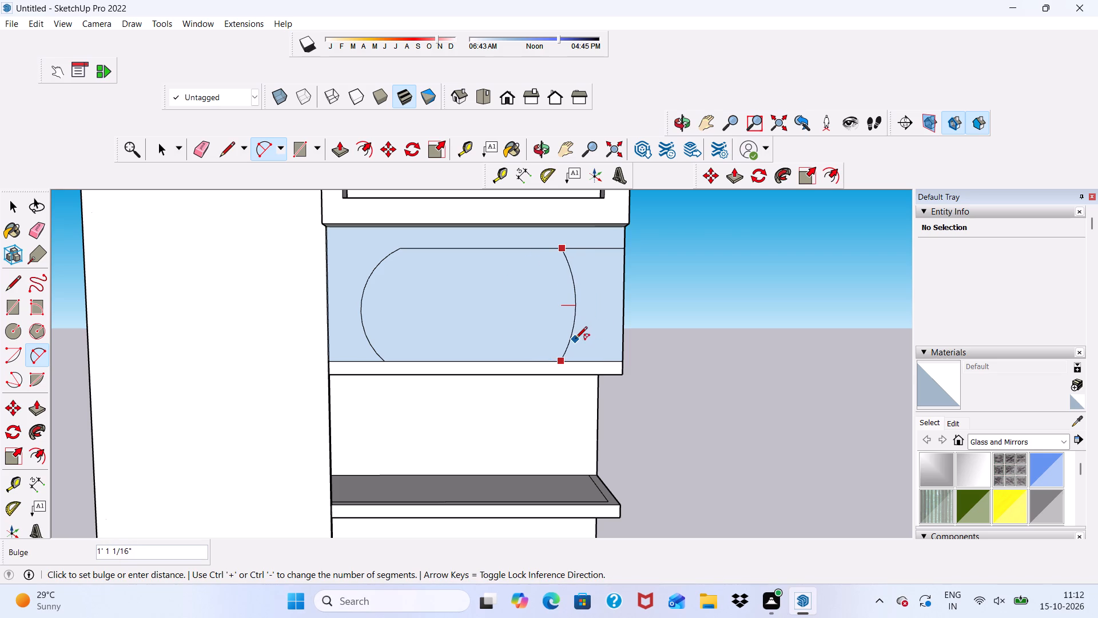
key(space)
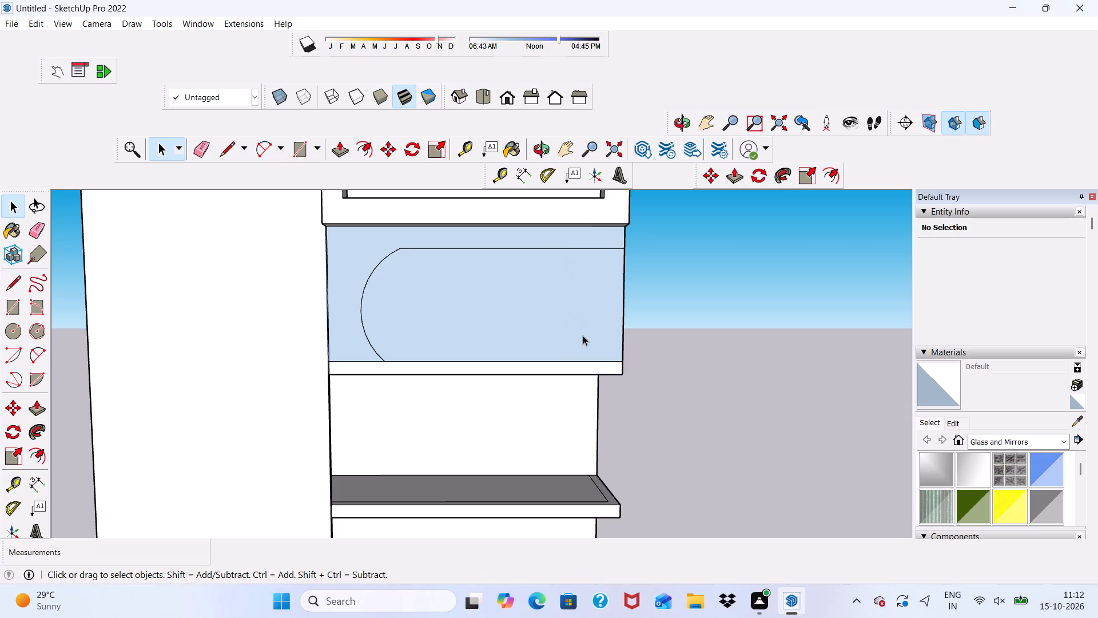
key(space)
Delete the front panel's face beyond the arc below the top strip, and erase the leftover vertical edge at its open end.
click(554, 316)
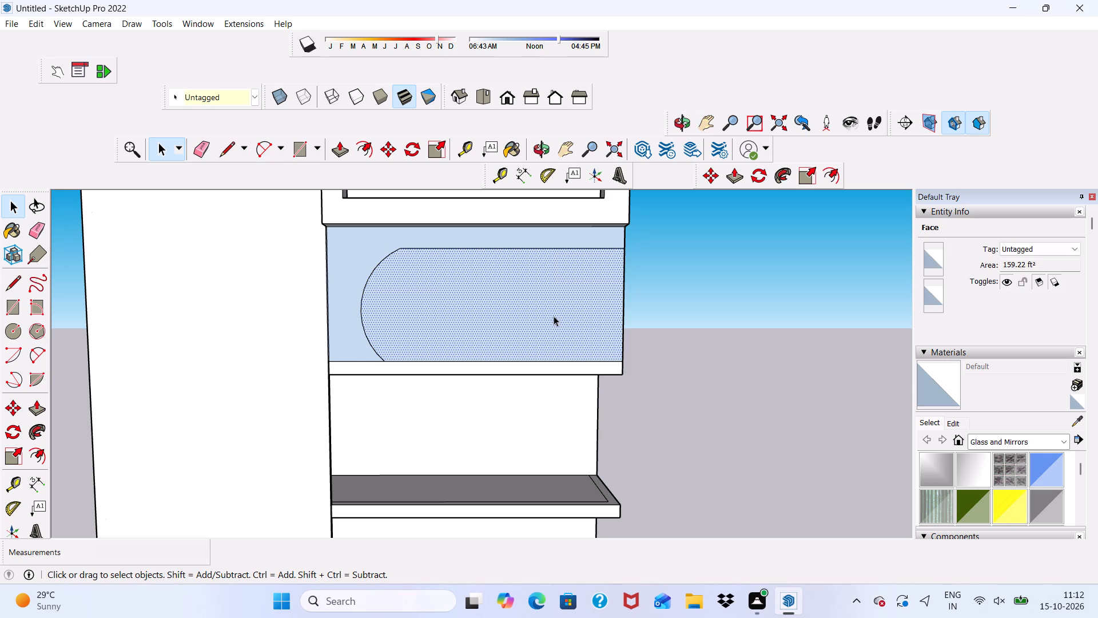
key(Delete)
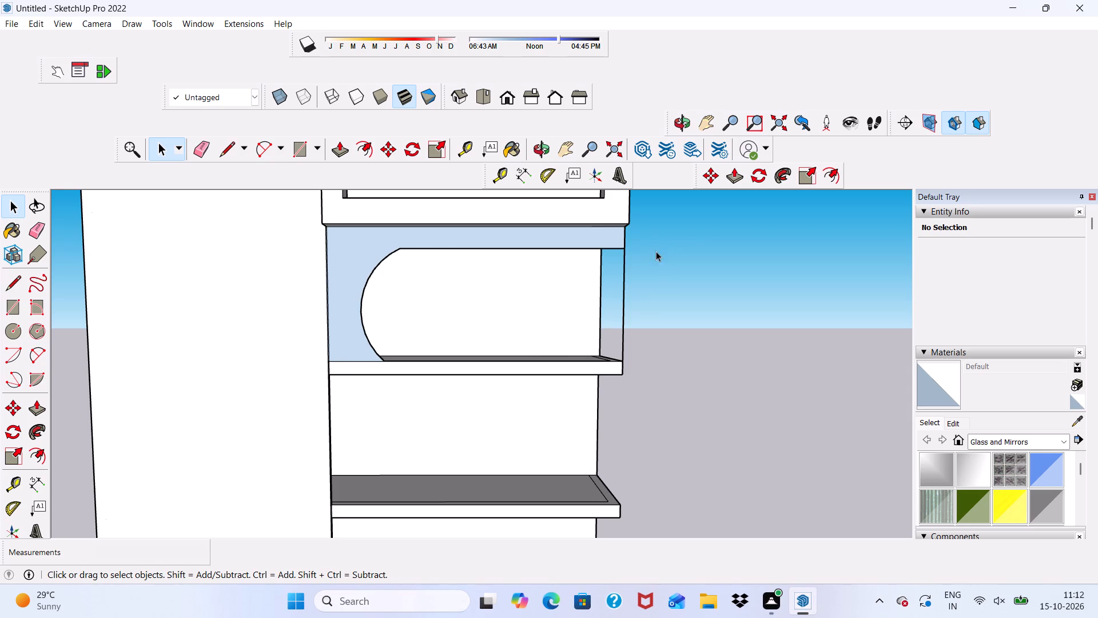
middle_drag(636, 262, 520, 290)
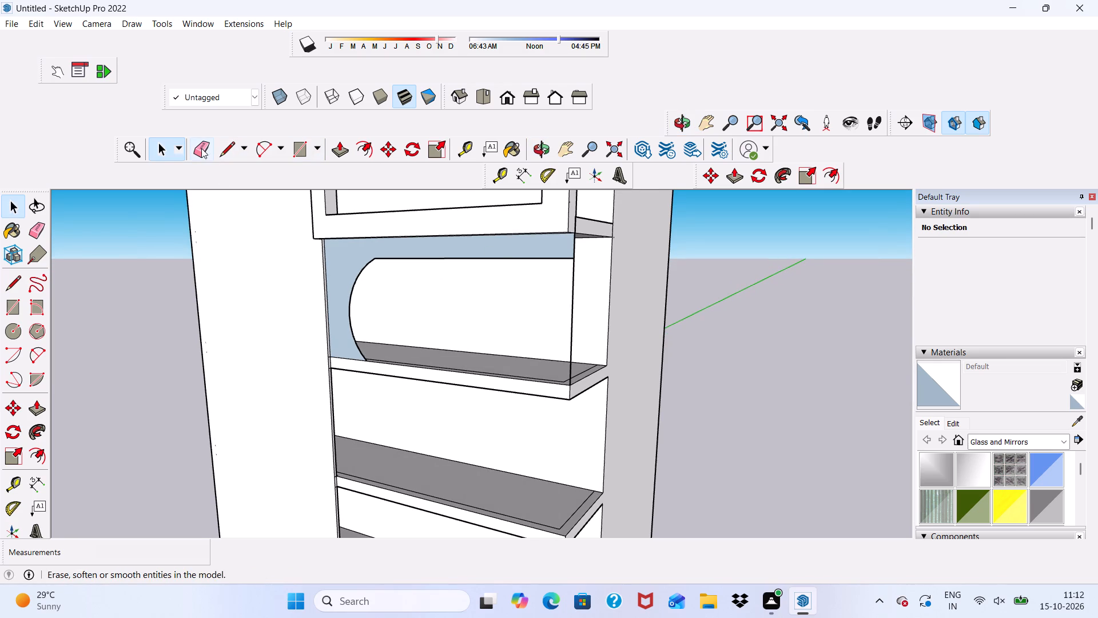
click(201, 148)
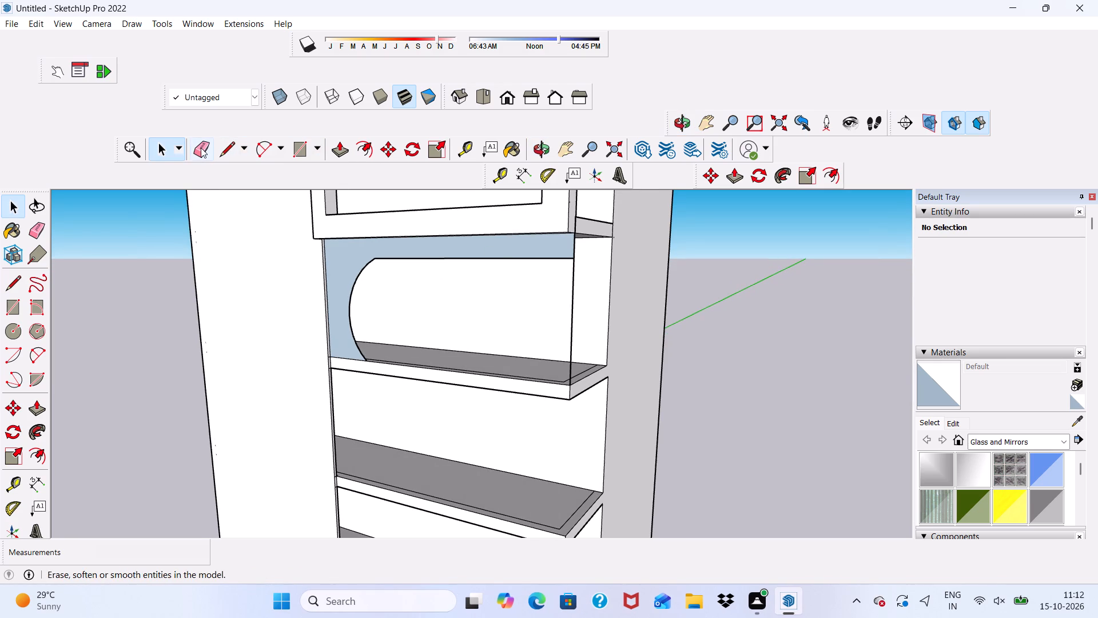
drag(568, 284, 573, 290)
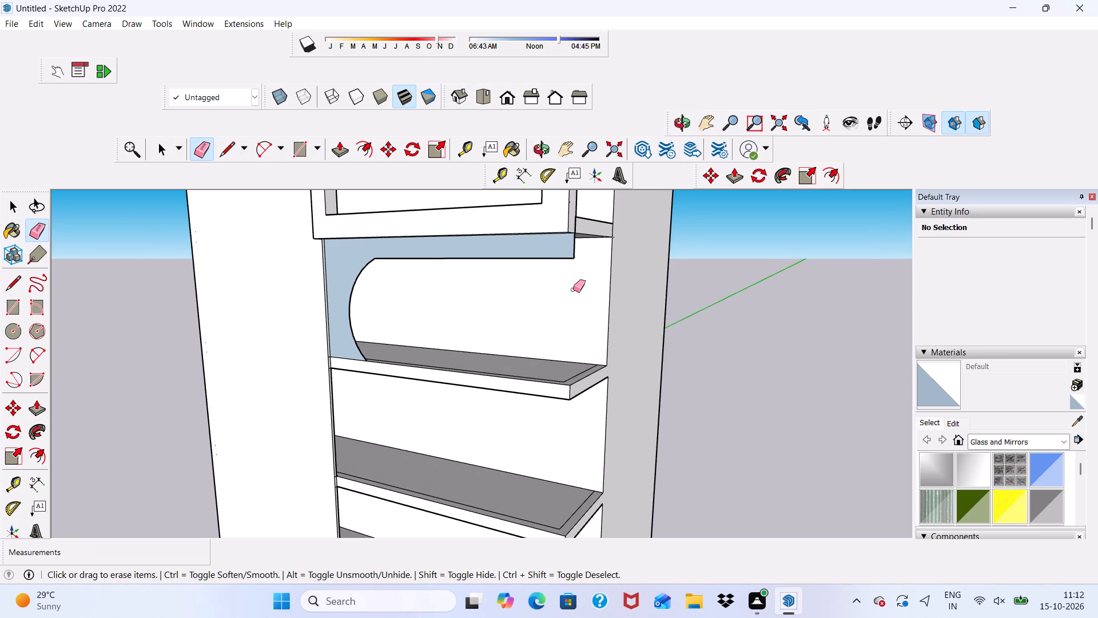
Push/Pull the remaining front panel face, with its arc cutout and top strip, outward 3".
key(space)
scroll(347, 251, up, 4)
click(335, 261)
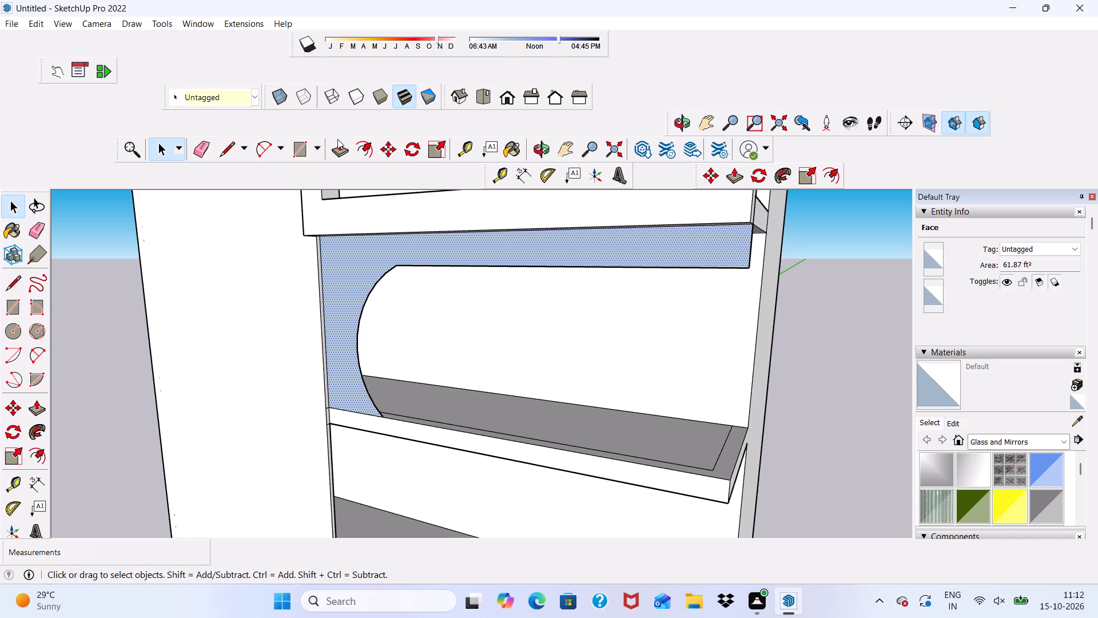
click(339, 144)
click(357, 272)
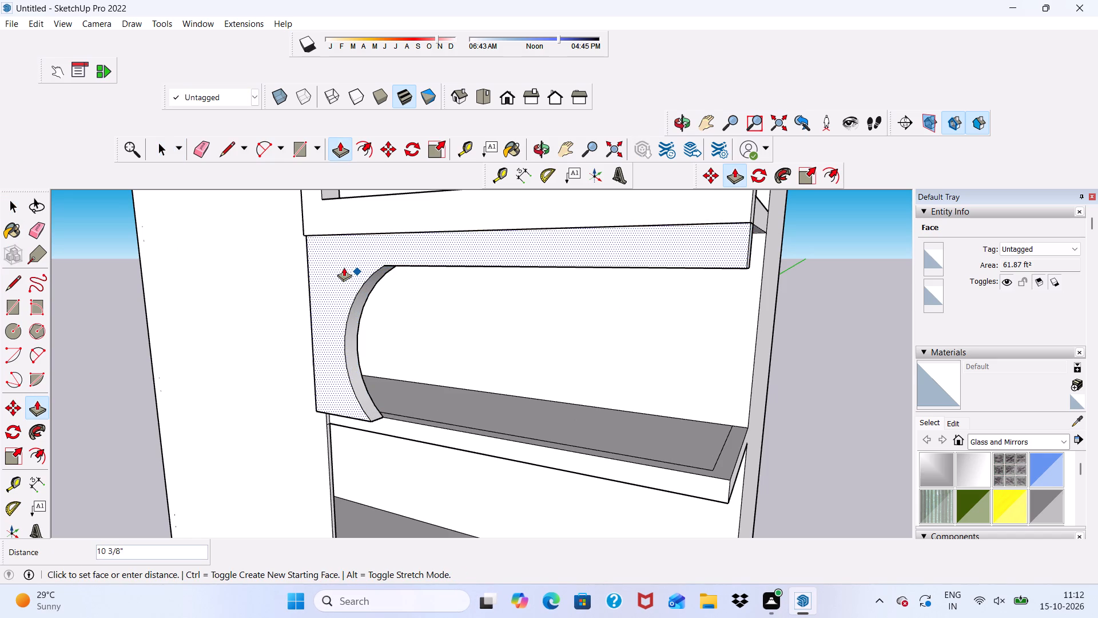
scroll(328, 265, down, 3)
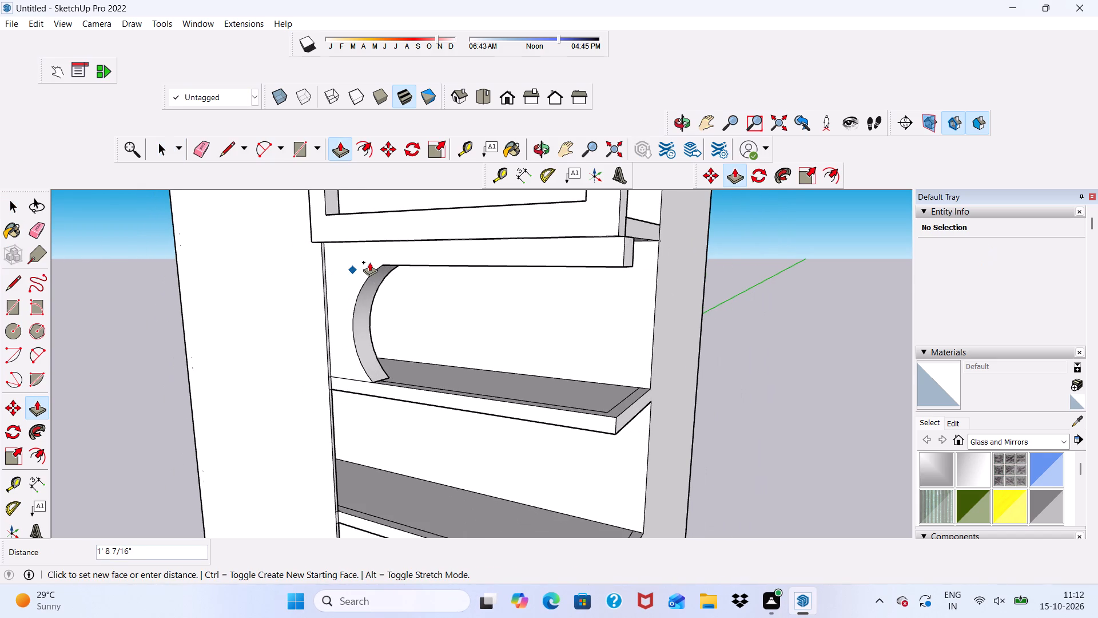
key(3)
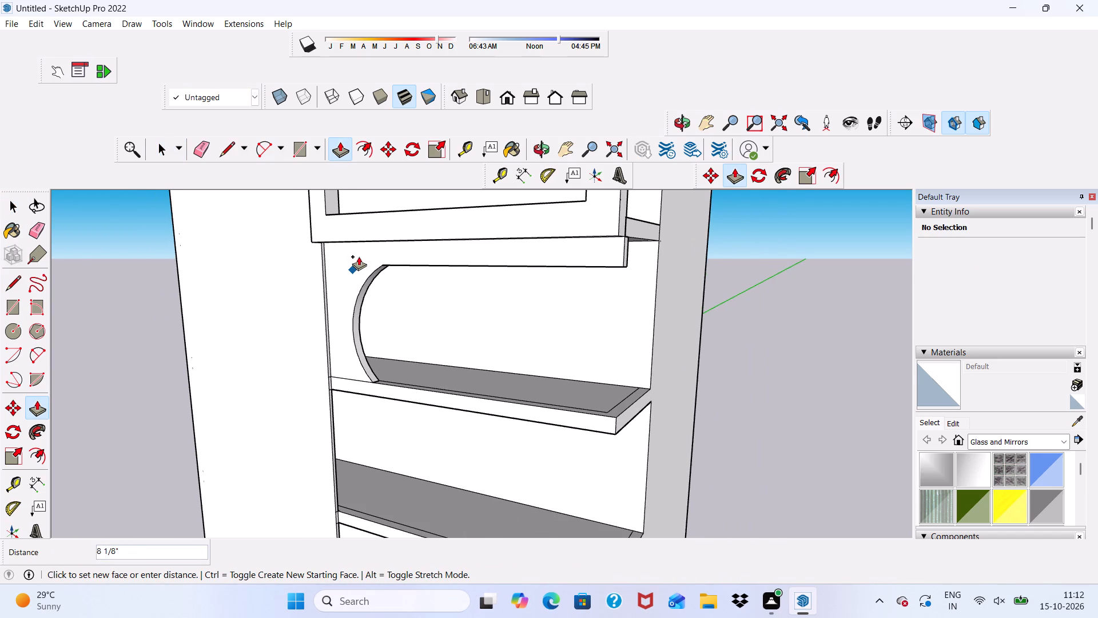
key(shift+quotedbl)
key(Return)
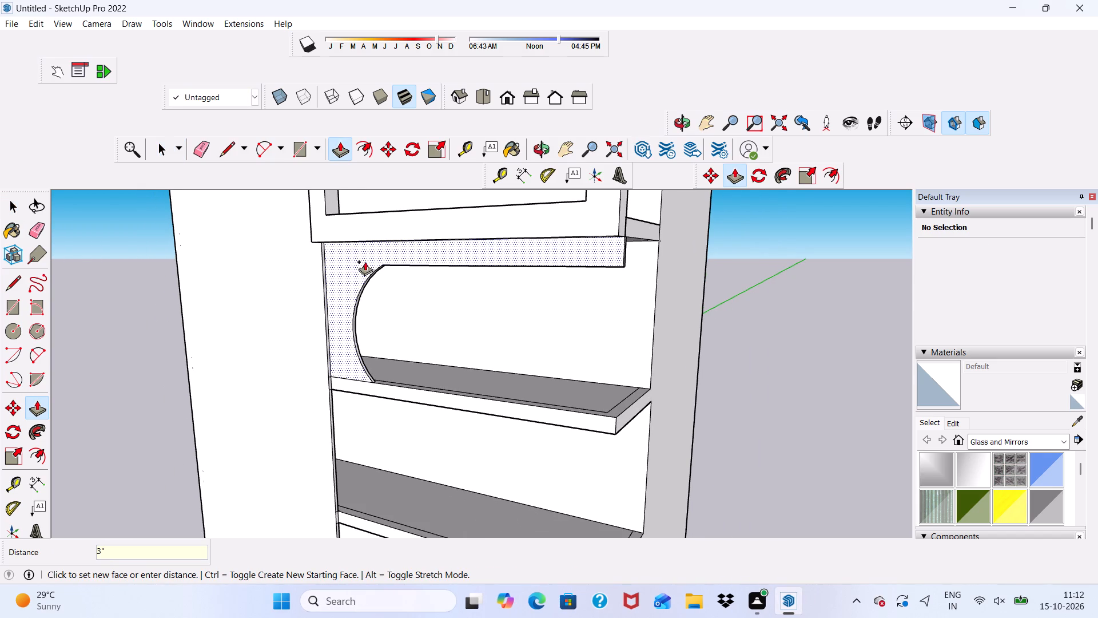
scroll(412, 290, down, 4)
middle_drag(423, 299, 531, 262)
key(space)
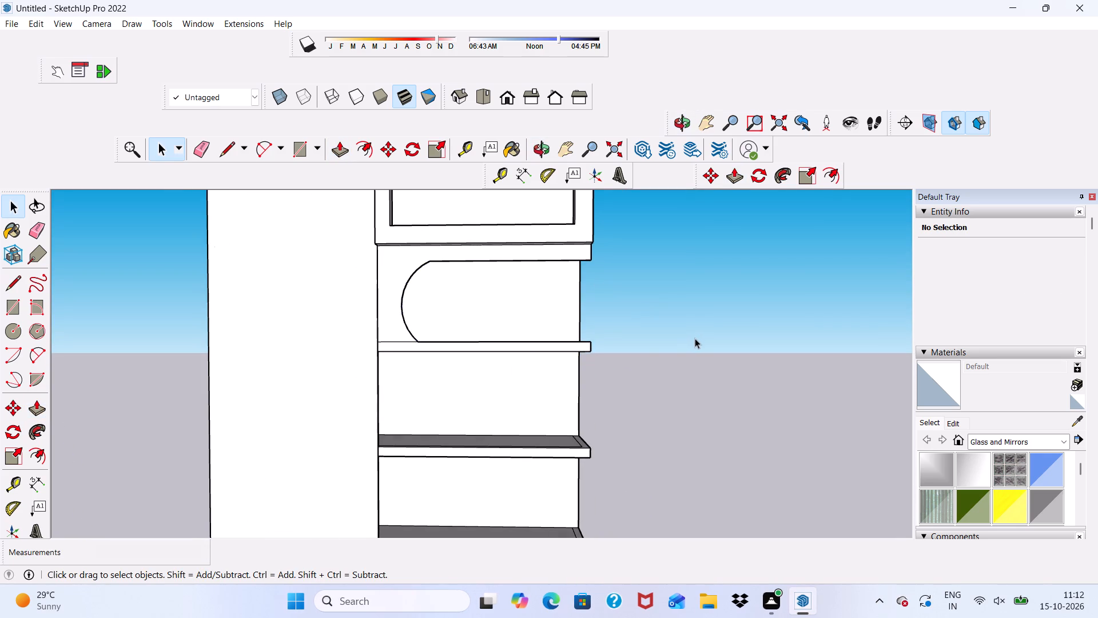
Erase the extra line along the front of the shelf's underside and the small leftover edges beside the tall side panel.
scroll(462, 312, up, 4)
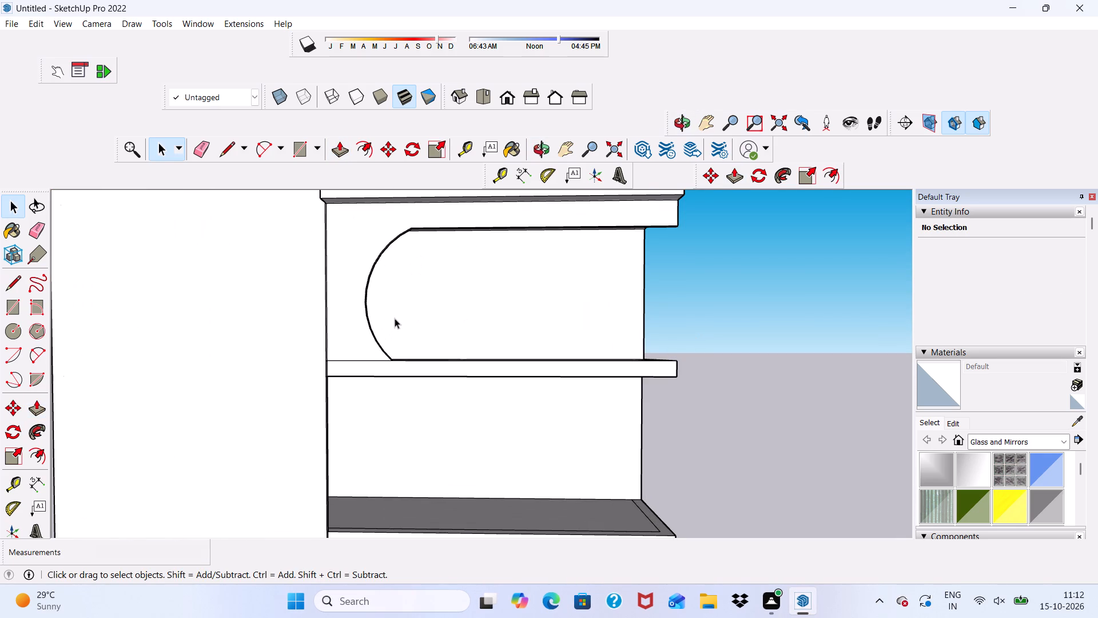
scroll(301, 287, up, 1)
scroll(405, 375, up, 3)
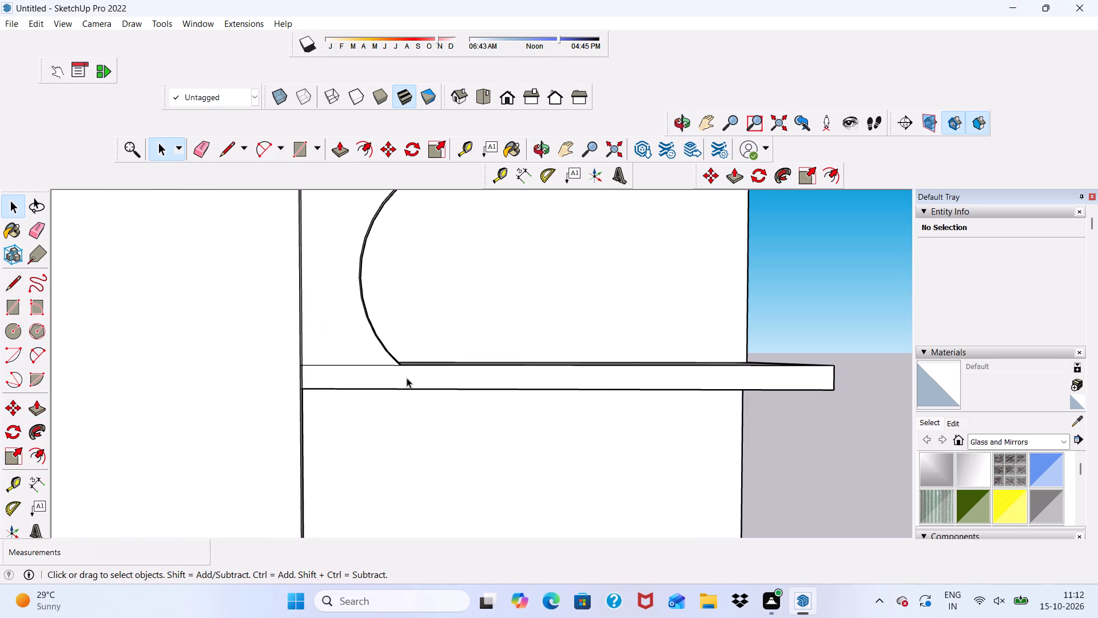
click(407, 378)
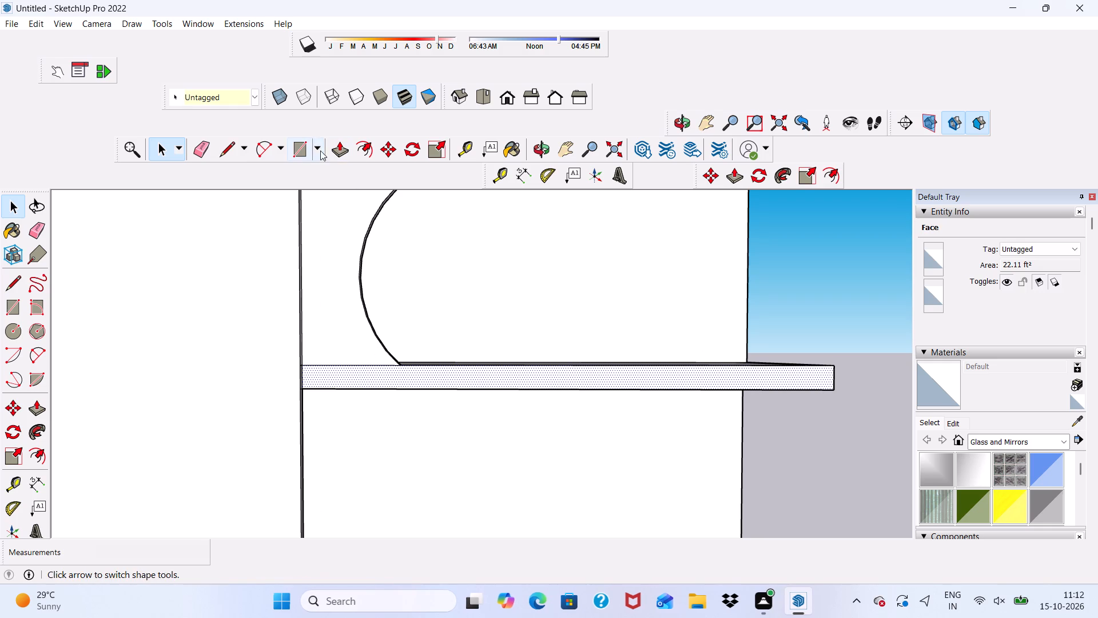
scroll(329, 279, down, 1)
middle_drag(360, 374, 360, 296)
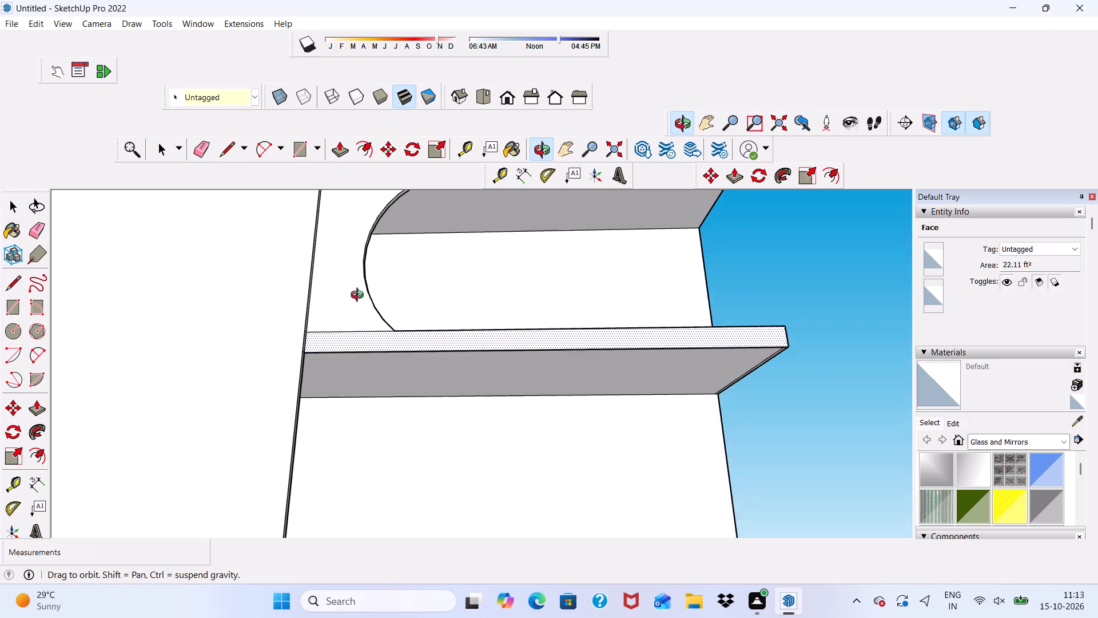
middle_drag(360, 296, 360, 291)
scroll(366, 371, up, 14)
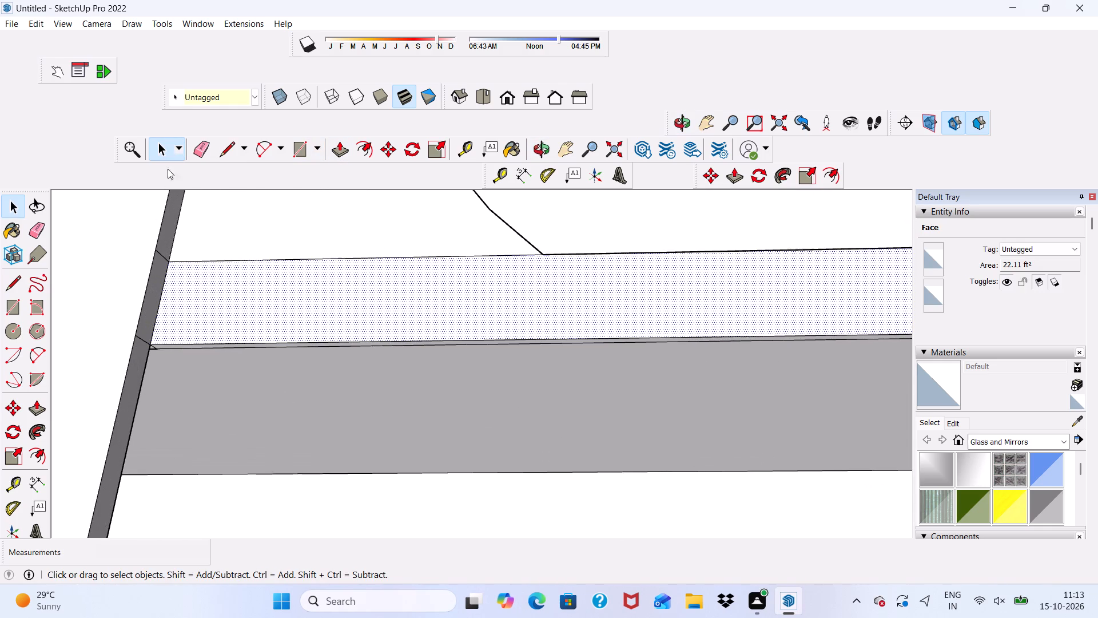
click(201, 142)
scroll(256, 343, up, 9)
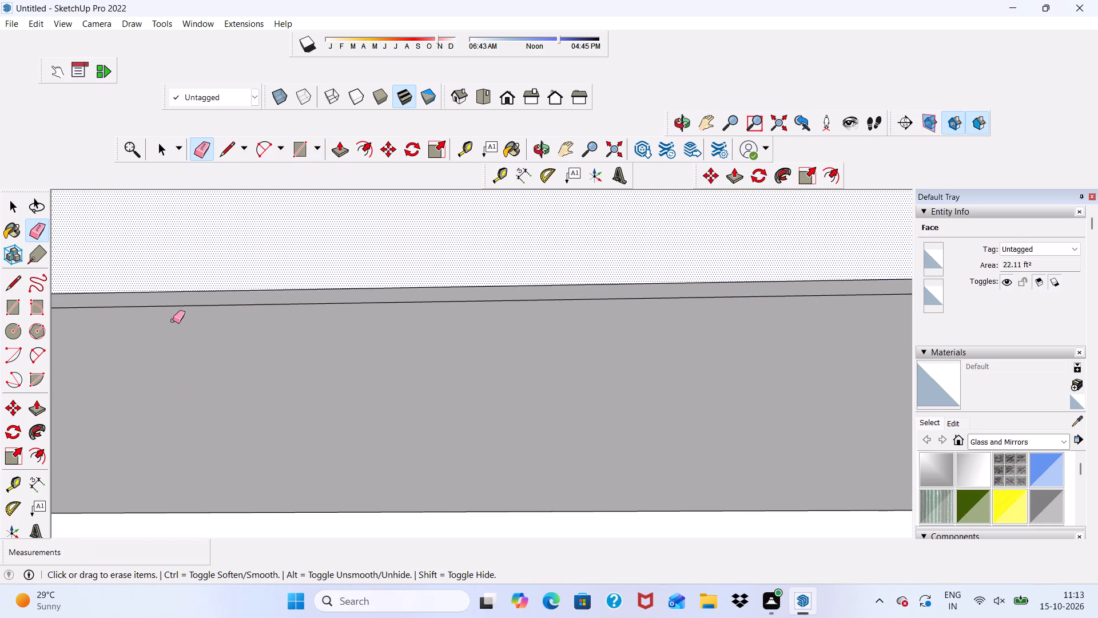
drag(187, 301, 204, 330)
scroll(251, 343, down, 8)
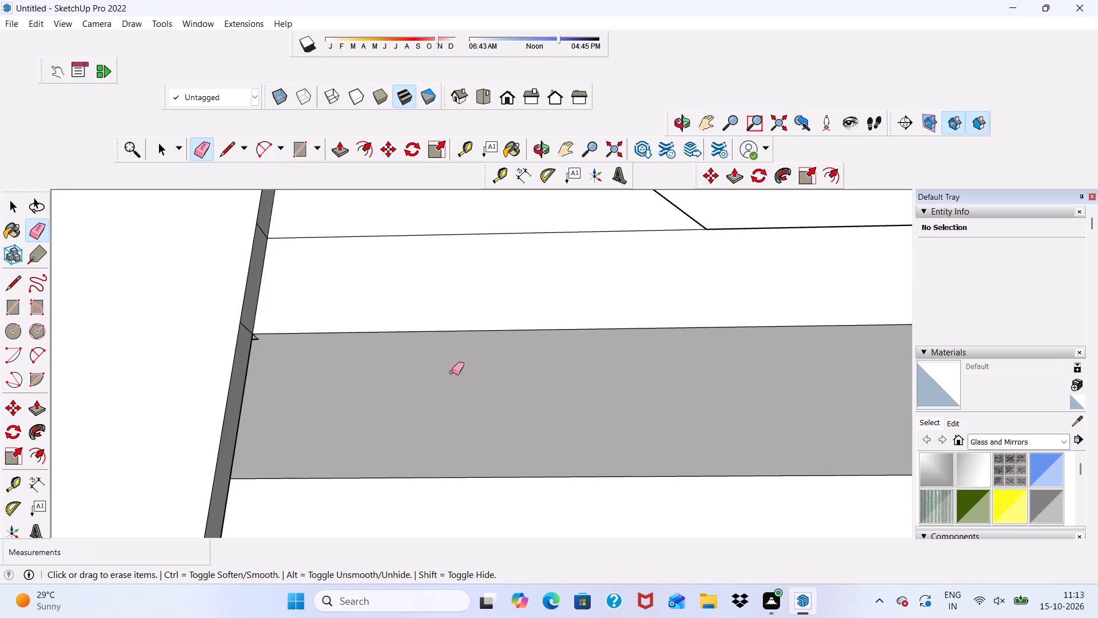
middle_drag(412, 355, 237, 377)
scroll(436, 411, up, 5)
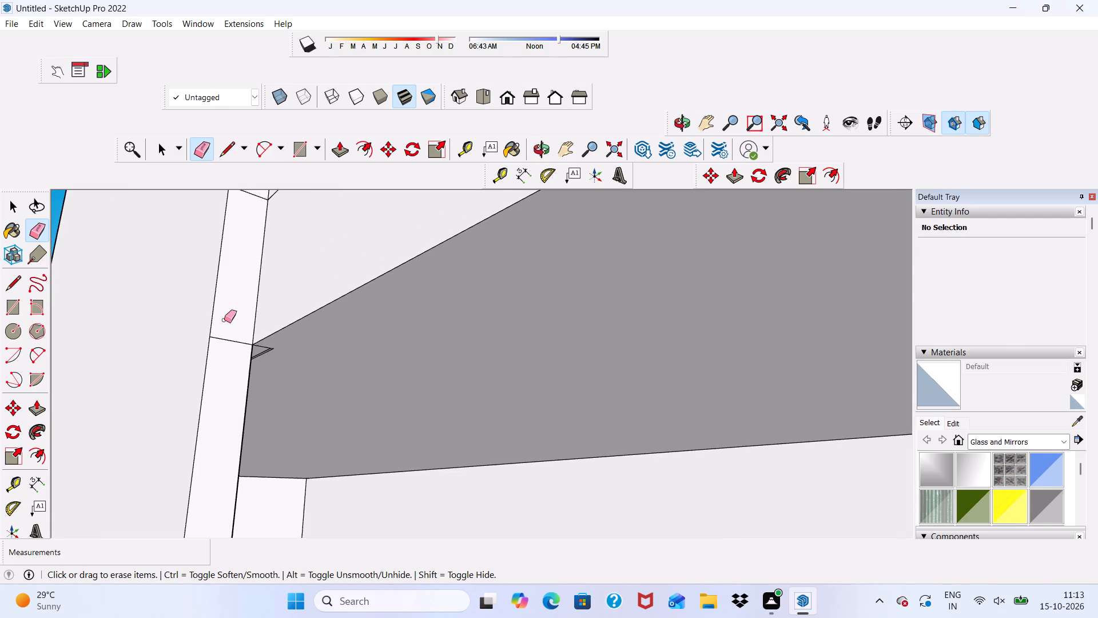
drag(230, 333, 230, 348)
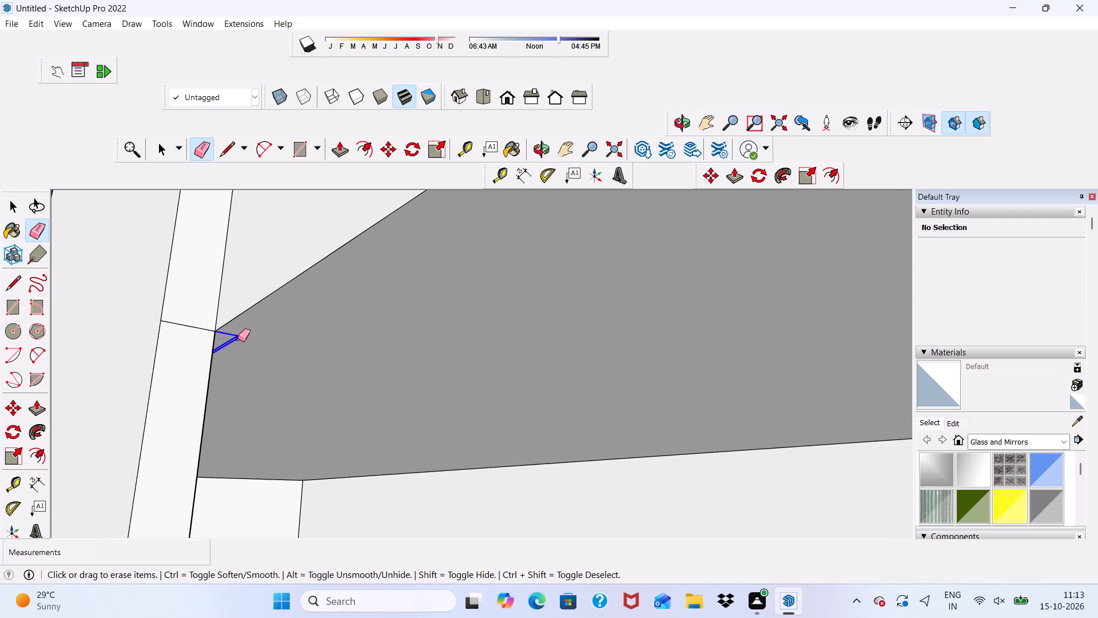
drag(242, 338, 292, 331)
scroll(128, 397, down, 15)
middle_drag(329, 387, 452, 430)
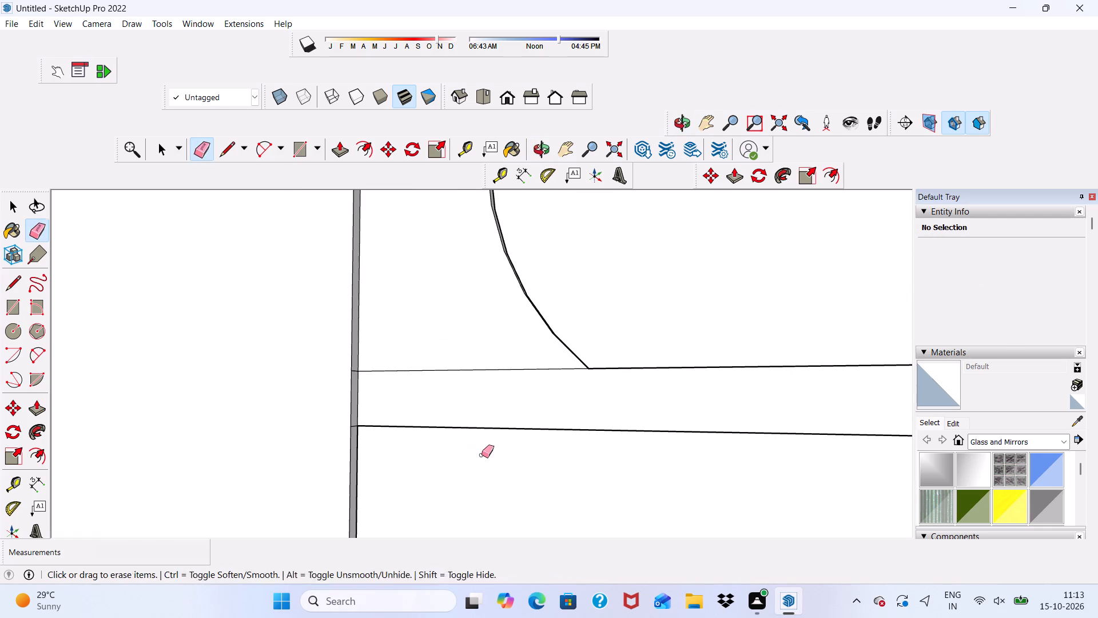
Draw a rectangle about 22' 1 5/16" by 1' over the front face of the shelf below the arc opening.
key(space)
click(475, 402)
scroll(341, 416, down, 4)
middle_drag(365, 437, 400, 429)
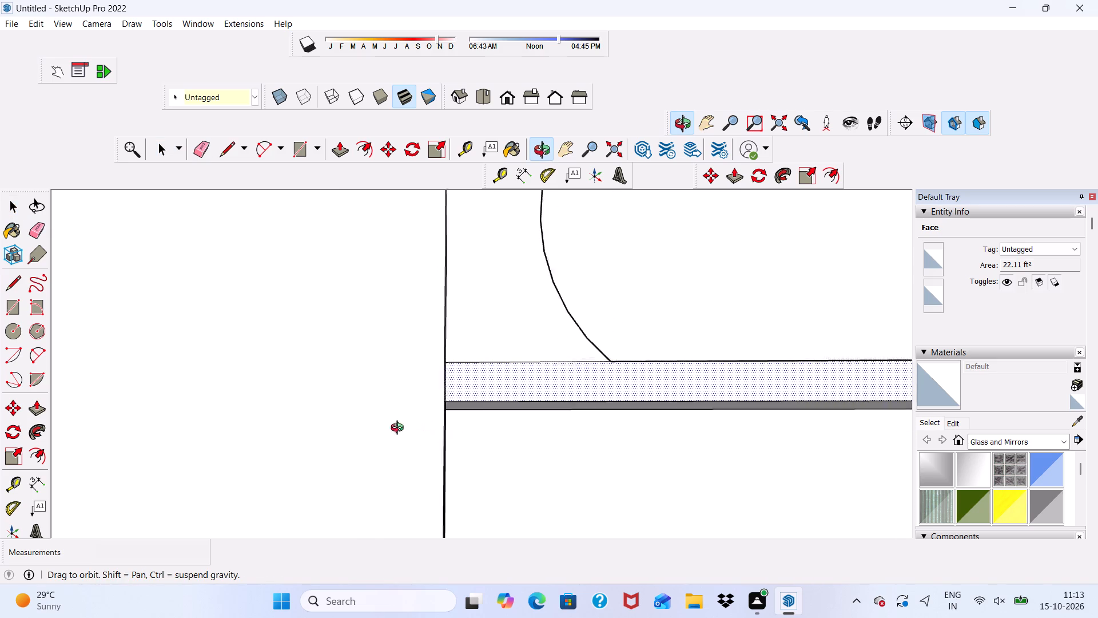
middle_drag(400, 429, 374, 434)
scroll(227, 436, down, 5)
middle_drag(347, 422, 435, 431)
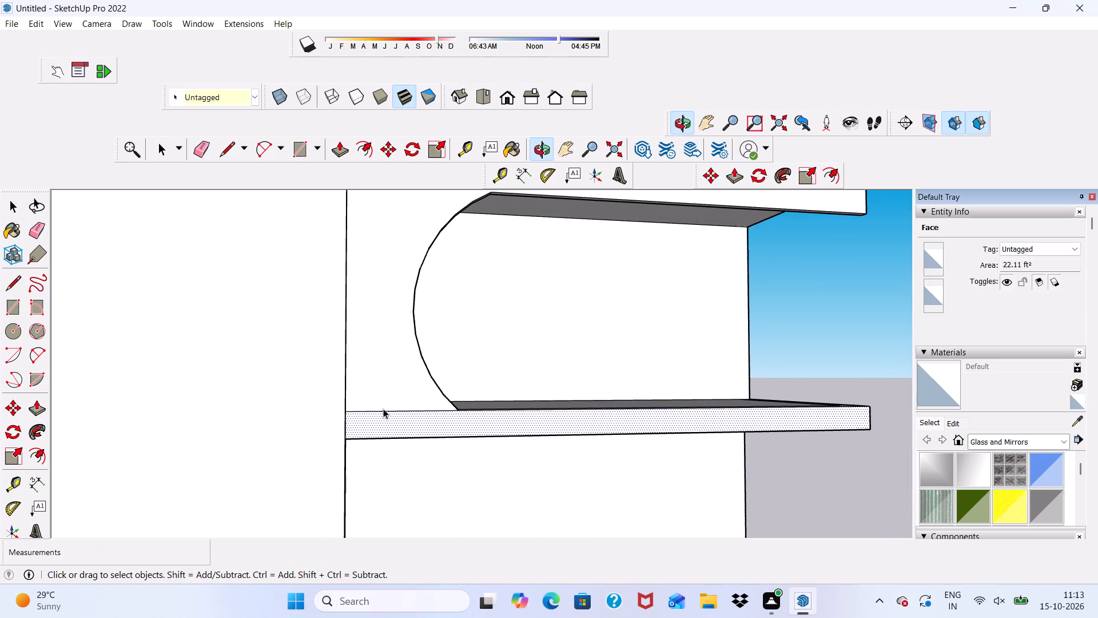
click(295, 146)
scroll(356, 479, up, 3)
click(343, 386)
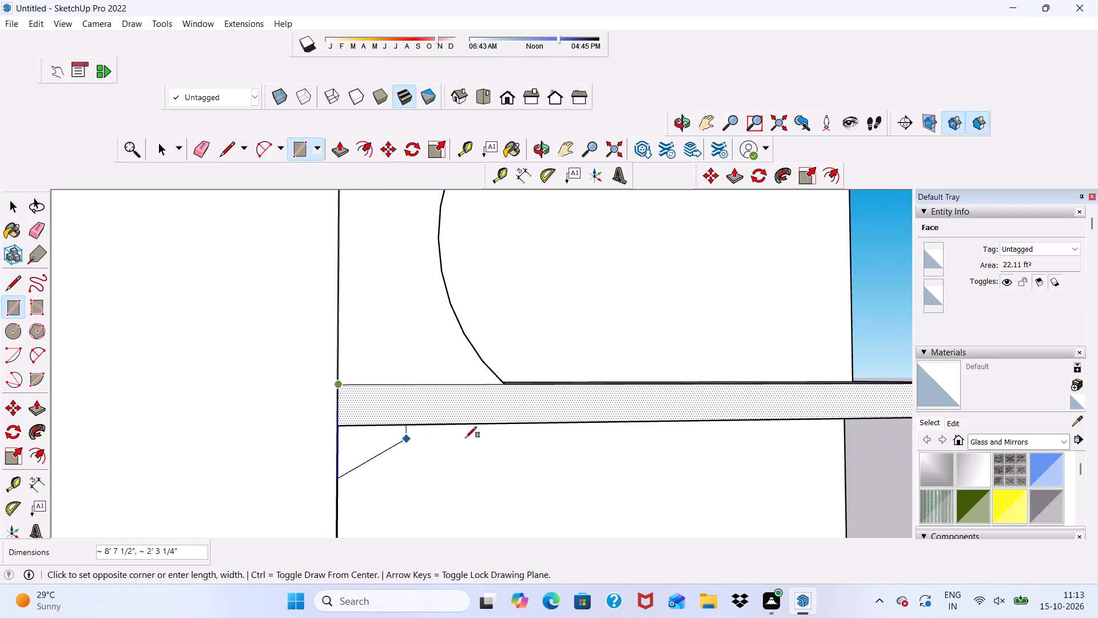
scroll(466, 438, down, 4)
scroll(487, 391, down, 3)
scroll(791, 383, up, 3)
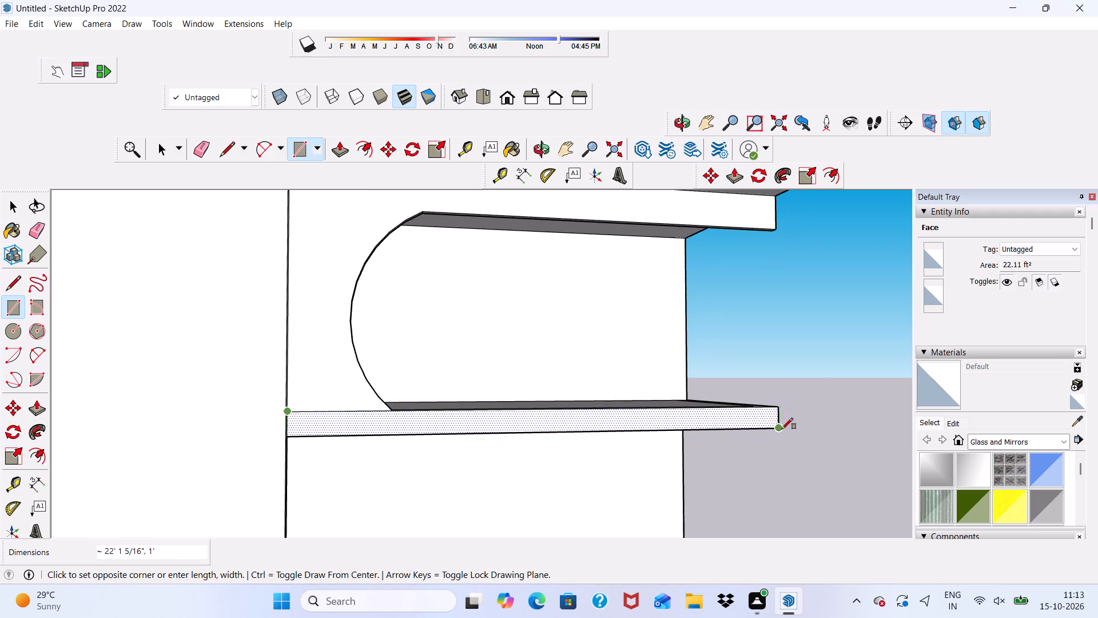
scroll(775, 431, up, 5)
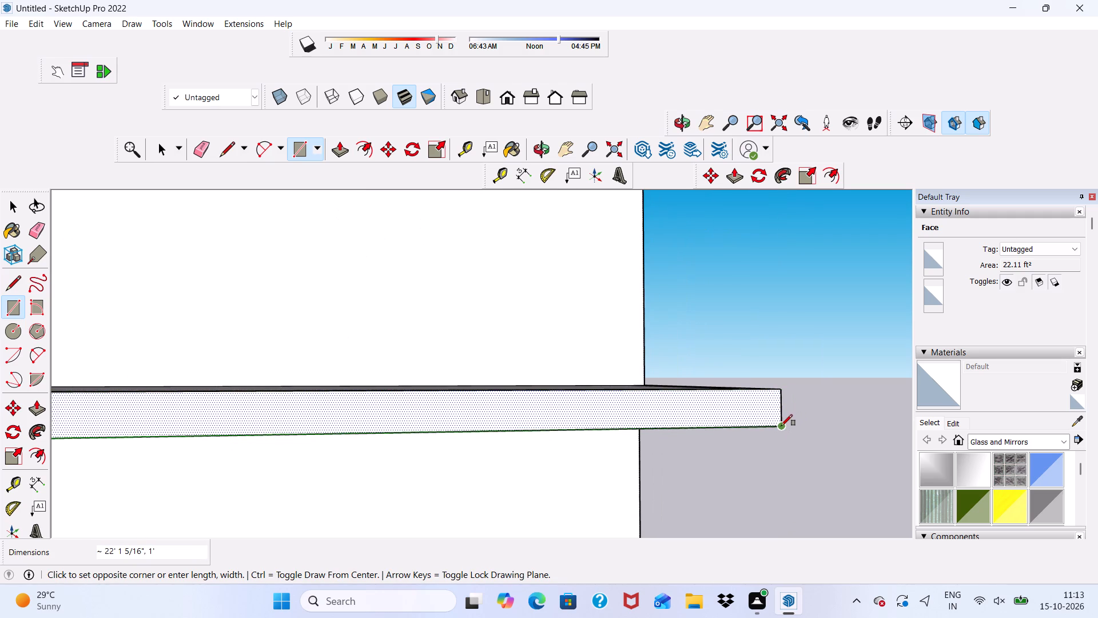
click(781, 426)
key(space)
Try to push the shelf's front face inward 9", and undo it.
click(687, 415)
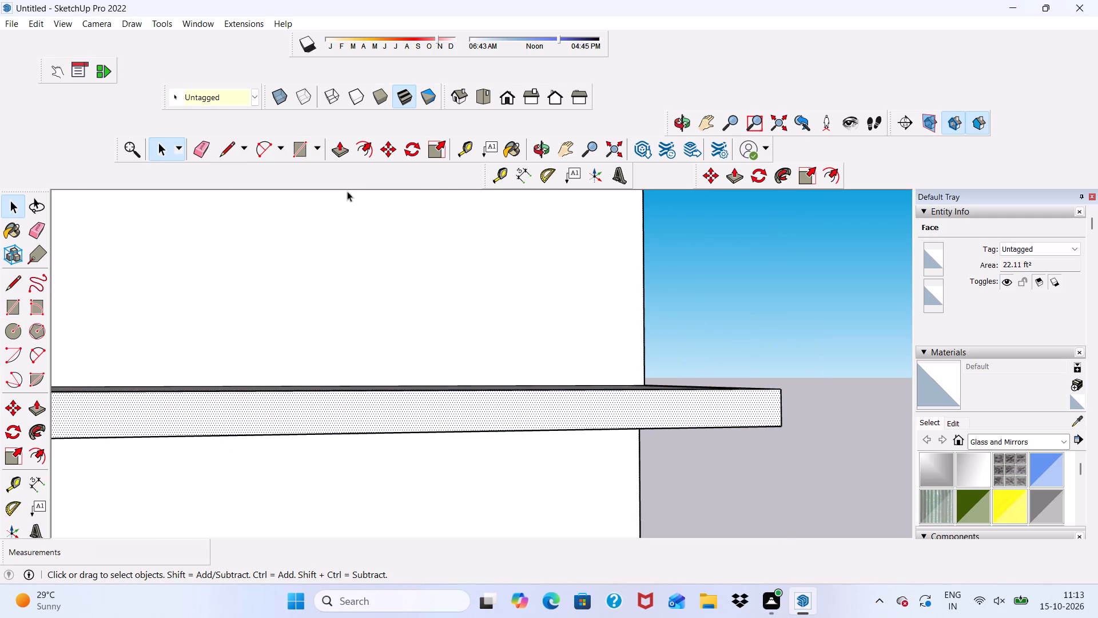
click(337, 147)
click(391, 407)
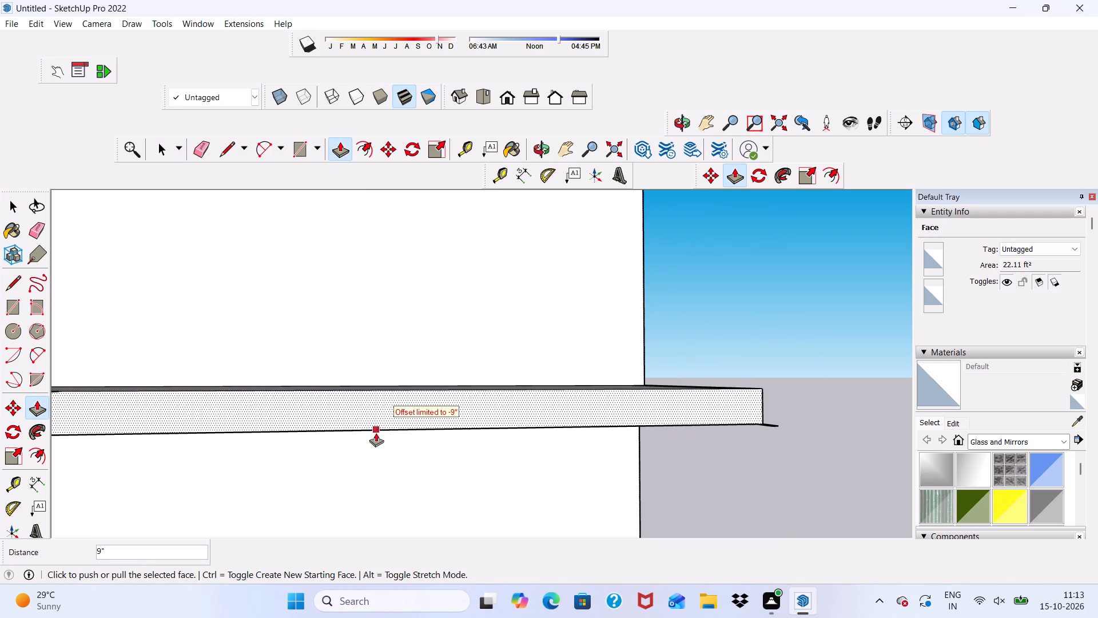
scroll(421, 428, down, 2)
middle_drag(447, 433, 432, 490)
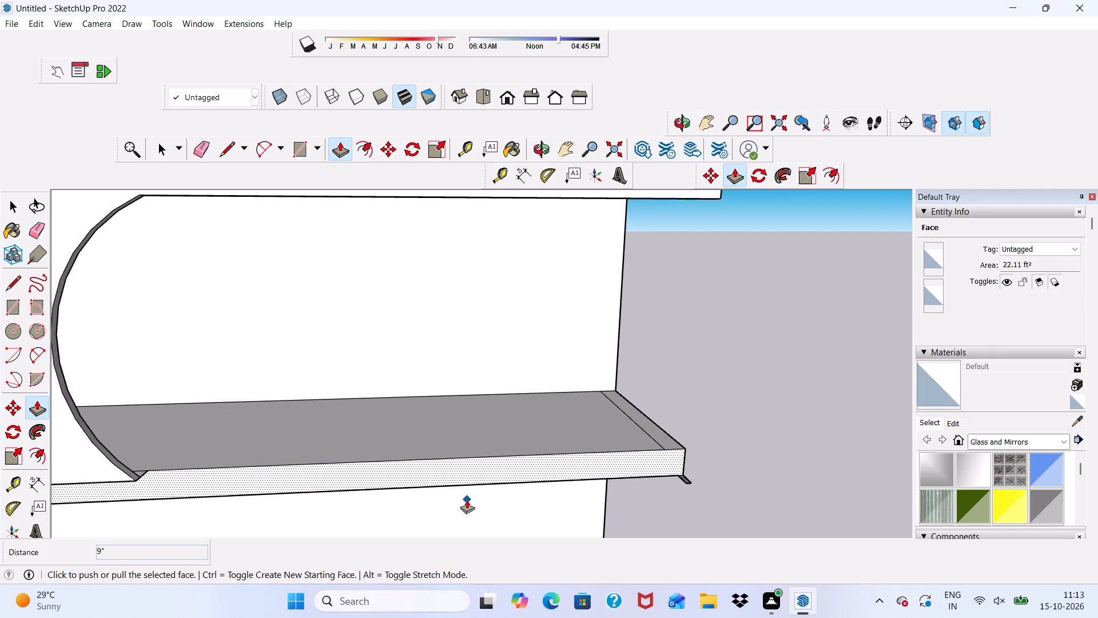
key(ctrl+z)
Push/Pull the shelf's front face below the arc opening outward 3".
click(484, 474)
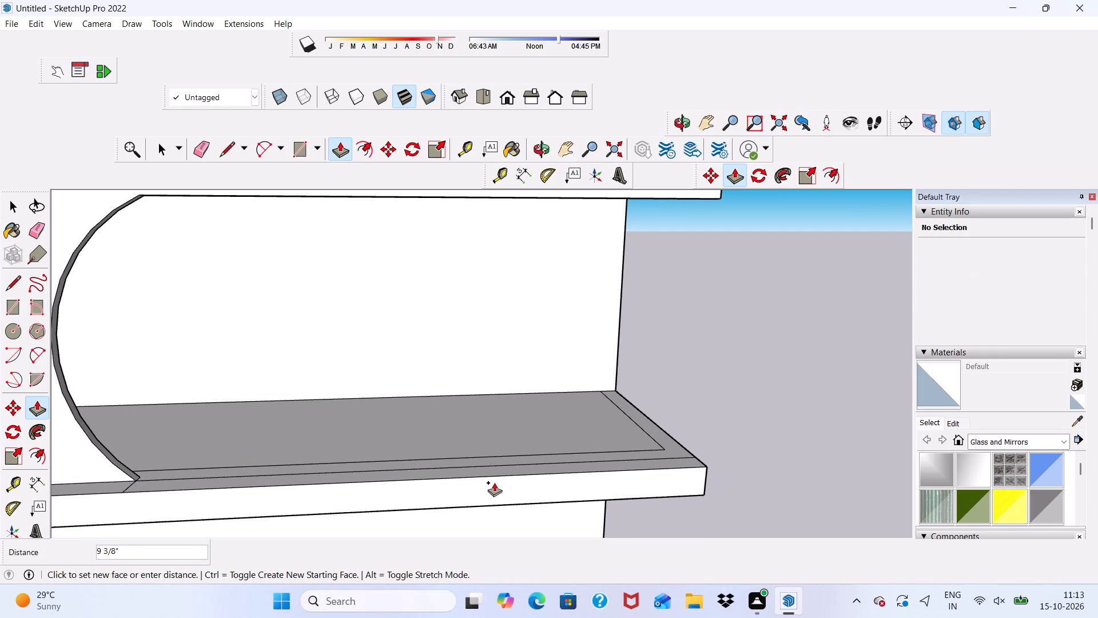
key(3)
key(apostrophe)
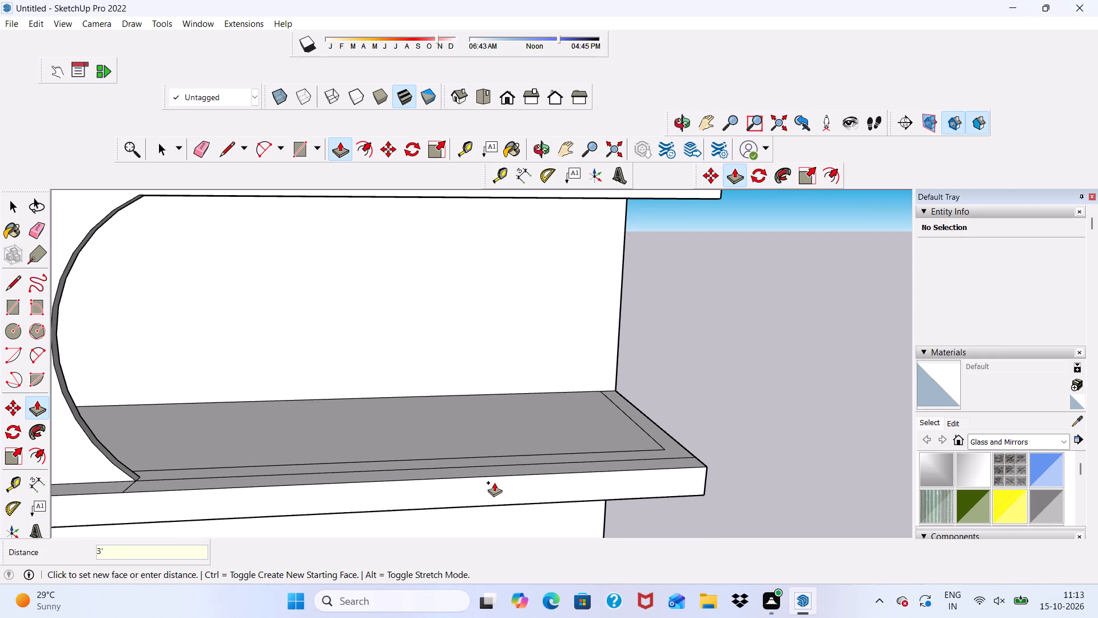
key(BackSpace)
key(shift+quotedbl)
key(Return)
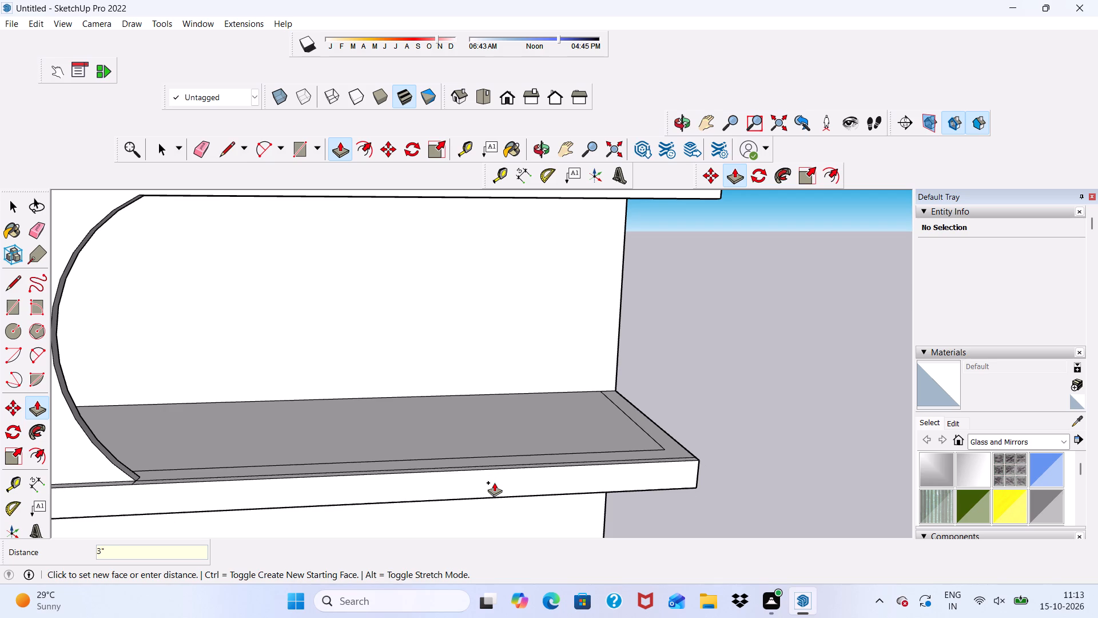
key(space)
Push/Pull the narrow strip along the front of the shelf's underside downward about 1 3/8".
scroll(504, 477, down, 7)
middle_drag(523, 479, 539, 316)
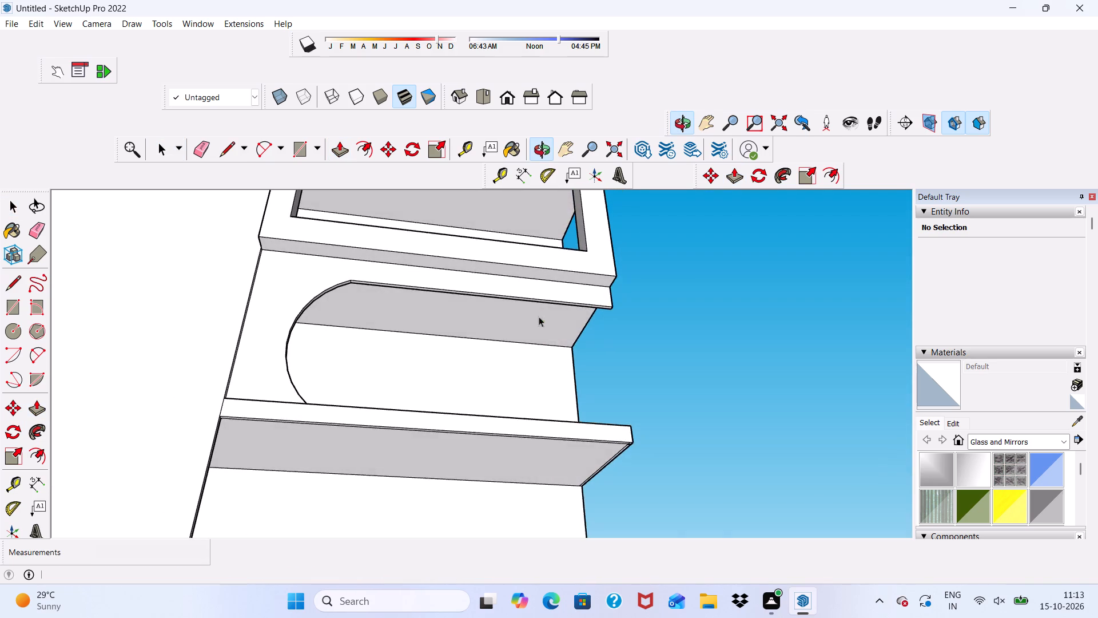
scroll(300, 403, up, 15)
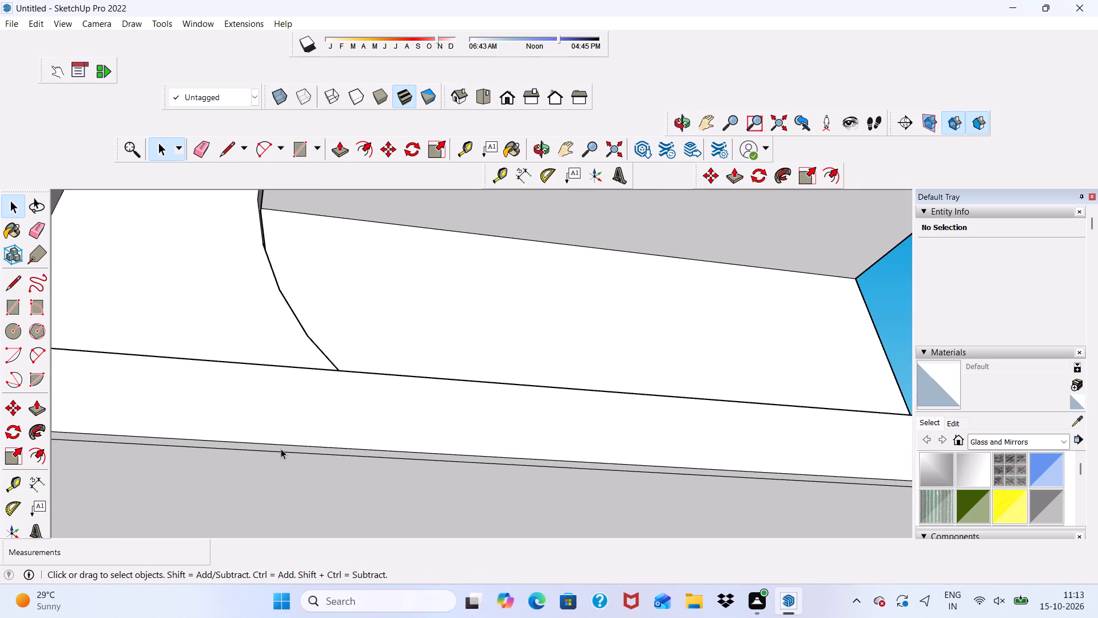
click(281, 449)
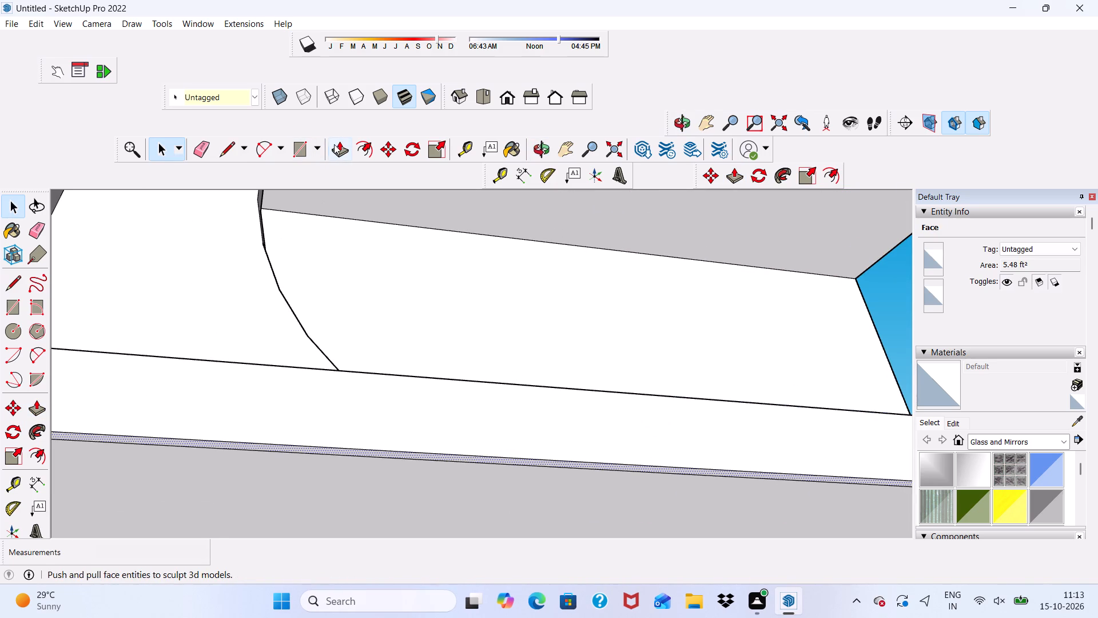
click(334, 144)
scroll(290, 446, up, 3)
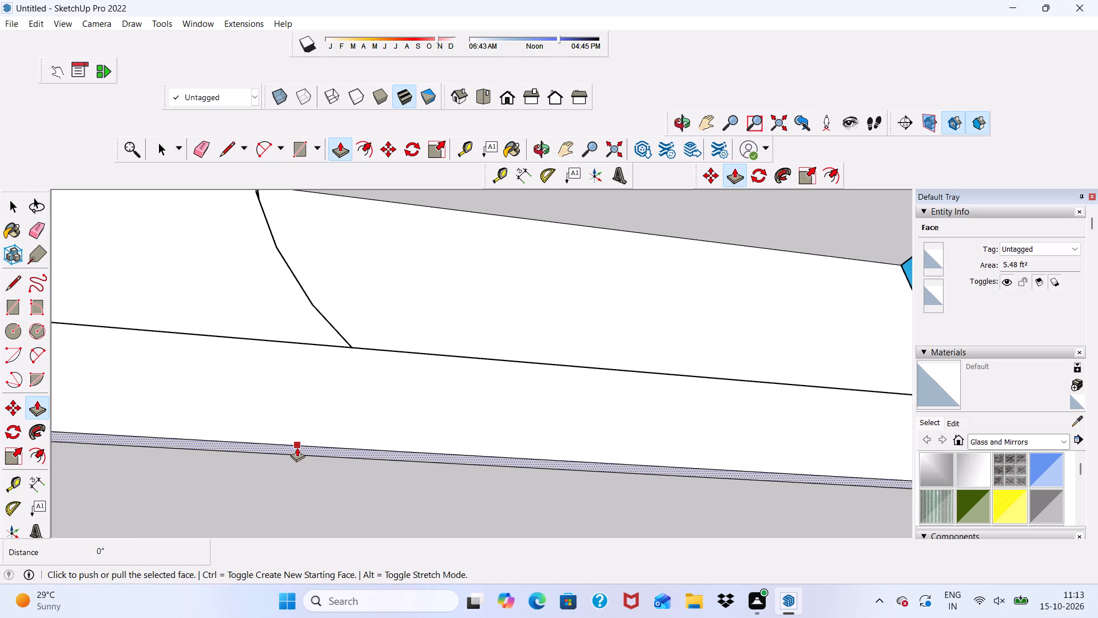
scroll(295, 447, up, 1)
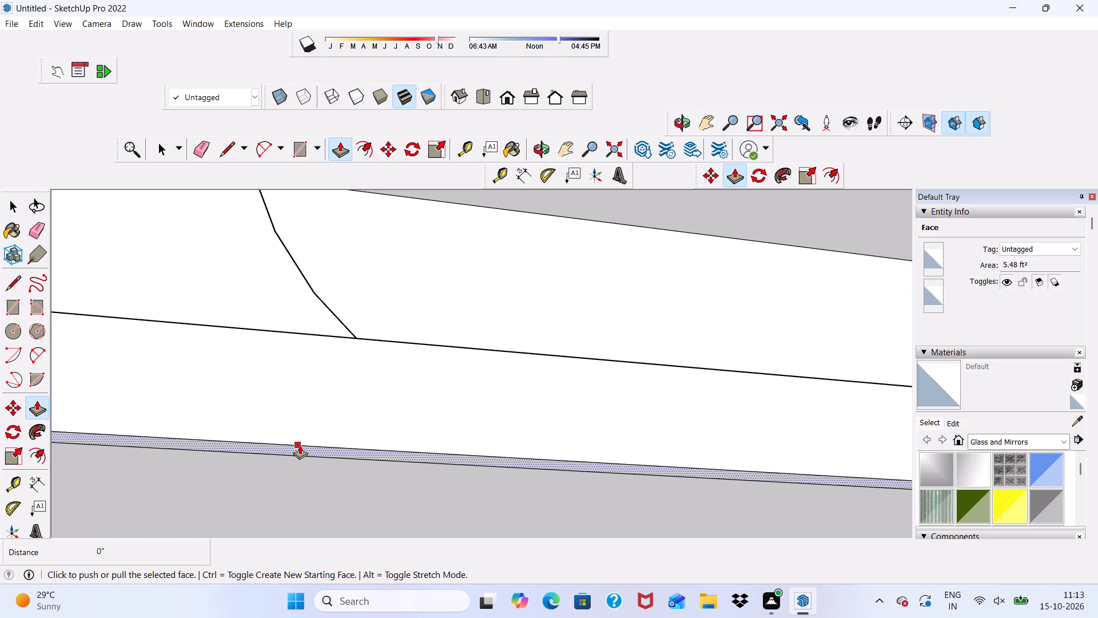
scroll(308, 419, up, 2)
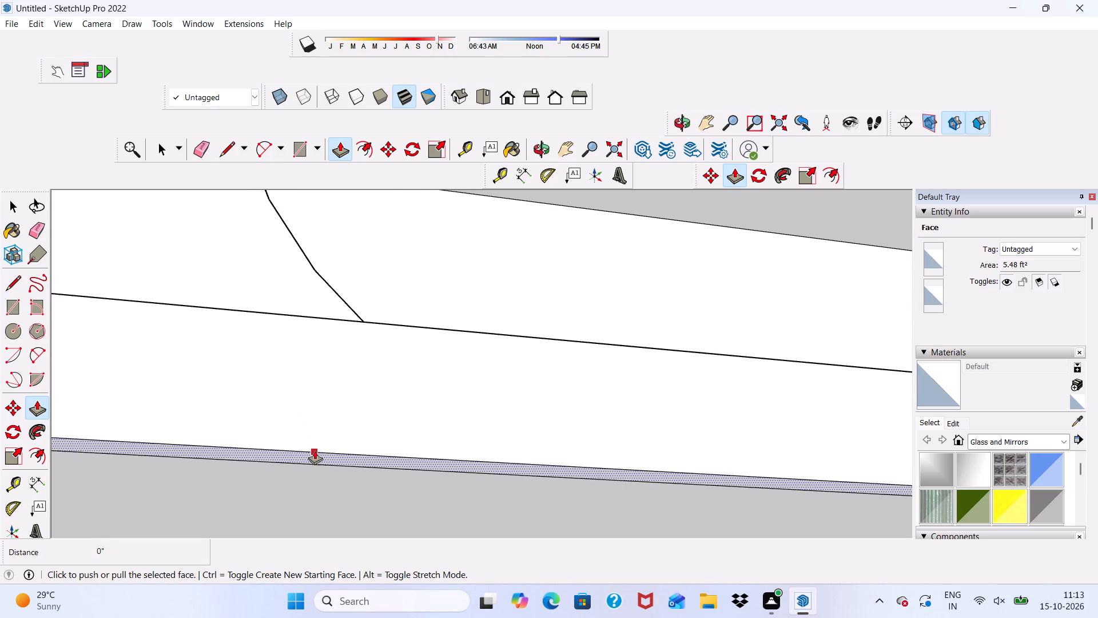
click(315, 450)
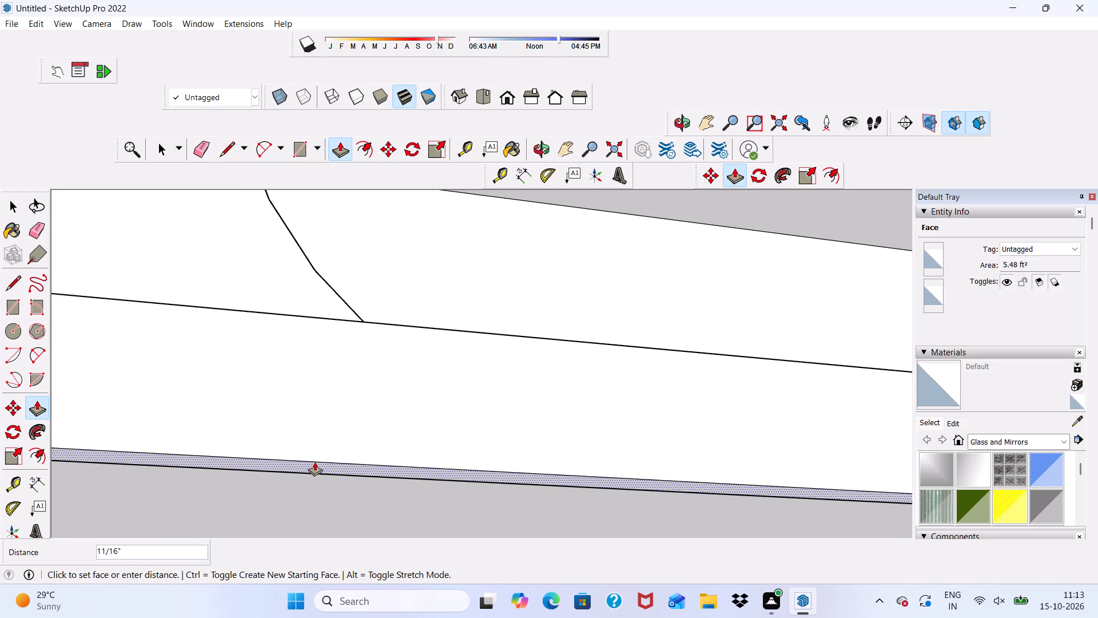
click(315, 470)
scroll(350, 403, down, 2)
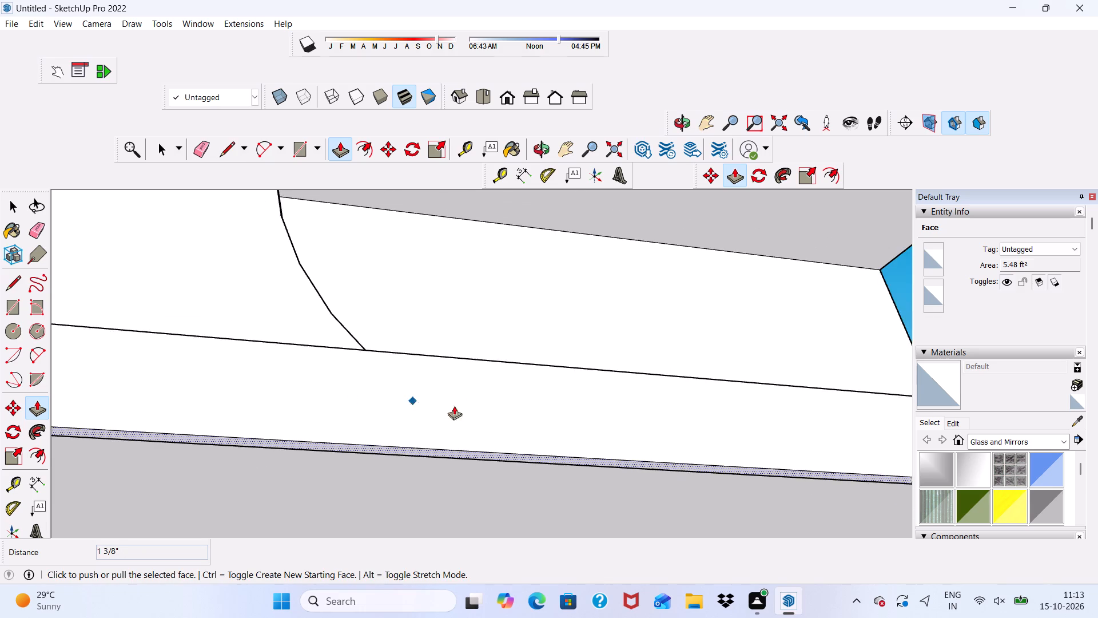
scroll(454, 406, down, 4)
middle_drag(481, 381, 422, 459)
scroll(424, 422, up, 1)
scroll(387, 383, down, 4)
middle_drag(395, 418, 372, 518)
key(space)
Erase the short leftover edge crossing the shelf's top strip at the foot of the arc.
scroll(381, 370, up, 2)
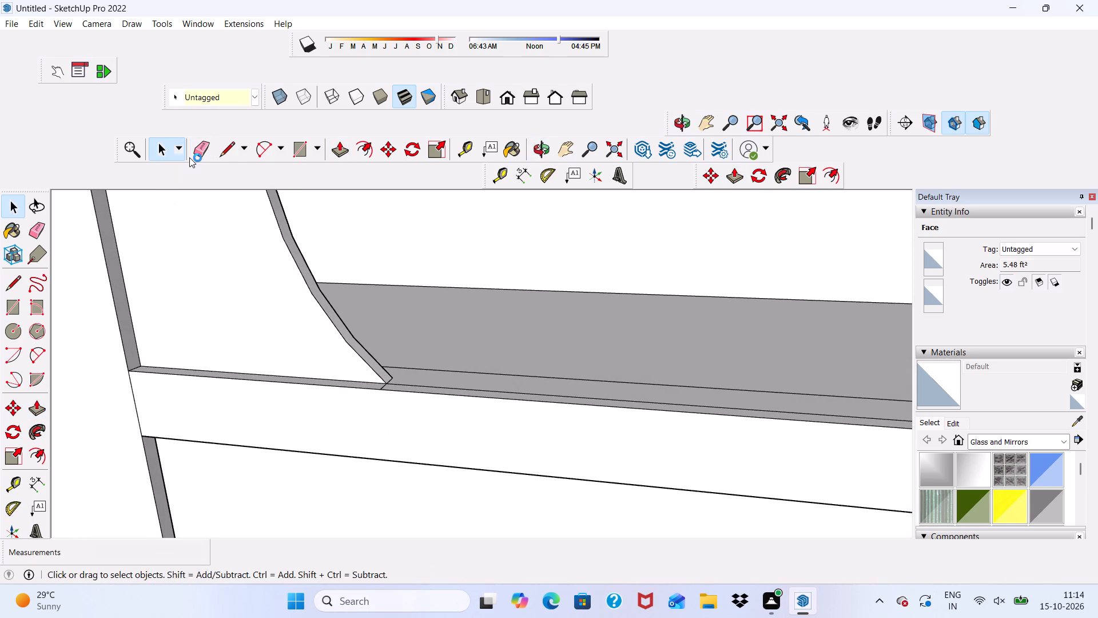
click(193, 149)
scroll(354, 359, up, 7)
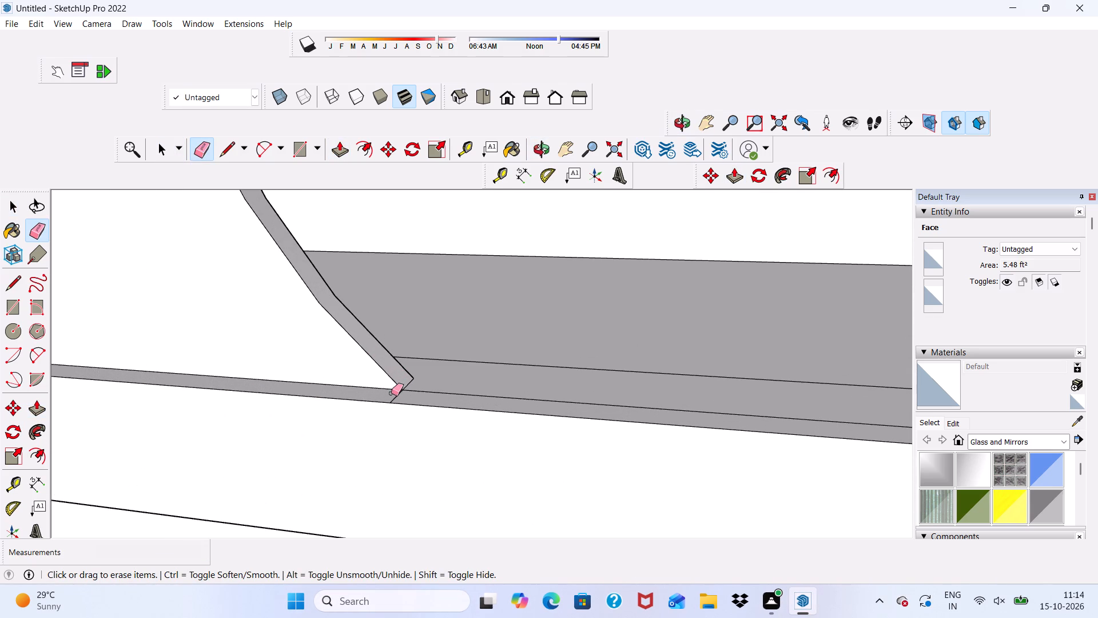
drag(395, 397, 407, 394)
key(space)
Push/Pull the arc-cut front panel face outward 3", flush with the shelf's front face.
click(284, 340)
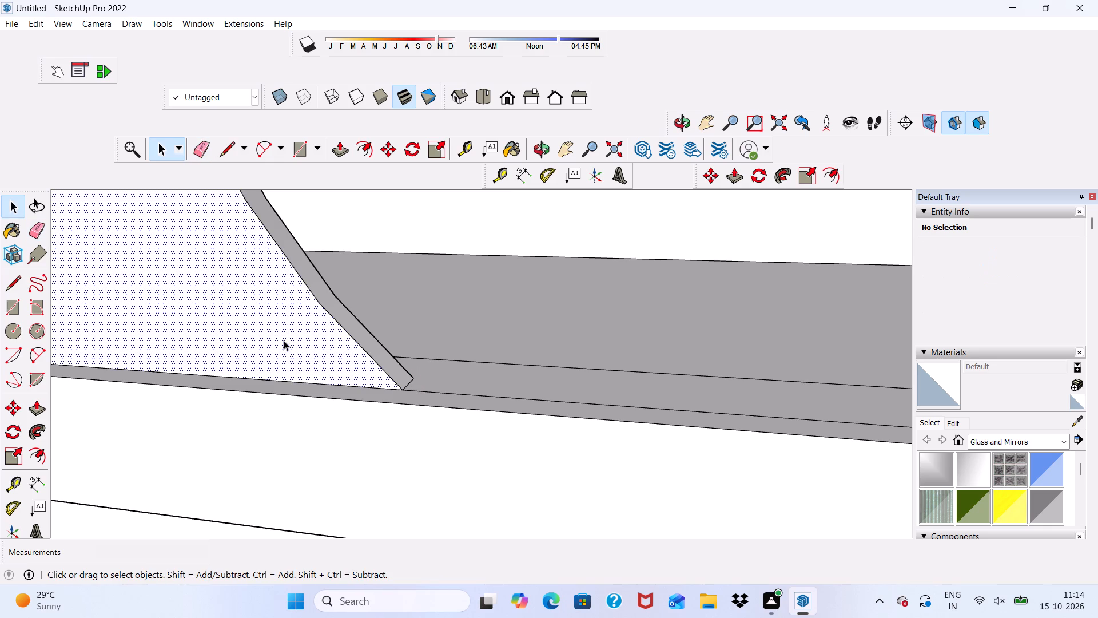
click(337, 139)
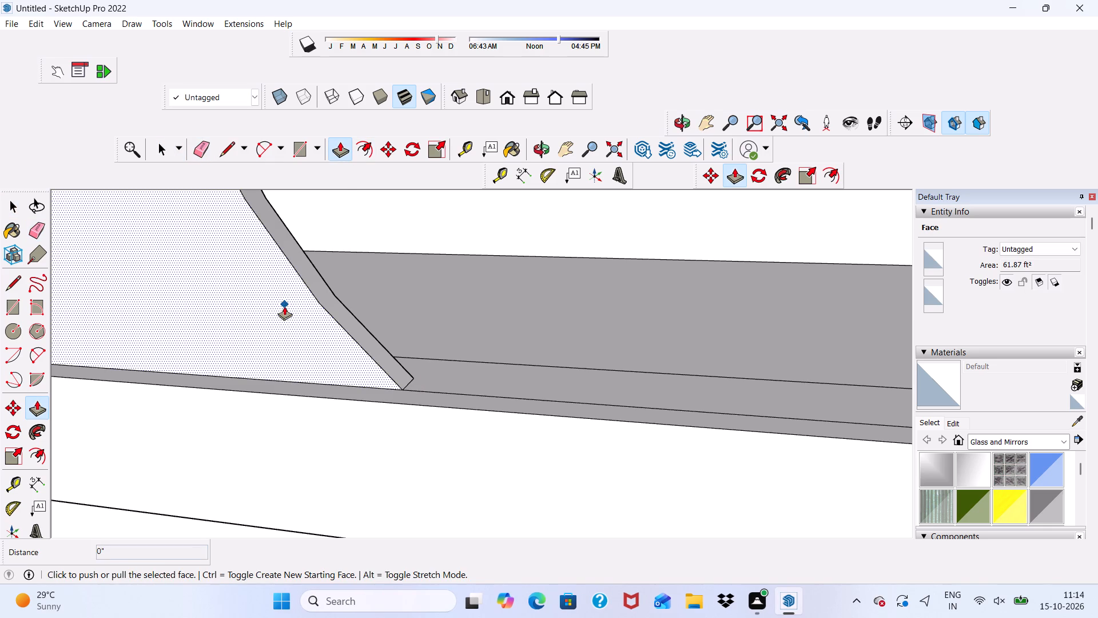
click(284, 307)
click(348, 402)
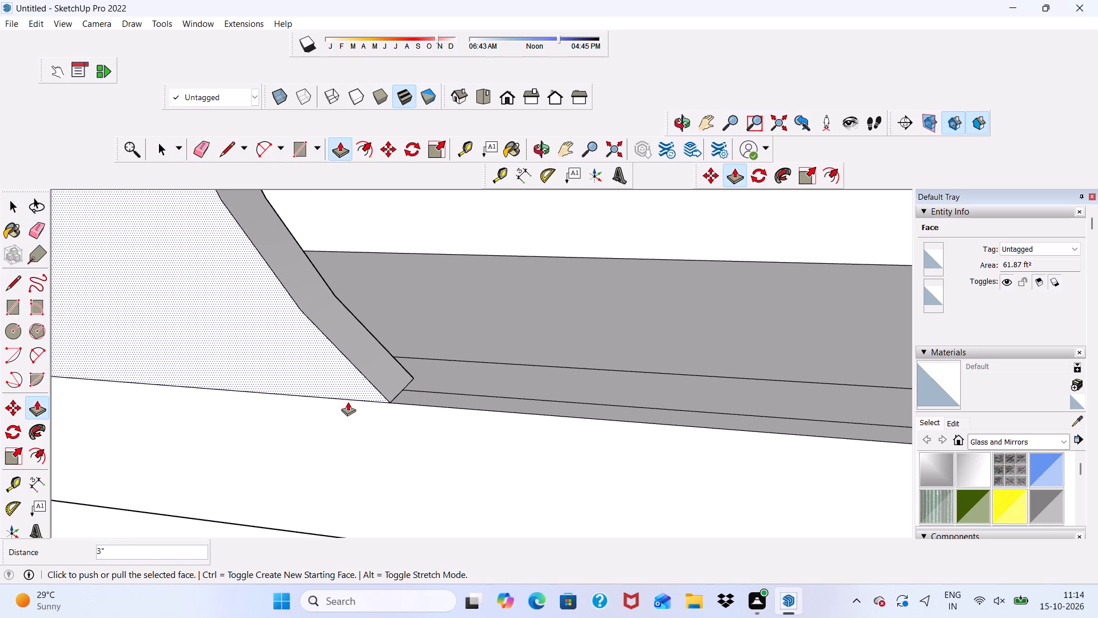
scroll(342, 443, down, 20)
scroll(342, 443, down, 3)
middle_drag(405, 431, 376, 324)
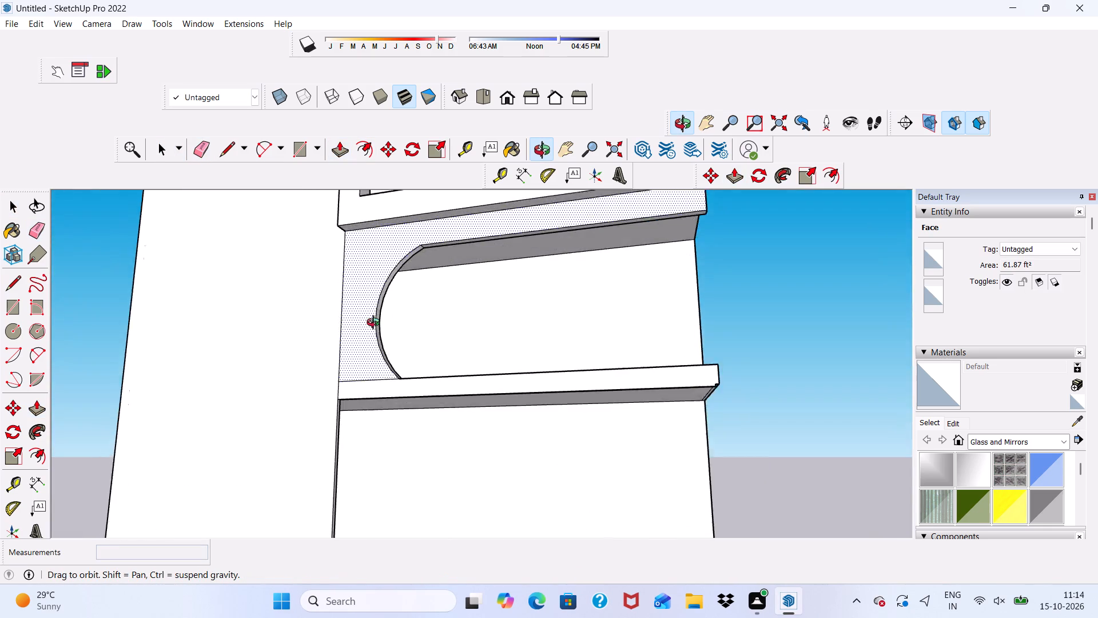
middle_drag(376, 324, 464, 403)
scroll(568, 429, up, 5)
key(space)
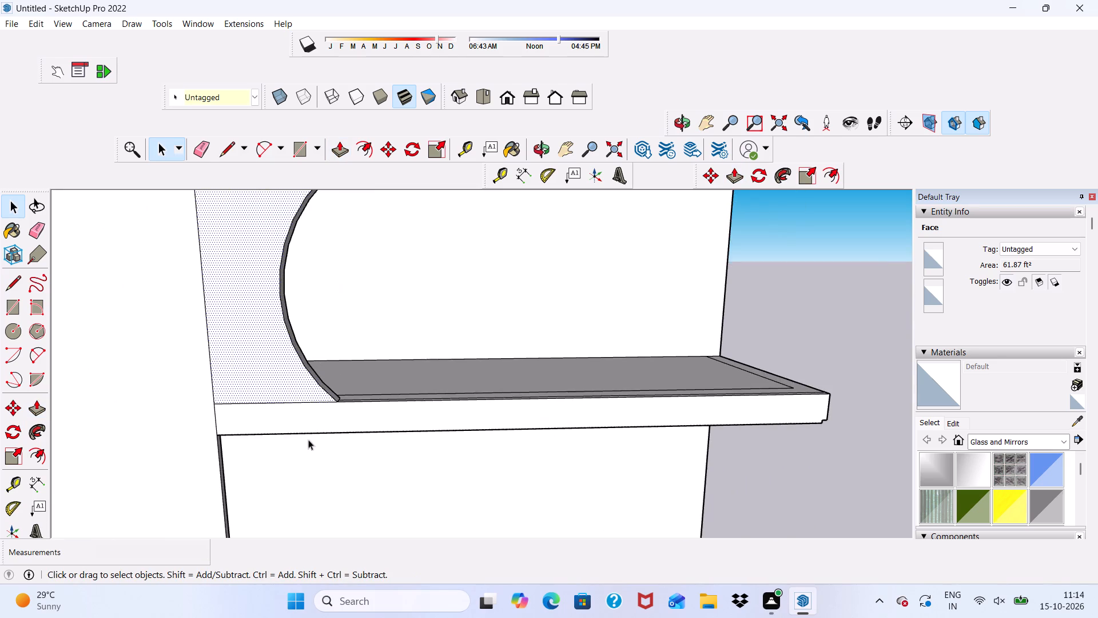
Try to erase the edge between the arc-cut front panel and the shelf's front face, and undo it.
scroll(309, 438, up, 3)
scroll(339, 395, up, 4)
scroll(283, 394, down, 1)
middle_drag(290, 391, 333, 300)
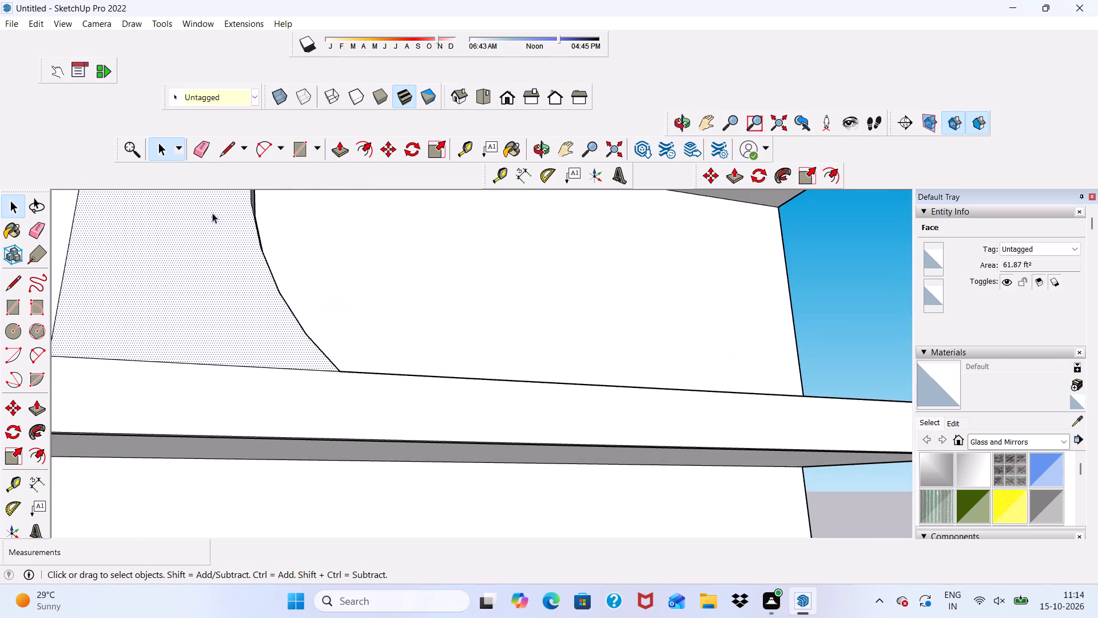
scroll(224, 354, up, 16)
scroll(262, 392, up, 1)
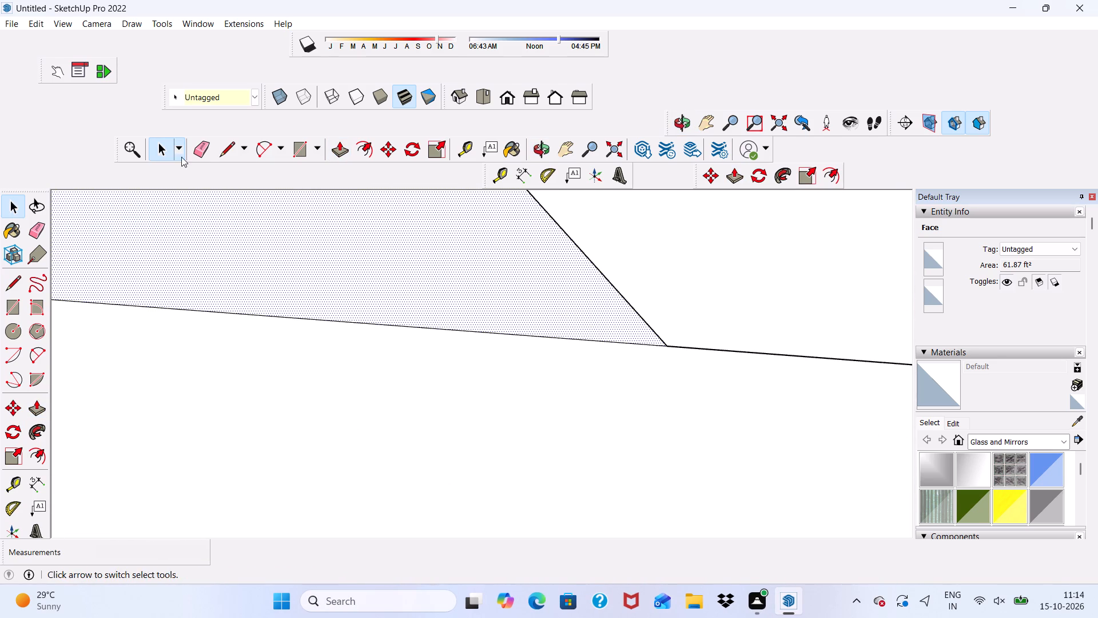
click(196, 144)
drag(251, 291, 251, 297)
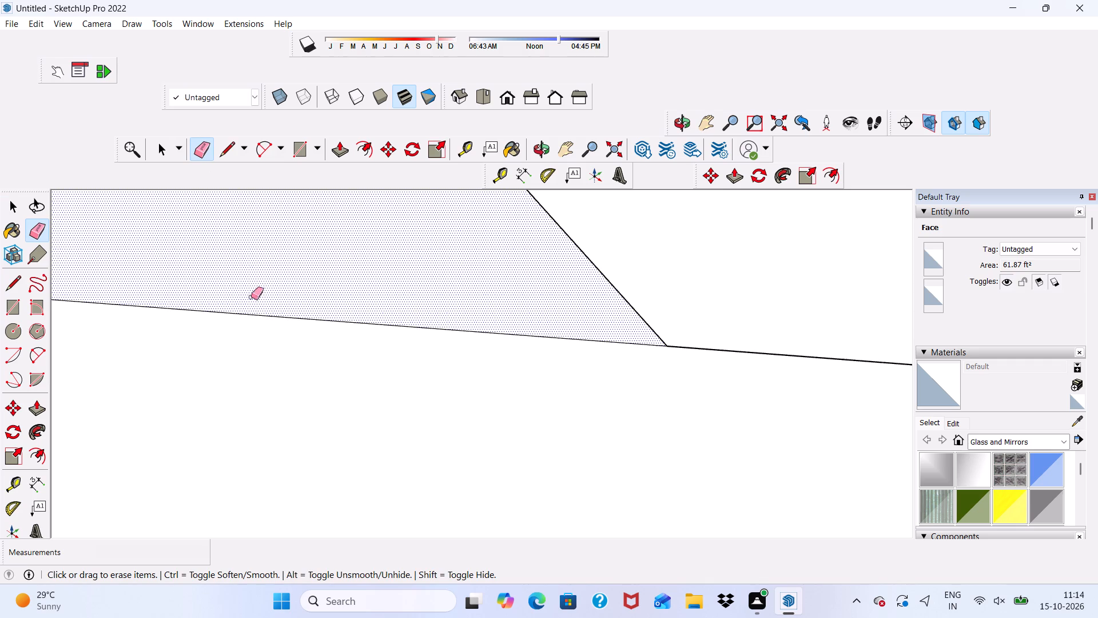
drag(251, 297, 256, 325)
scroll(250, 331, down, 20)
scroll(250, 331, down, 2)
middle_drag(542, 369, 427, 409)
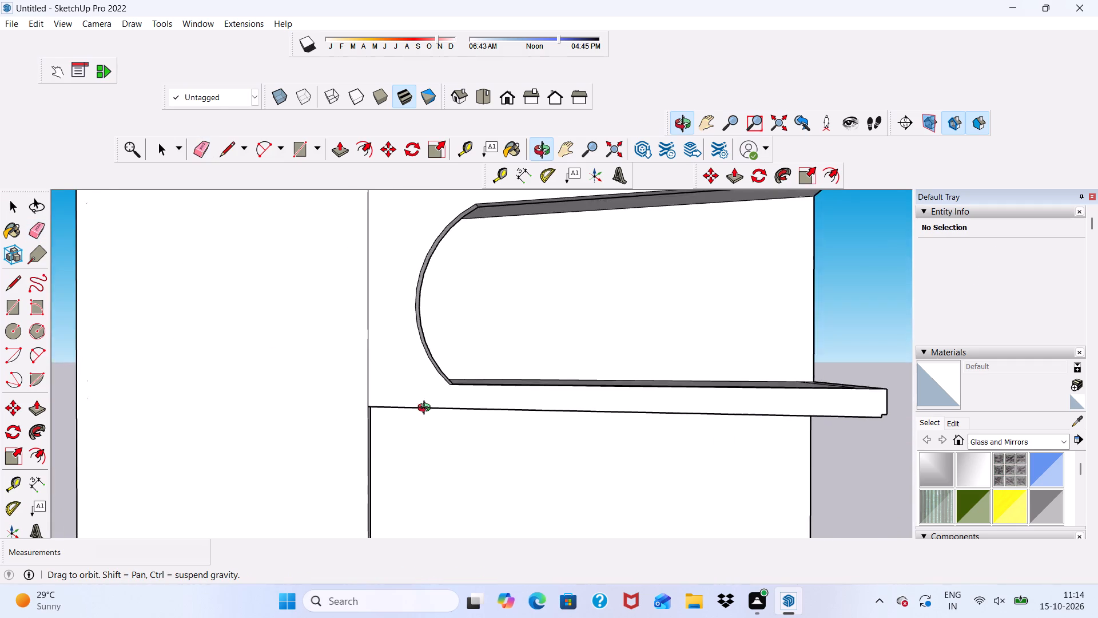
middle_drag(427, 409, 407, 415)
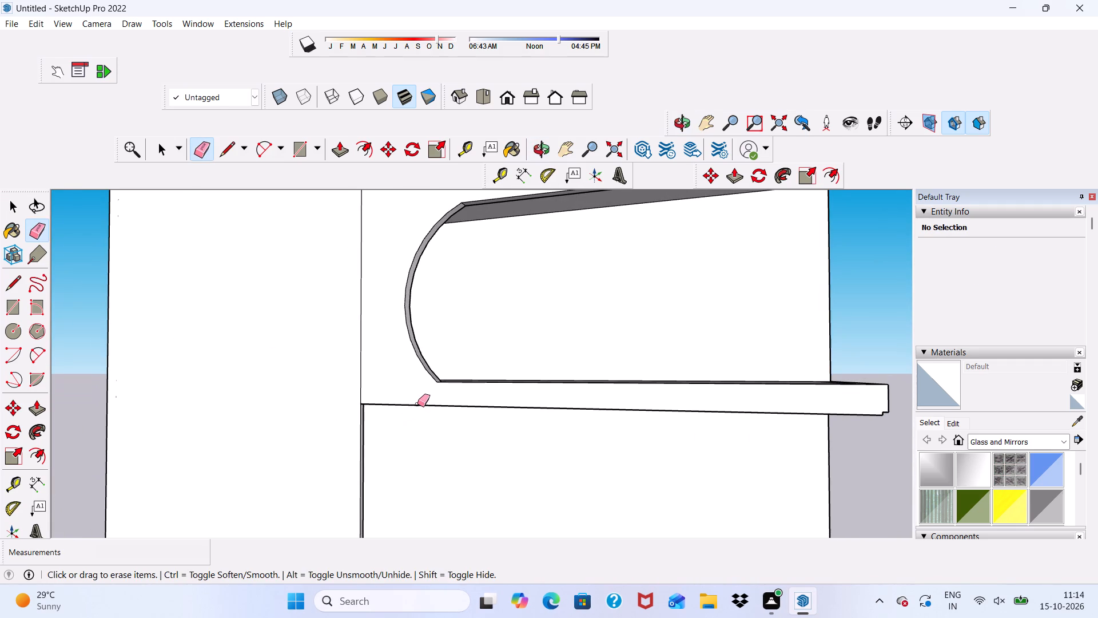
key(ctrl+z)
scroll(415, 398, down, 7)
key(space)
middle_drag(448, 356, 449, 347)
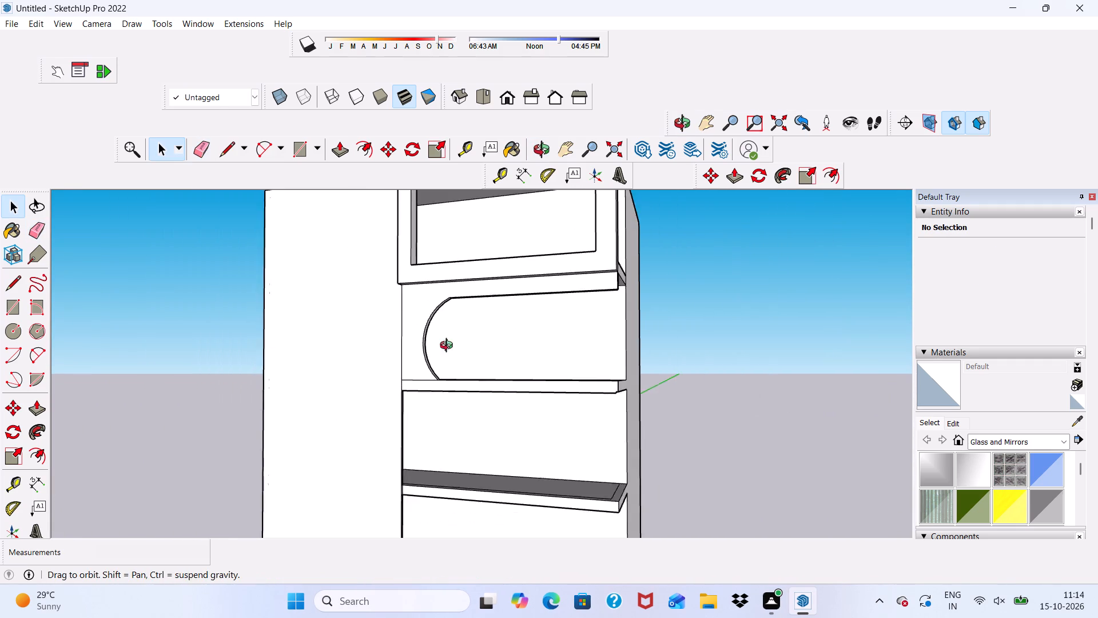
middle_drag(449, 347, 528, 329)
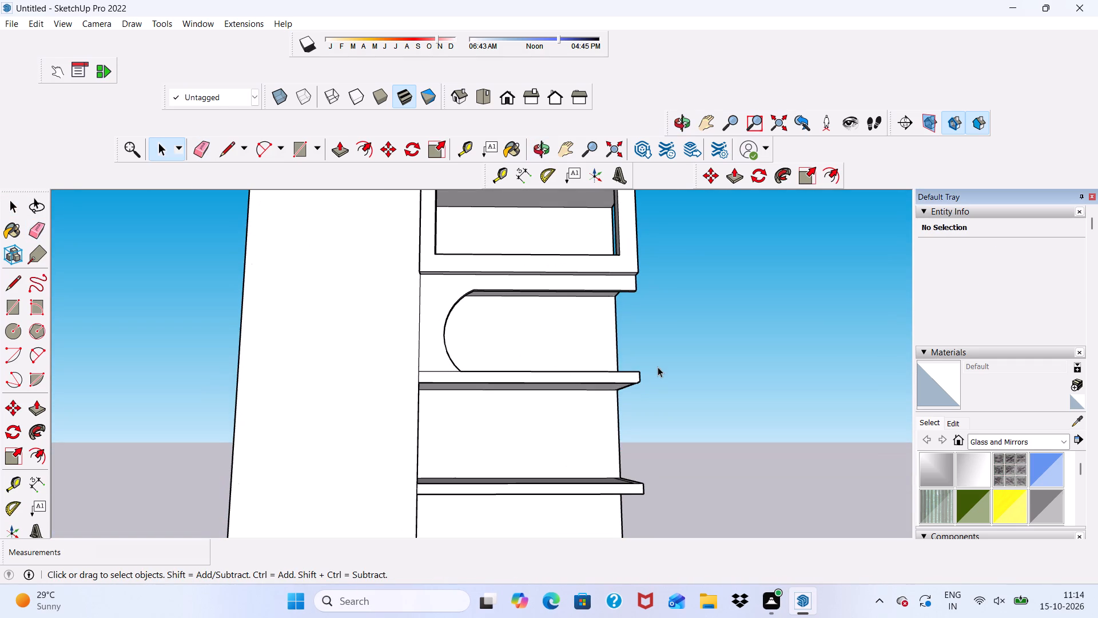
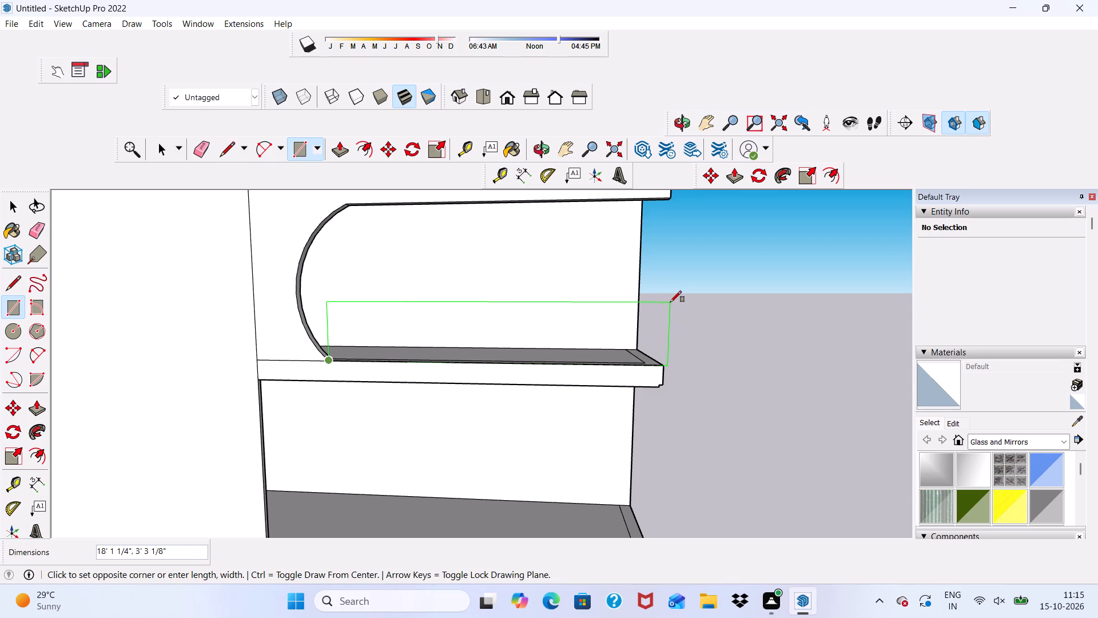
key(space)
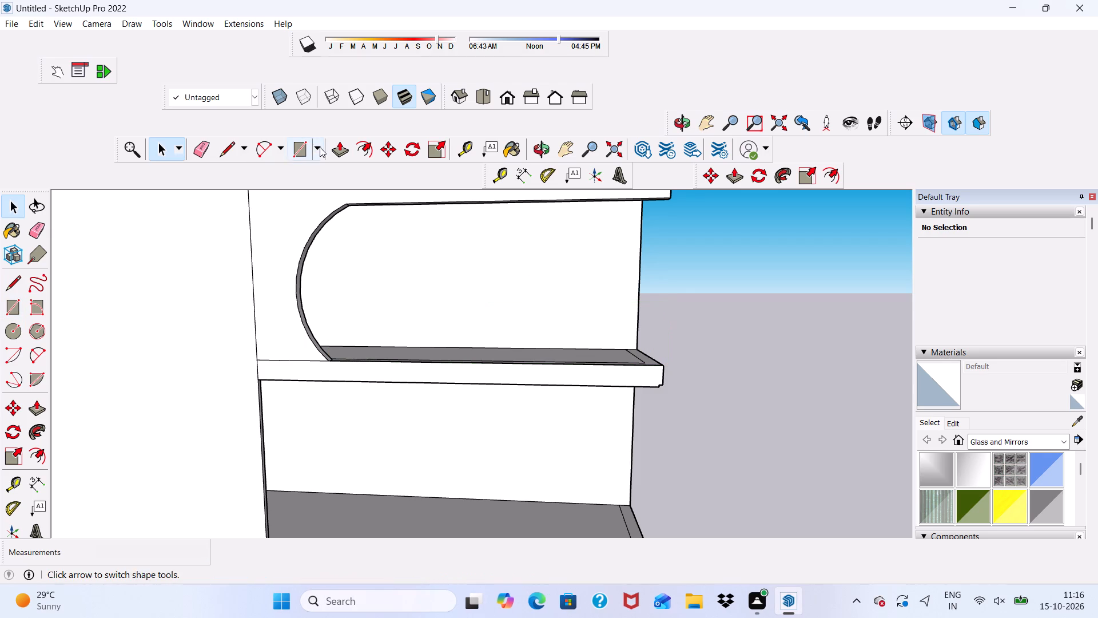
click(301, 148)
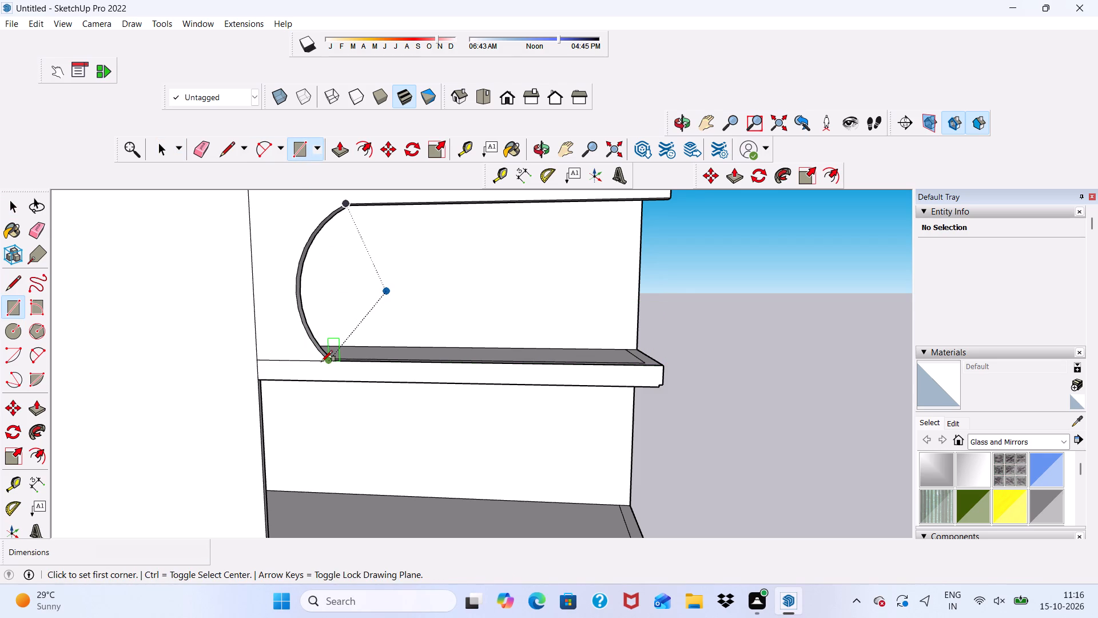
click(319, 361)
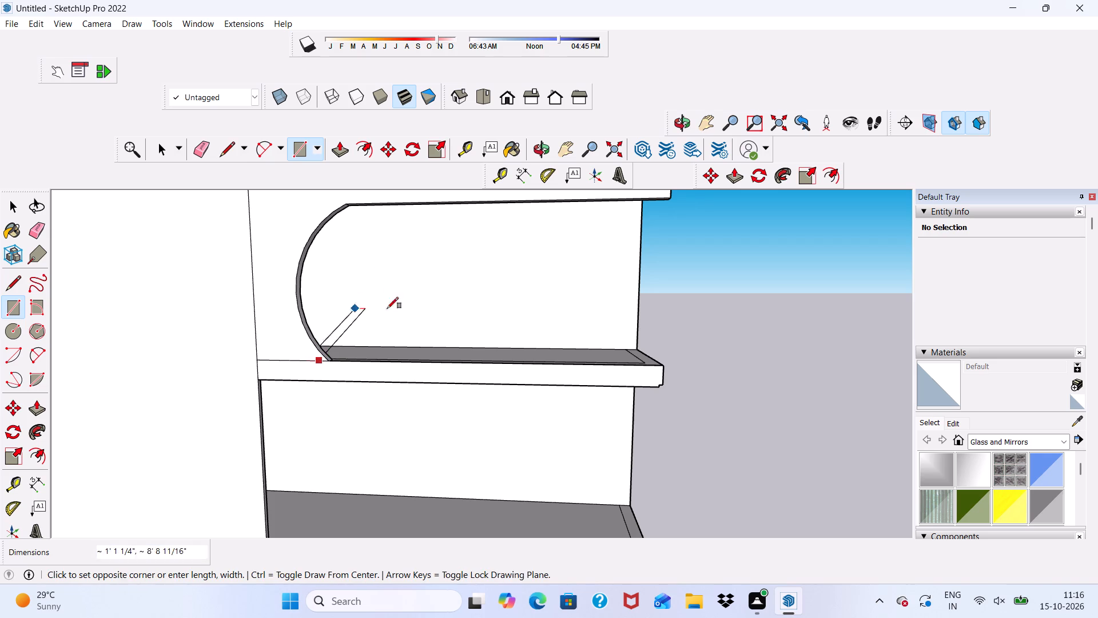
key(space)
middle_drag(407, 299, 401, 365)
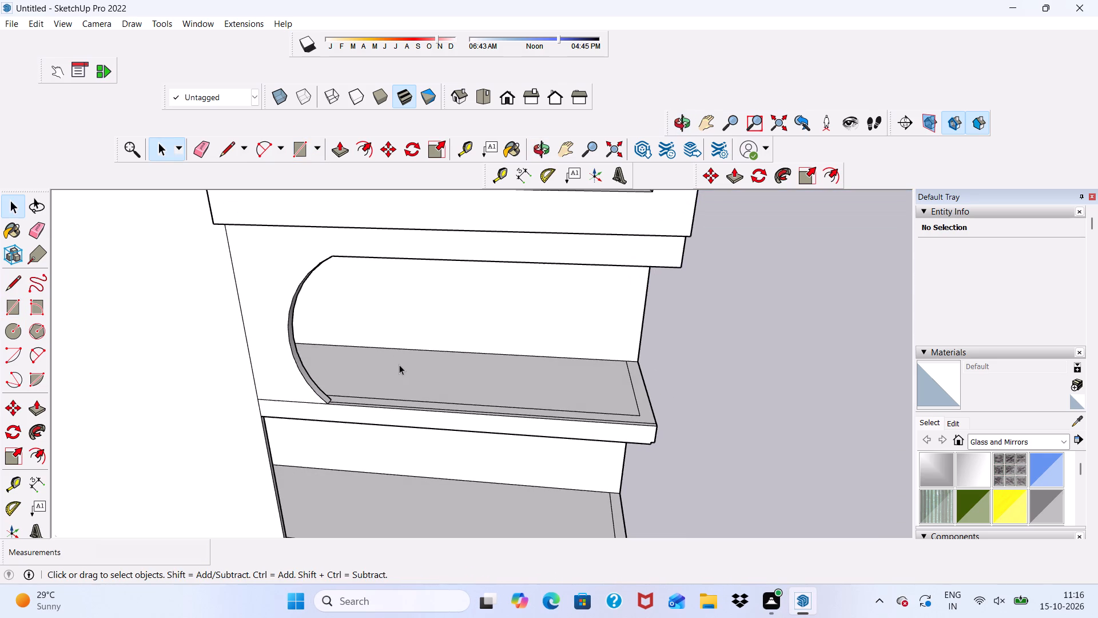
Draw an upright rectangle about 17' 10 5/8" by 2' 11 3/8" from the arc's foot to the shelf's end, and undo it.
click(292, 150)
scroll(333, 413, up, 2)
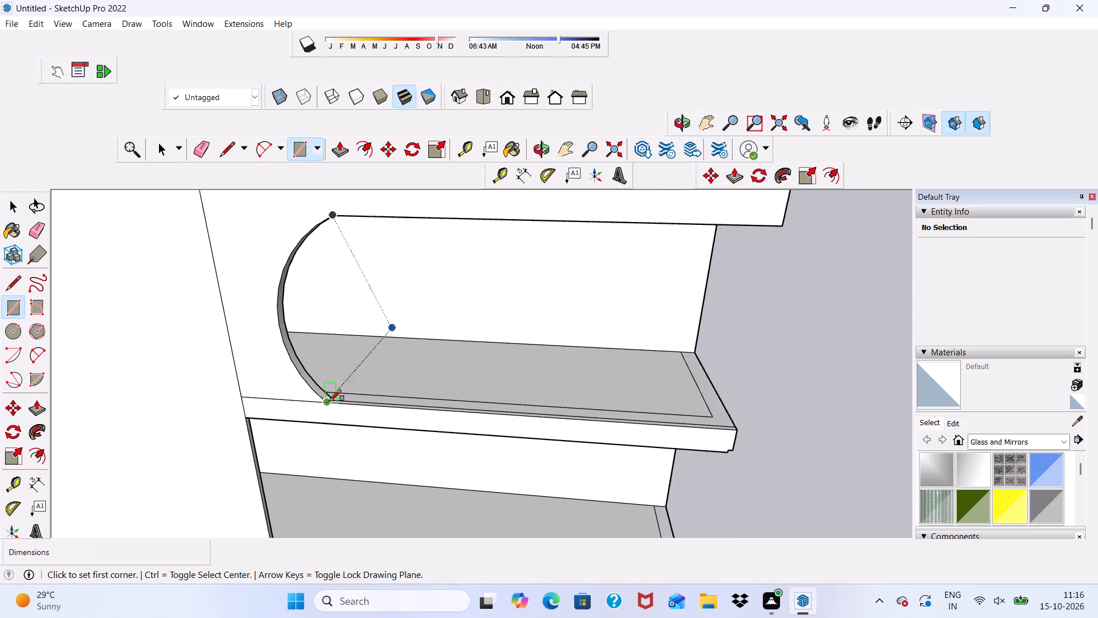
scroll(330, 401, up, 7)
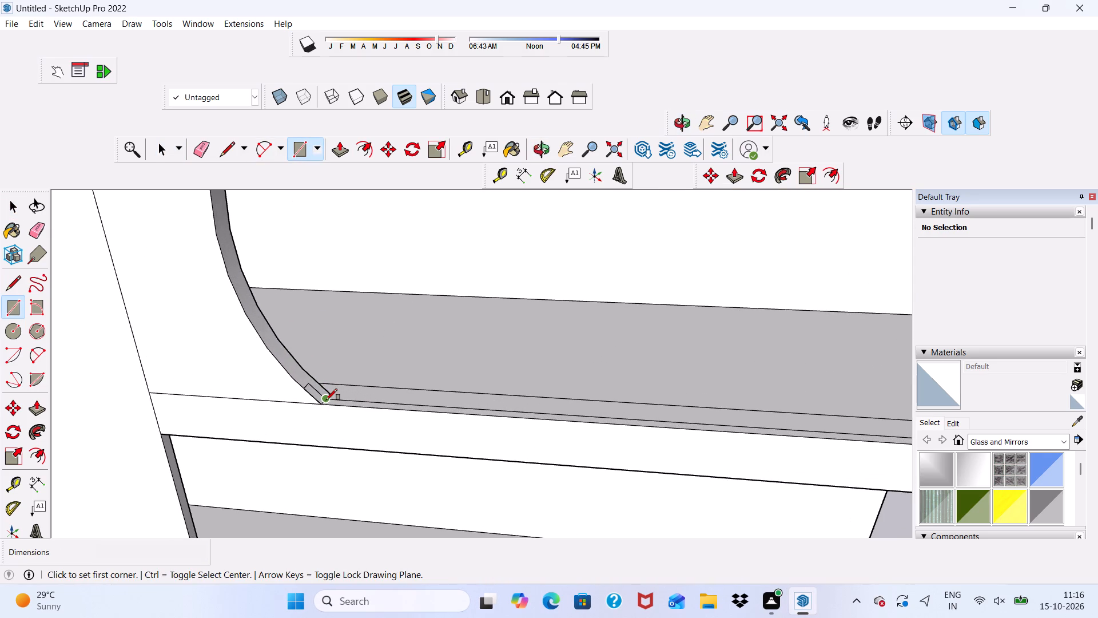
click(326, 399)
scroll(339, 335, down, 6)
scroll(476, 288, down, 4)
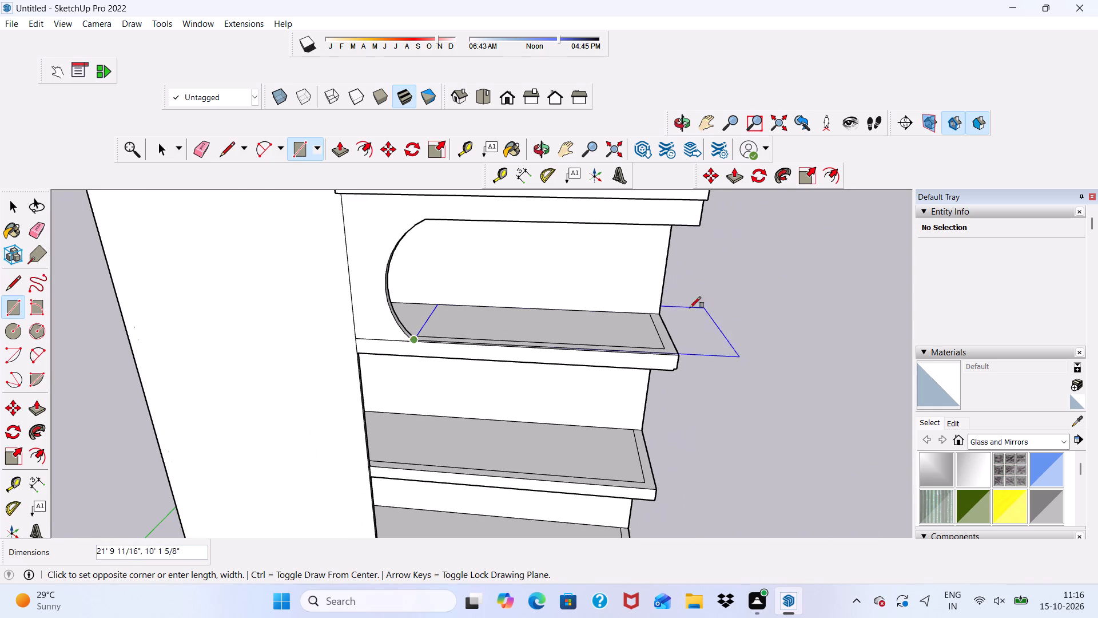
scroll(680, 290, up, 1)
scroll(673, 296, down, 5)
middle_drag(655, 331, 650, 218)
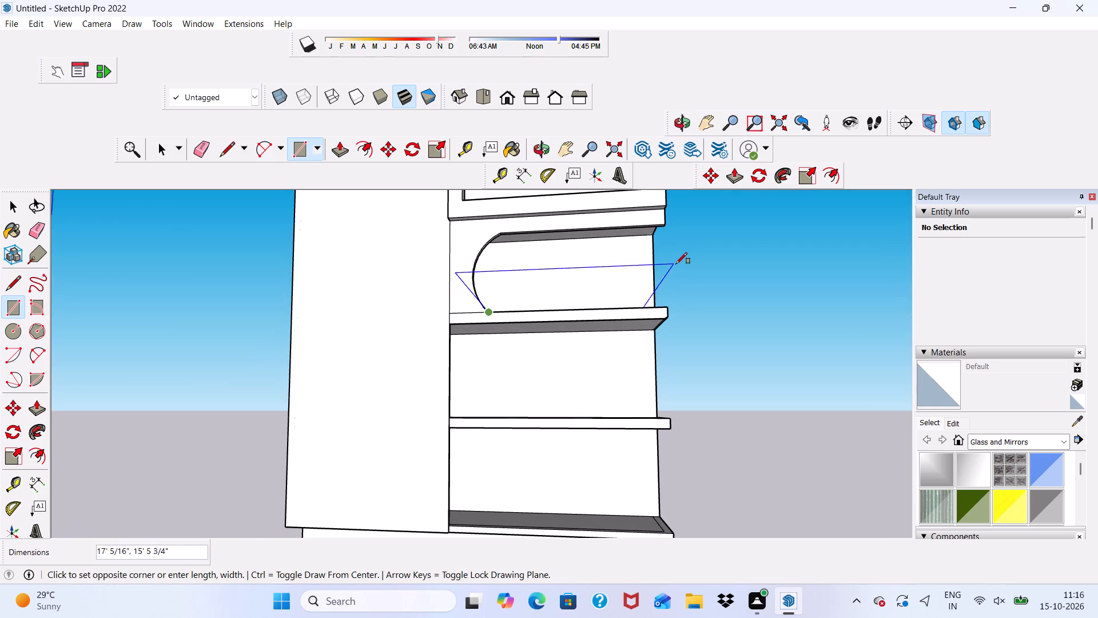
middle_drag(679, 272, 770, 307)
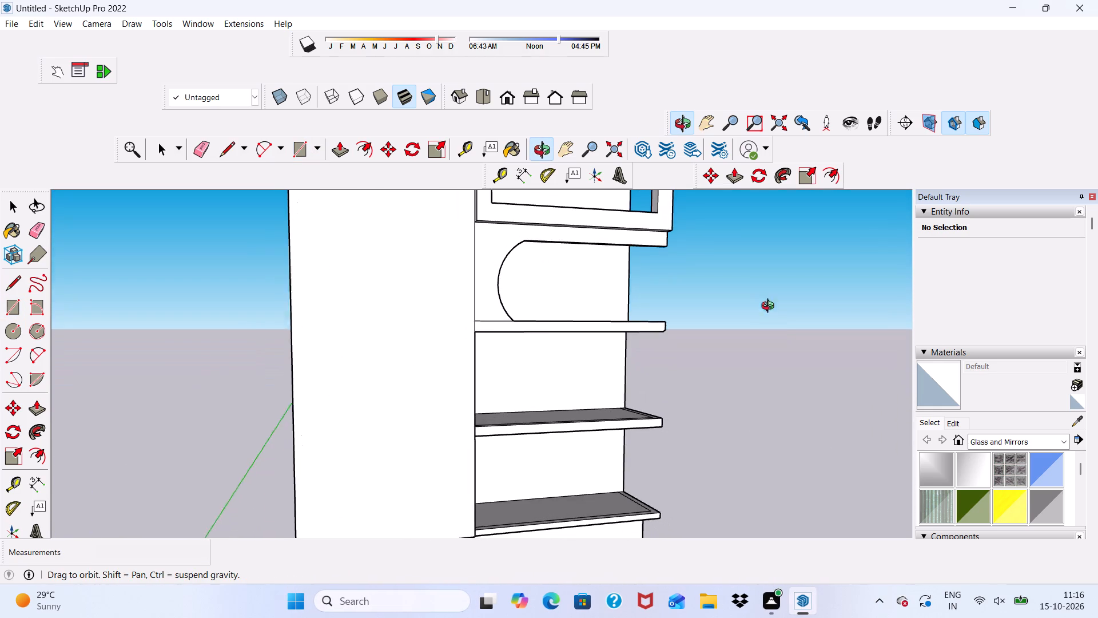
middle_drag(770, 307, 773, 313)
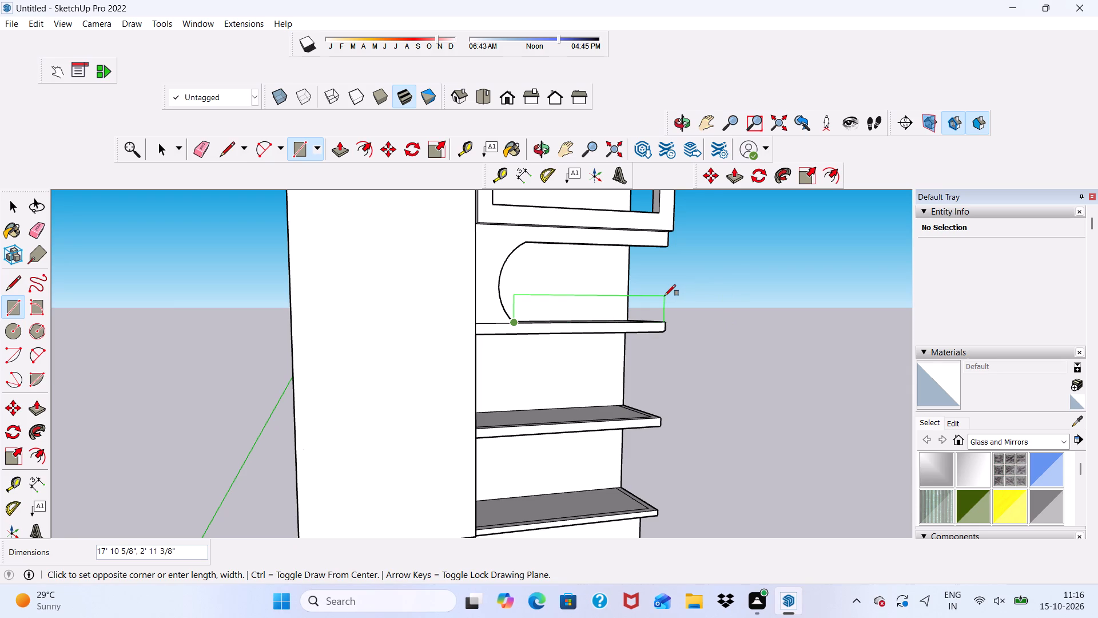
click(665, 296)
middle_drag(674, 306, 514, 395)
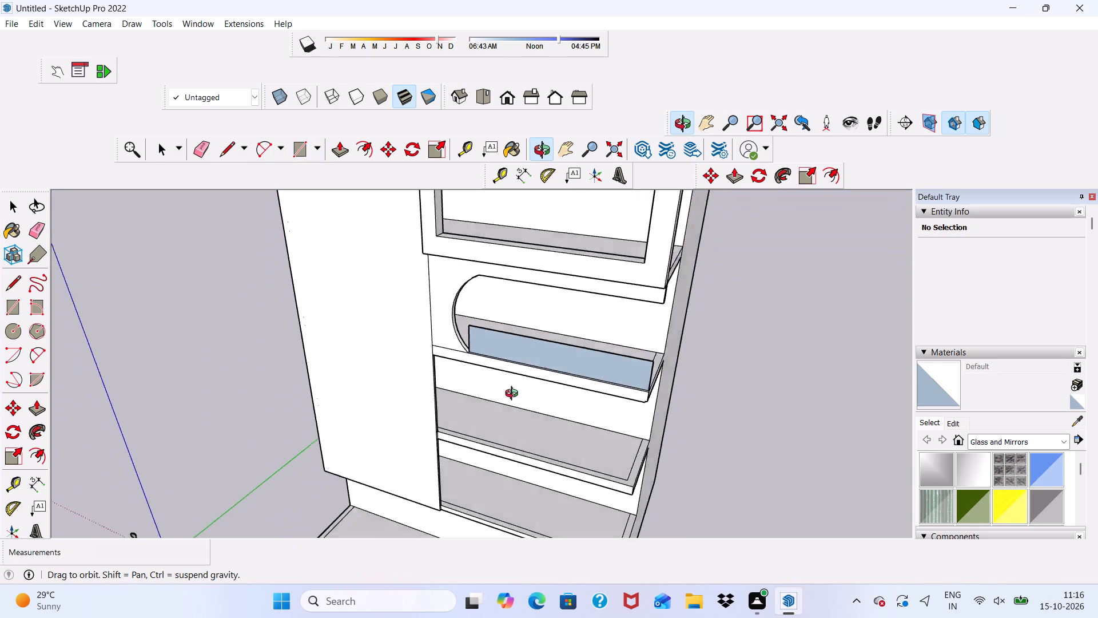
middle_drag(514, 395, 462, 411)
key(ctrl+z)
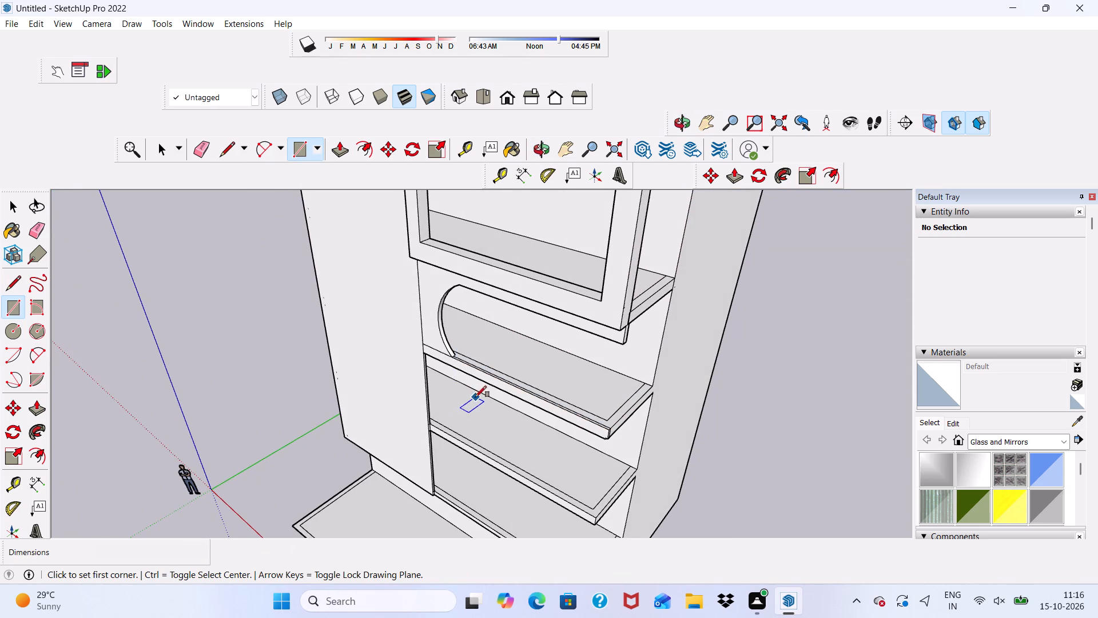
Draw an upright rectangle about 18' 1/2" by 3' 6 7/8" on the shelf's front edge, from the arc's front foot to the shelf's far end.
middle_drag(480, 377, 622, 368)
scroll(480, 377, down, 1)
scroll(536, 362, up, 14)
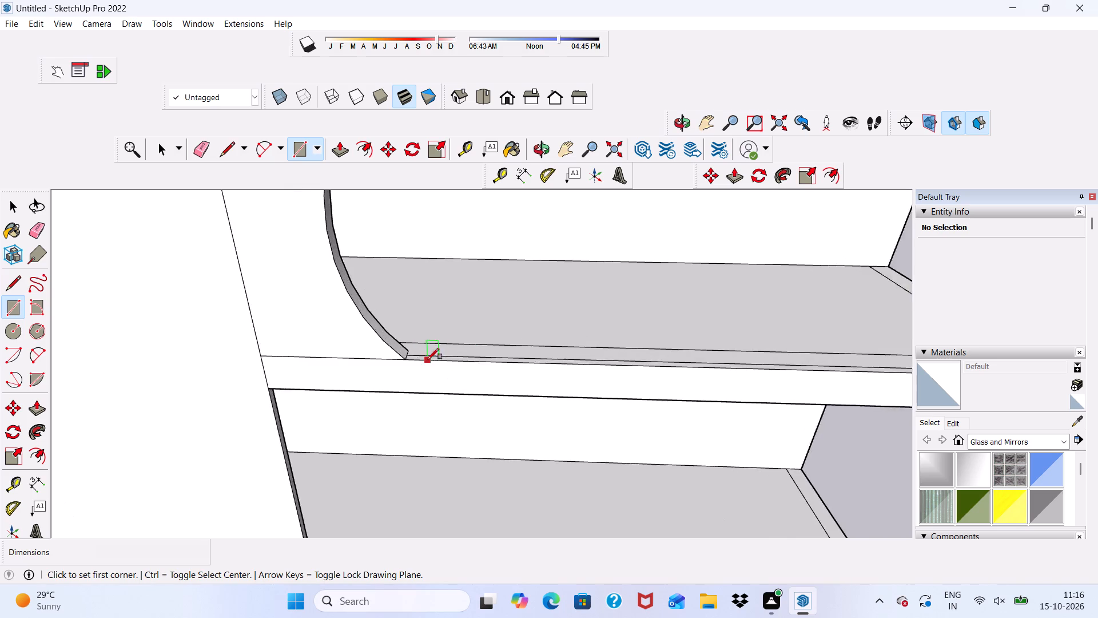
scroll(428, 359, up, 3)
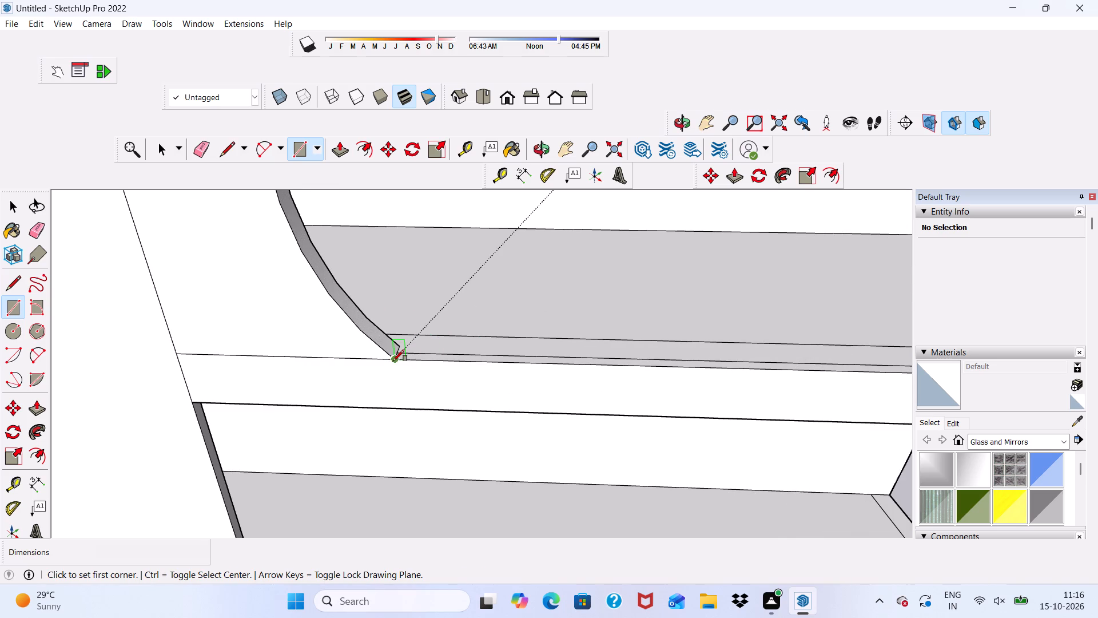
click(393, 361)
scroll(340, 313, down, 13)
middle_drag(575, 320, 575, 215)
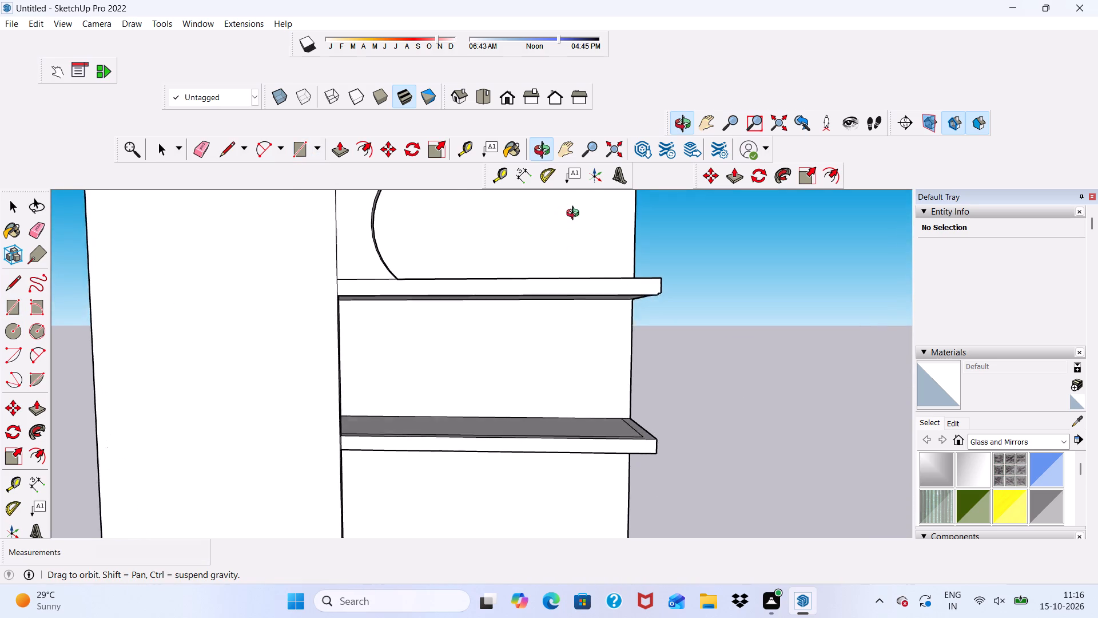
middle_drag(575, 215, 579, 212)
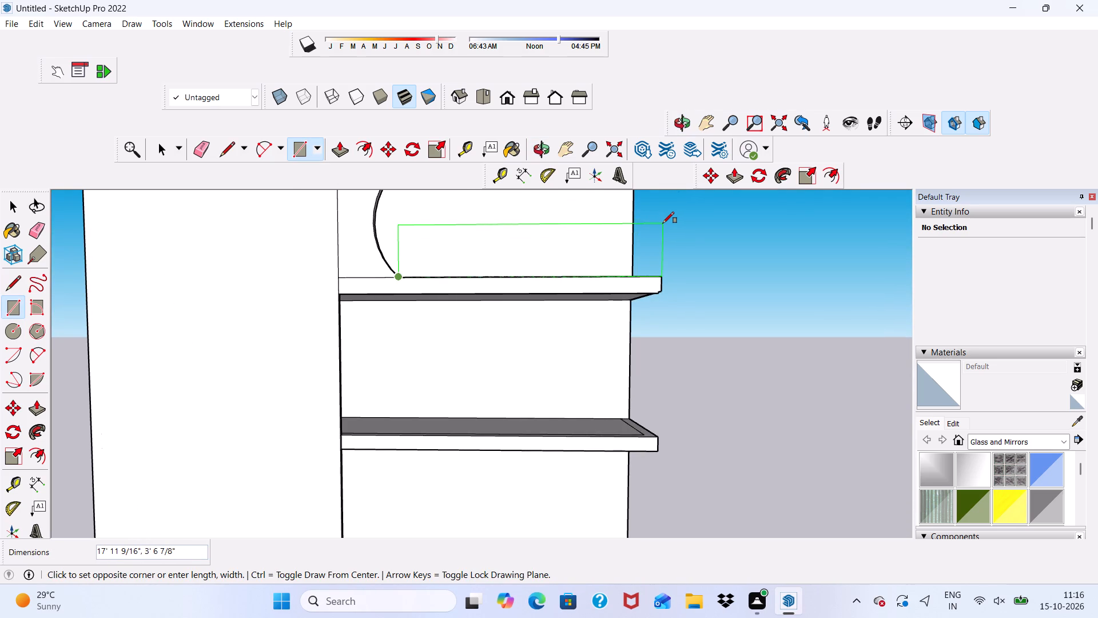
click(664, 223)
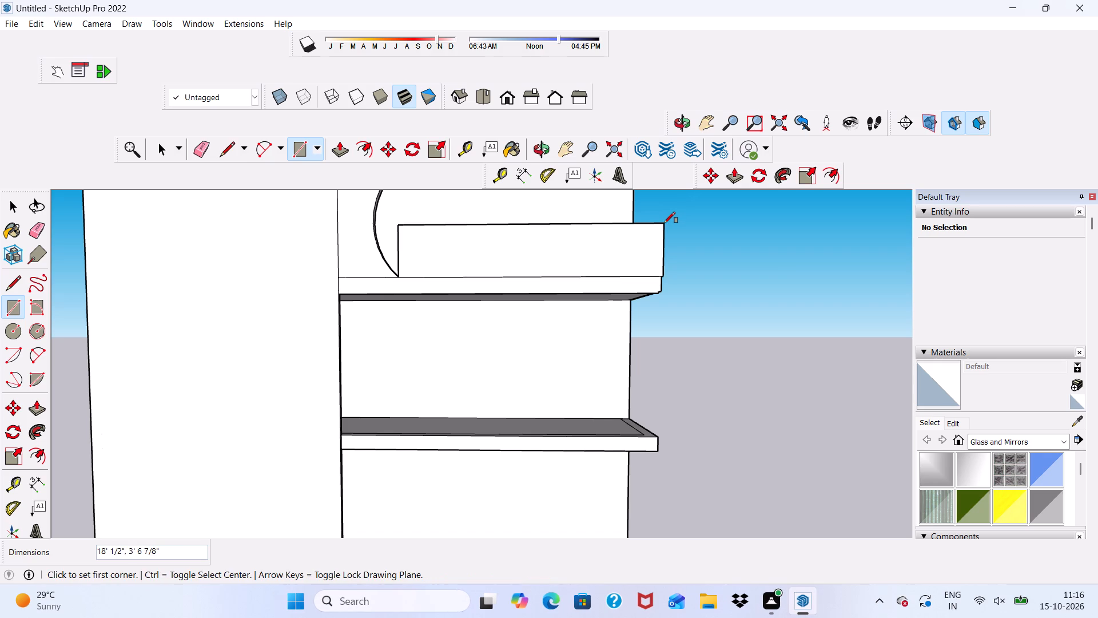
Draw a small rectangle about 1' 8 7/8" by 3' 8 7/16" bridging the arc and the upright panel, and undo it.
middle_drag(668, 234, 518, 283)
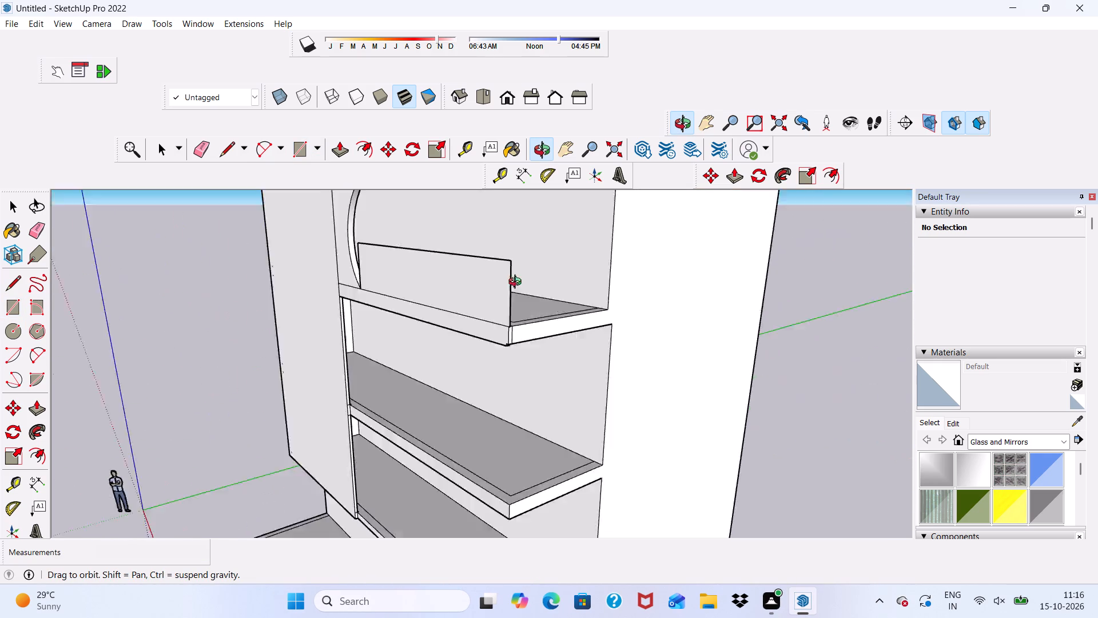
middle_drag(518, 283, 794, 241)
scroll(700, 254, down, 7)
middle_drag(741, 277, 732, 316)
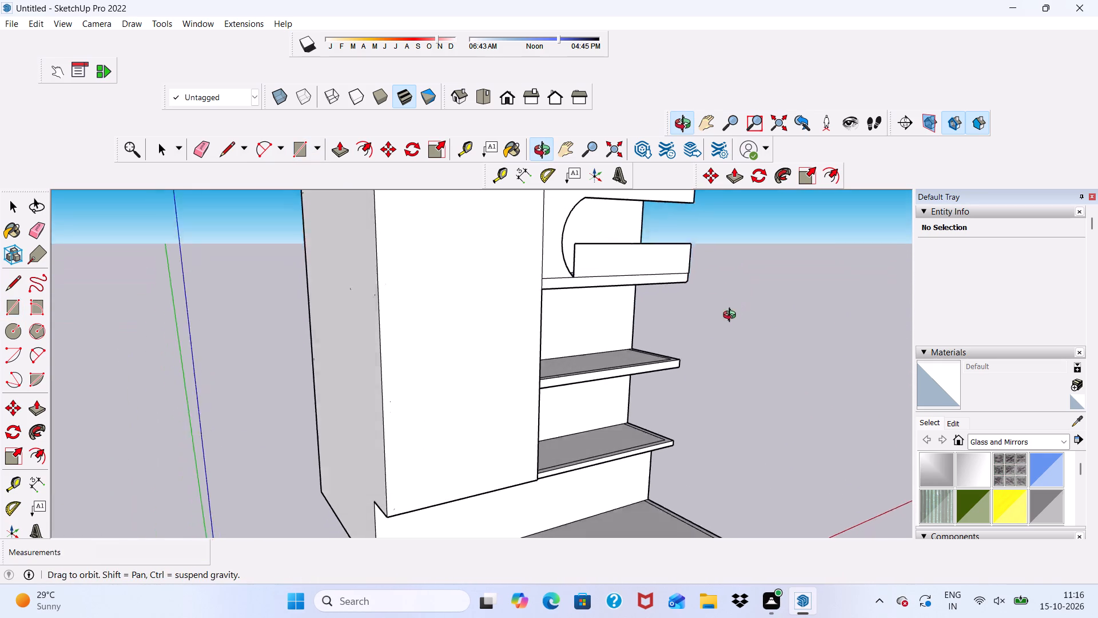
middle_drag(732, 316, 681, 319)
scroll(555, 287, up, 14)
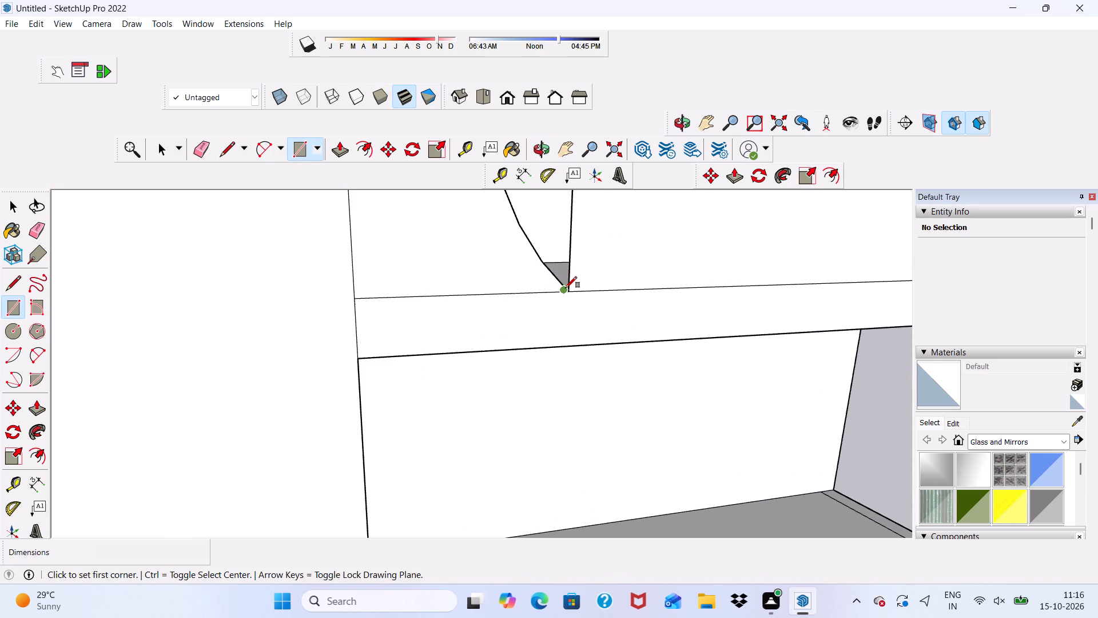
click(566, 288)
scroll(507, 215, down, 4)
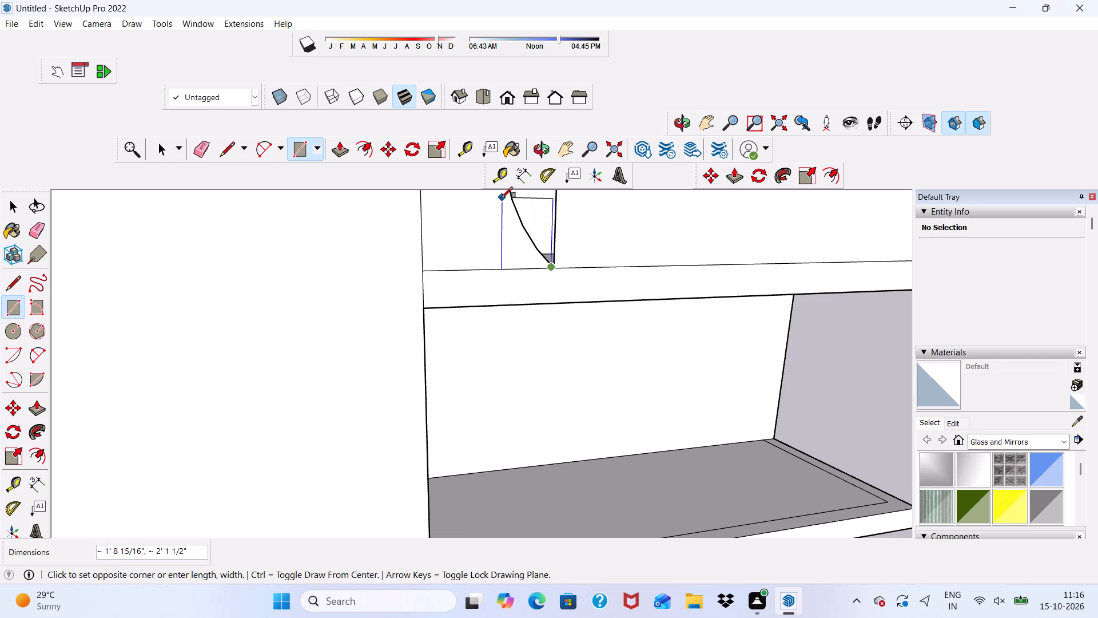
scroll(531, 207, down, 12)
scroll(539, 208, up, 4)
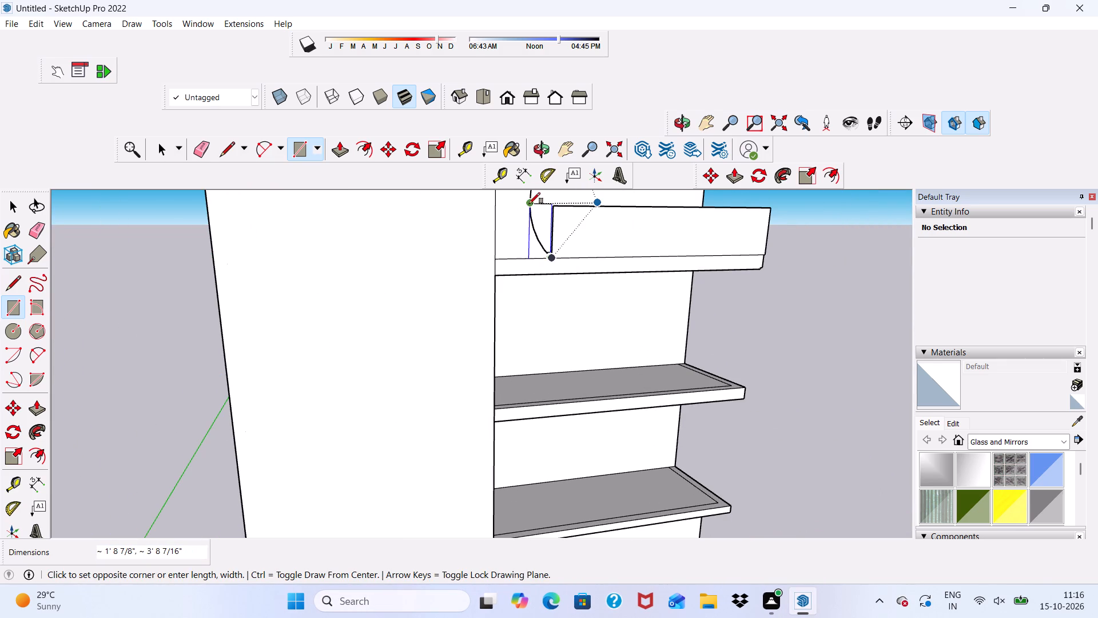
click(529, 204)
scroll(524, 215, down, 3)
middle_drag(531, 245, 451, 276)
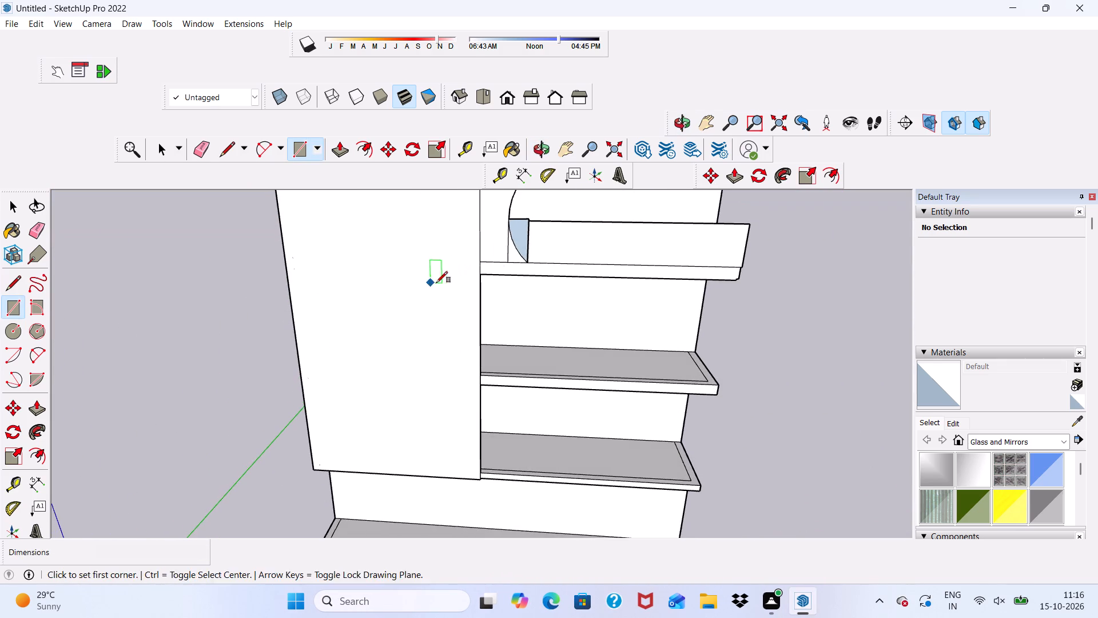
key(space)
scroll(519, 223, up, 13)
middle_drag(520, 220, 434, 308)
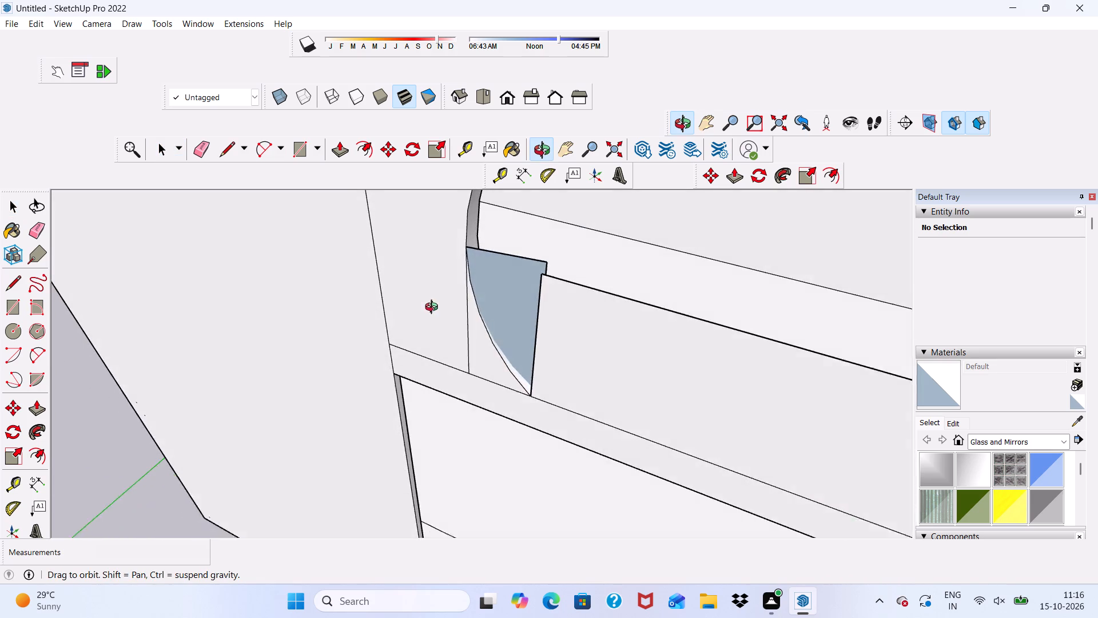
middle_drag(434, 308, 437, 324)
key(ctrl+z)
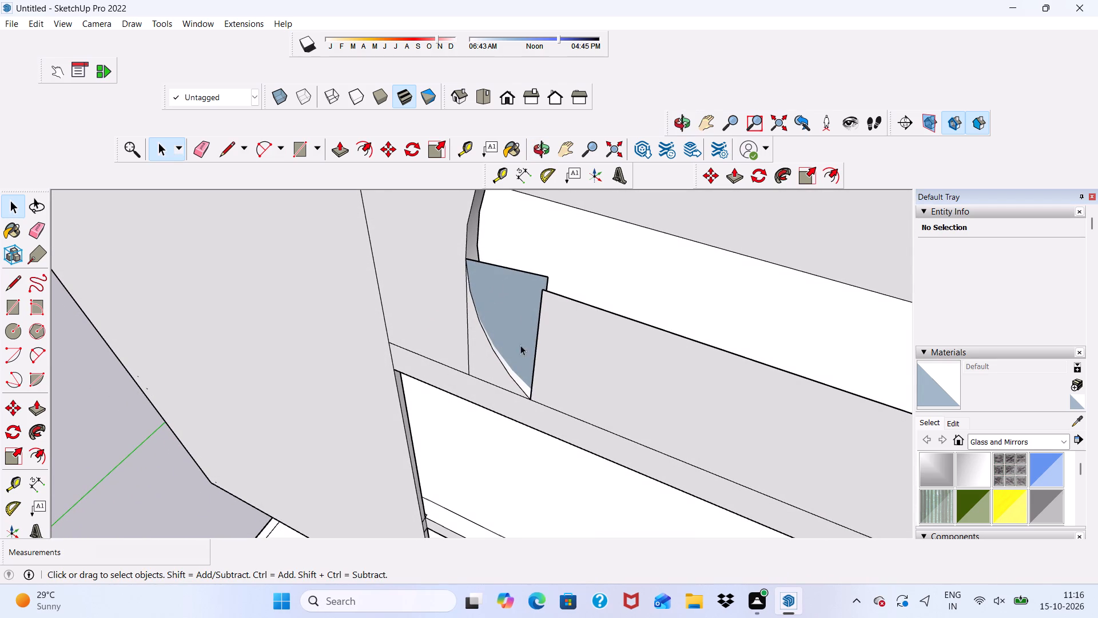
Draw a rectangle about 3' 8 7/16" by 1' 8 5/8" from the arc's foot to the arc, closing the gap beside the upright panel.
click(295, 147)
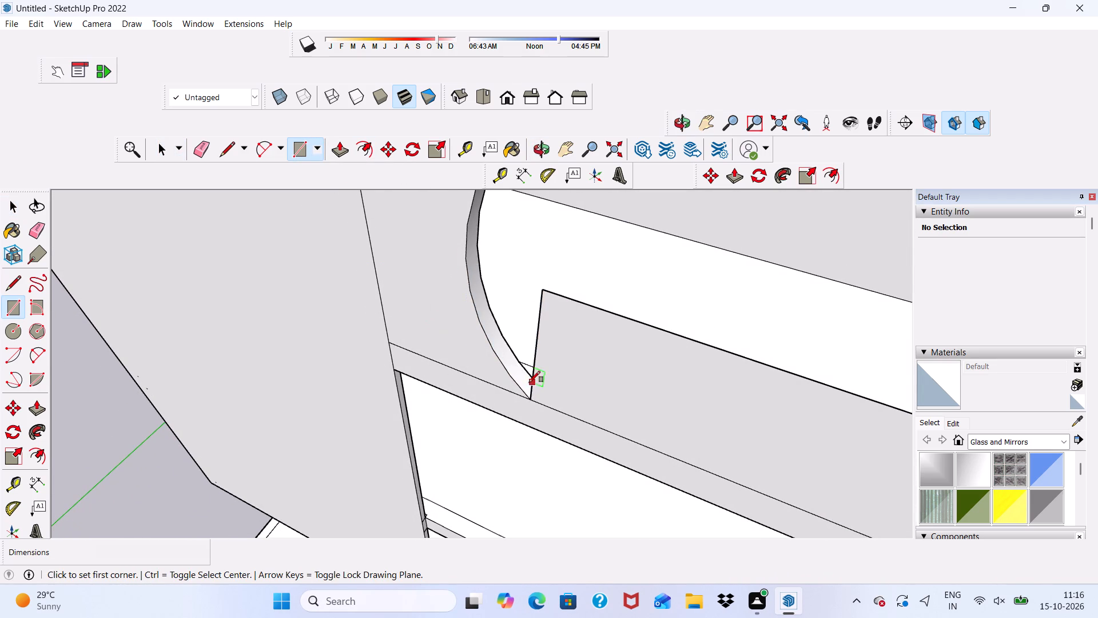
scroll(529, 382, up, 4)
click(532, 406)
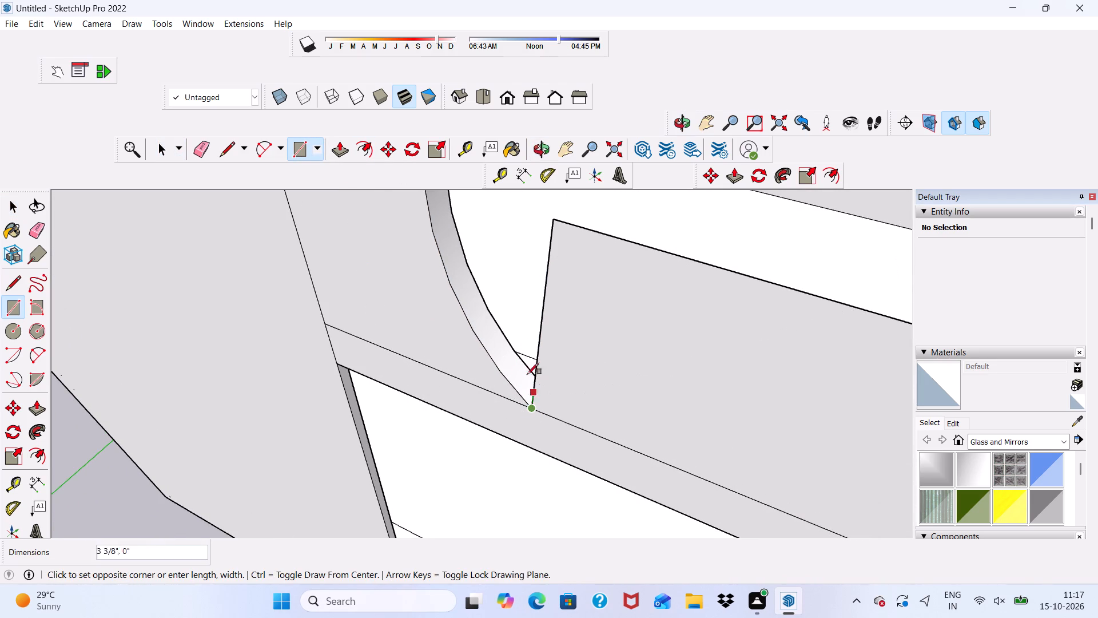
scroll(445, 218, down, 2)
middle_drag(476, 227, 480, 226)
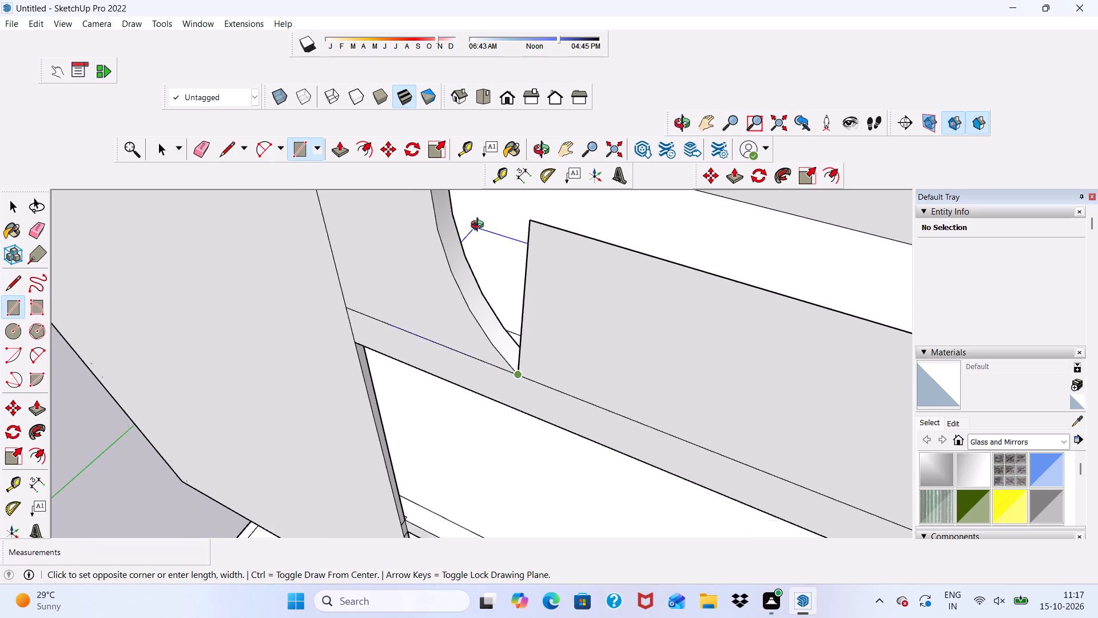
middle_drag(480, 226, 606, 255)
scroll(572, 255, down, 8)
middle_drag(608, 242, 571, 122)
scroll(578, 149, up, 1)
scroll(566, 204, down, 14)
scroll(602, 192, up, 4)
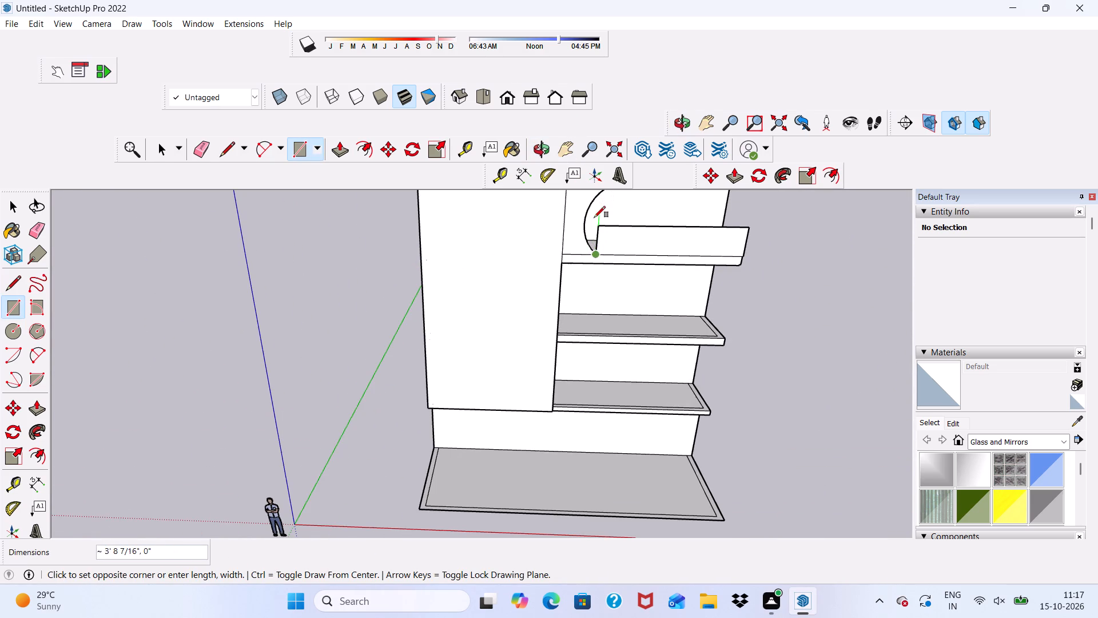
scroll(593, 227, up, 4)
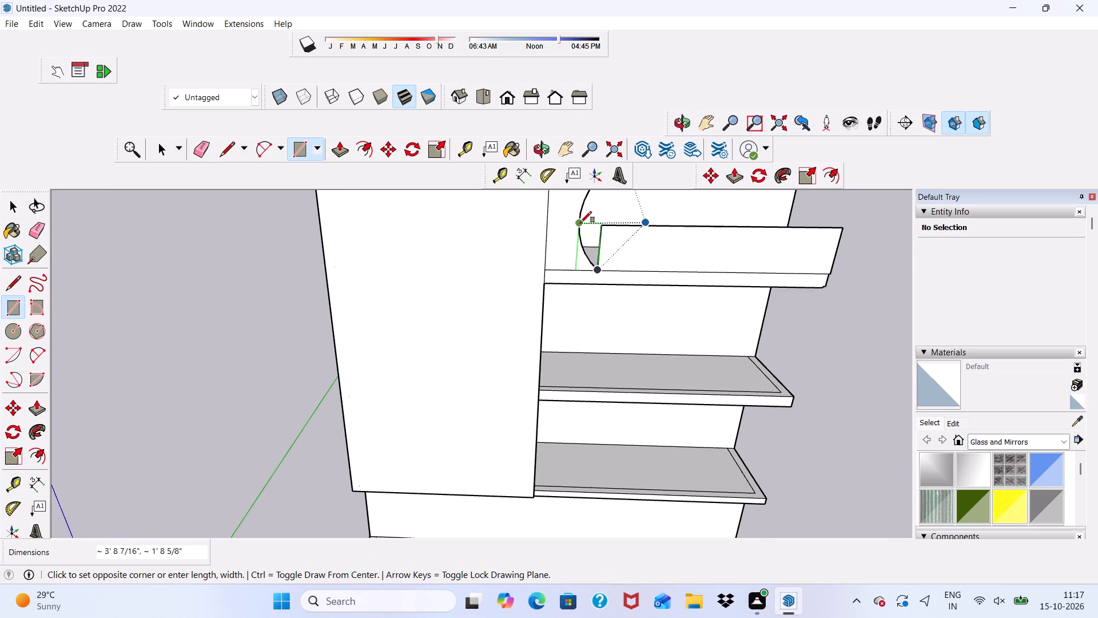
click(580, 223)
scroll(572, 253, down, 3)
scroll(620, 253, up, 6)
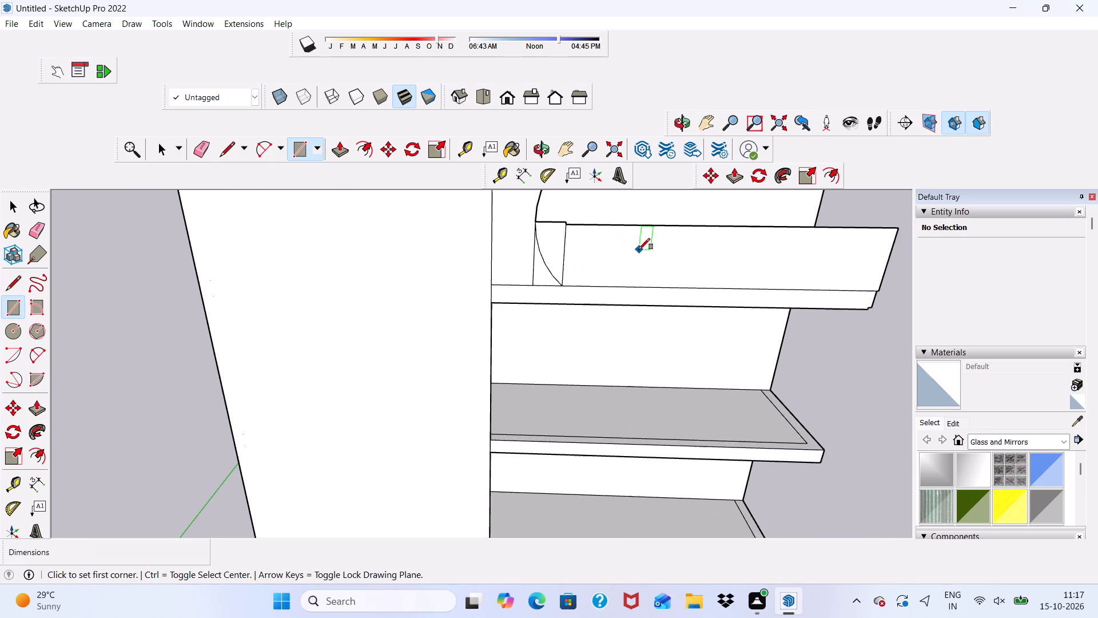
key(space)
Erase the small rectangle's vertical edge lying outside the arc on the arc-cut front panel.
scroll(536, 218, up, 5)
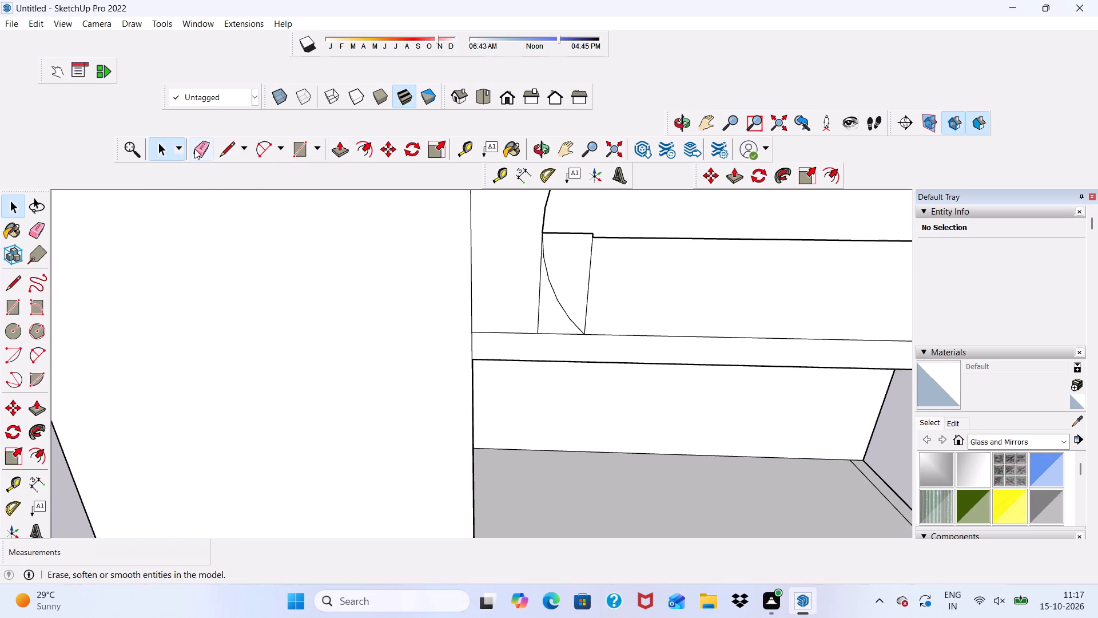
click(194, 149)
scroll(462, 268, up, 2)
drag(555, 276, 557, 280)
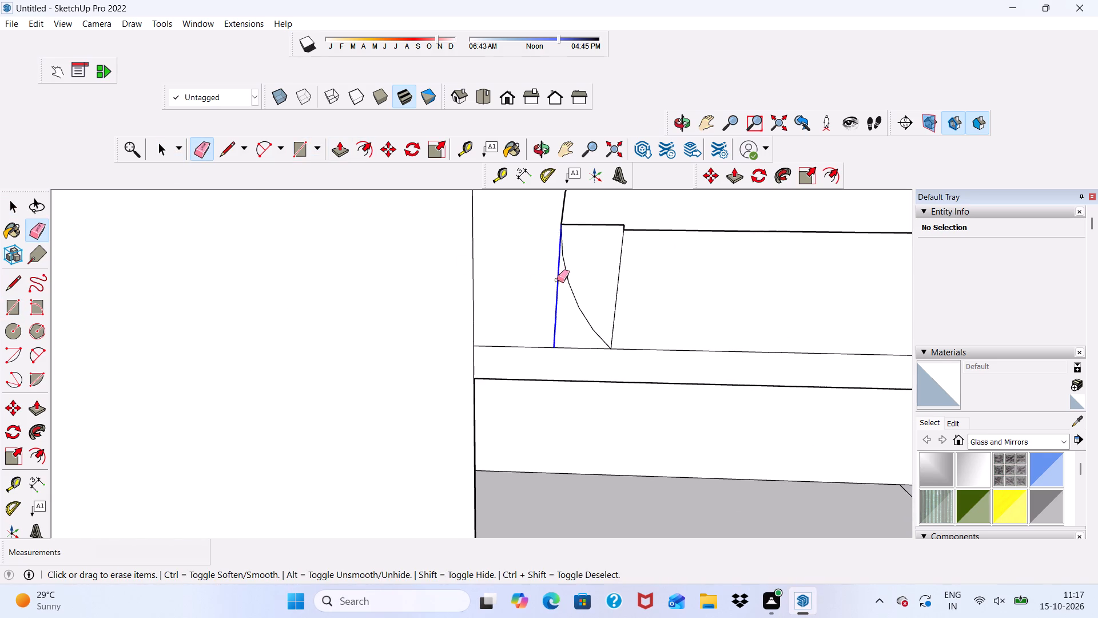
drag(557, 280, 558, 282)
Erase the vertical edge between the arc-shaped infill and the long upright panel, merging them into one face.
scroll(504, 287, down, 8)
middle_drag(437, 319, 388, 328)
scroll(548, 330, up, 2)
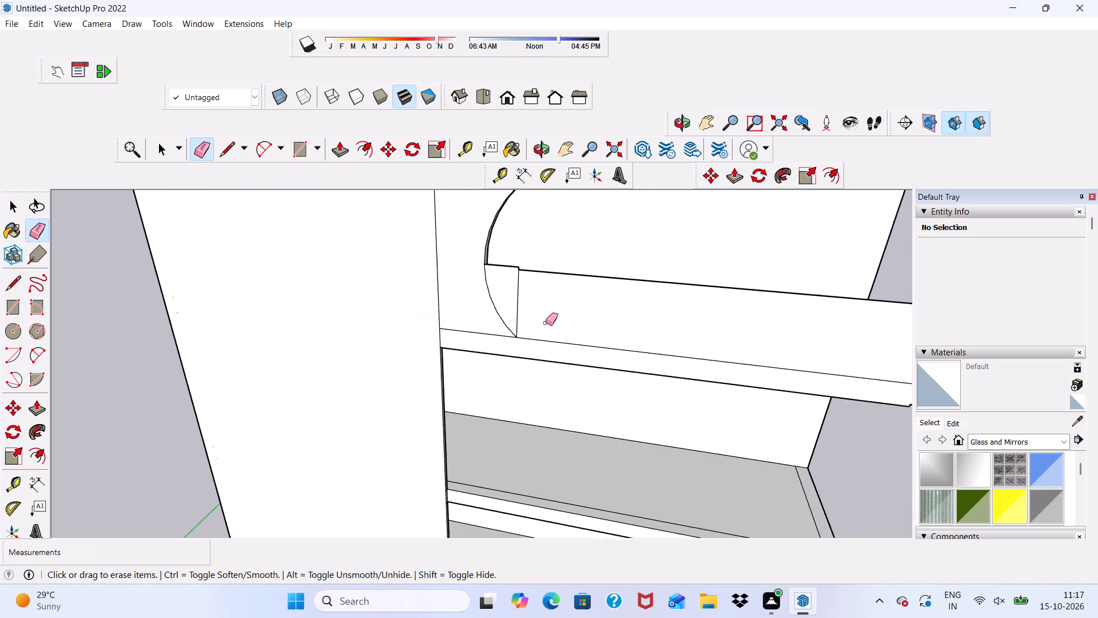
scroll(546, 323, up, 1)
click(516, 291)
Inspect the joint between the arc-cut front panel and the merged upright shelf-front panel from several angles and distances.
scroll(459, 302, down, 6)
middle_drag(502, 297, 526, 255)
scroll(552, 255, up, 6)
scroll(459, 293, up, 19)
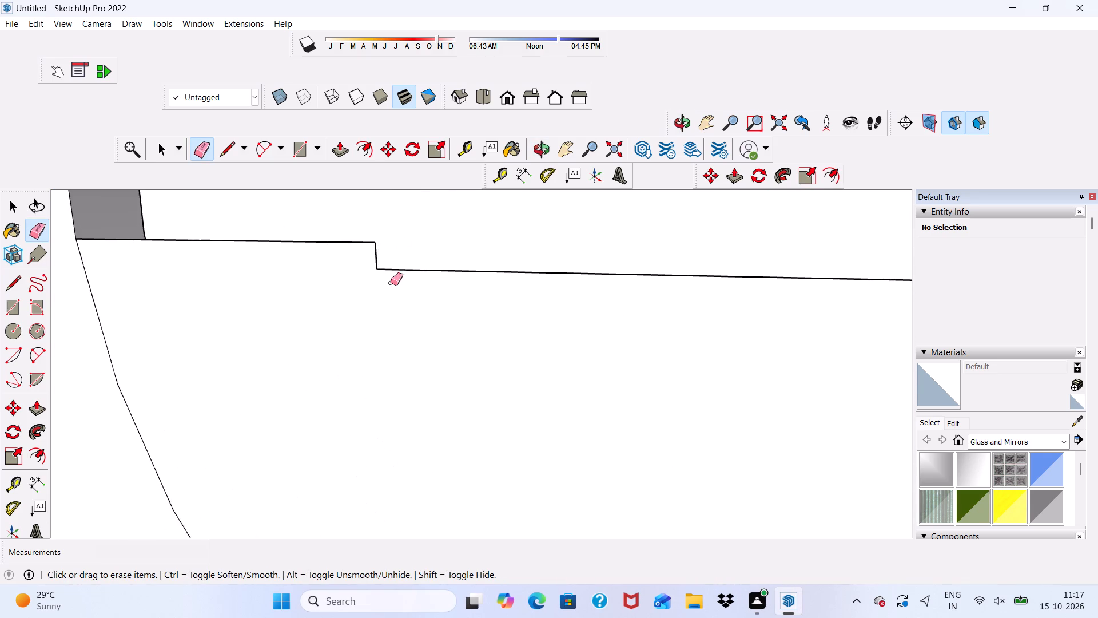
middle_drag(392, 284, 427, 334)
scroll(374, 288, down, 17)
middle_drag(439, 298, 455, 204)
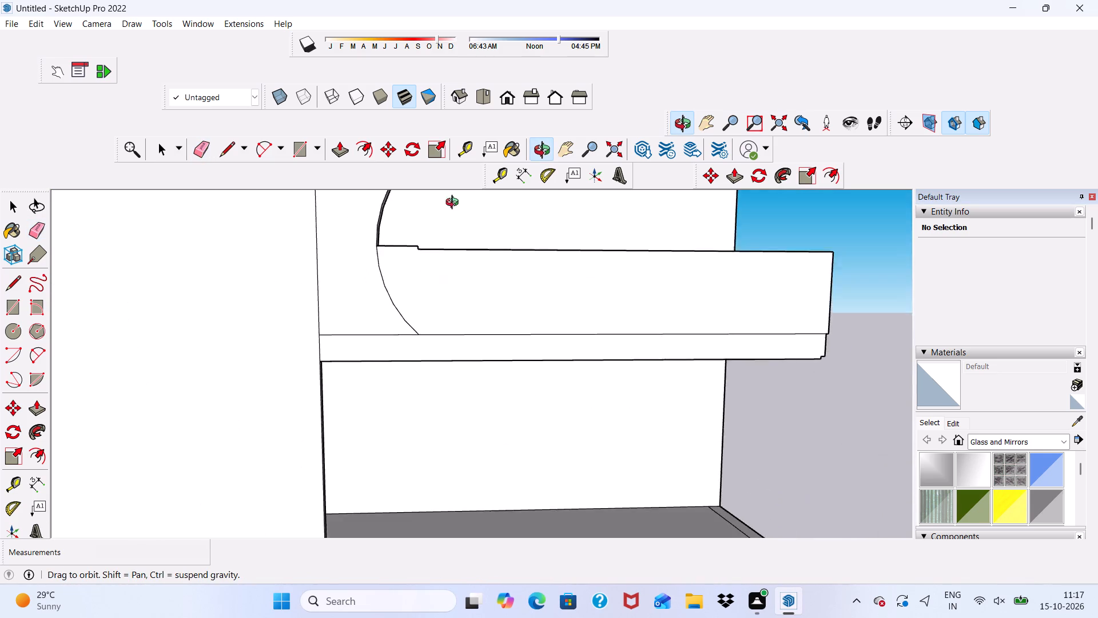
middle_drag(455, 204, 481, 231)
scroll(619, 222, up, 1)
scroll(659, 225, down, 6)
key(space)
middle_drag(725, 260, 333, 294)
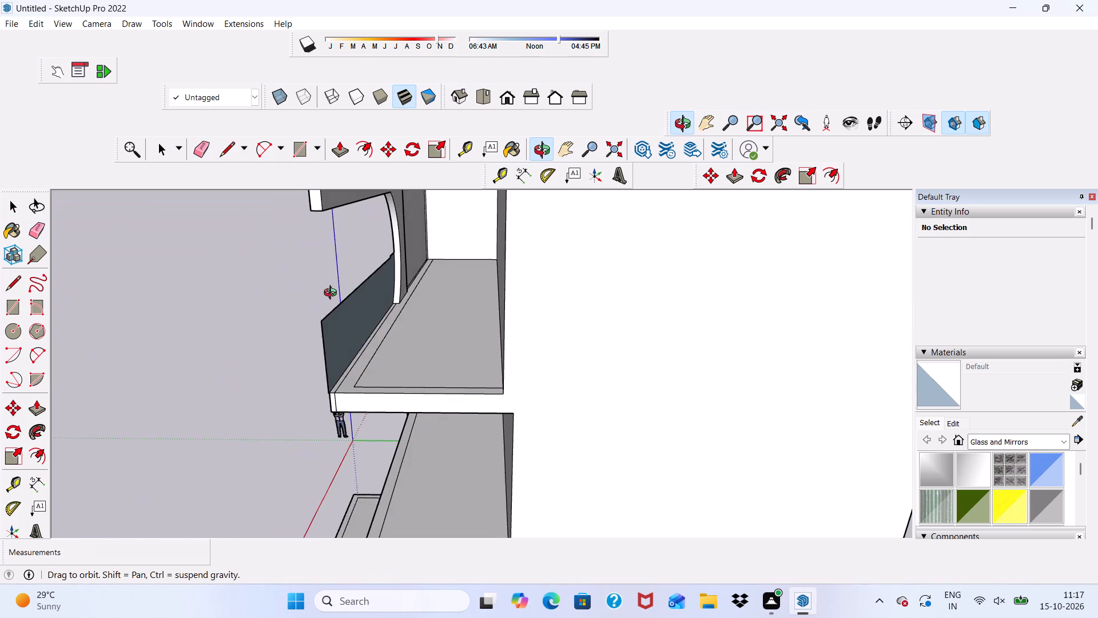
middle_drag(333, 294, 797, 229)
scroll(813, 228, up, 4)
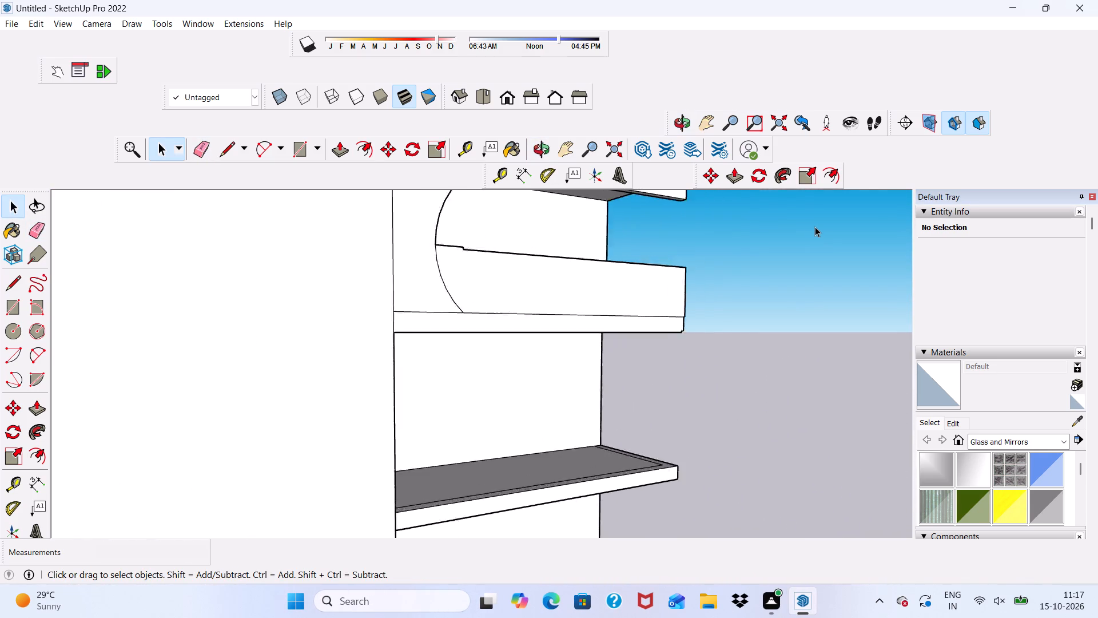
scroll(815, 227, up, 2)
scroll(807, 229, down, 5)
scroll(512, 290, down, 7)
middle_drag(562, 294, 436, 282)
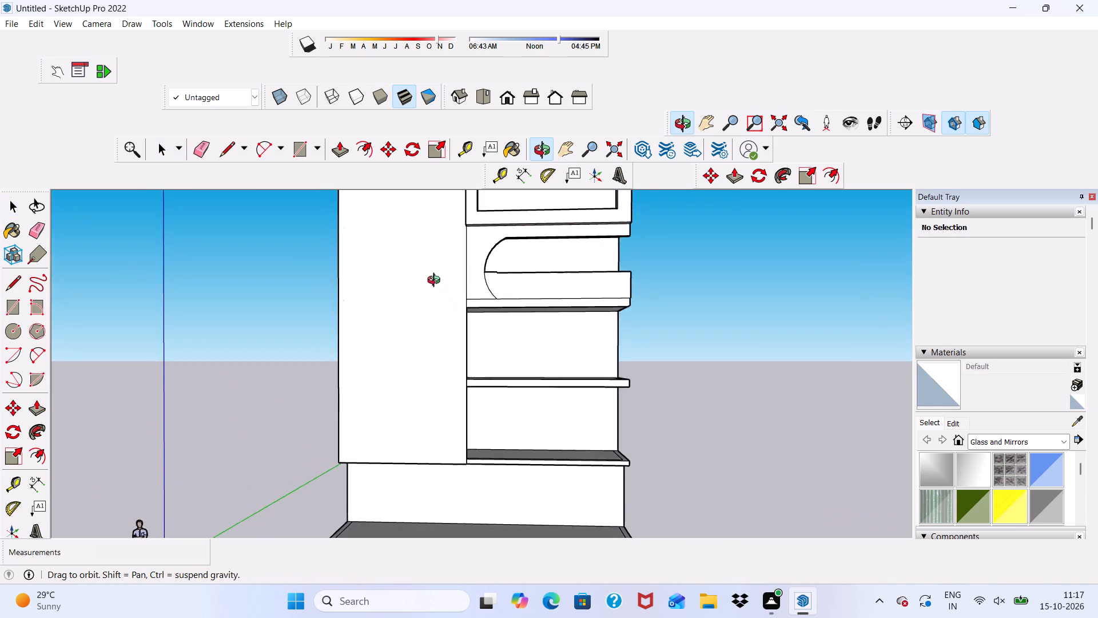
middle_drag(436, 282, 448, 314)
scroll(479, 308, up, 6)
scroll(467, 260, up, 1)
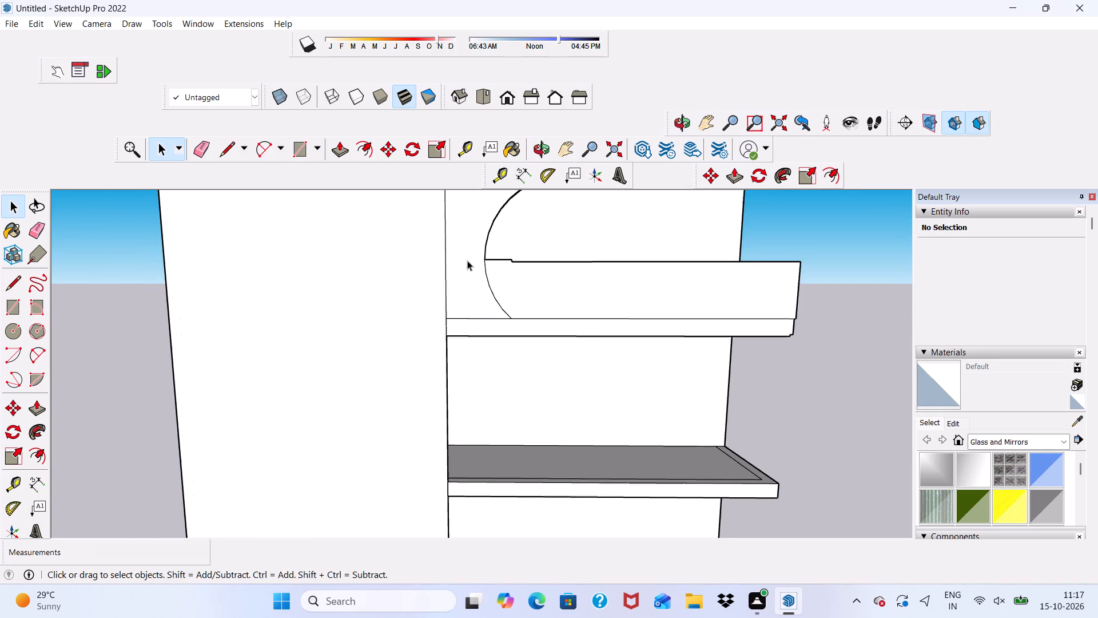
scroll(467, 260, down, 1)
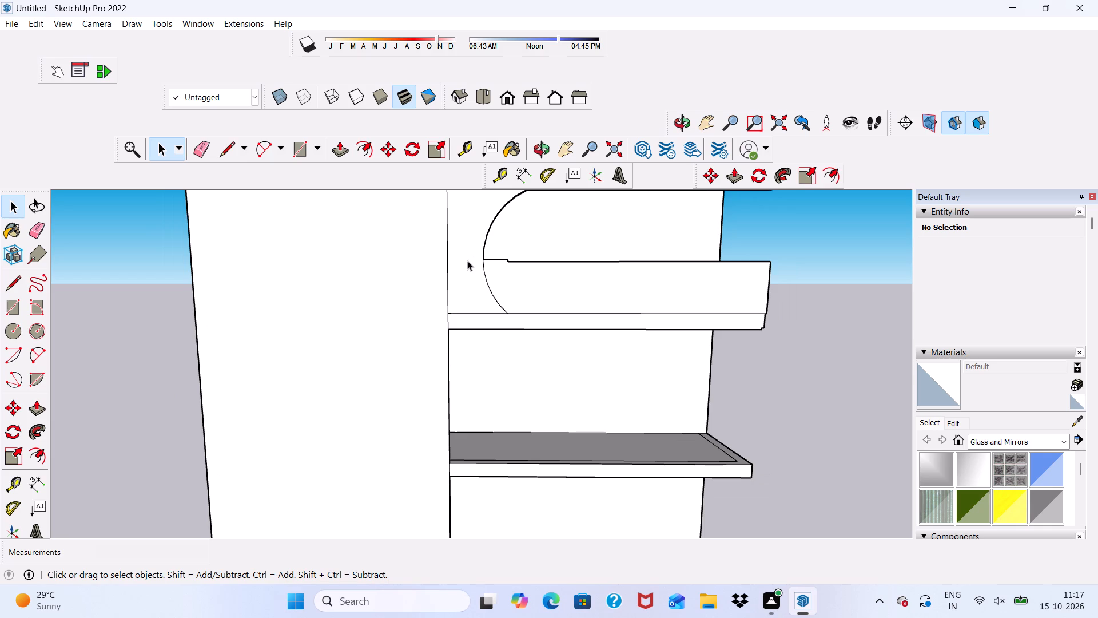
scroll(272, 326, down, 5)
scroll(332, 350, down, 4)
scroll(414, 253, up, 6)
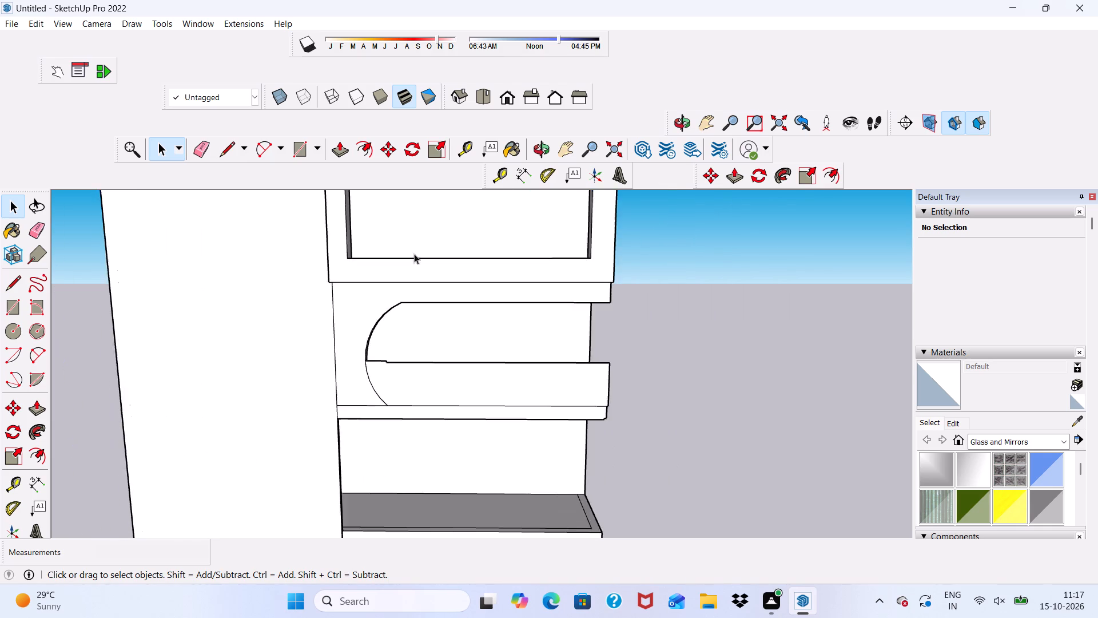
scroll(424, 317, up, 5)
scroll(424, 317, down, 1)
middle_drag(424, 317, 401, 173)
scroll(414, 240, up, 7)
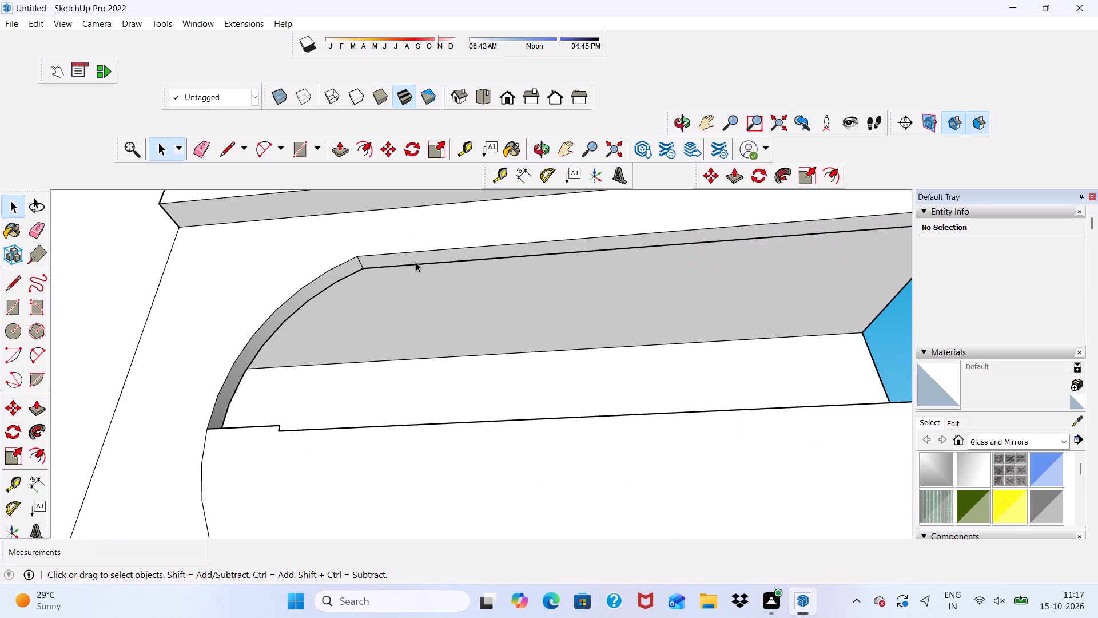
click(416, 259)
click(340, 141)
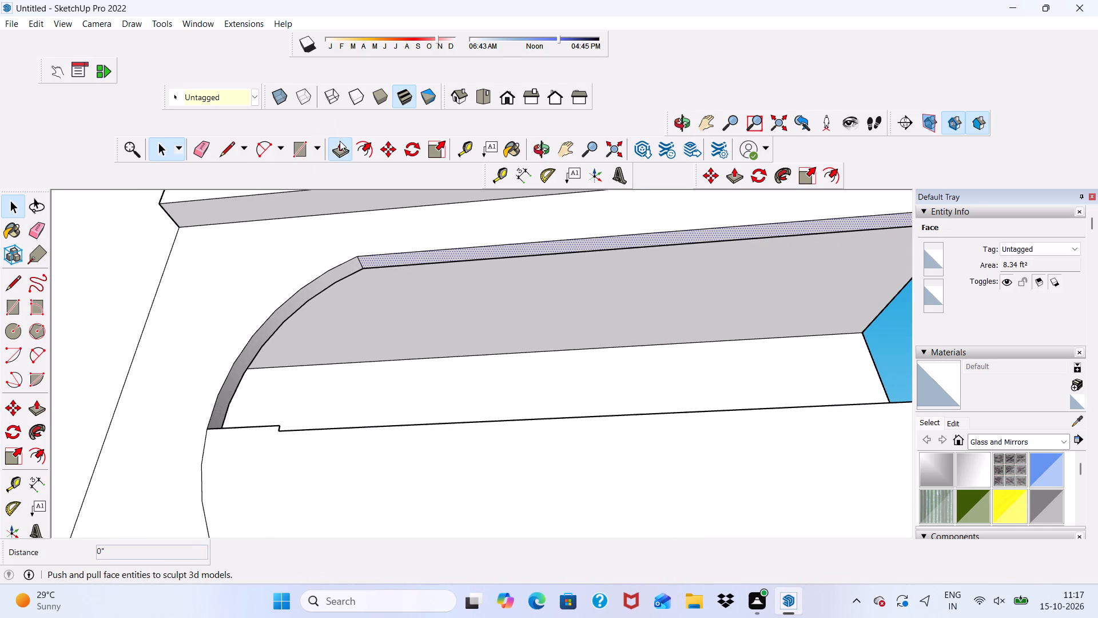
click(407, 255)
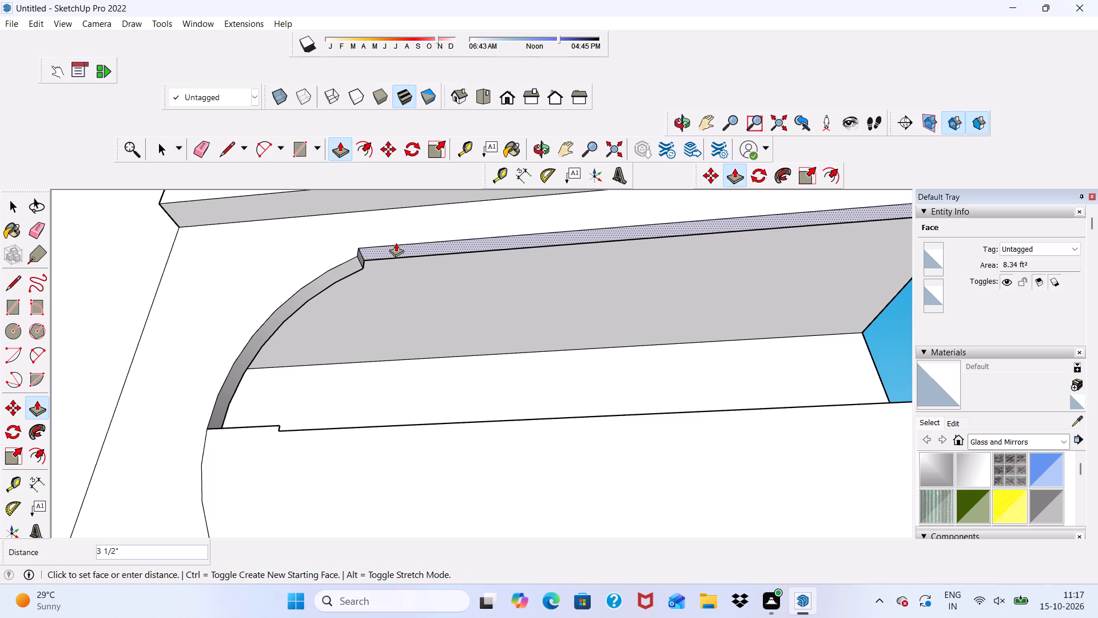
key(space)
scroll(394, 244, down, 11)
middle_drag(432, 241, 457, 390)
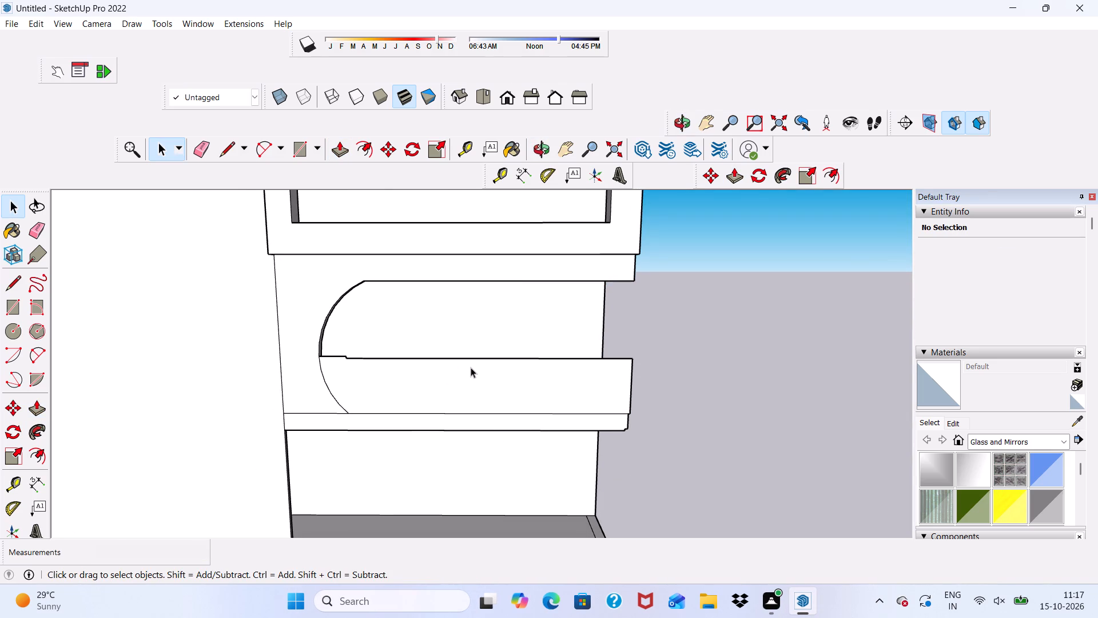
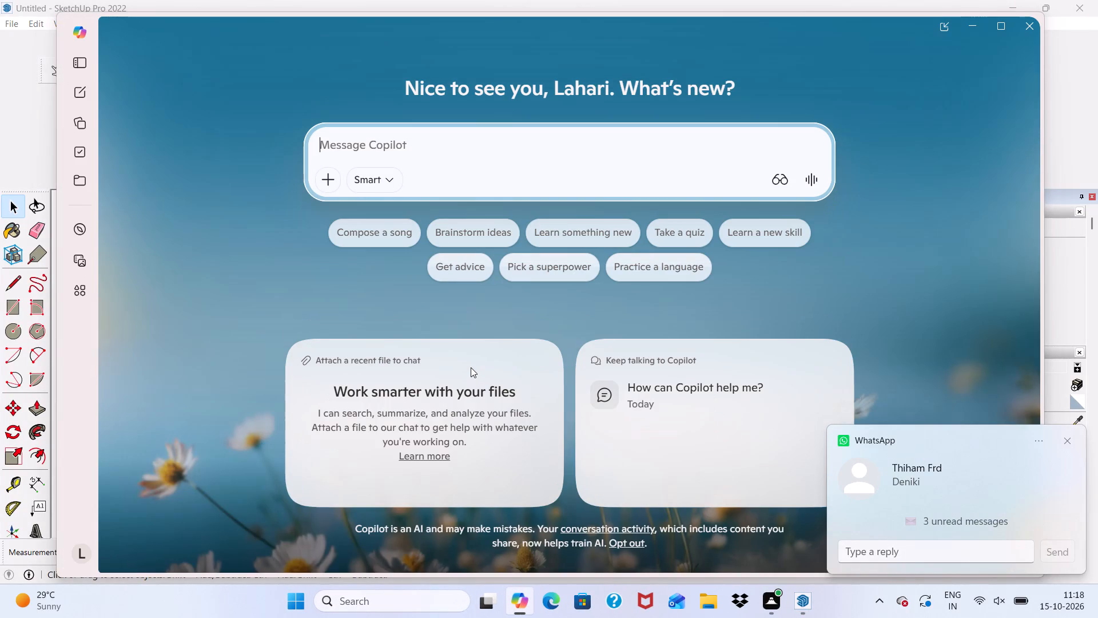
Close the Copilot window and return to the SketchUp shelf model.
click(1024, 22)
Examine the upper frame, the arc-cut front panel and the upright shelf-front panel from several angles.
scroll(501, 345, down, 8)
scroll(405, 265, up, 1)
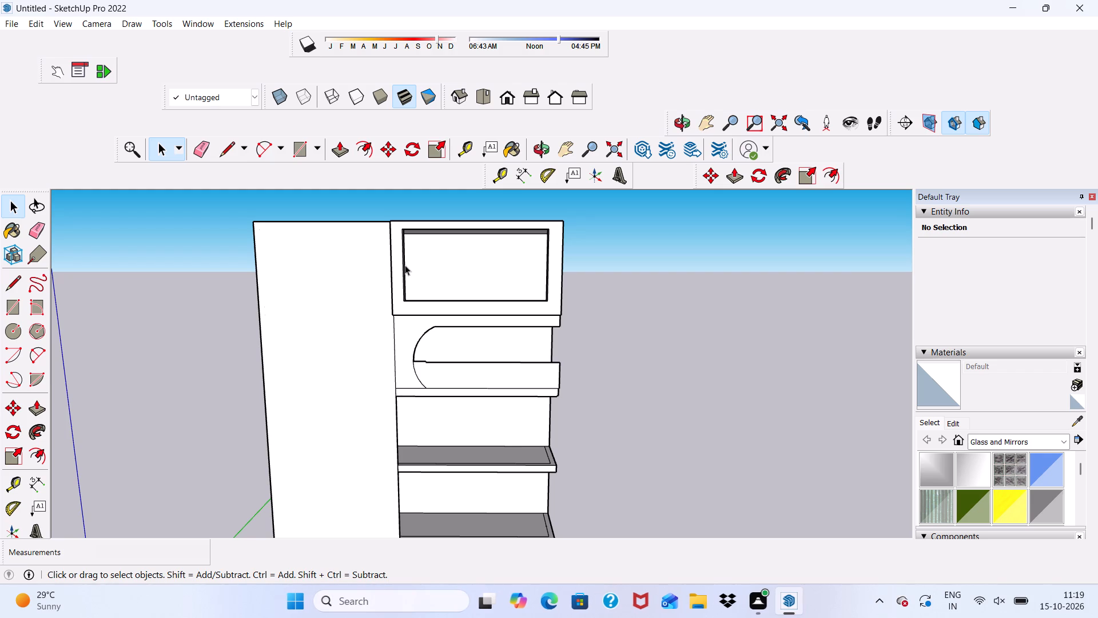
scroll(474, 142, down, 6)
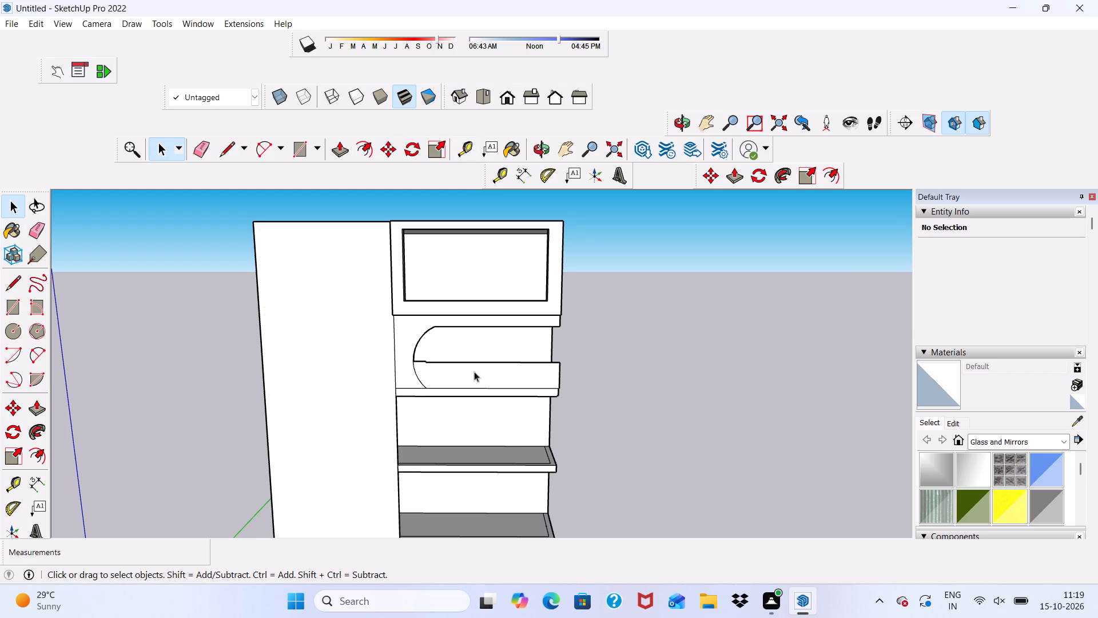
scroll(583, 241, up, 6)
scroll(549, 274, down, 8)
middle_drag(482, 405, 456, 413)
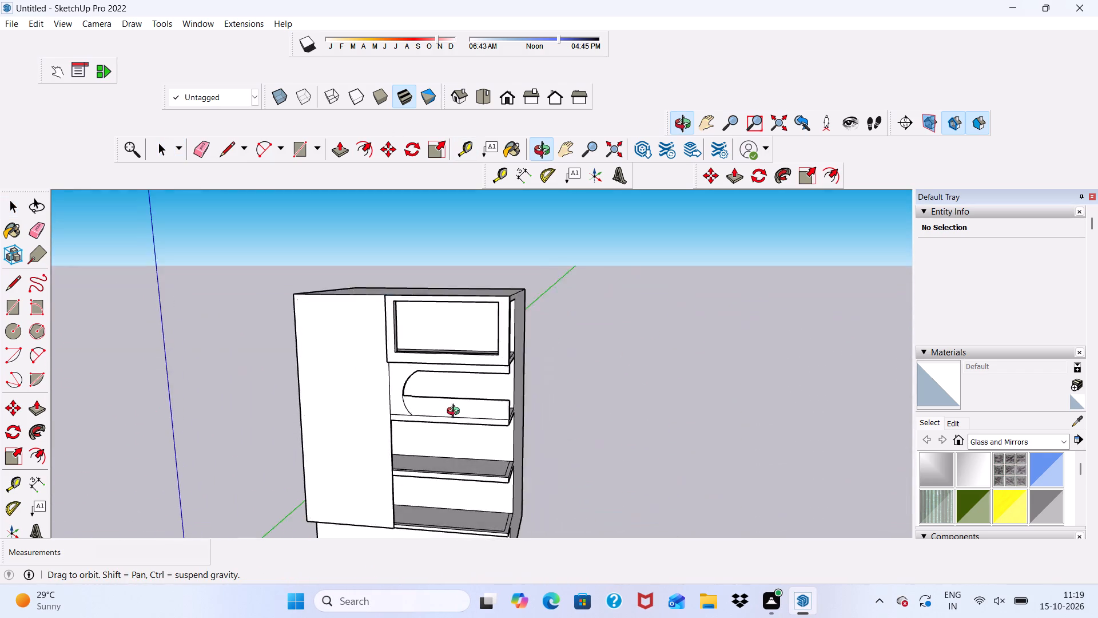
middle_drag(456, 413, 457, 416)
scroll(456, 427, up, 8)
scroll(394, 335, down, 5)
middle_drag(428, 425, 47, 408)
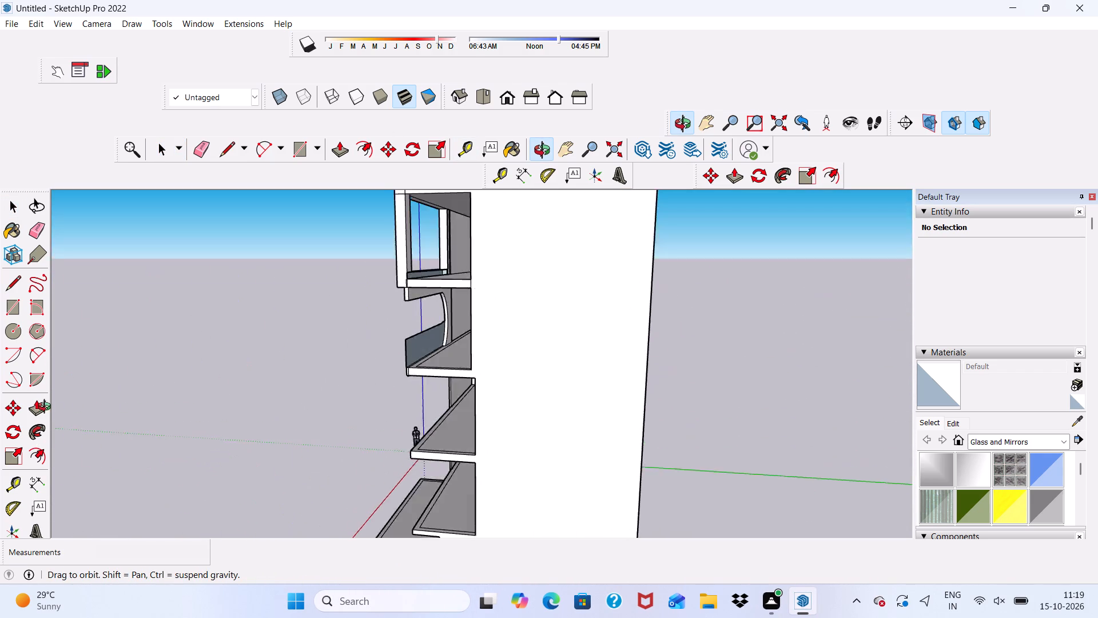
middle_drag(47, 408, 548, 314)
scroll(552, 314, up, 1)
scroll(466, 339, down, 4)
middle_drag(438, 422, 331, 450)
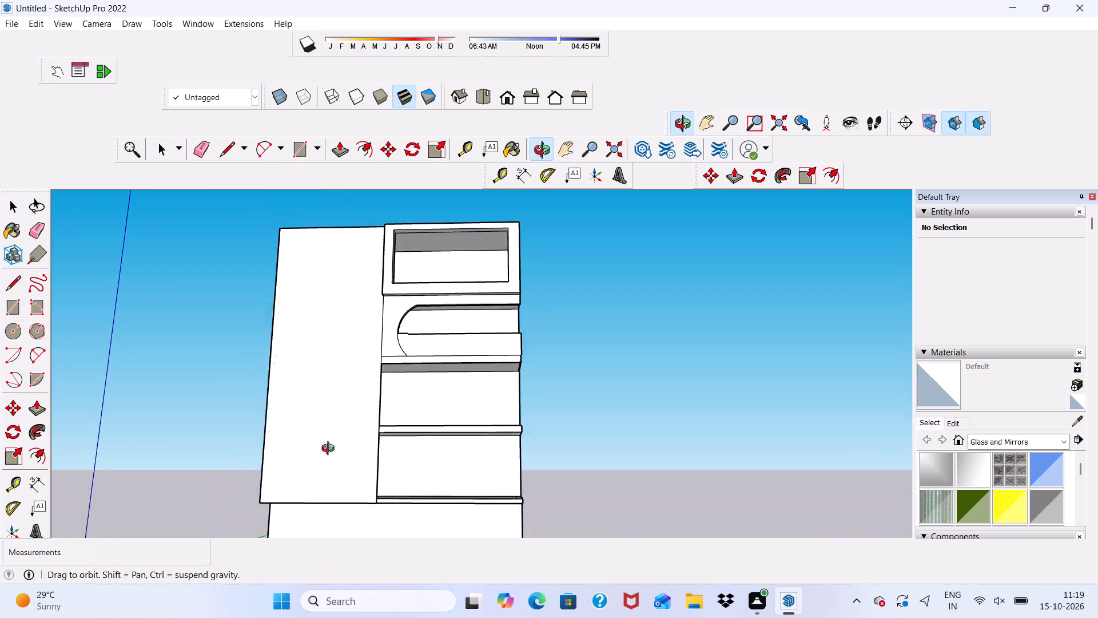
middle_drag(331, 450, 324, 455)
scroll(419, 328, up, 6)
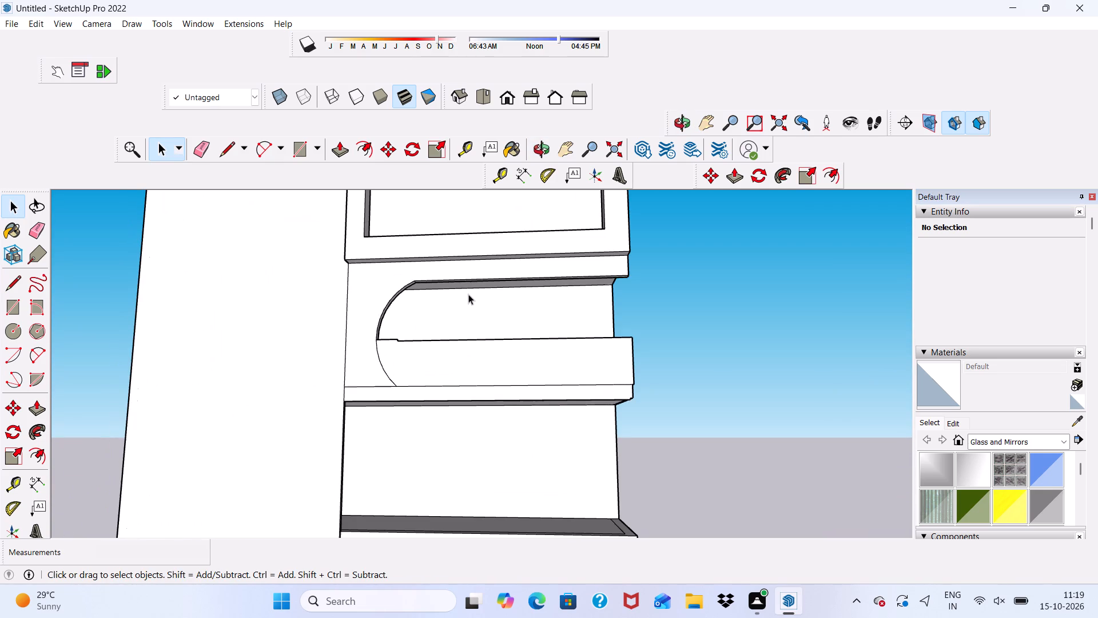
scroll(471, 304, down, 5)
middle_drag(509, 376, 485, 439)
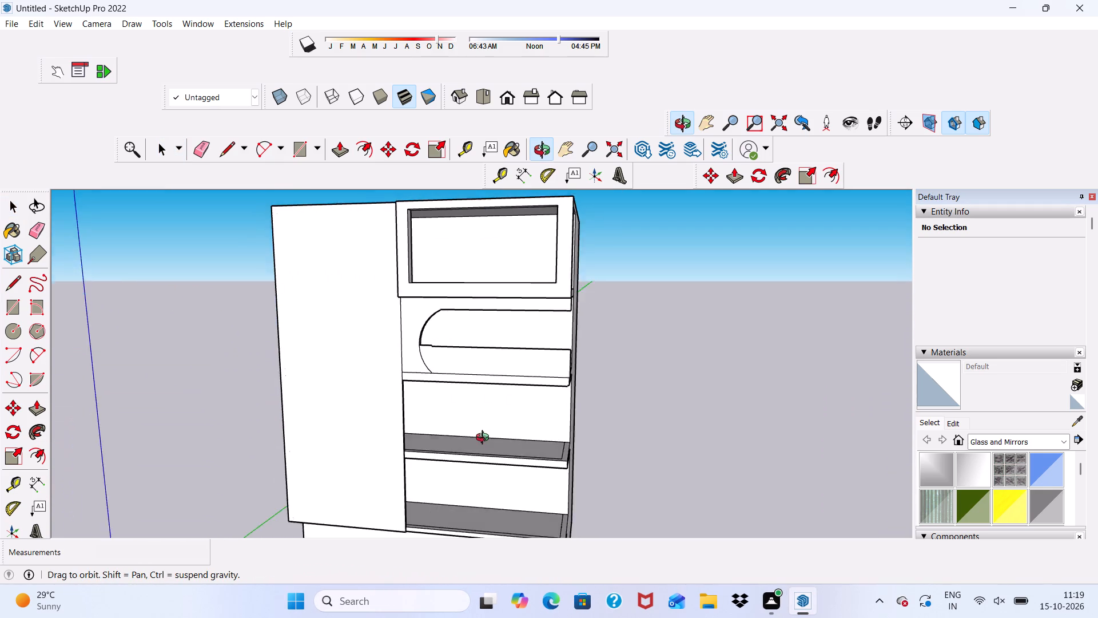
middle_drag(485, 439, 484, 399)
scroll(272, 130, up, 4)
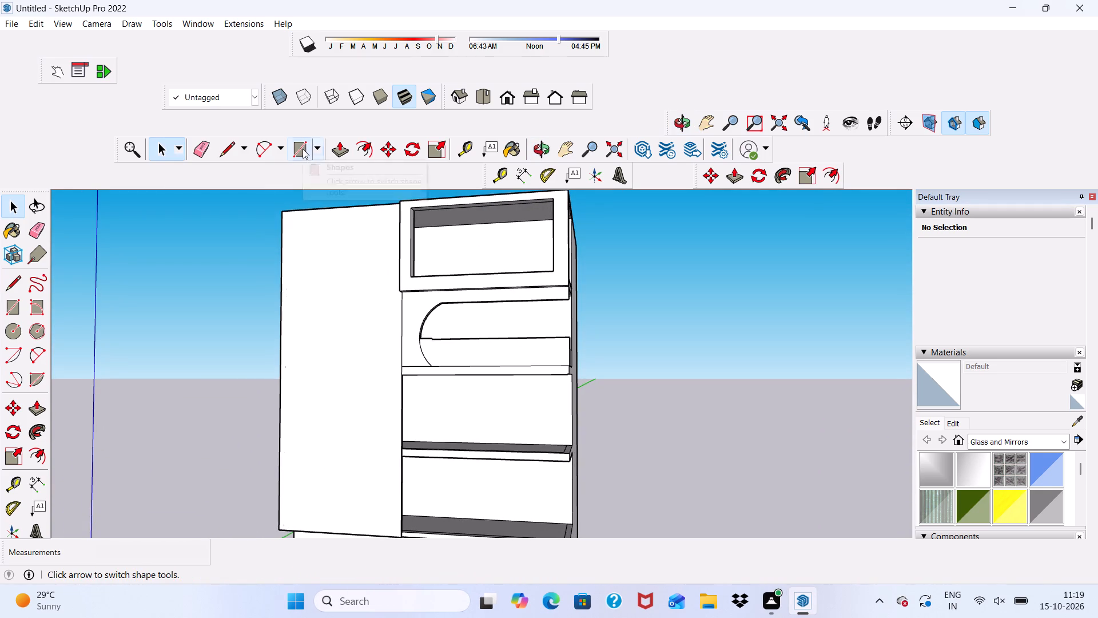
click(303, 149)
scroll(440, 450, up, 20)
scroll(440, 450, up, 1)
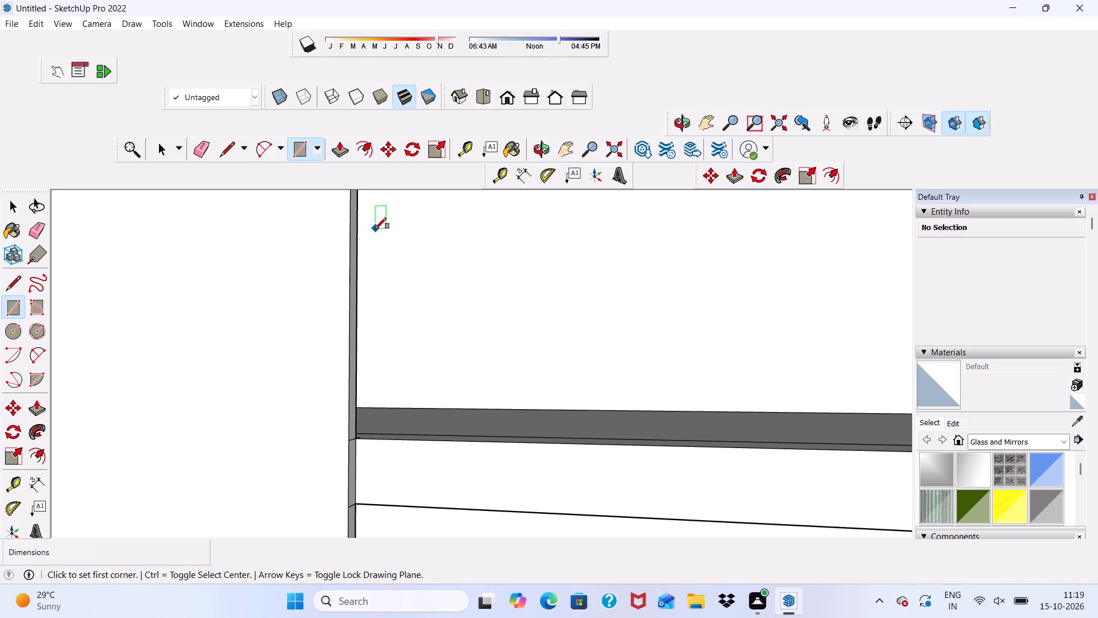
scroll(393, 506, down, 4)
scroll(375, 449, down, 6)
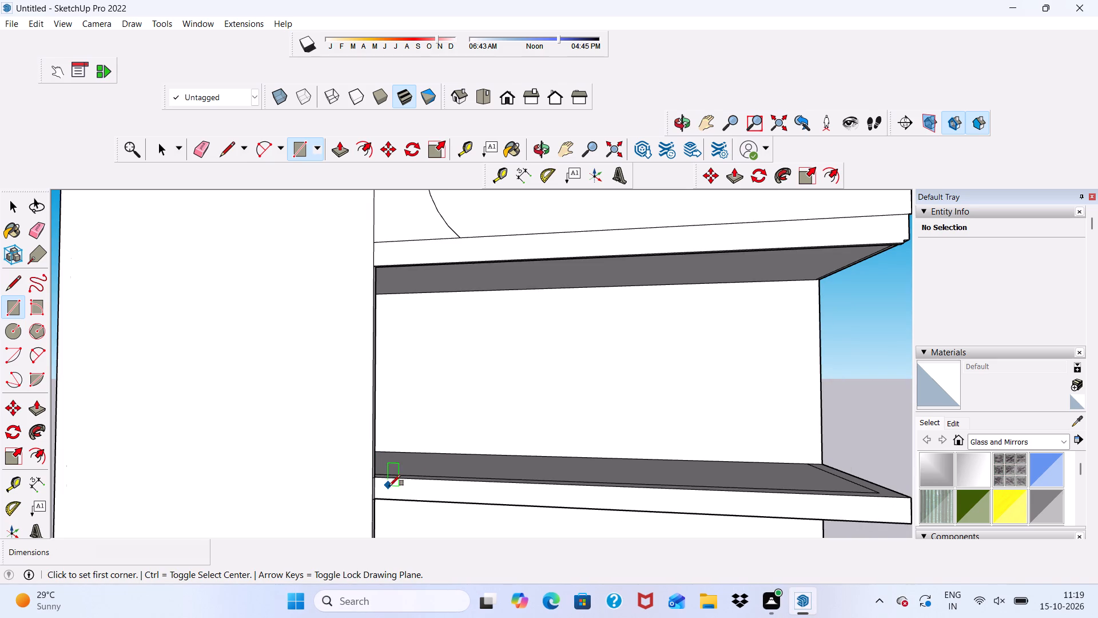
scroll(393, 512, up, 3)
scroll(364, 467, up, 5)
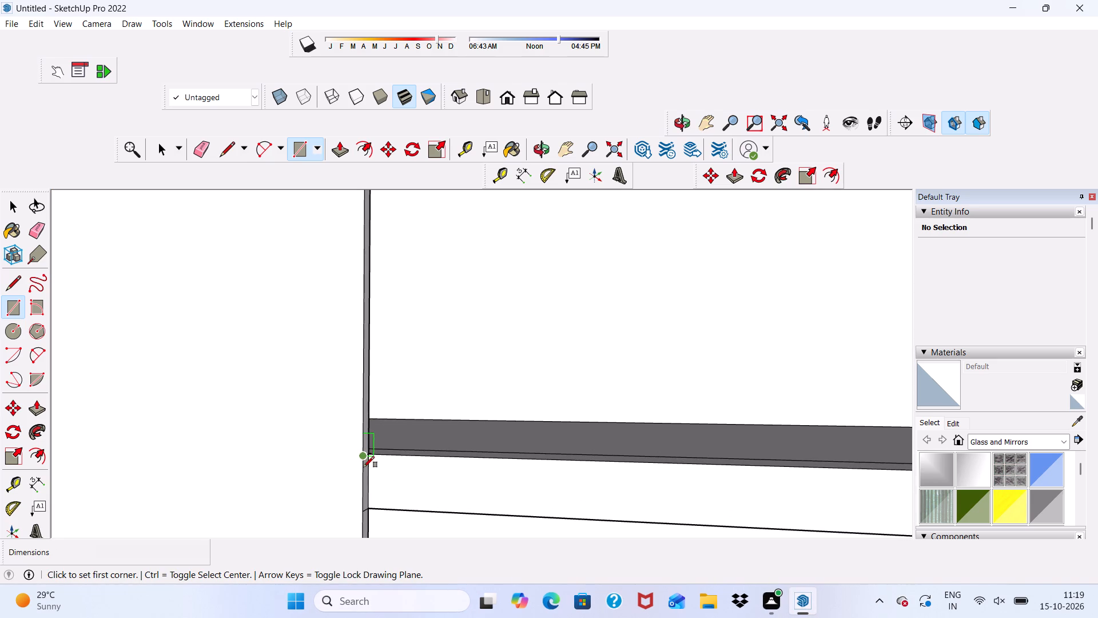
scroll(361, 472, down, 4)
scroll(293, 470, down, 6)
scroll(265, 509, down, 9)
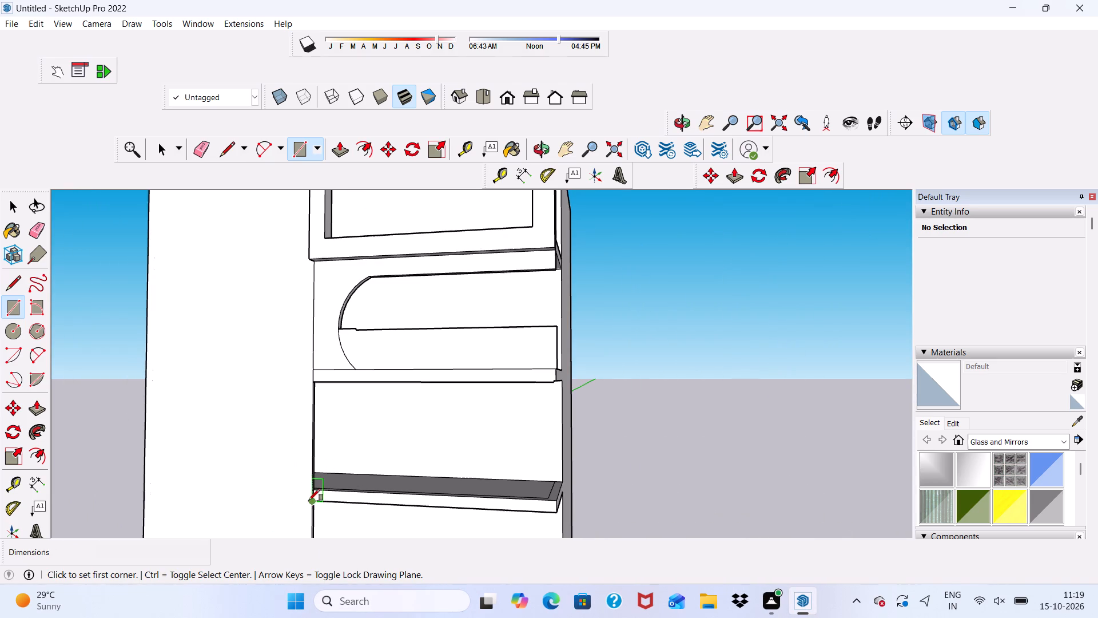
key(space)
Undo the recent edits that built the arc infill and upright shelf-front panel, back to the open arc-cut front panel.
scroll(498, 282, up, 5)
middle_drag(505, 279, 556, 266)
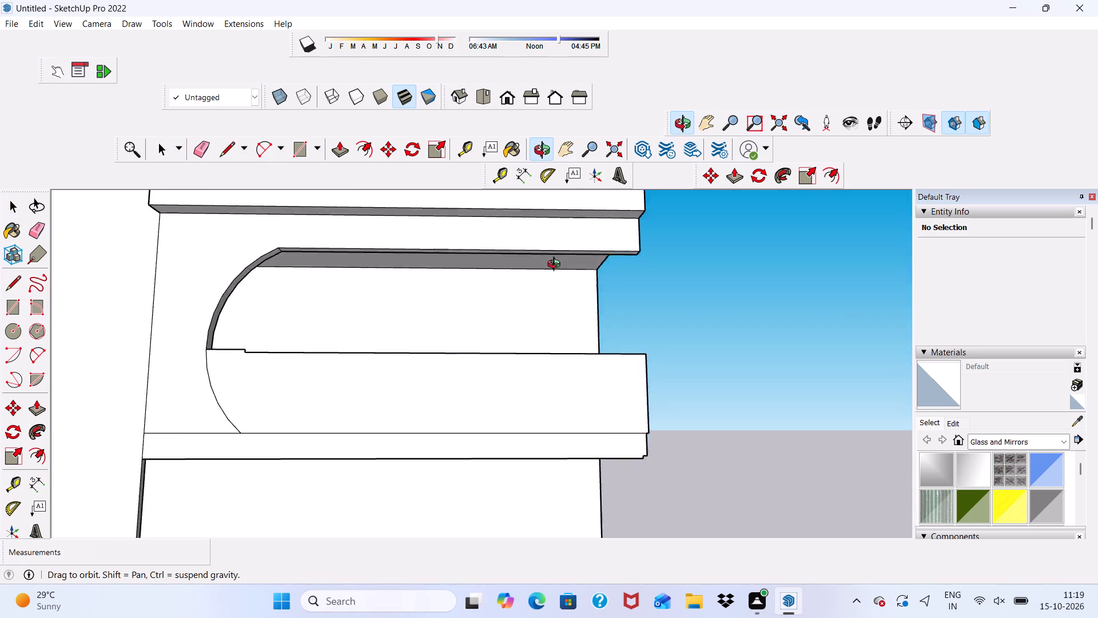
middle_drag(556, 266, 558, 320)
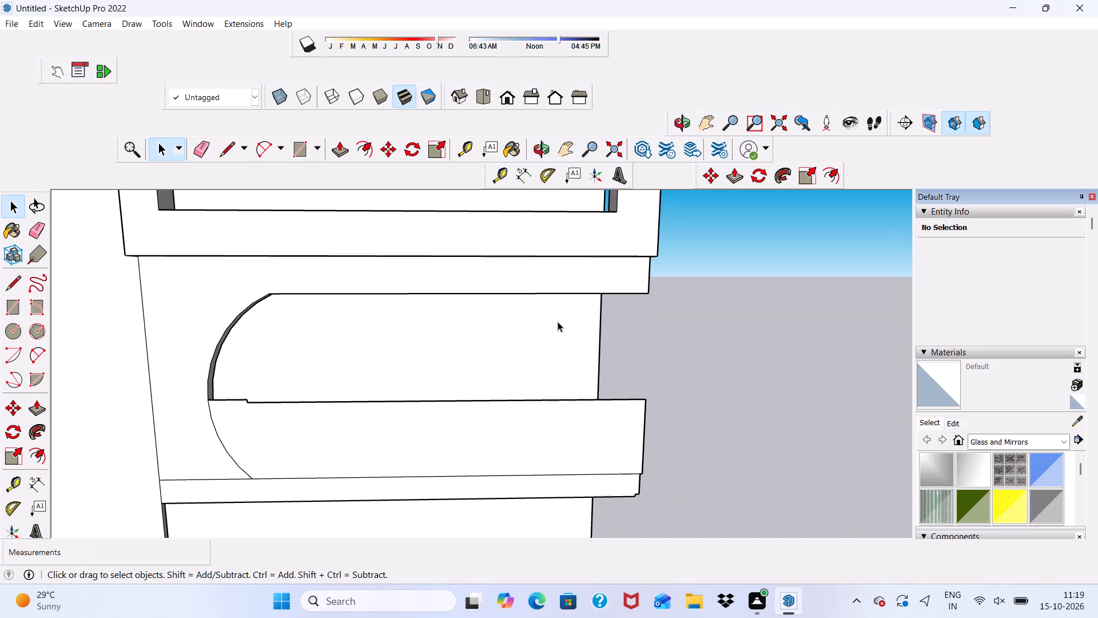
scroll(556, 322, up, 6)
scroll(510, 309, down, 3)
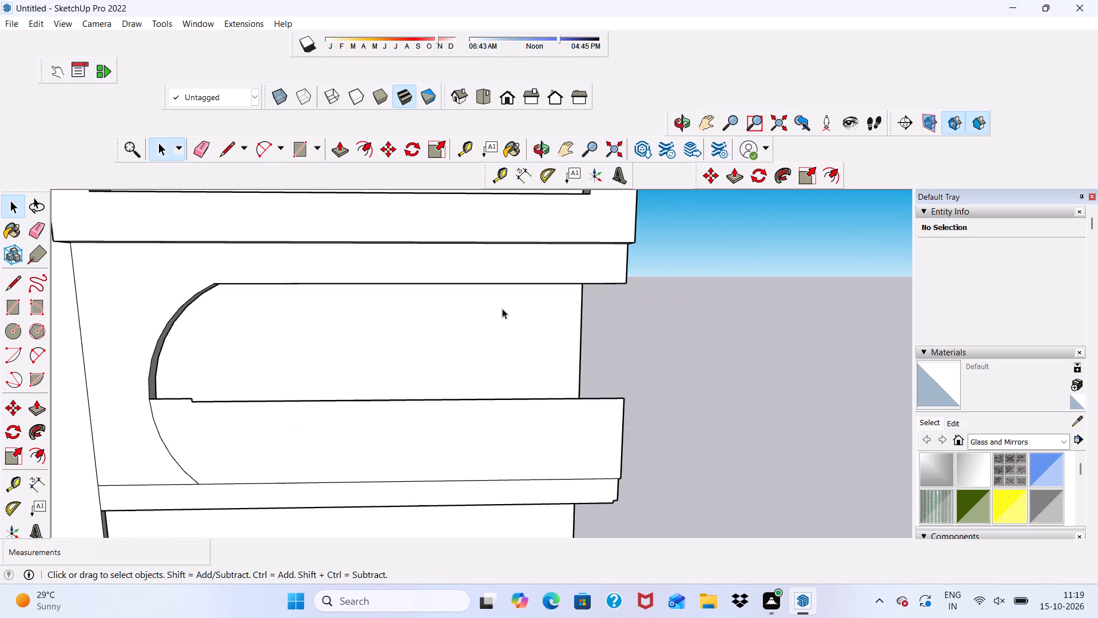
scroll(502, 308, down, 6)
middle_drag(519, 310, 337, 374)
scroll(347, 344, up, 6)
key(ctrl+z)
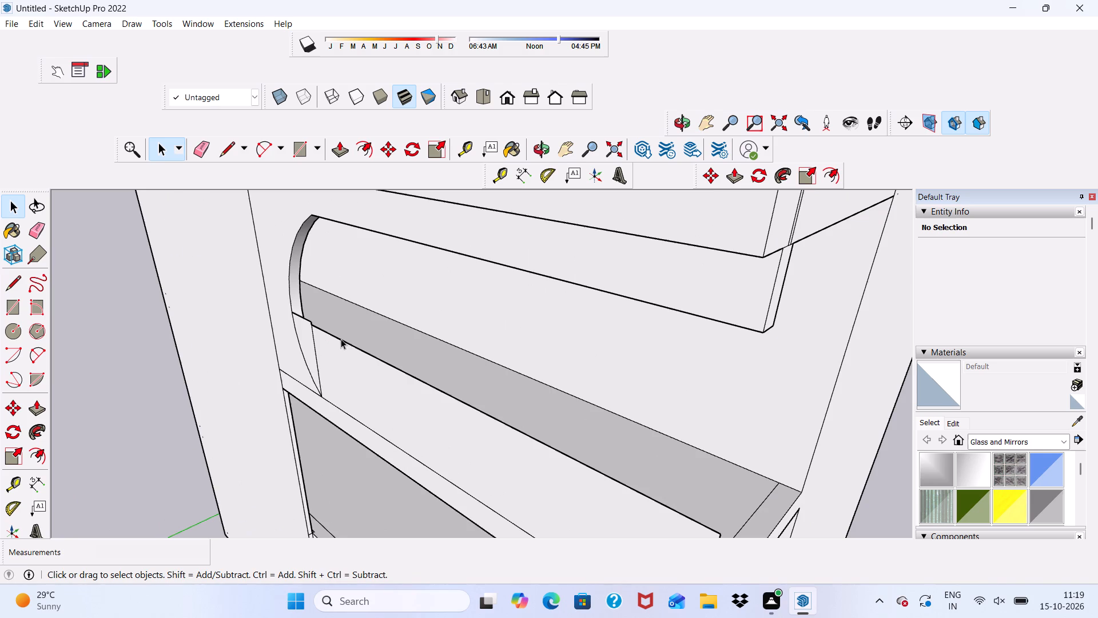
key(ctrl+z)
key(ctrl+z)
key(ctrl+z)
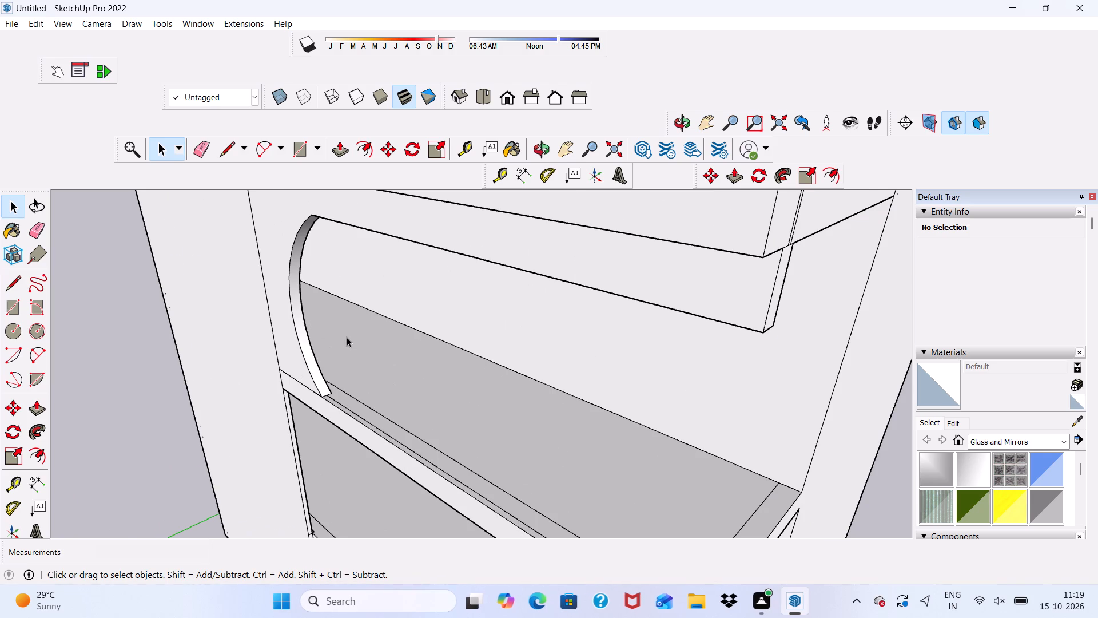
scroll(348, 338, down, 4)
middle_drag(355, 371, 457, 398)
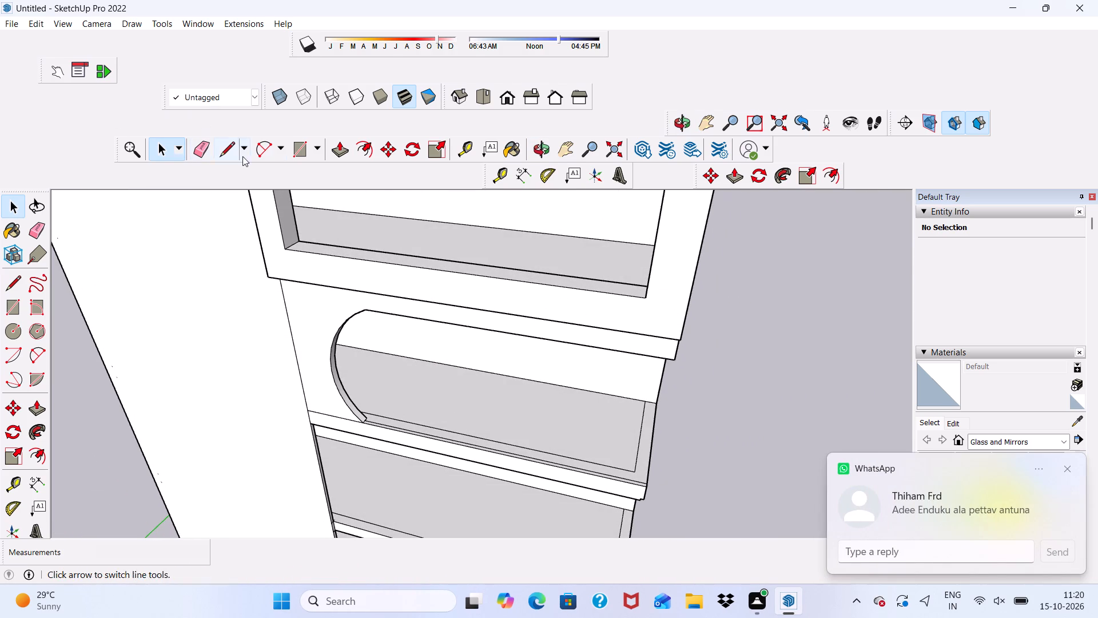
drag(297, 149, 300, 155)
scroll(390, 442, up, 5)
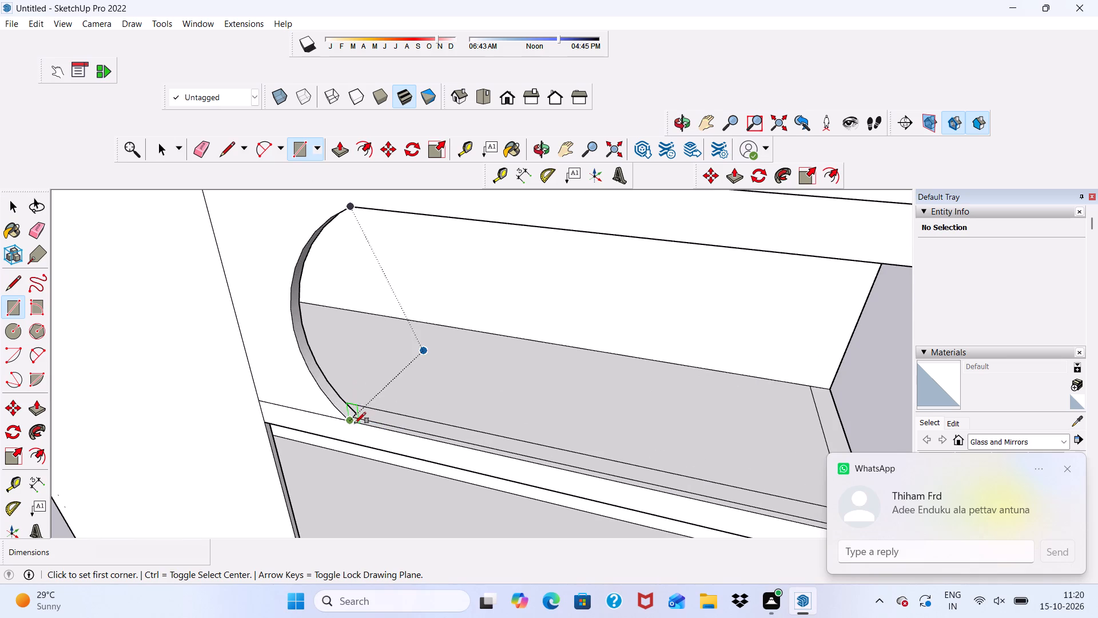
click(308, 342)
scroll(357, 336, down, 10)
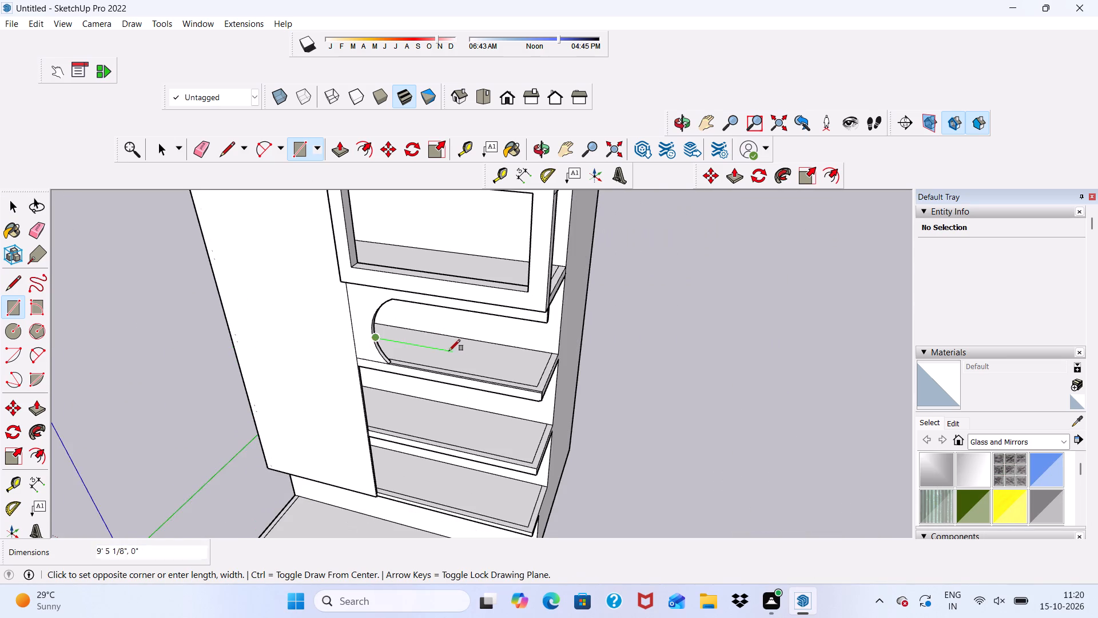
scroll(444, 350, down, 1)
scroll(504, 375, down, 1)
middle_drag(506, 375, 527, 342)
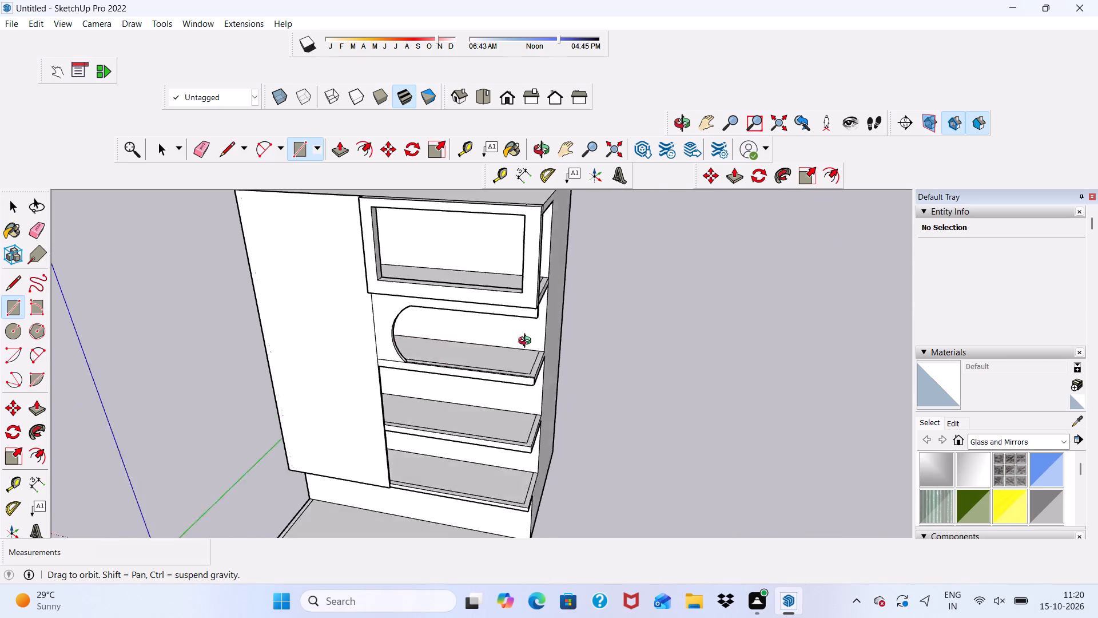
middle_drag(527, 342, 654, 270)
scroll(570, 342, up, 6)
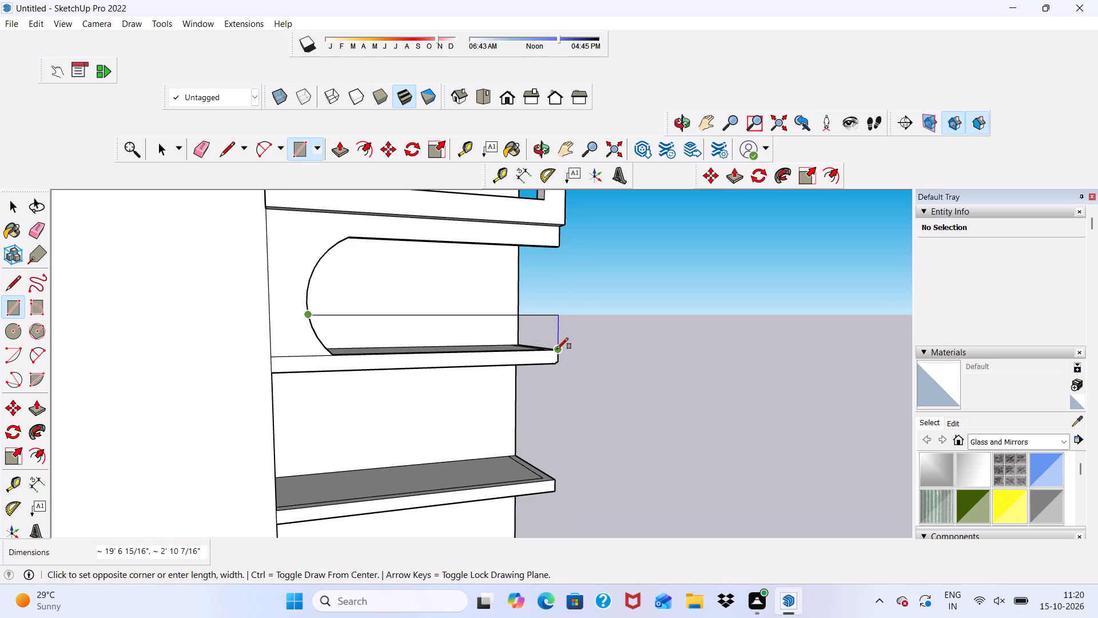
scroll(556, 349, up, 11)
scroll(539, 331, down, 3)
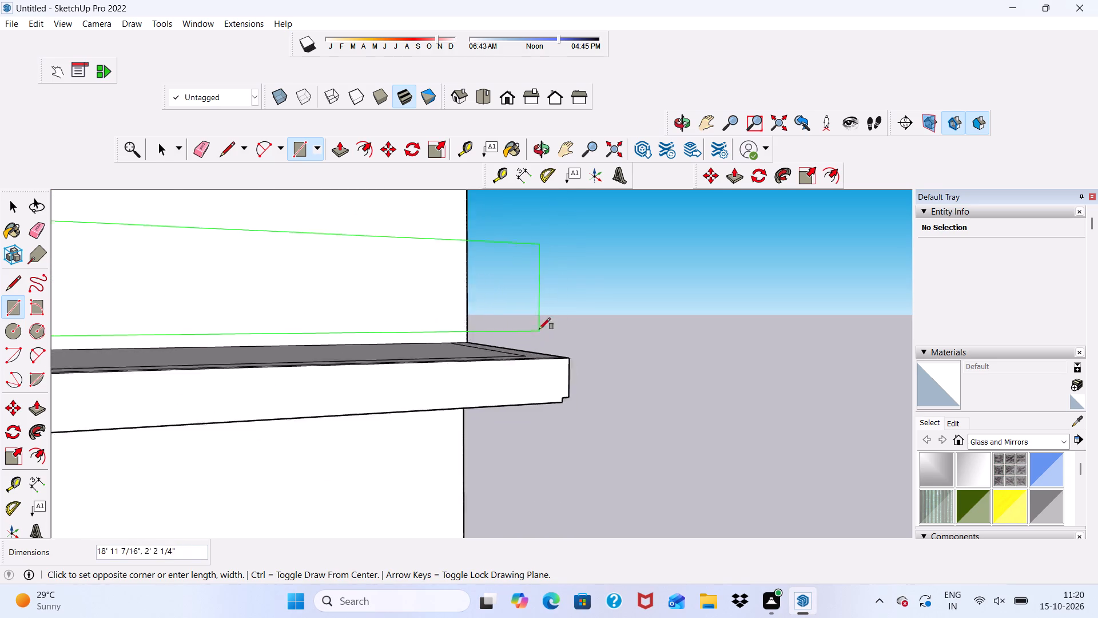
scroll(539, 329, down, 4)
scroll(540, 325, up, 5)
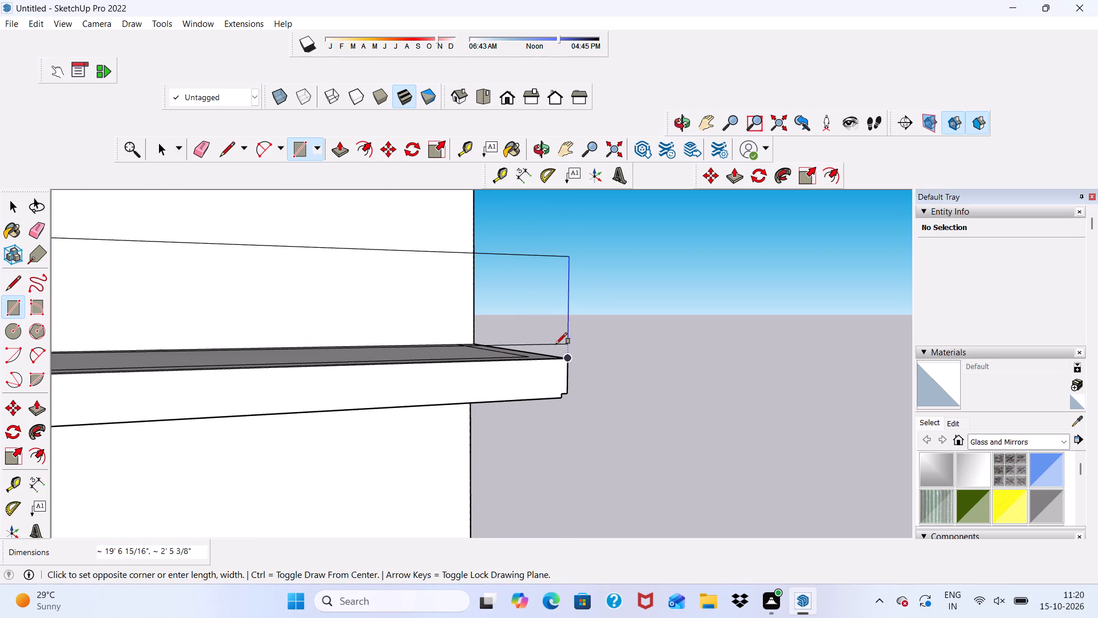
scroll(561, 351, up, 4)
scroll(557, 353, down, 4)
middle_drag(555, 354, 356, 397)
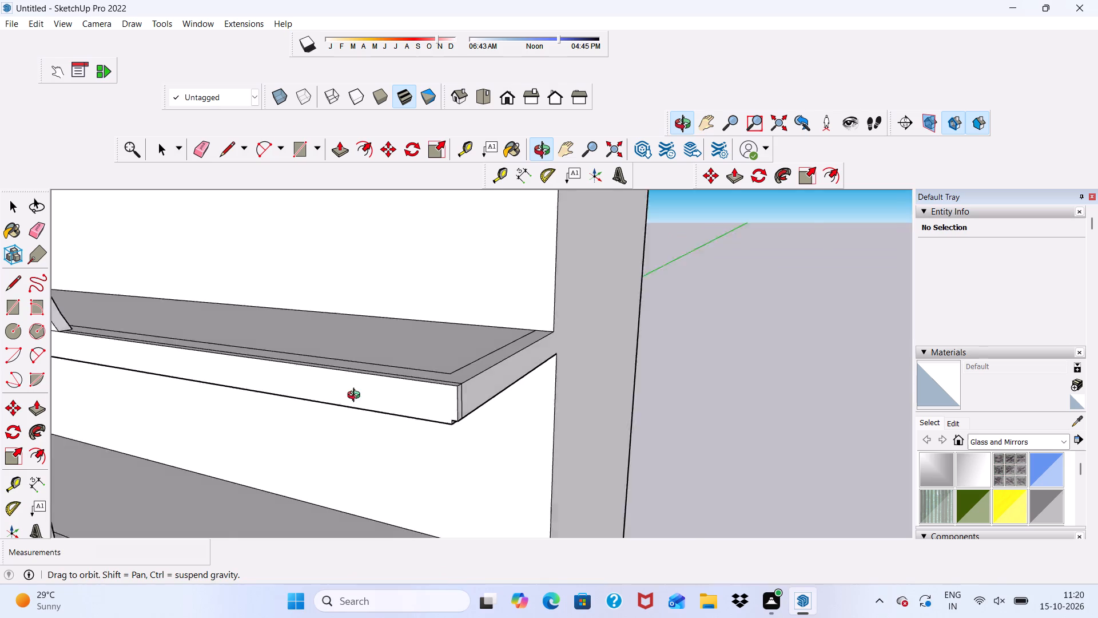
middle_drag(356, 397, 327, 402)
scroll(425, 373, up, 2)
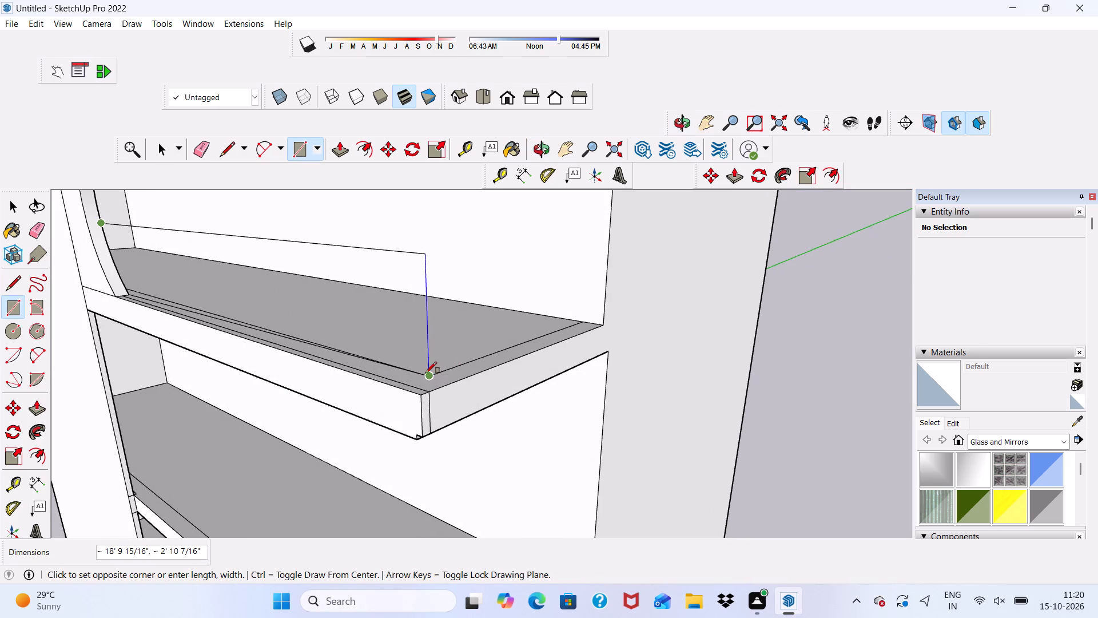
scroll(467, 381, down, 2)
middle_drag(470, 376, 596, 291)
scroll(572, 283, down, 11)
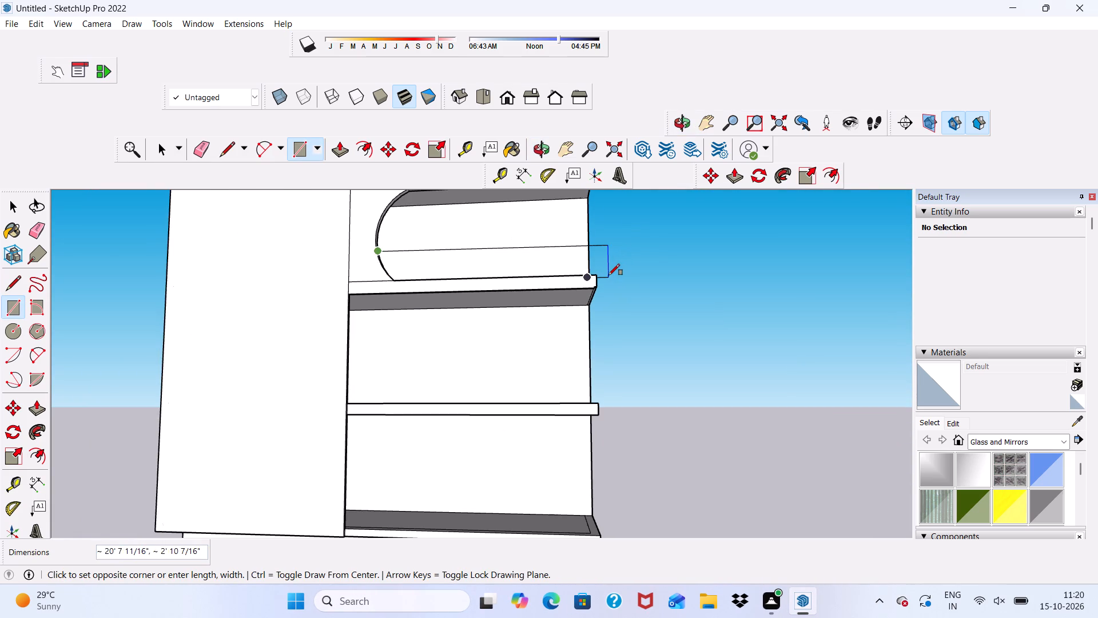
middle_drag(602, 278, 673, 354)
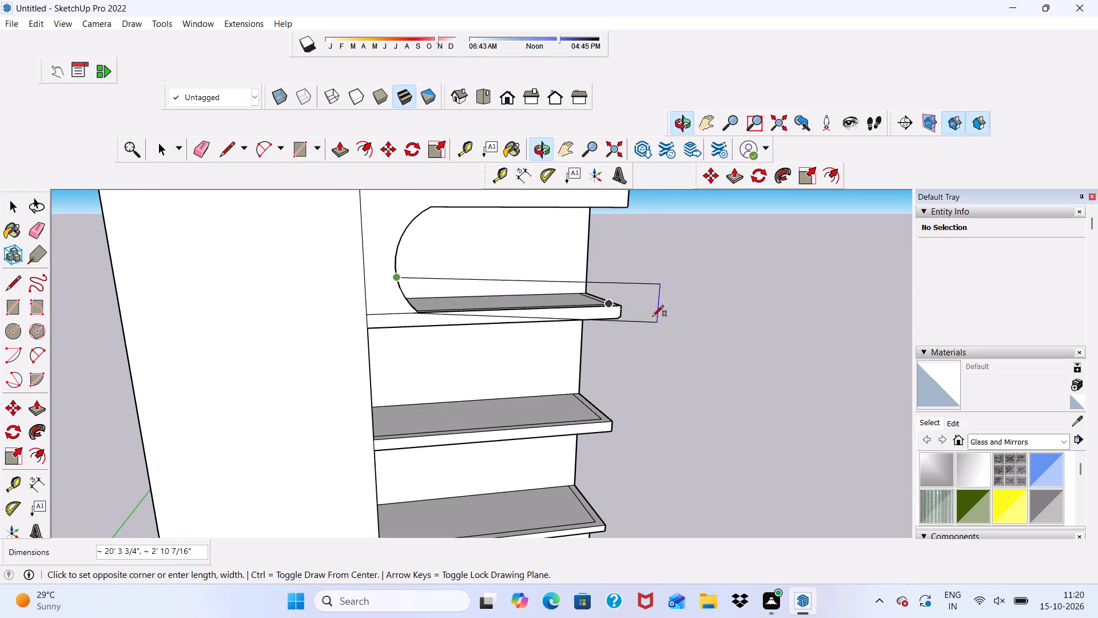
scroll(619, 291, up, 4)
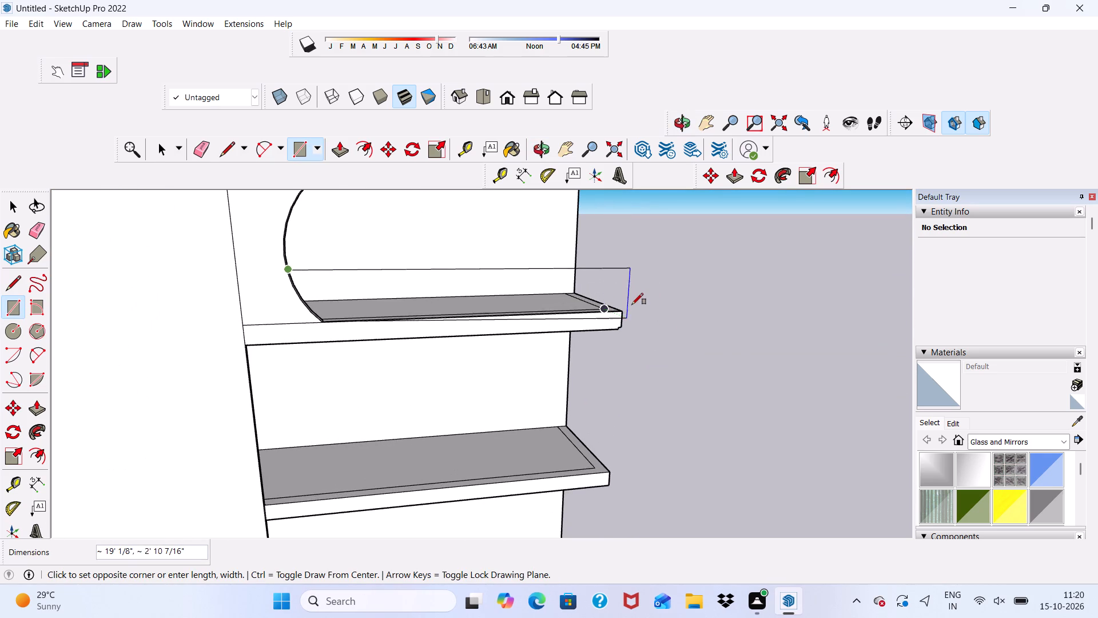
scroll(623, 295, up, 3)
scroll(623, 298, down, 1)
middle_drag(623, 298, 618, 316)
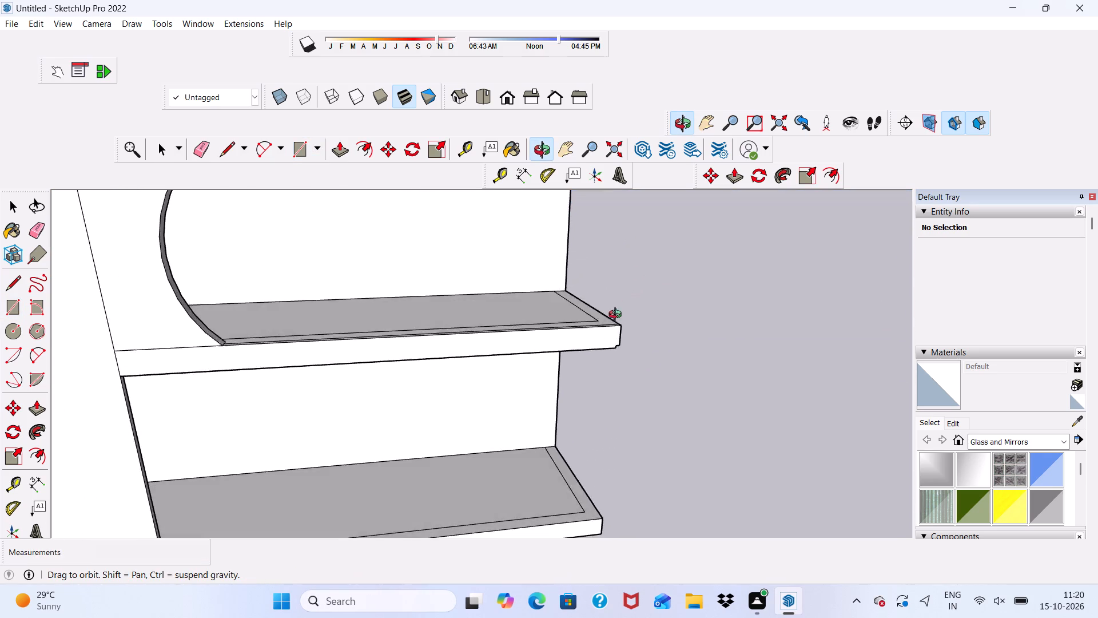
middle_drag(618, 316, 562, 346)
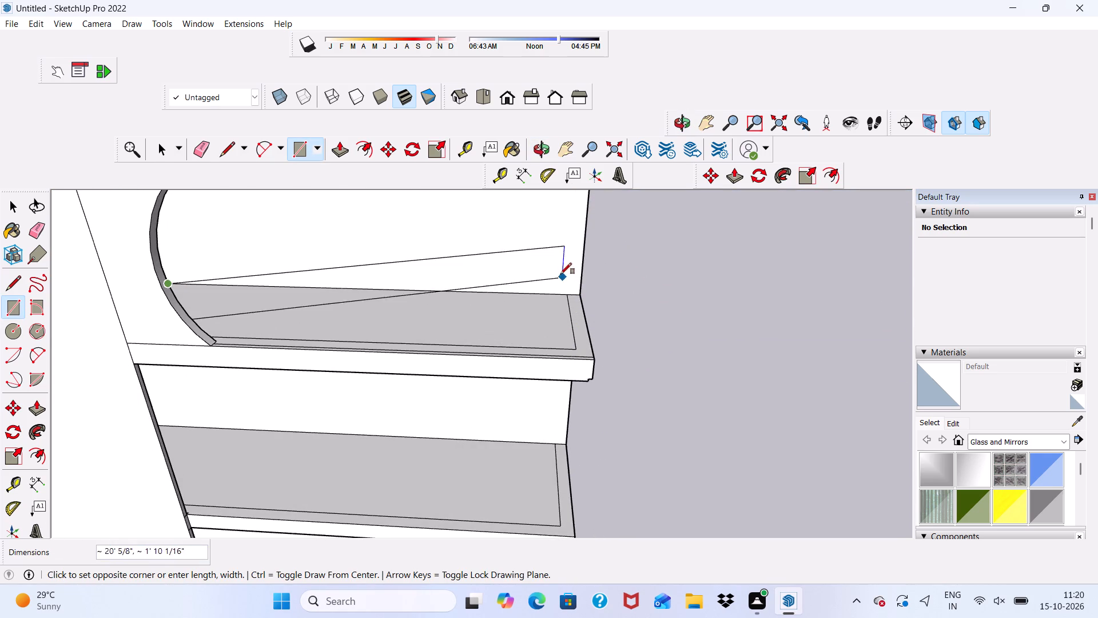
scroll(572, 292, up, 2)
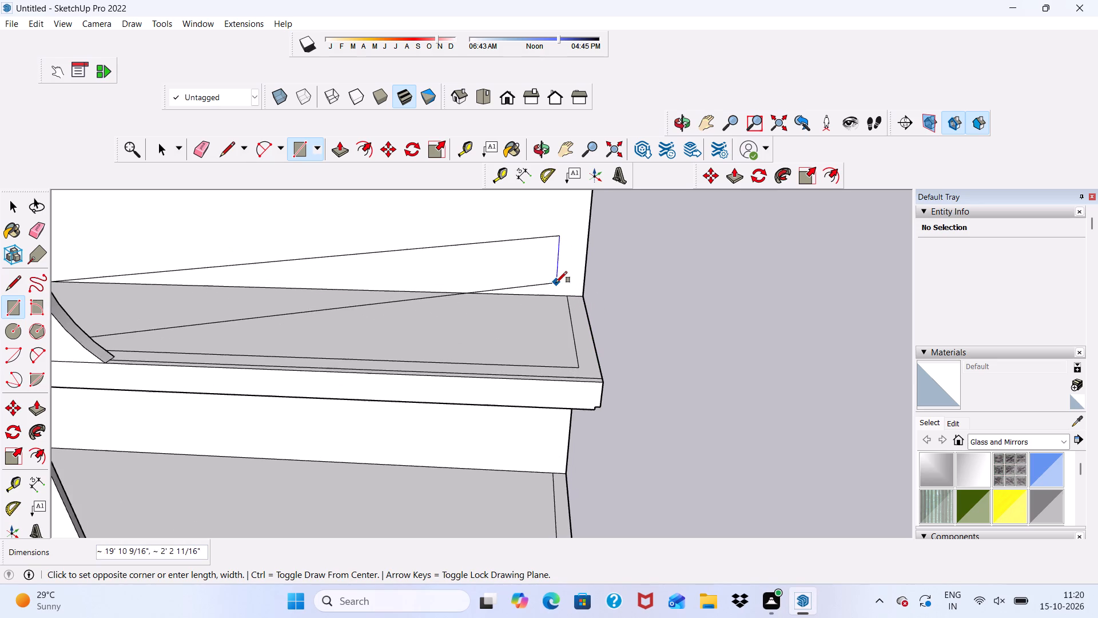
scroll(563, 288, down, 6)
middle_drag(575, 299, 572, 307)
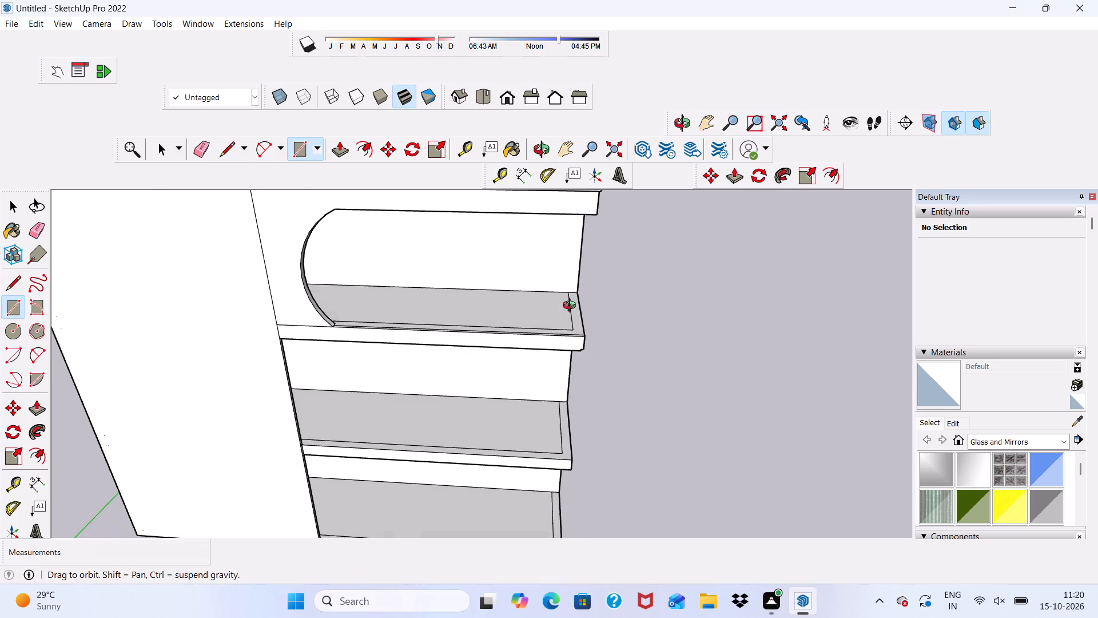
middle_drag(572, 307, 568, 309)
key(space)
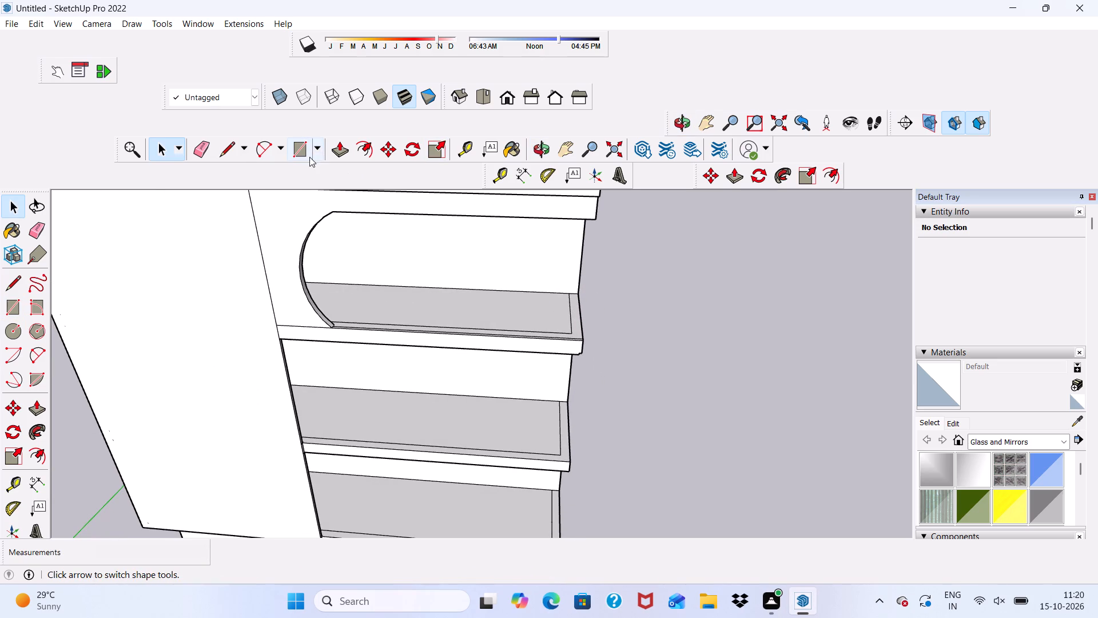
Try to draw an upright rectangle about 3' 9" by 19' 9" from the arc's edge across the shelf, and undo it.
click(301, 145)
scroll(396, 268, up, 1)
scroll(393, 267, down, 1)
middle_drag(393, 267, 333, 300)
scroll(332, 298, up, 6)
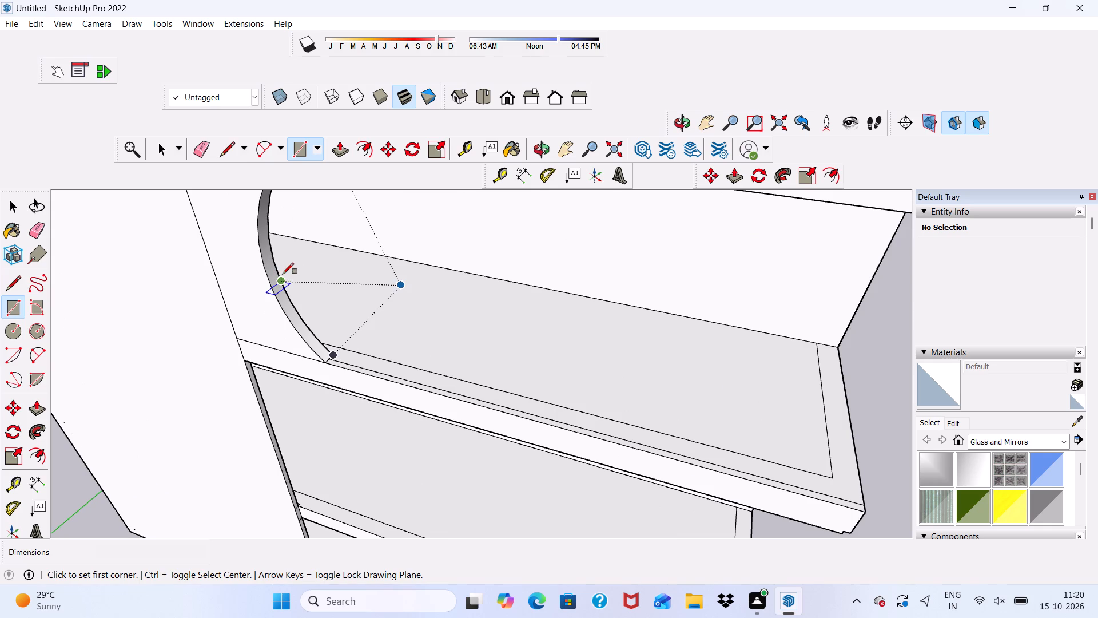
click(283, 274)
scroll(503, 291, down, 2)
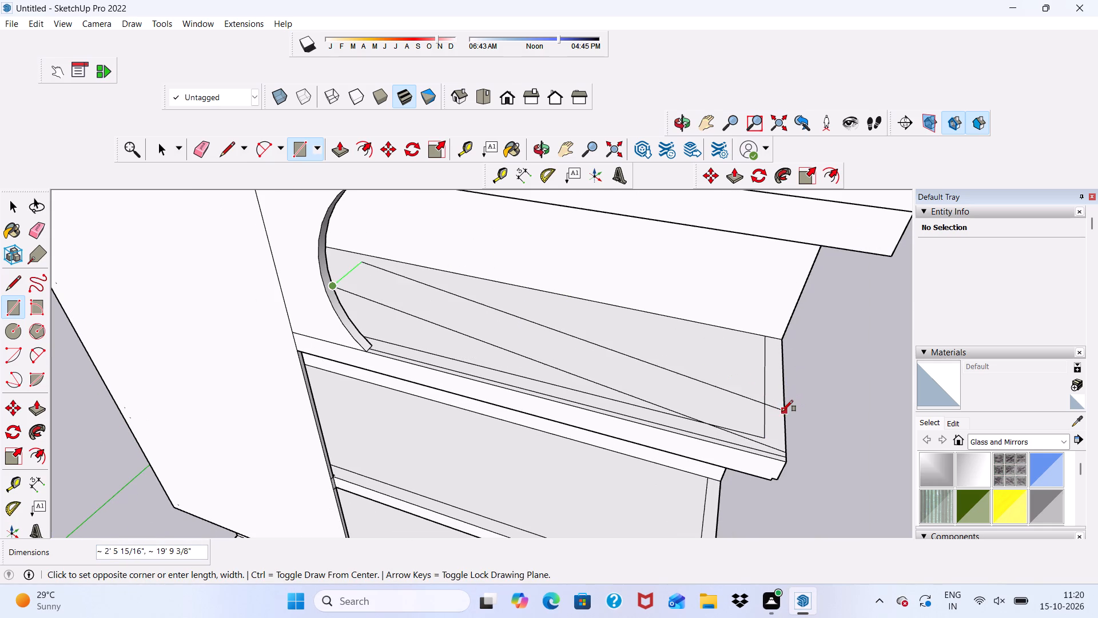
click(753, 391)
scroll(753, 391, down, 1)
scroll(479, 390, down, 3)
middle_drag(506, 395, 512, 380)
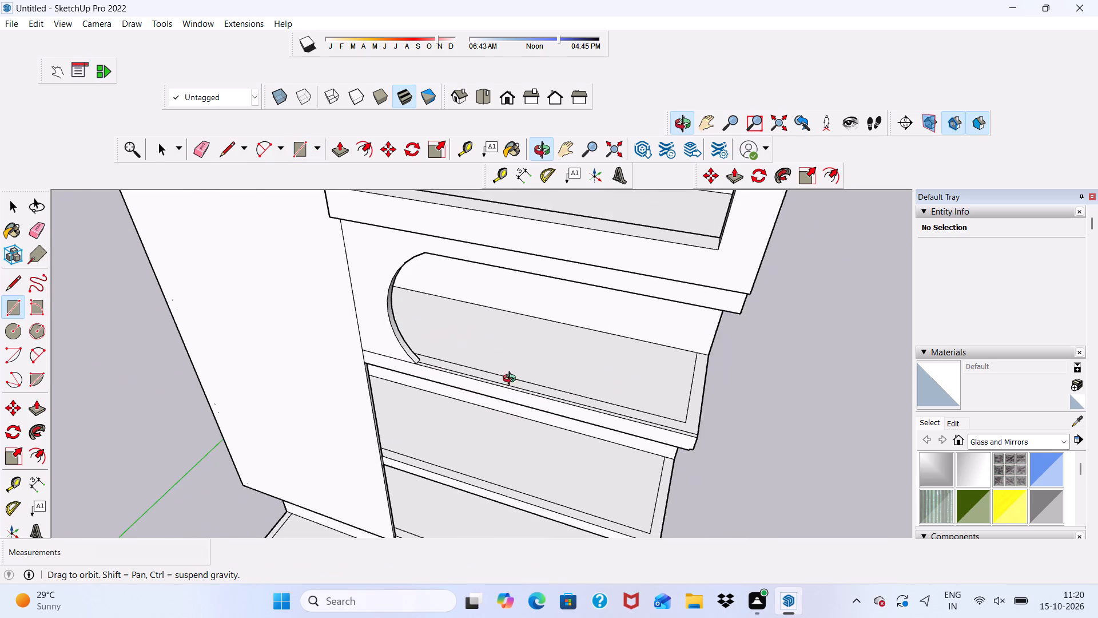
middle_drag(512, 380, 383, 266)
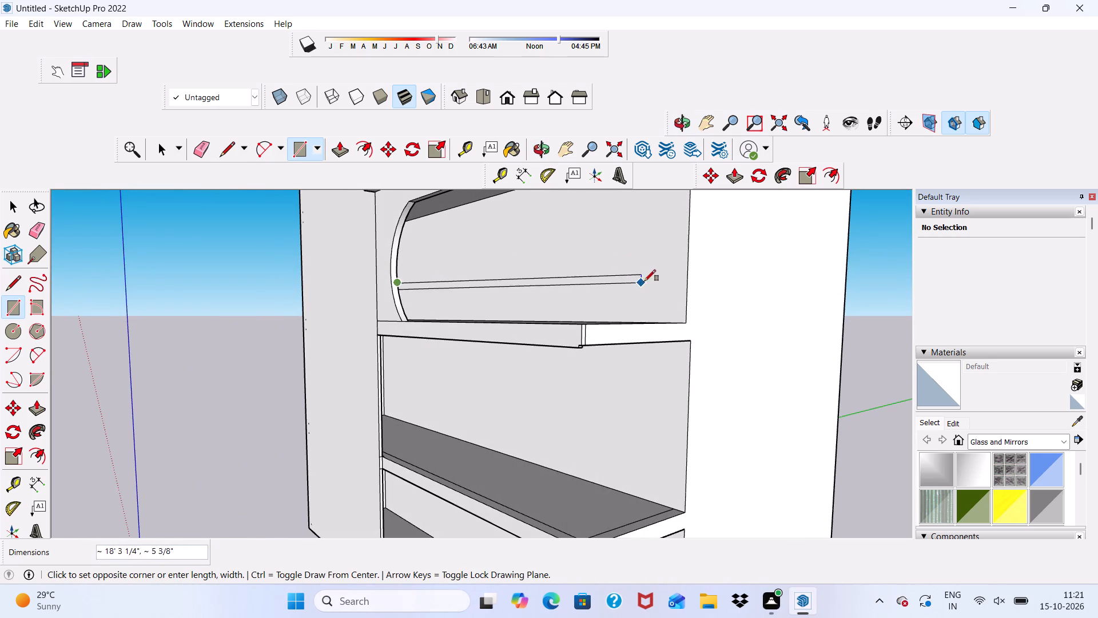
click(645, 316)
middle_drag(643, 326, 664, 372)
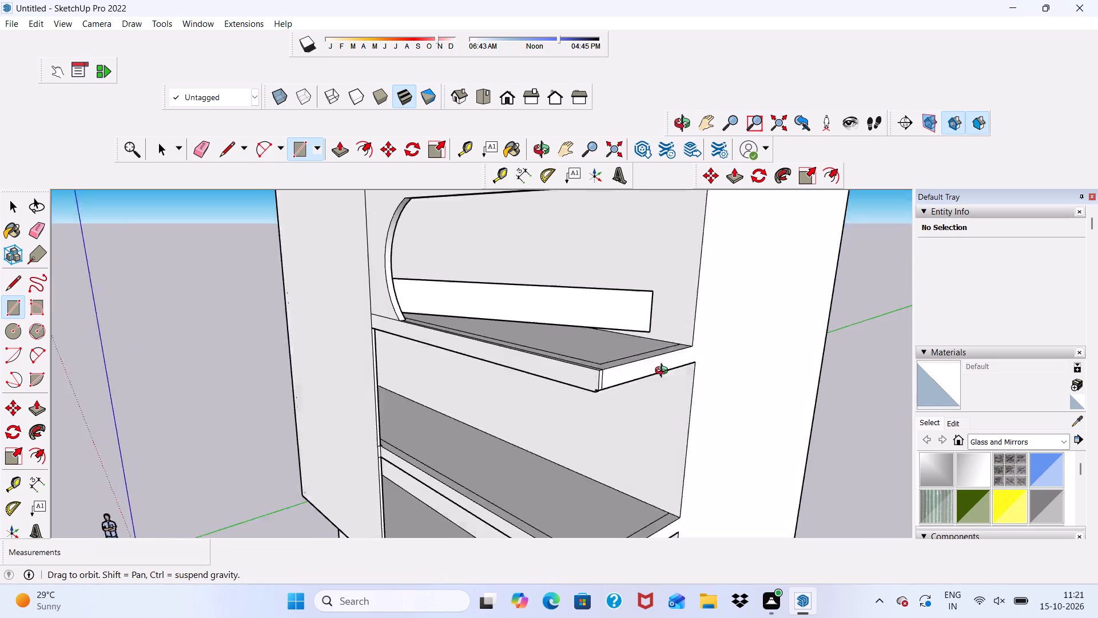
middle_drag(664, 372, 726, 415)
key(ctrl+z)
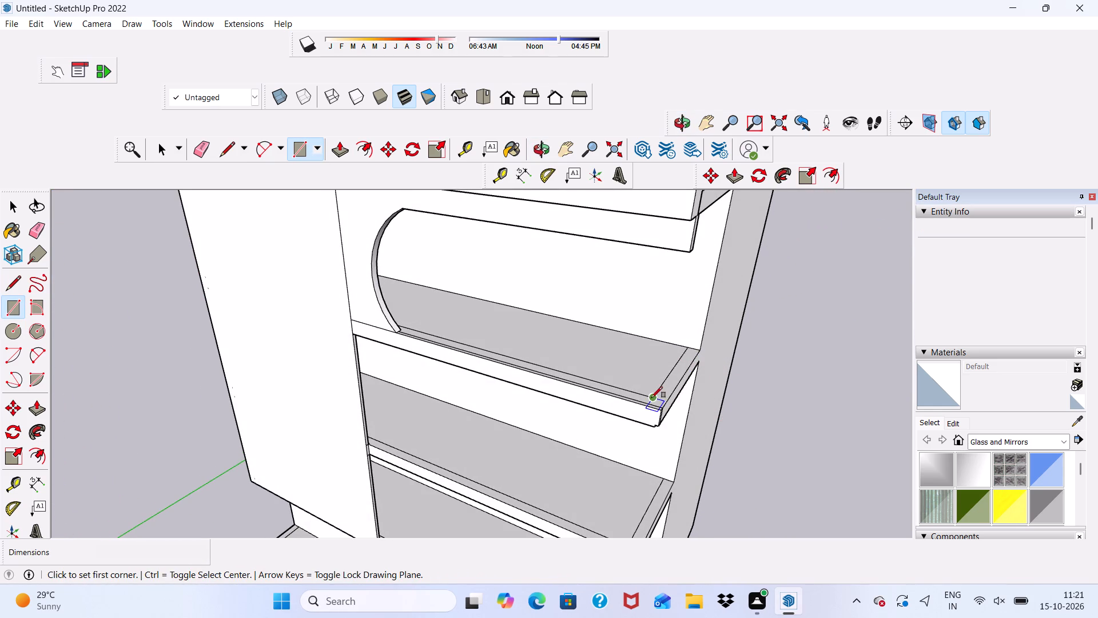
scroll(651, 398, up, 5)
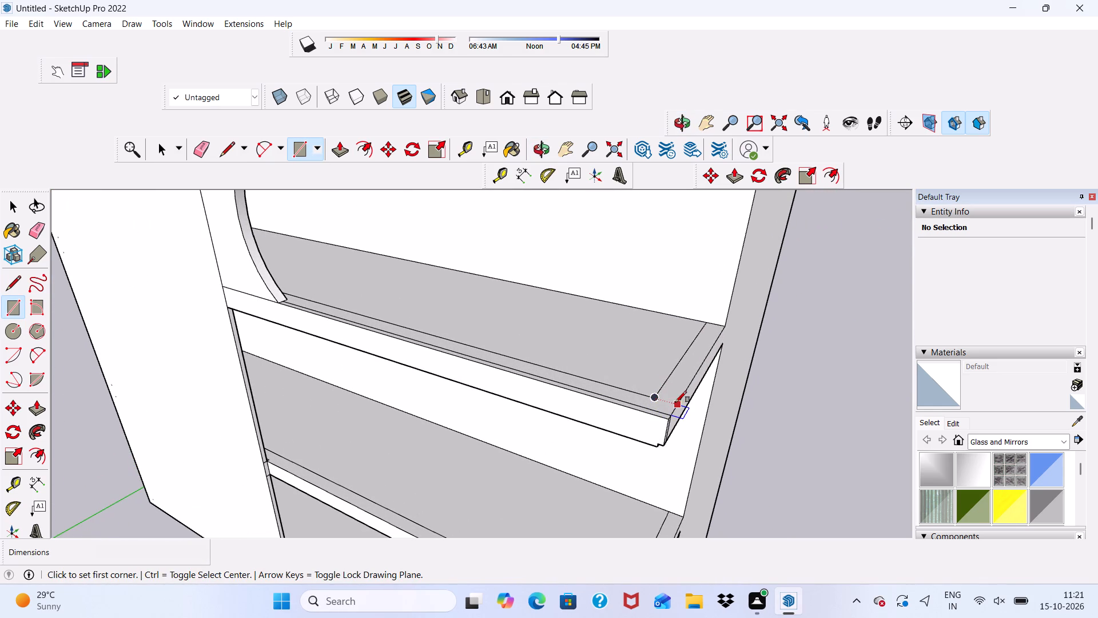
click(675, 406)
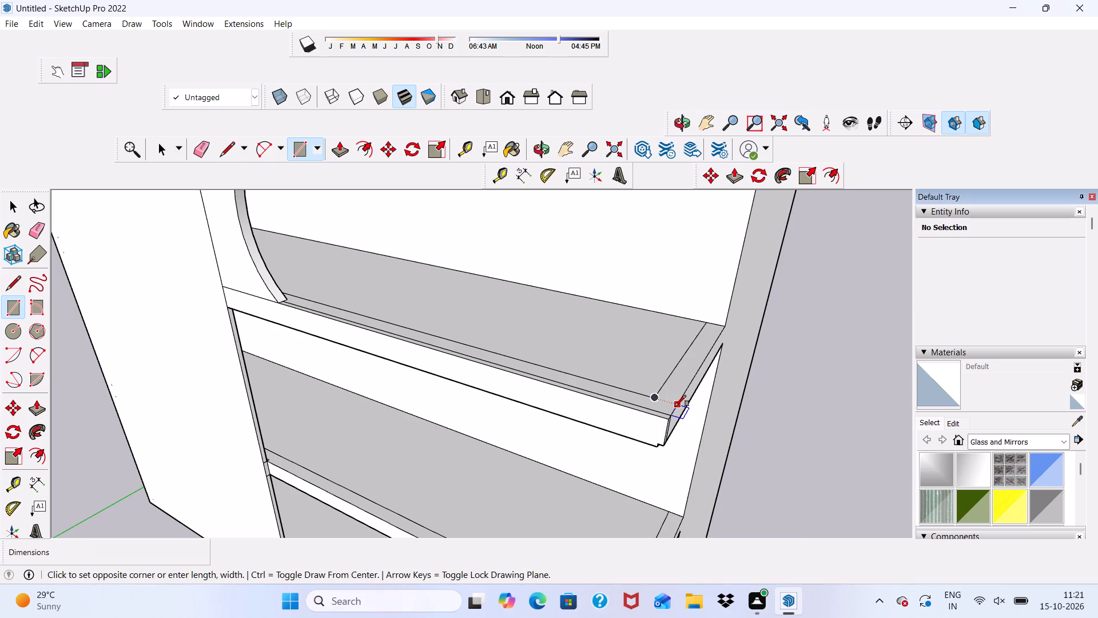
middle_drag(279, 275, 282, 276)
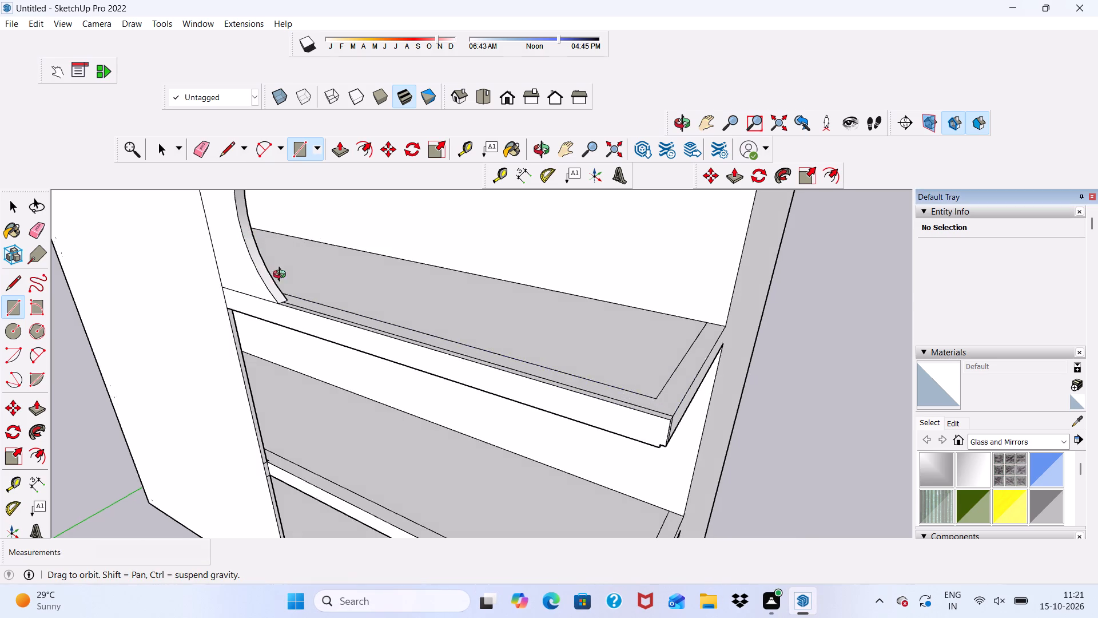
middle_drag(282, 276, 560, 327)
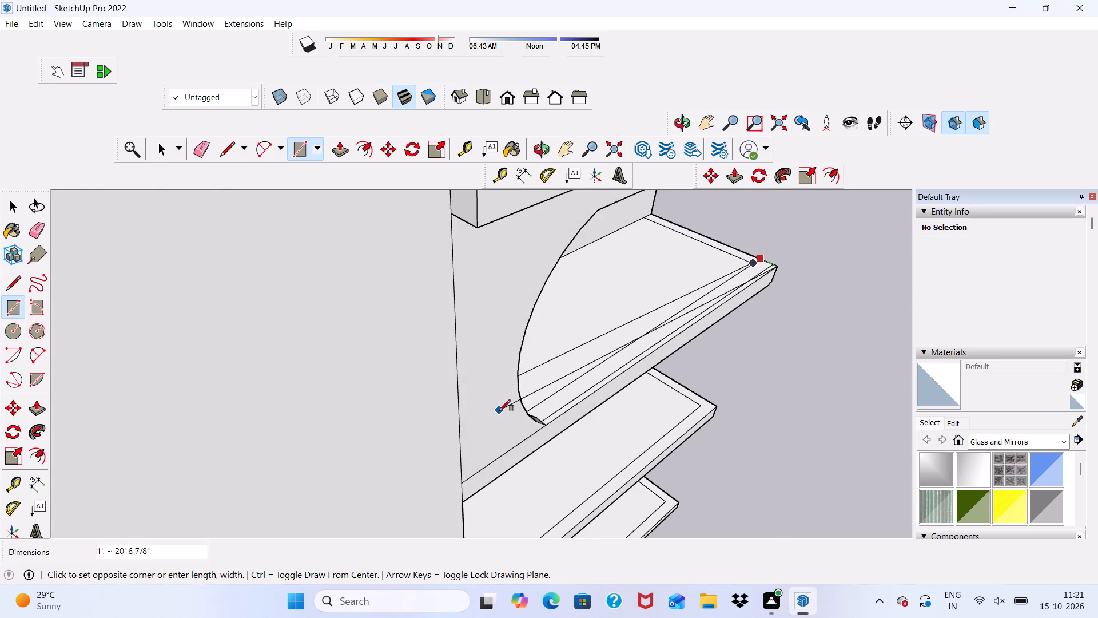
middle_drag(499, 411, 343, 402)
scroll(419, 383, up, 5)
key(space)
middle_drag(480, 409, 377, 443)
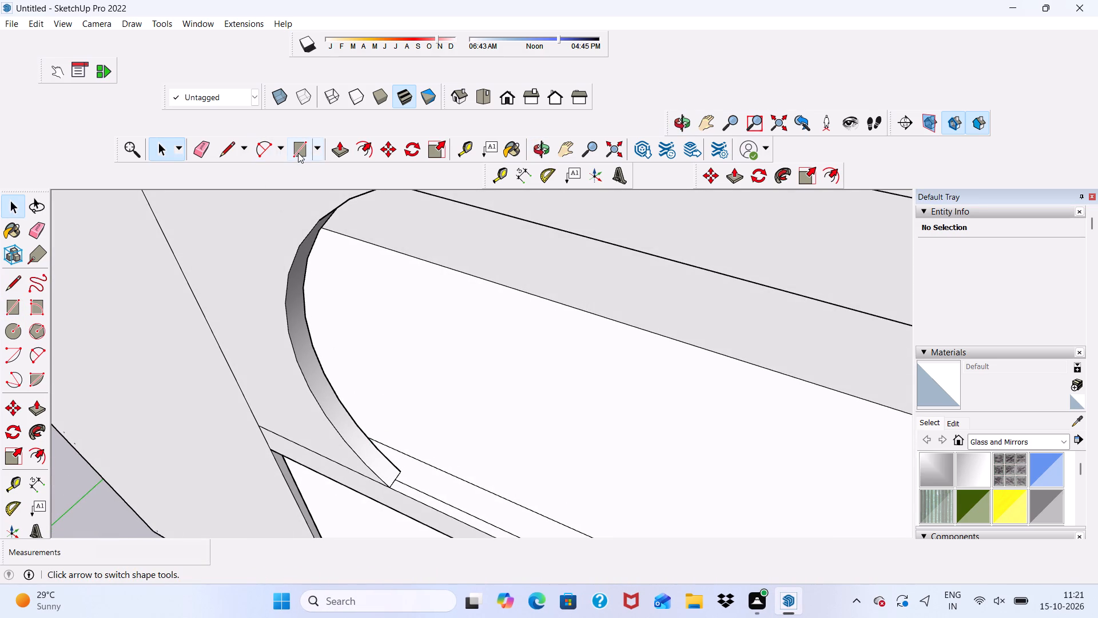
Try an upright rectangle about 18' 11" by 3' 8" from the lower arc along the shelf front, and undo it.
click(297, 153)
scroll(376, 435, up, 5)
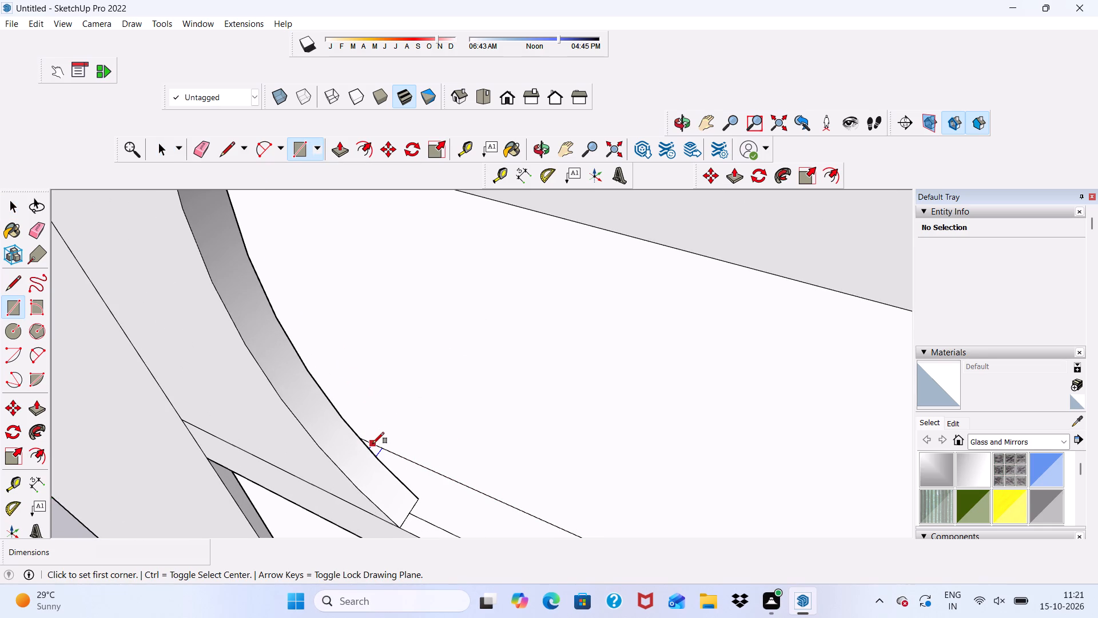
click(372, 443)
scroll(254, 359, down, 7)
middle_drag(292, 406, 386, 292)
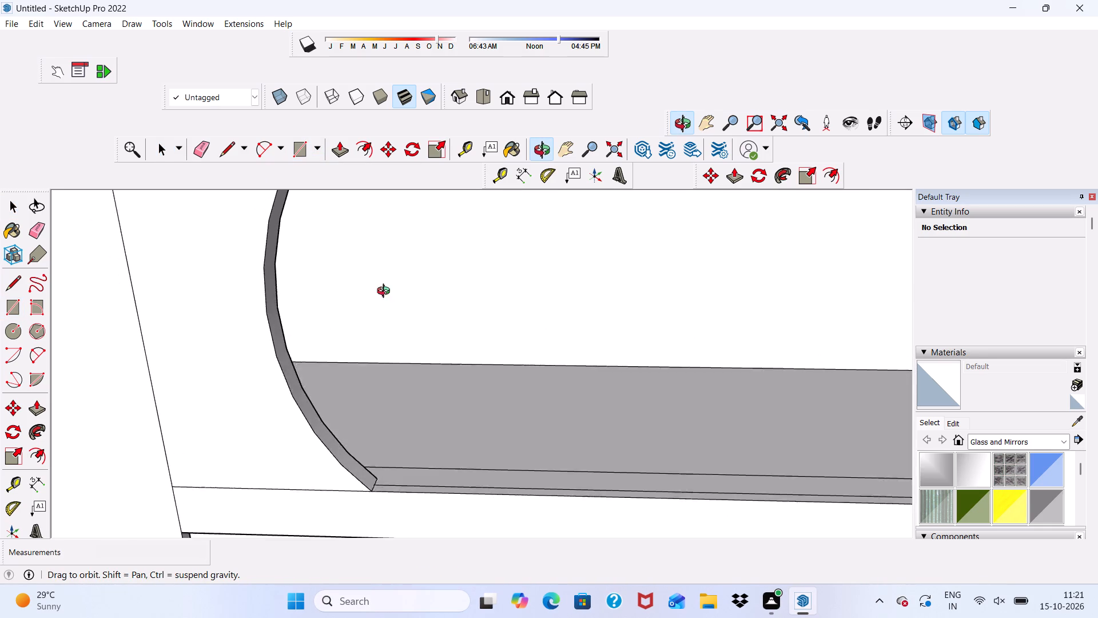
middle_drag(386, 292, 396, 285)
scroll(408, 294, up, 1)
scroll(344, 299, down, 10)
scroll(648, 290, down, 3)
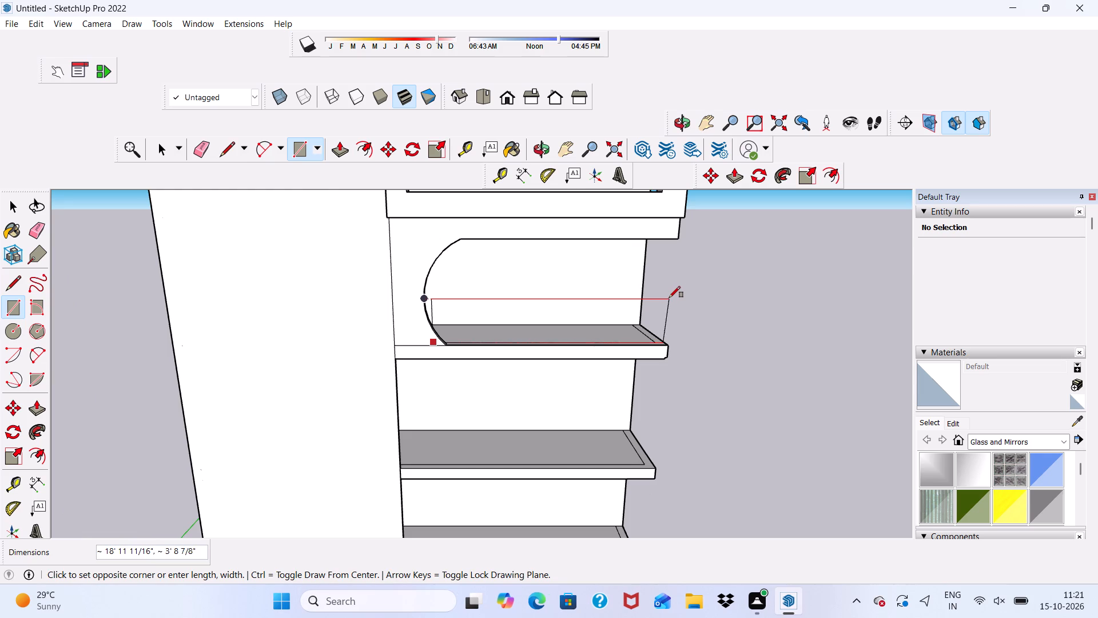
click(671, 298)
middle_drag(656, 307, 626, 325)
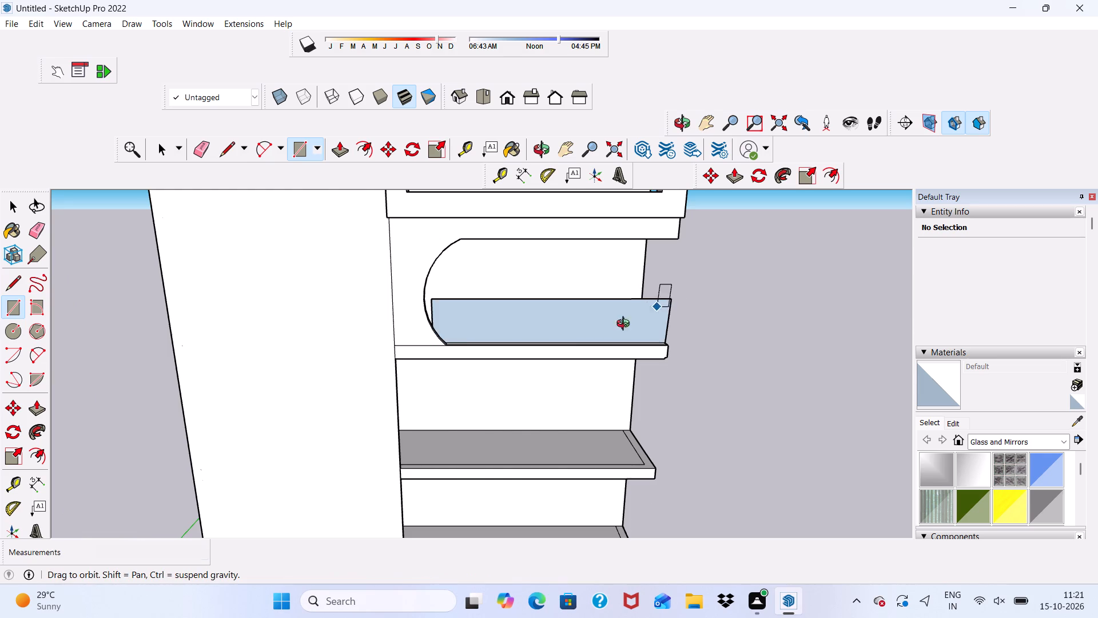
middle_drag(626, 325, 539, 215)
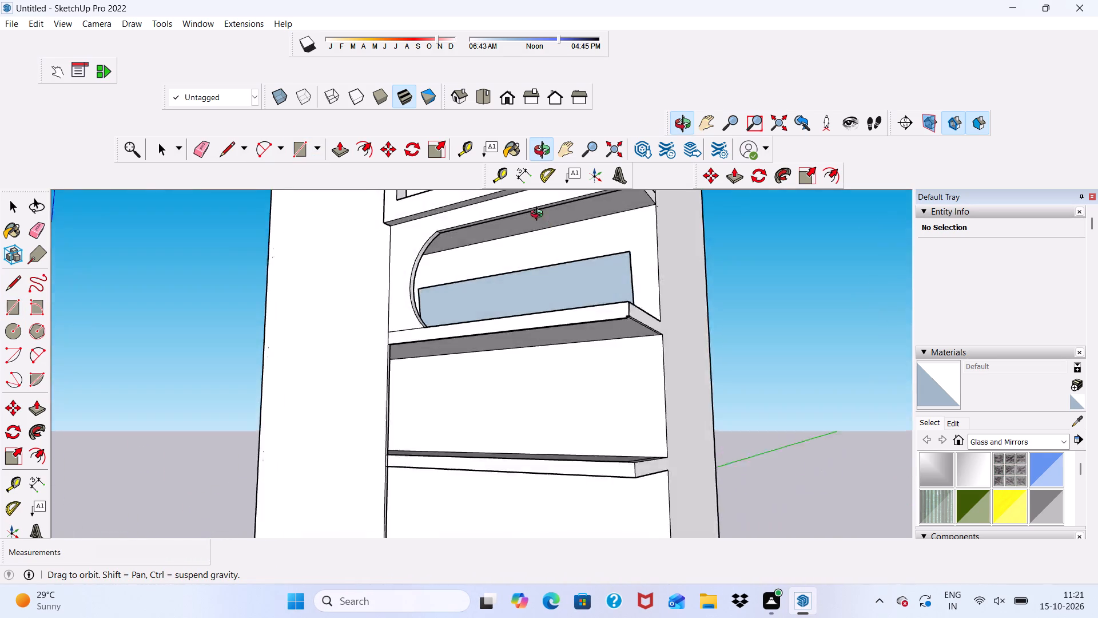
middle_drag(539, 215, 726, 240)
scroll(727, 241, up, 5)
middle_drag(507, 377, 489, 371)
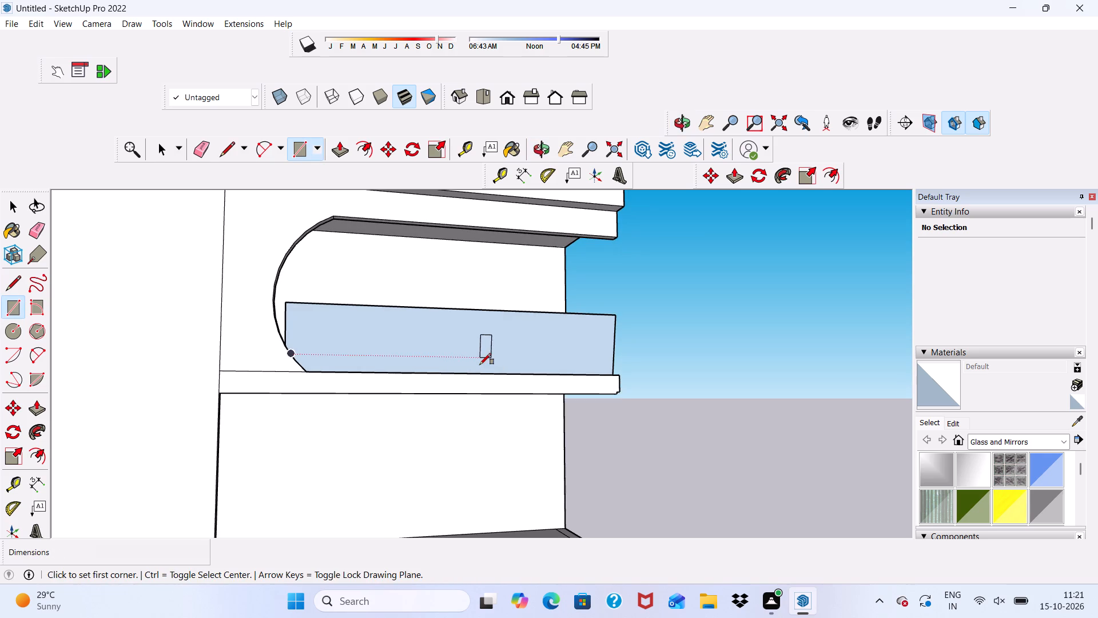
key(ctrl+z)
Draw an upright rectangle about 18' 2 3/4" by 4' 7" from the arc's lower end along the shelf front.
middle_drag(341, 370, 299, 429)
scroll(296, 401, up, 6)
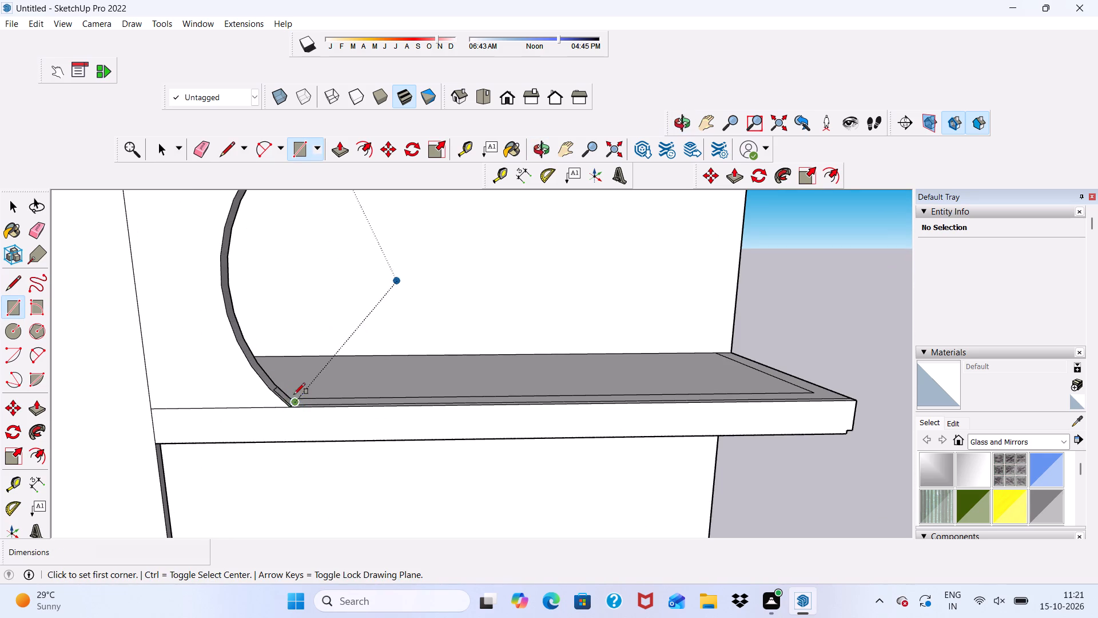
scroll(295, 391, up, 10)
middle_drag(295, 399, 295, 409)
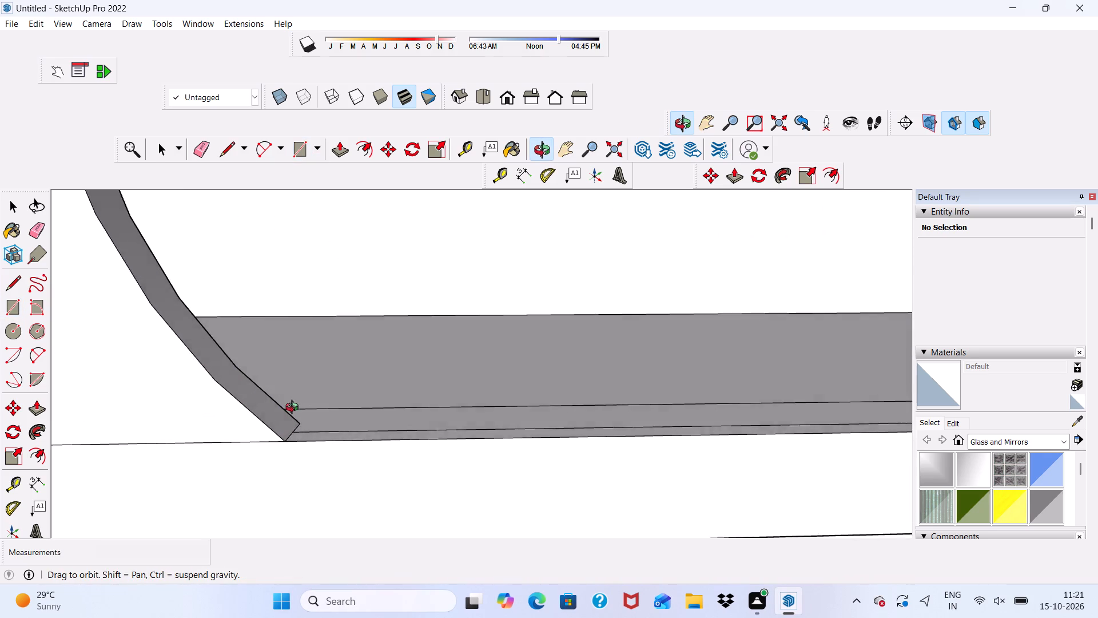
middle_drag(295, 409, 297, 429)
scroll(314, 404, up, 5)
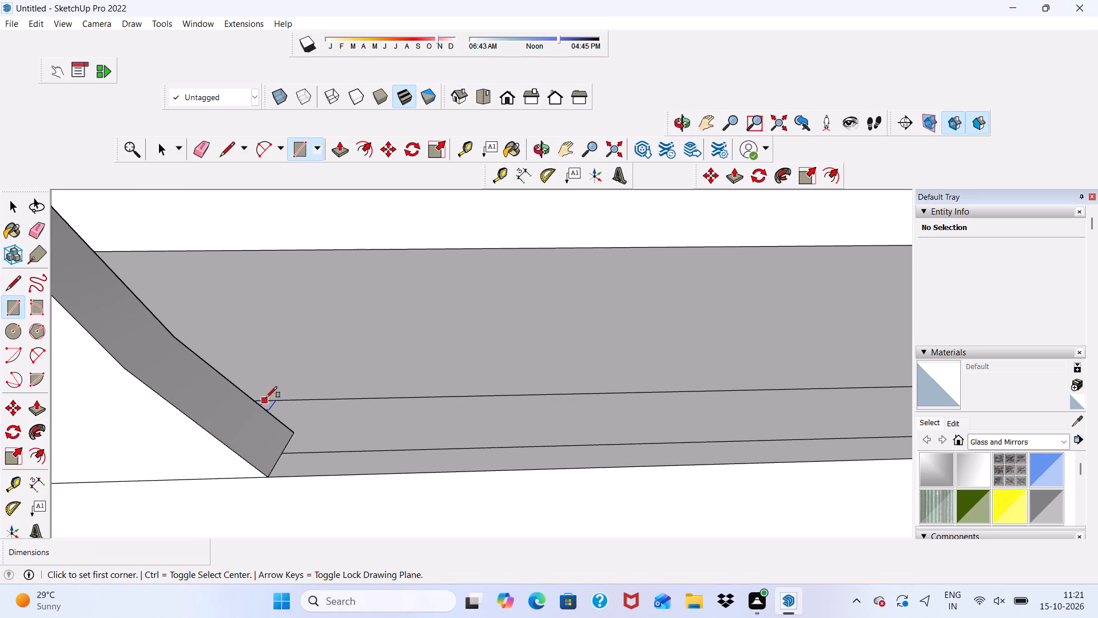
click(294, 431)
scroll(208, 352, down, 3)
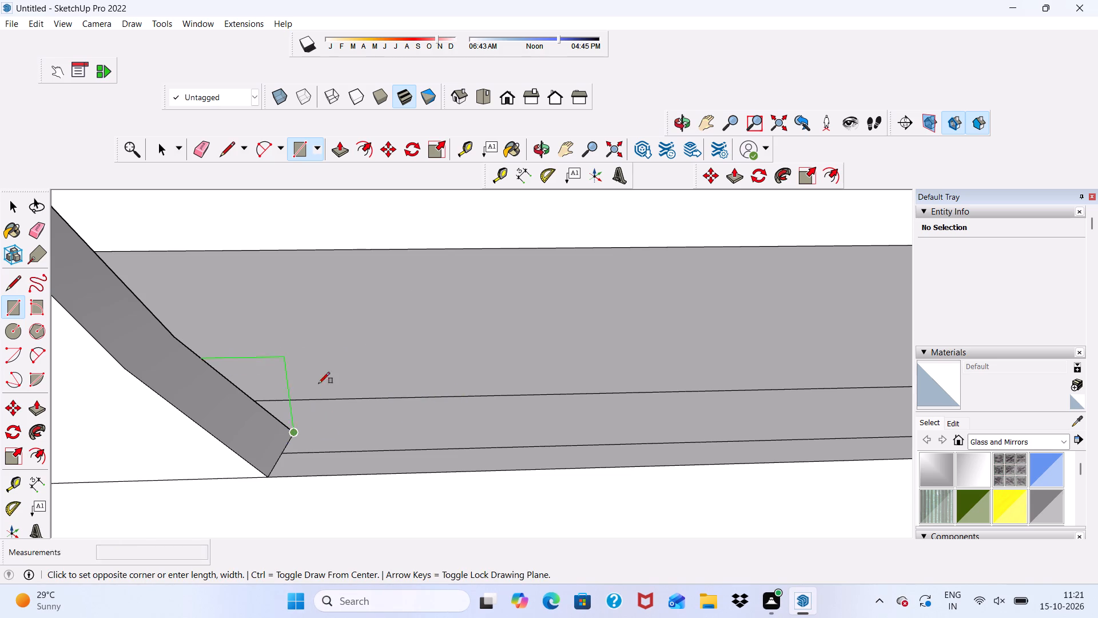
scroll(319, 383, down, 17)
middle_drag(317, 387, 289, 312)
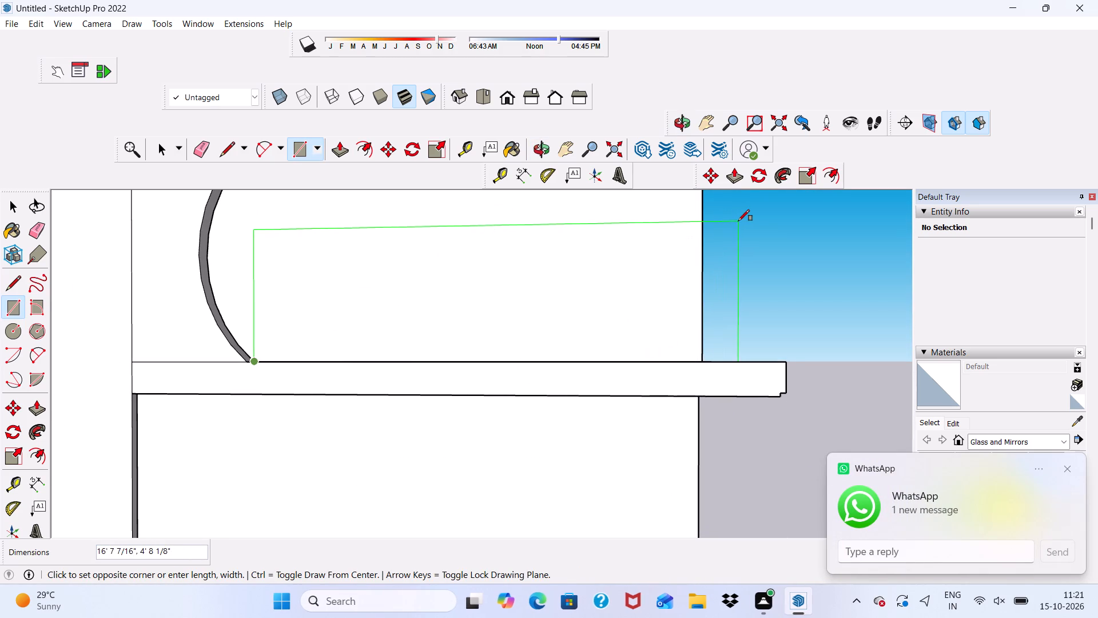
click(789, 223)
scroll(526, 292, down, 1)
middle_drag(518, 298, 563, 399)
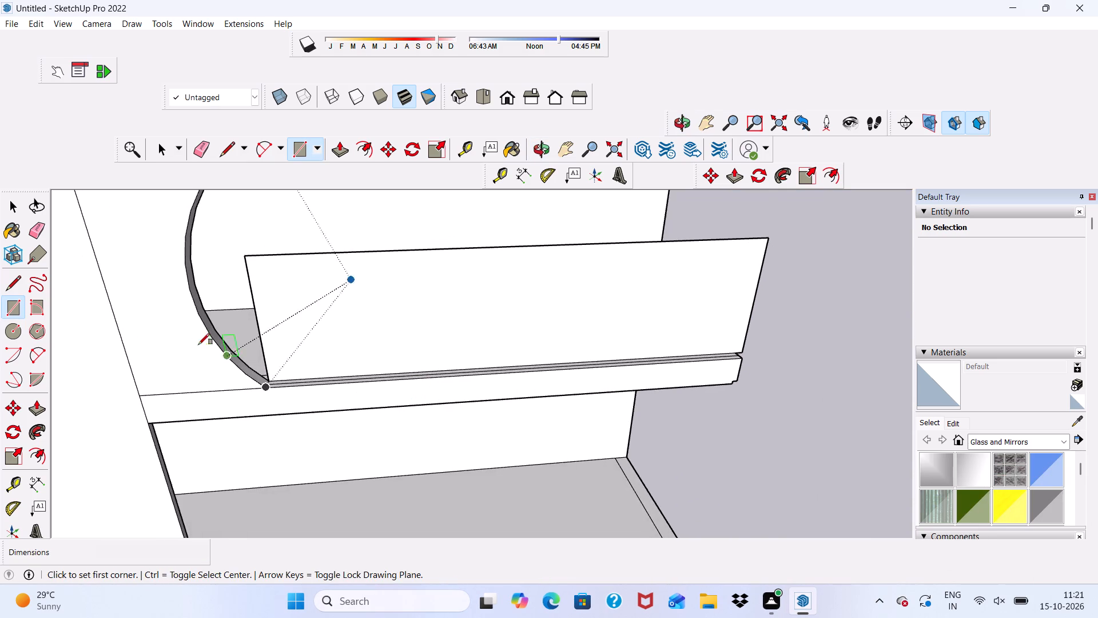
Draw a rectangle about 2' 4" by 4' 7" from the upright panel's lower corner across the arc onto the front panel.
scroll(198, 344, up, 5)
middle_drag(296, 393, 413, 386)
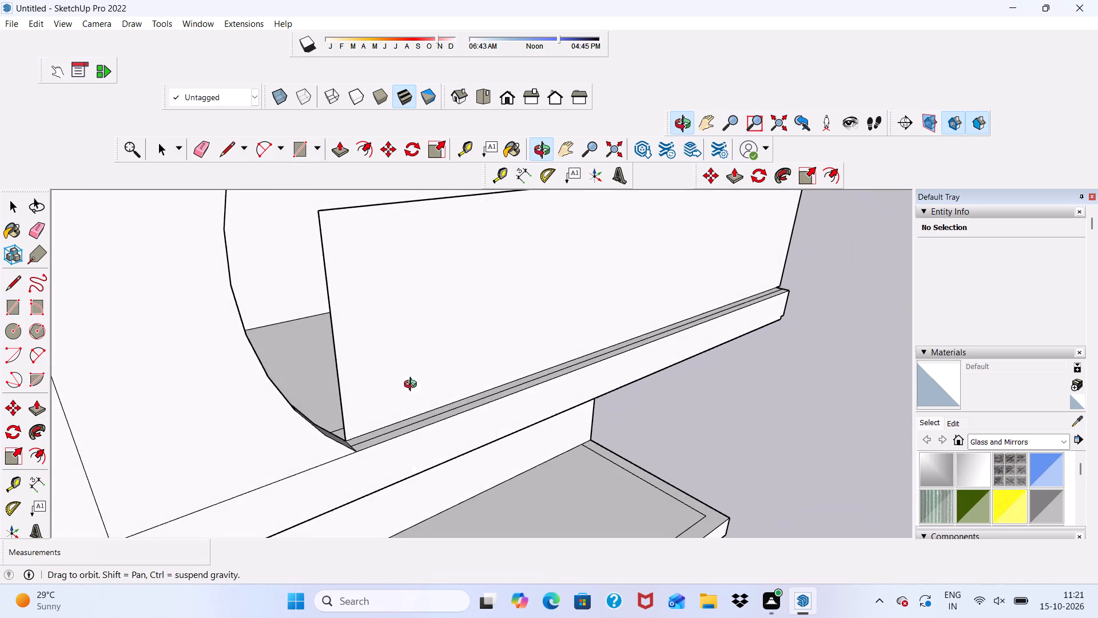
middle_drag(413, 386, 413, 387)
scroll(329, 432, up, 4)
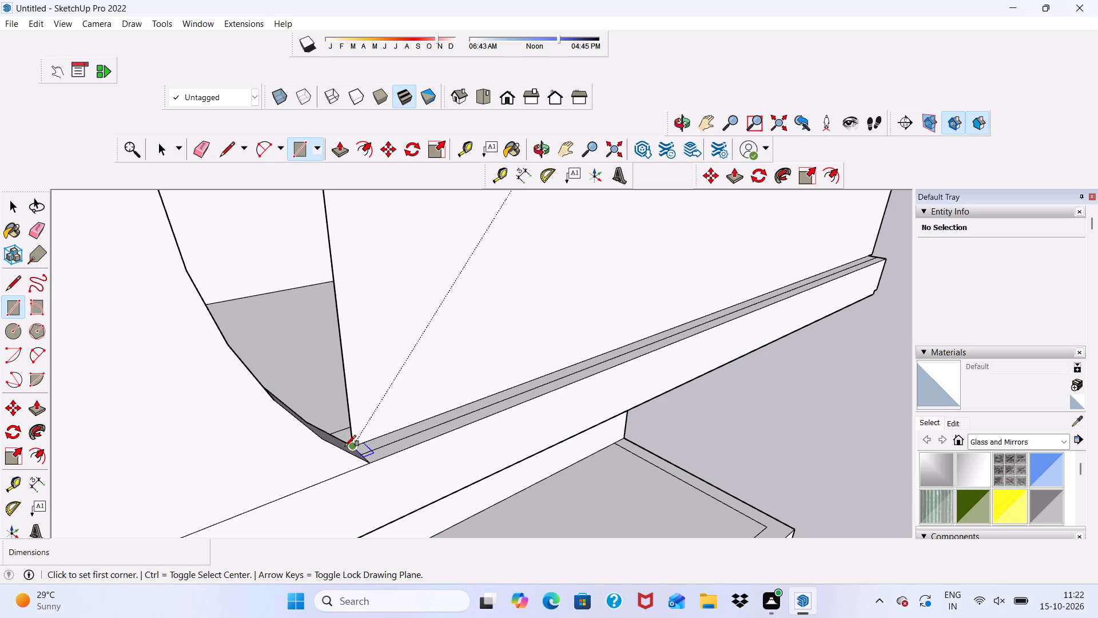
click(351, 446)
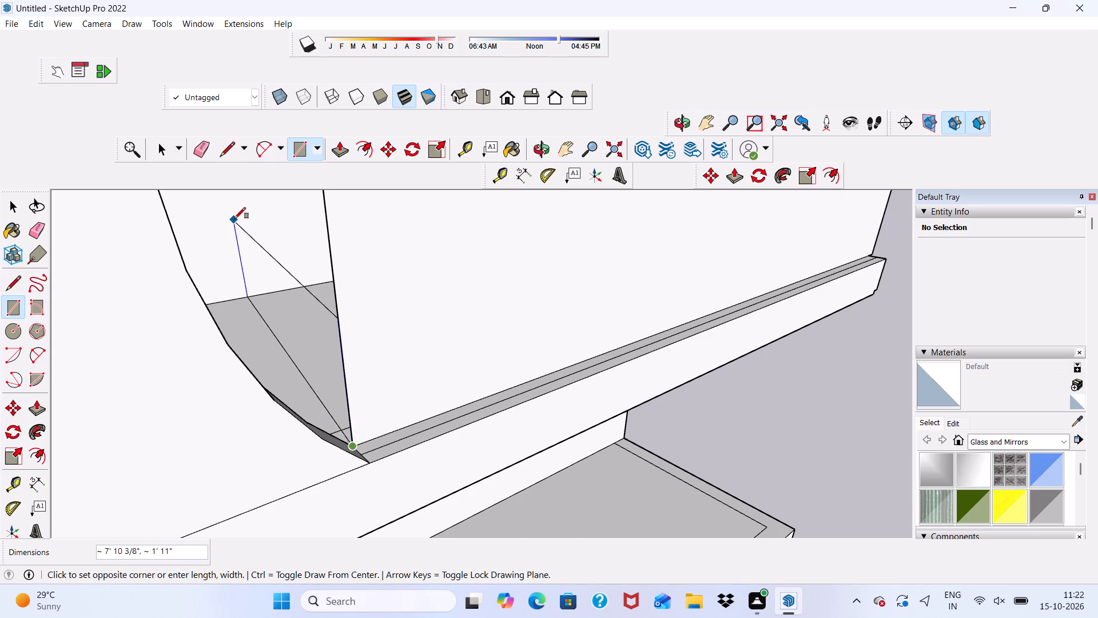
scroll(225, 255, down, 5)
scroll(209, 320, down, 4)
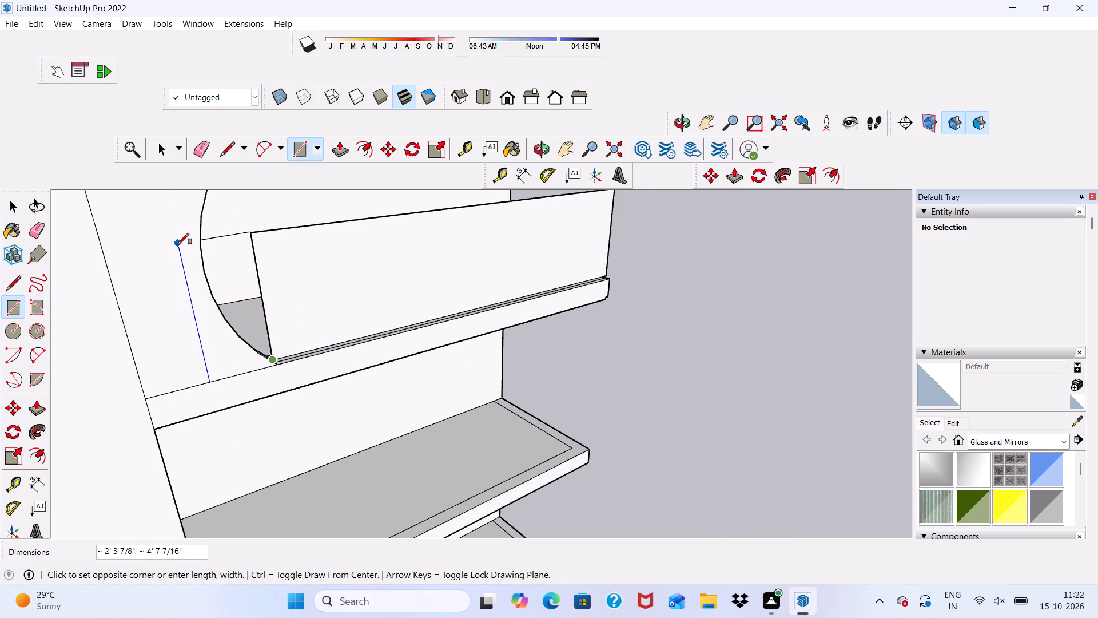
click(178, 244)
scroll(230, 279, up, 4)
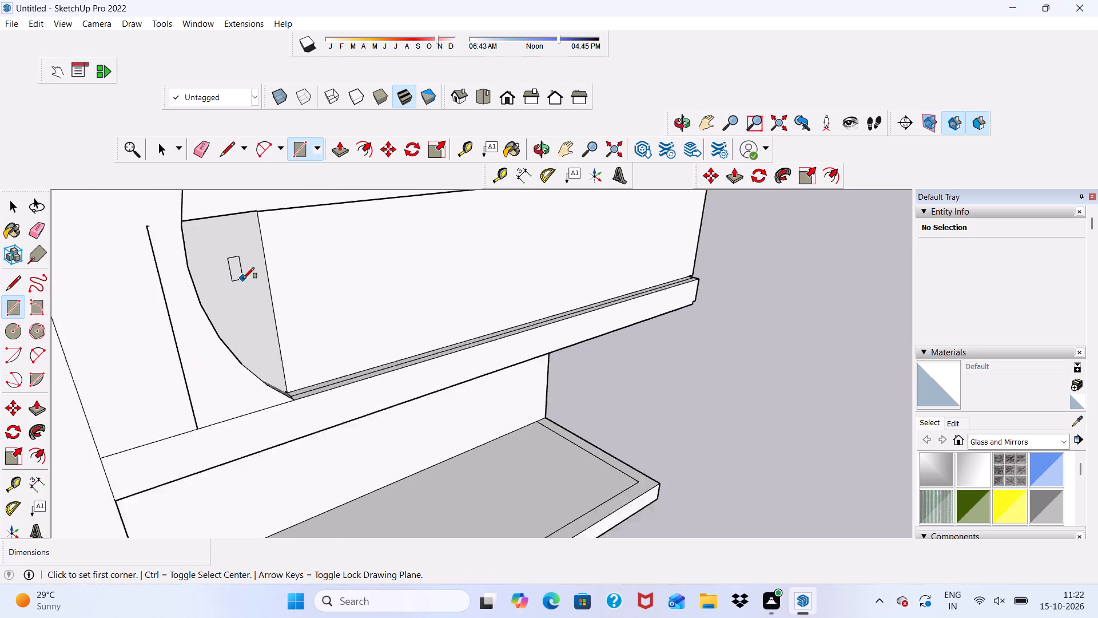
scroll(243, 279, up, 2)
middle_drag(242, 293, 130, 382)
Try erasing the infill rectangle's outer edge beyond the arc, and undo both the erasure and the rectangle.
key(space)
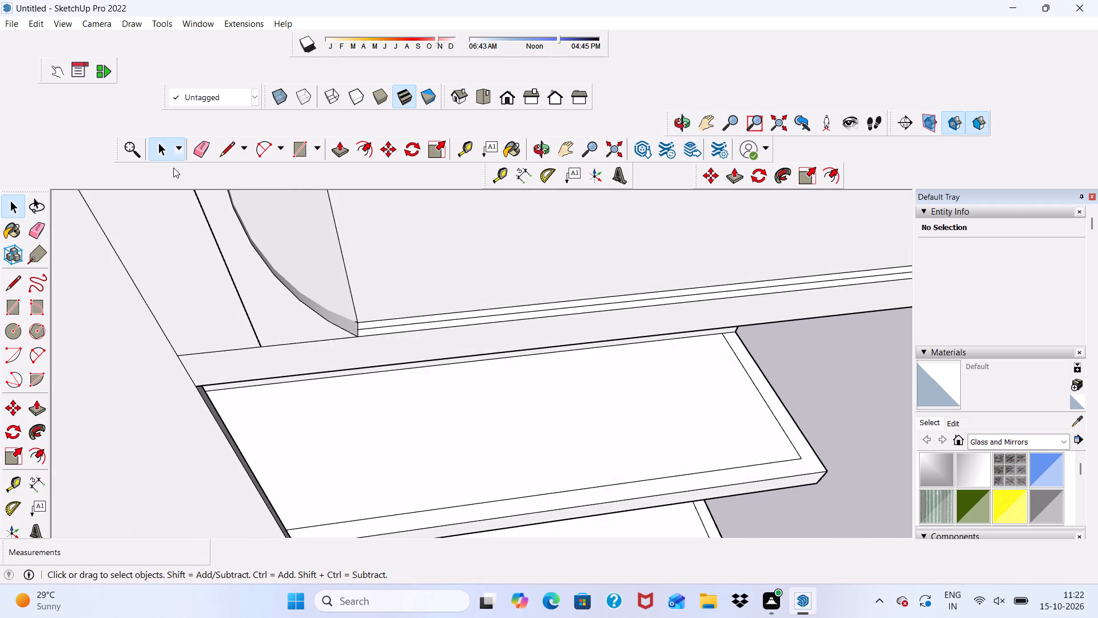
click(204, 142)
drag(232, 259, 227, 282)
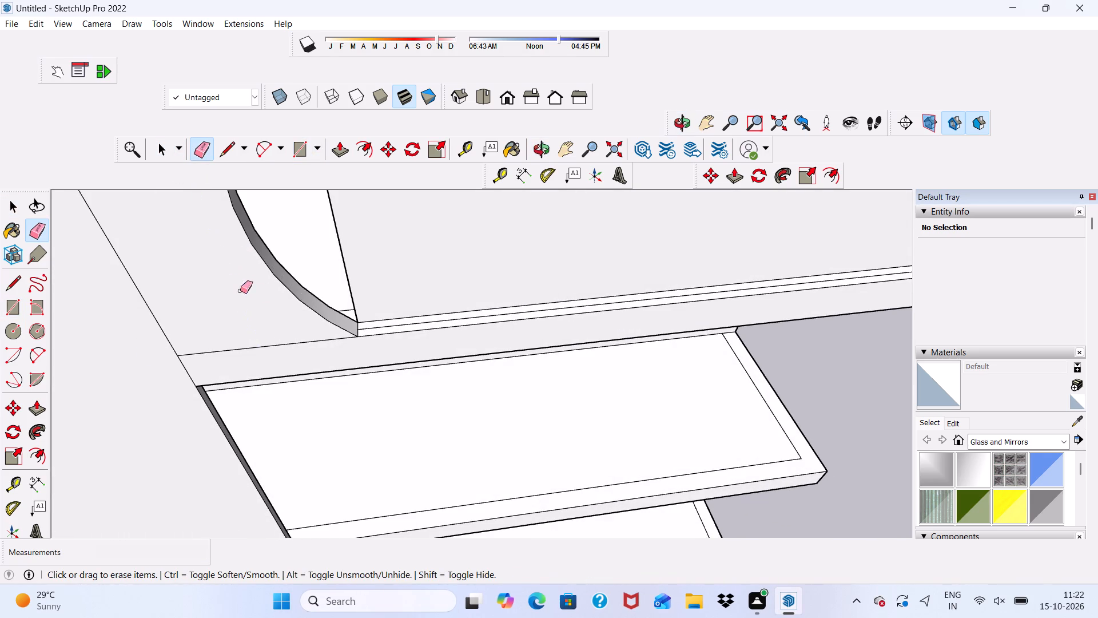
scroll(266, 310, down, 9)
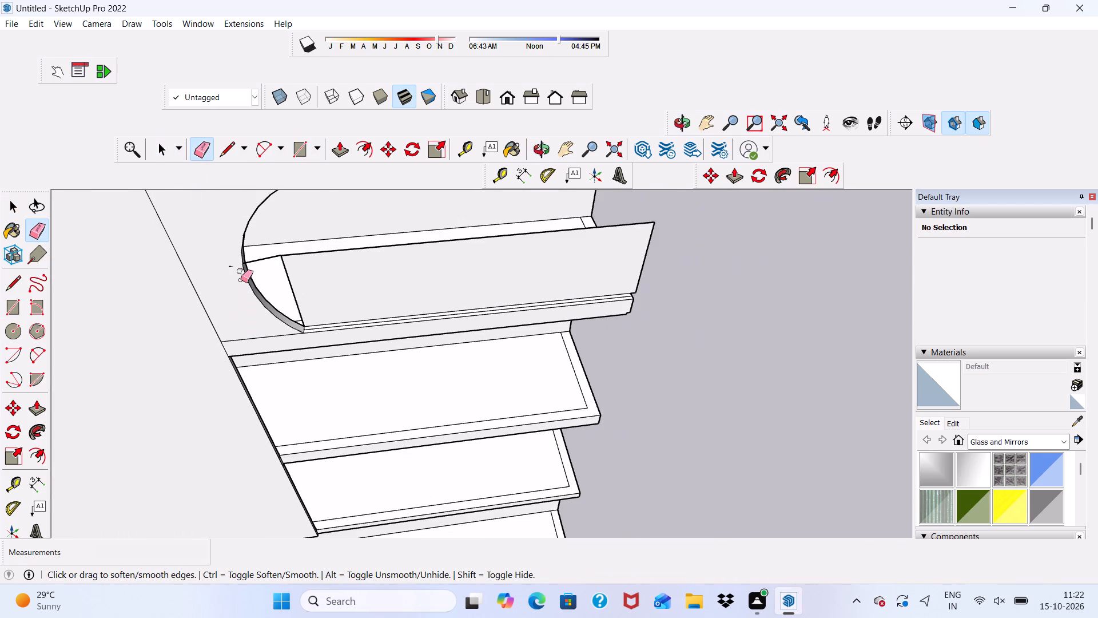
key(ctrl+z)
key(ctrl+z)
Draw an infill rectangle about 1' 7 5/8" by 4' 7" from the upright panel's upper corner past the arc to the shelf edge.
scroll(258, 278, up, 2)
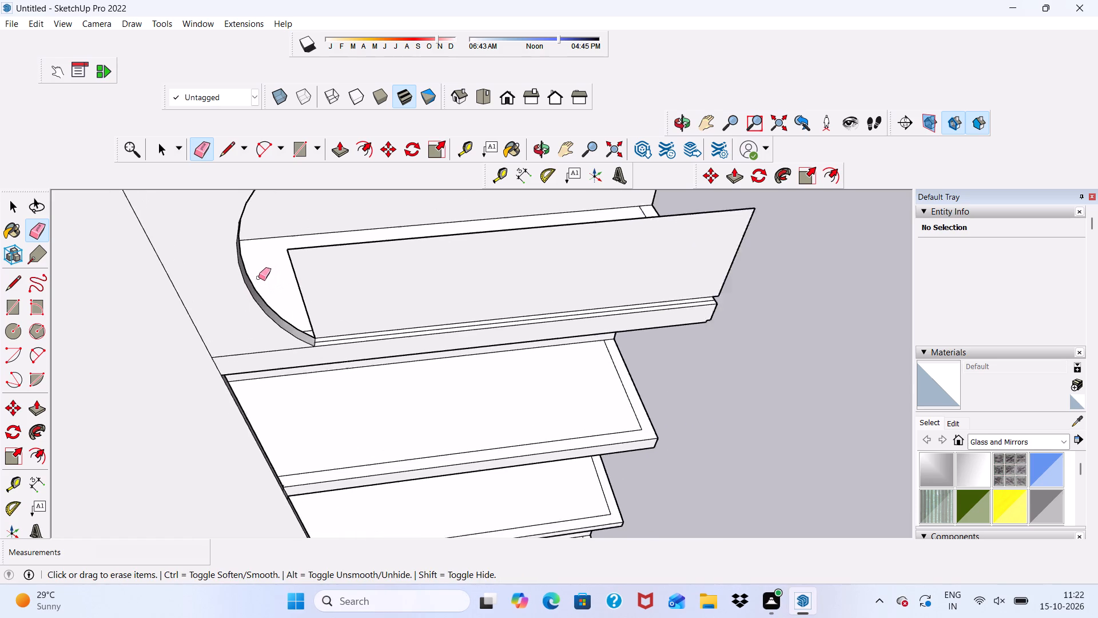
scroll(258, 278, up, 1)
key(space)
drag(292, 150, 297, 150)
scroll(286, 251, up, 4)
click(293, 242)
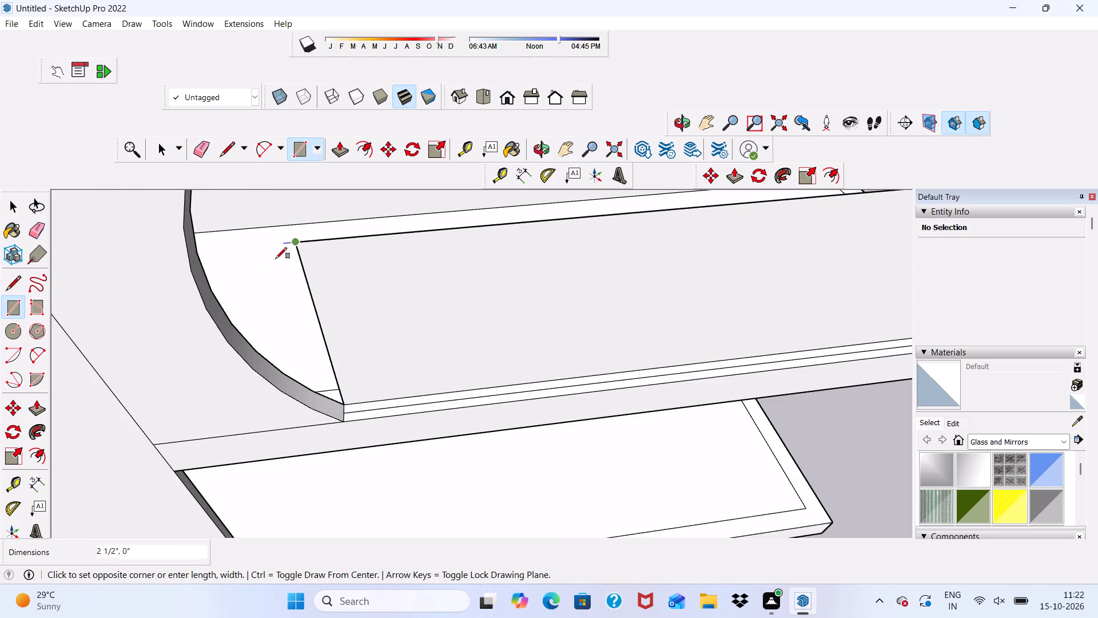
scroll(232, 427, down, 1)
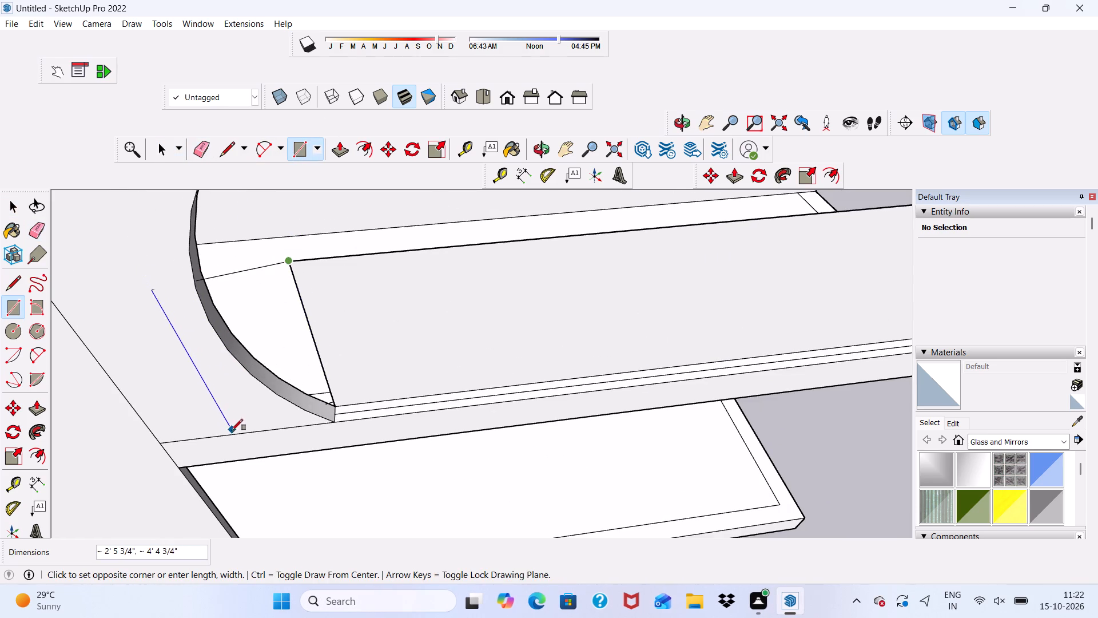
click(266, 433)
middle_drag(262, 403, 275, 262)
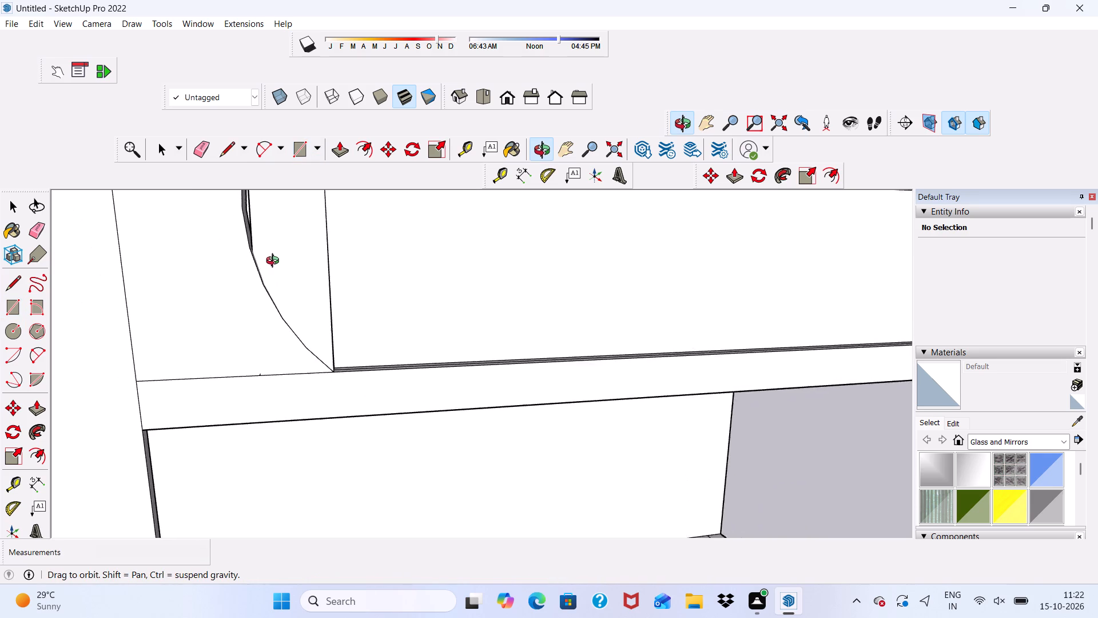
Undo the last infill rectangle between the upright panel and the arc.
middle_drag(275, 262, 196, 302)
key(ctrl+z)
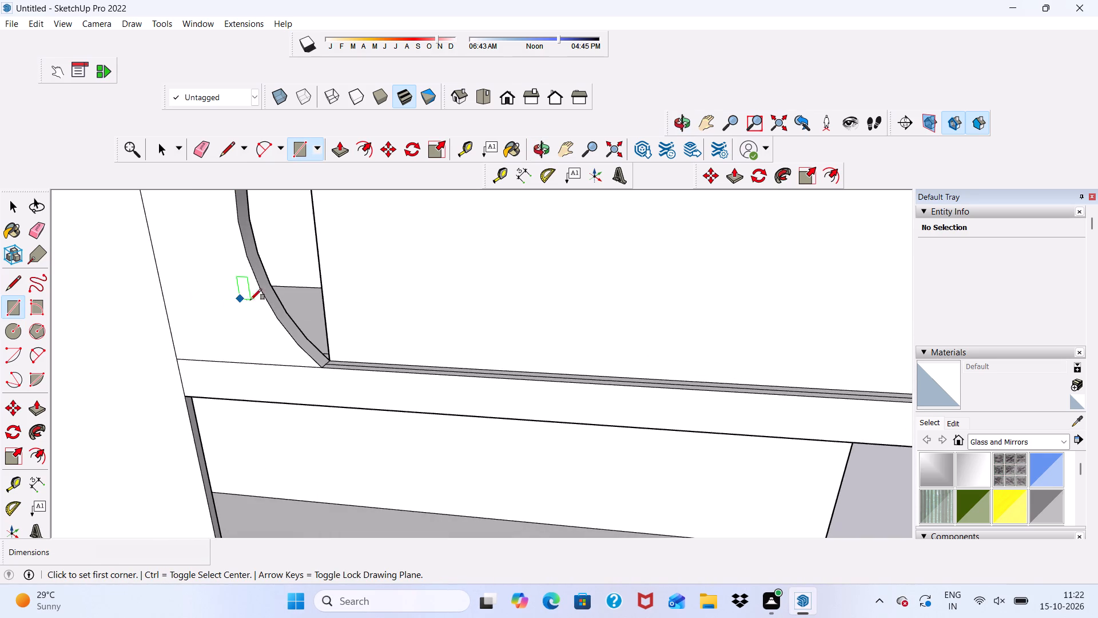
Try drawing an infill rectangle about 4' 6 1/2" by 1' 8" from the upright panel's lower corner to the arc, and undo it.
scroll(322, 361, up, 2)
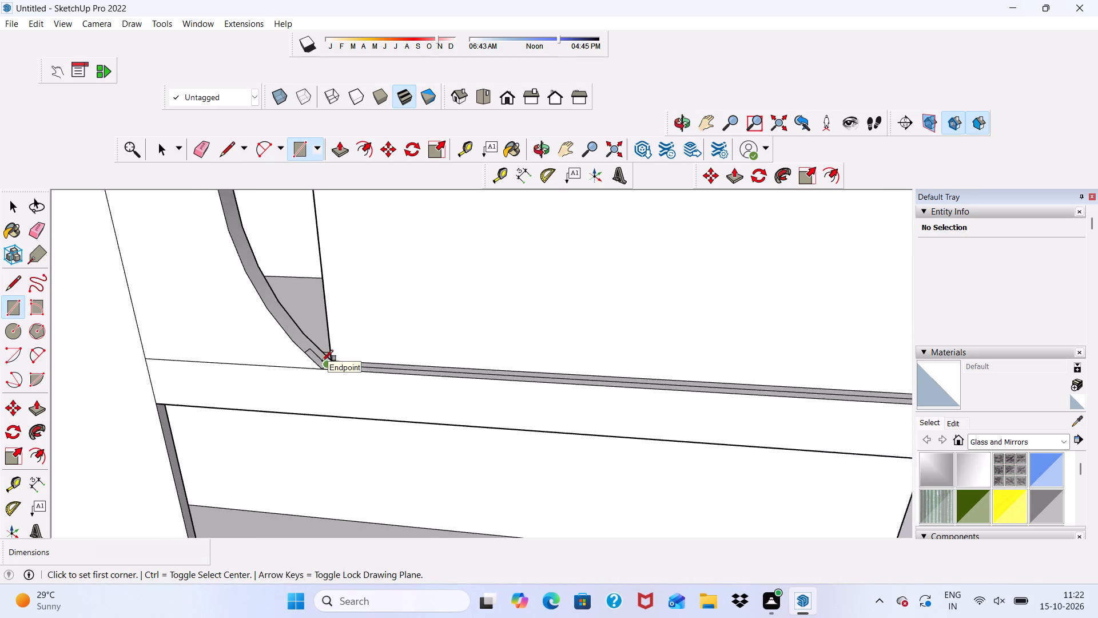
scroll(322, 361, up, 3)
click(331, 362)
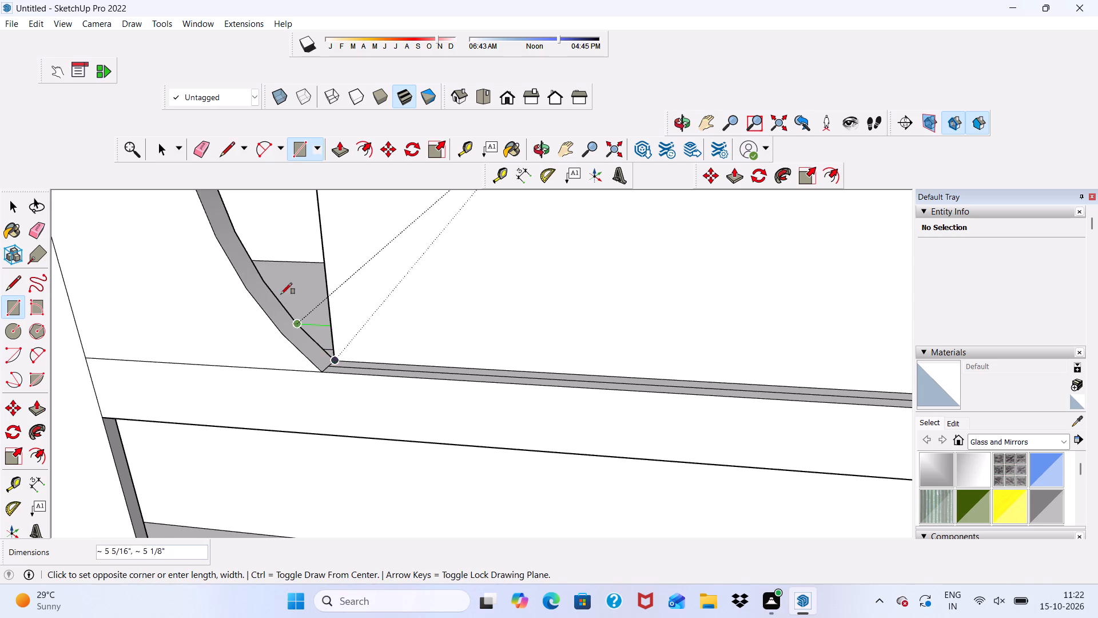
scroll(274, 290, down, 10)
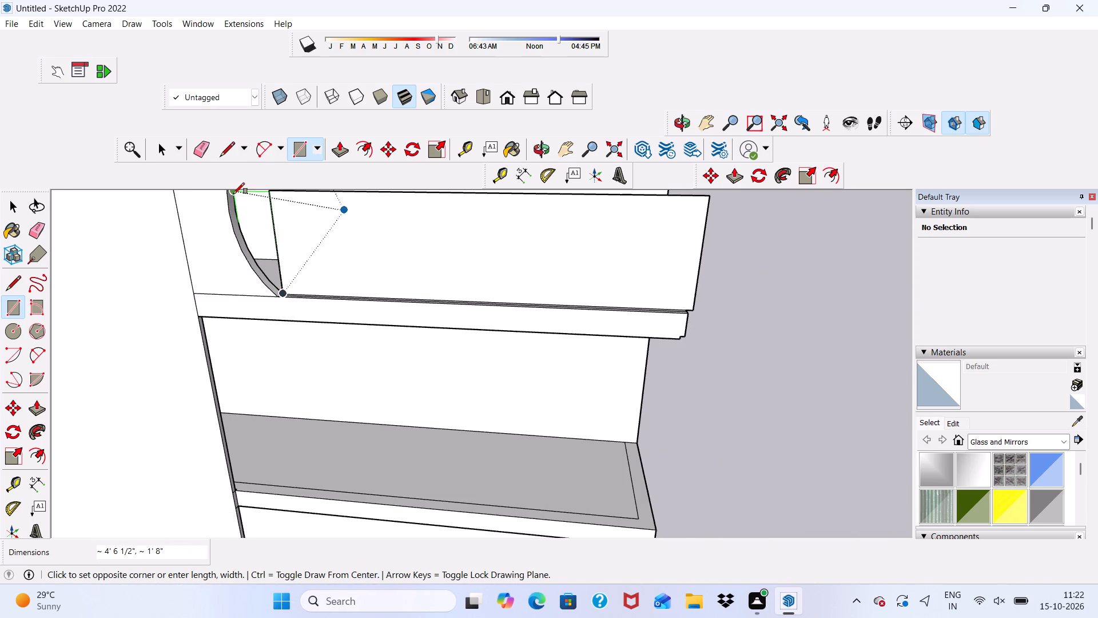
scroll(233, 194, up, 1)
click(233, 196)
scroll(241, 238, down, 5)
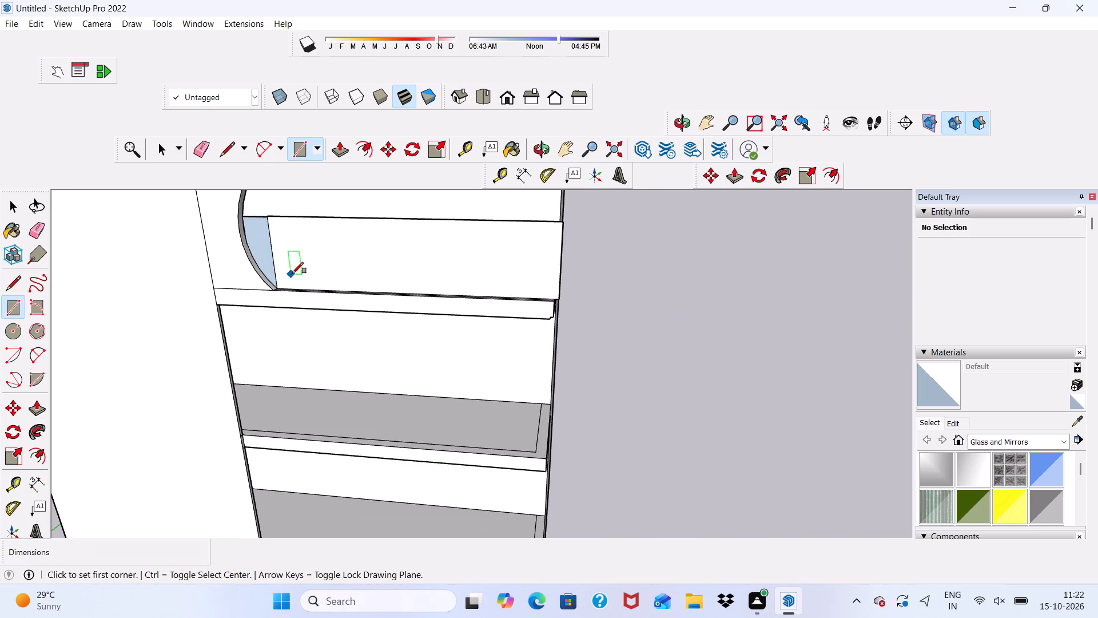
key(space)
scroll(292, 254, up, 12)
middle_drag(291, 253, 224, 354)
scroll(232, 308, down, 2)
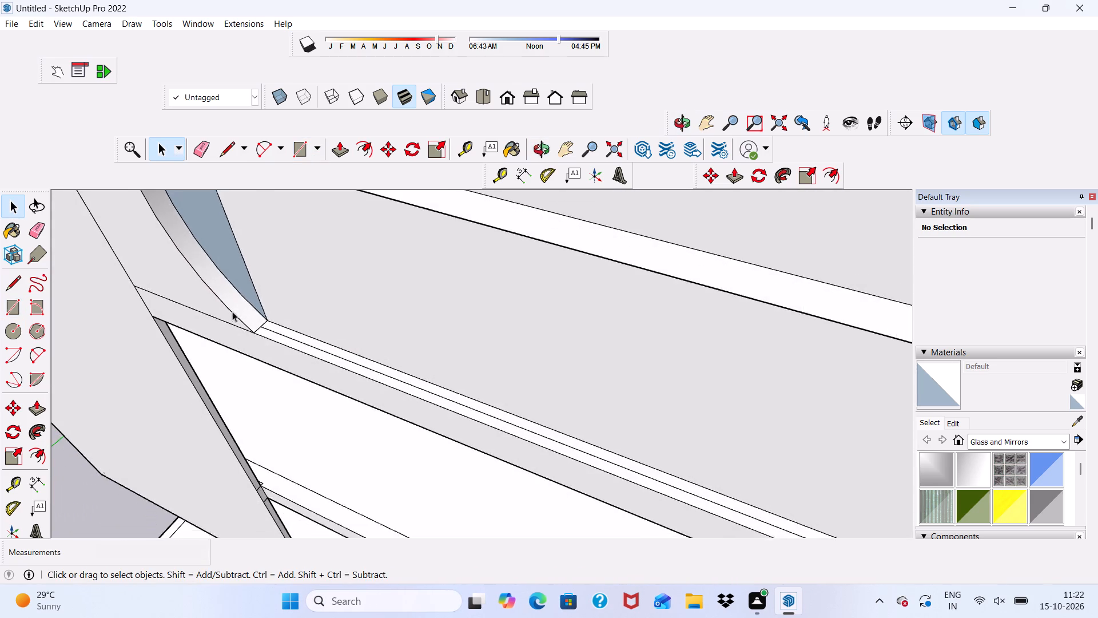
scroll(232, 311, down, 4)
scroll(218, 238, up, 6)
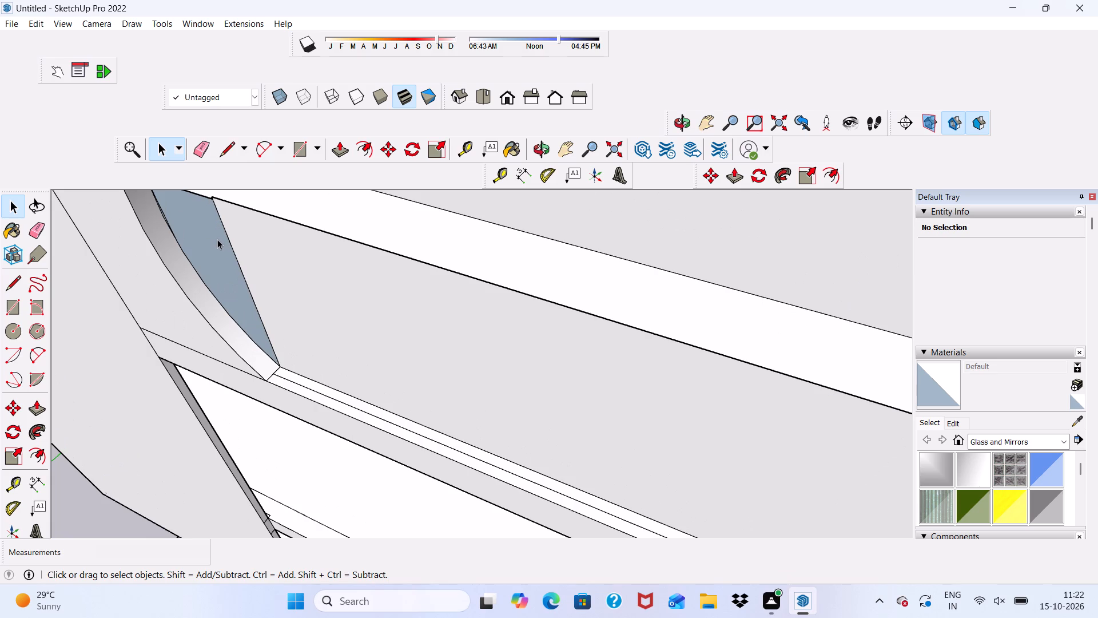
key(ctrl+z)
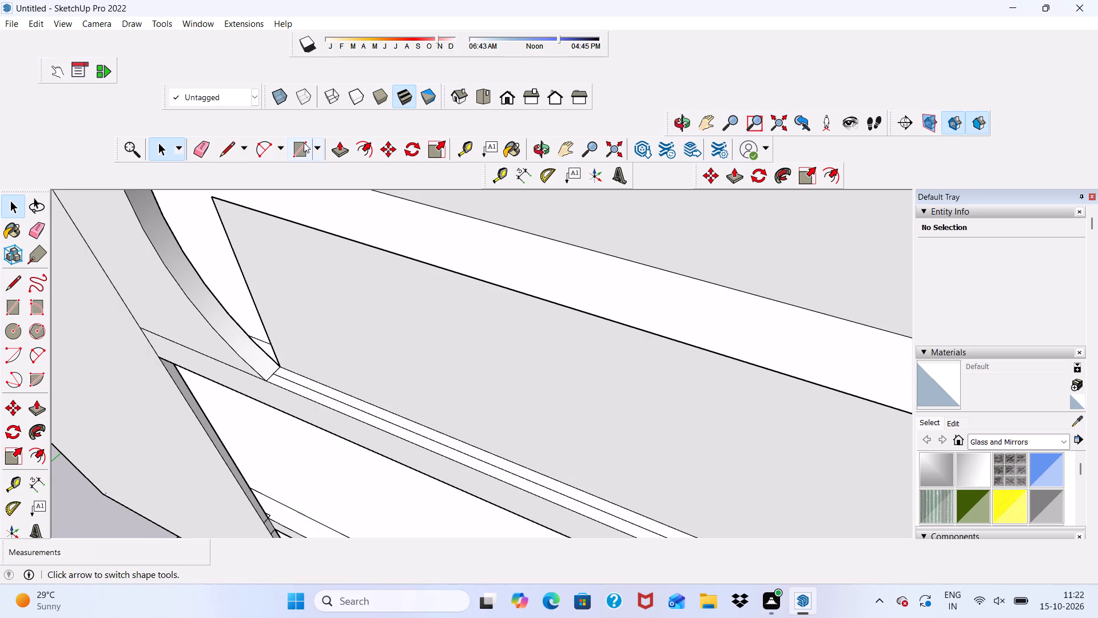
Draw an upright infill rectangle about 4' 6 1/2" by 1' 8" from the panel's lower corner to the arc, level with the panel top.
click(304, 142)
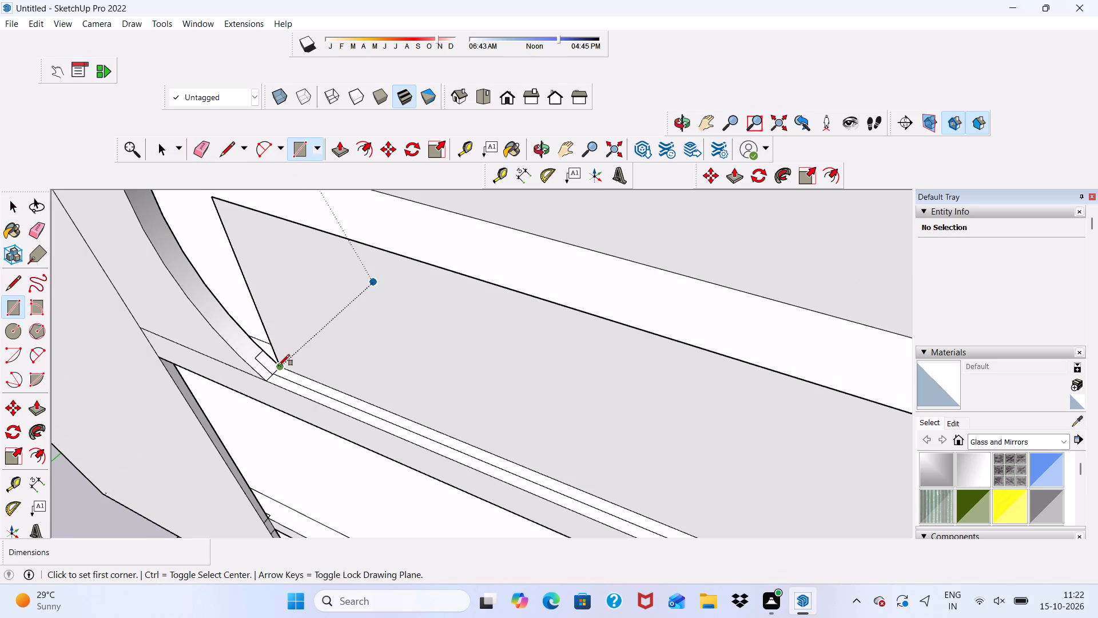
click(279, 366)
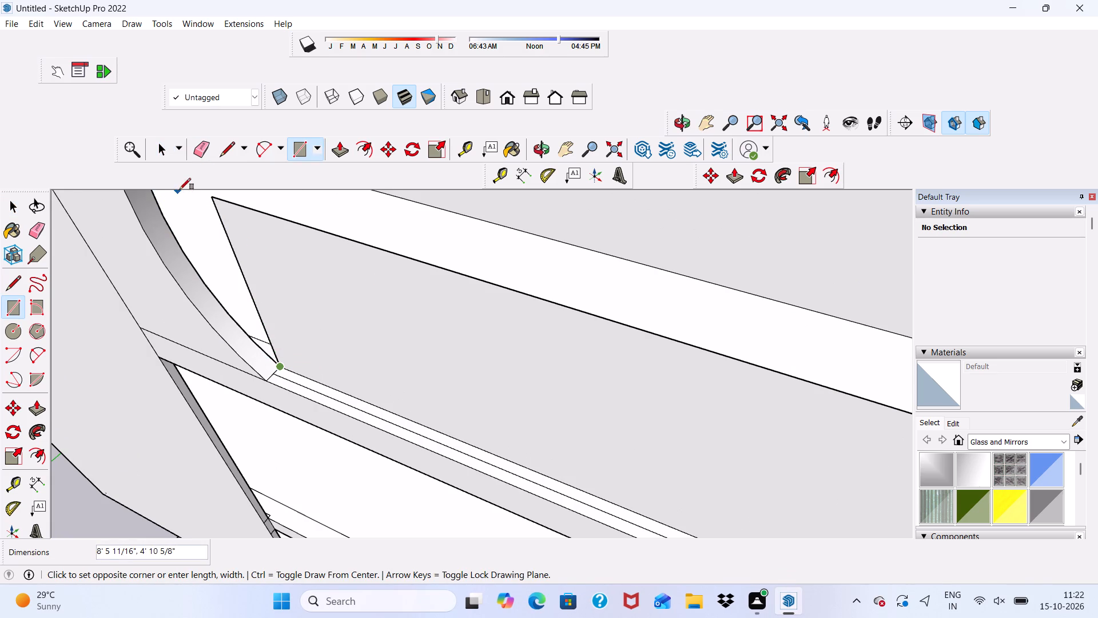
scroll(182, 191, down, 2)
middle_drag(195, 214, 311, 237)
scroll(298, 264, down, 4)
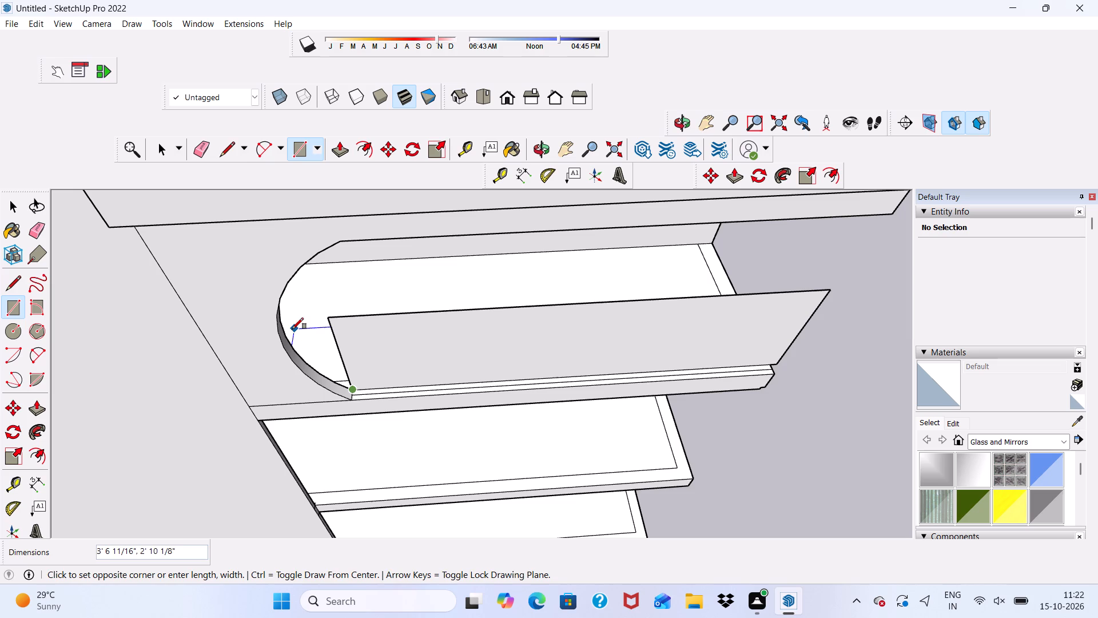
scroll(280, 324, down, 1)
middle_drag(280, 324, 230, 237)
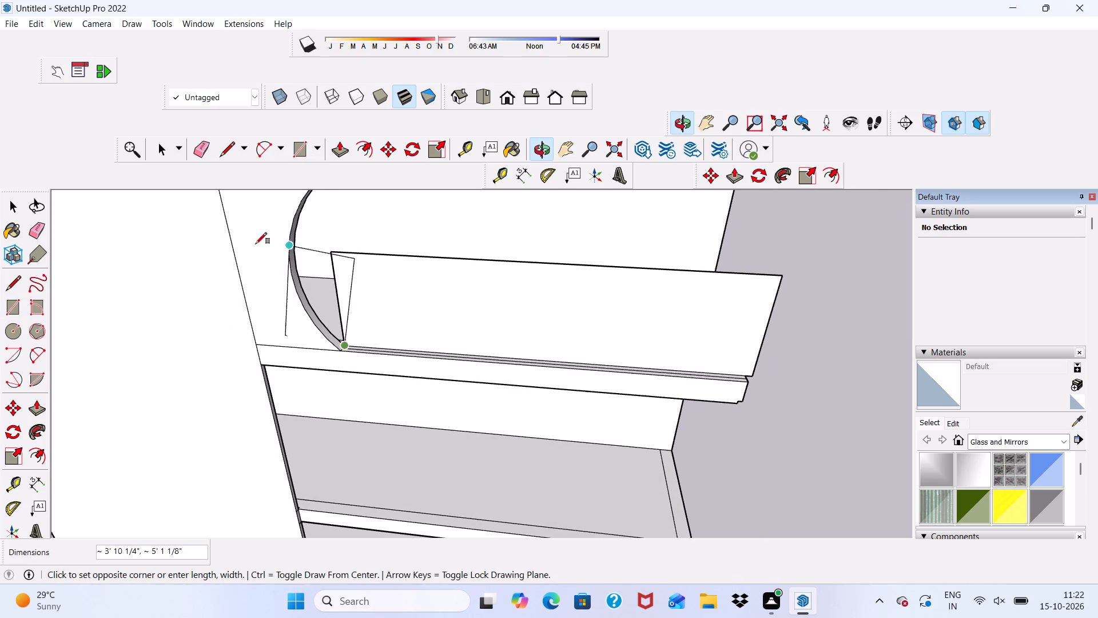
click(295, 246)
scroll(296, 255, down, 4)
key(space)
Erase the leftover dividing lines along the shelf's front top strip and at its free end corner.
middle_drag(373, 296, 196, 350)
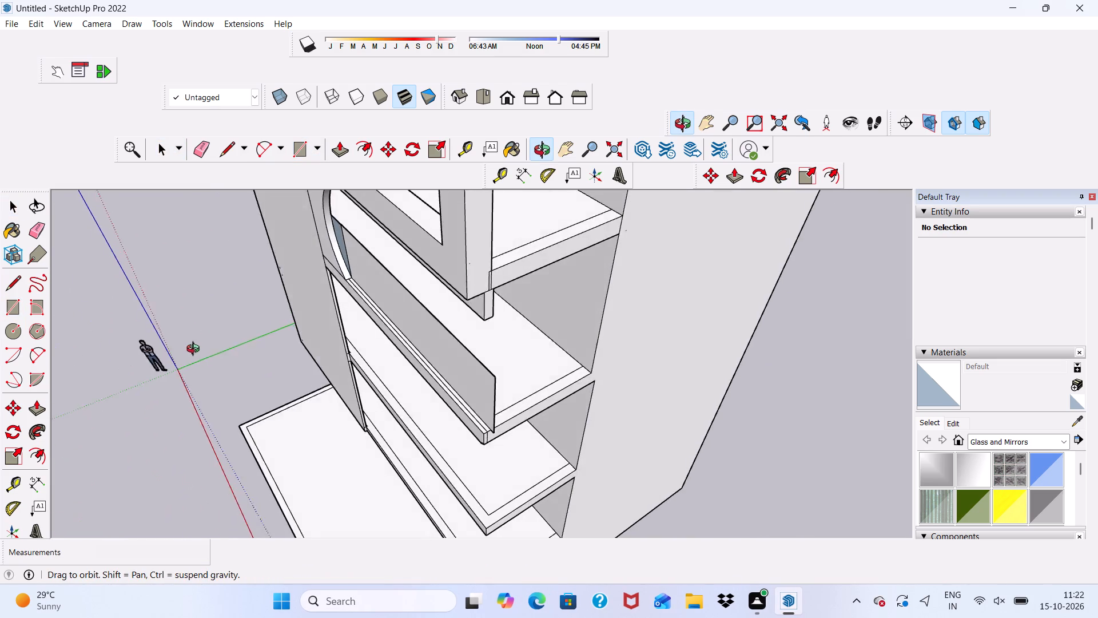
middle_drag(196, 350, 223, 328)
scroll(306, 272, up, 7)
scroll(403, 340, up, 5)
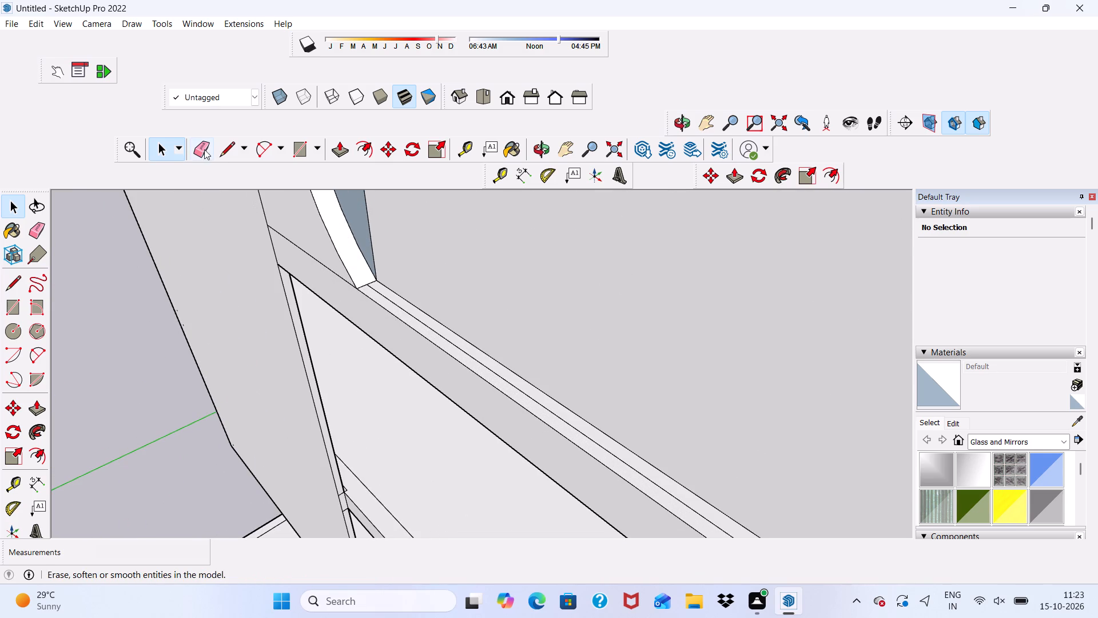
drag(204, 149, 199, 150)
scroll(419, 335, up, 3)
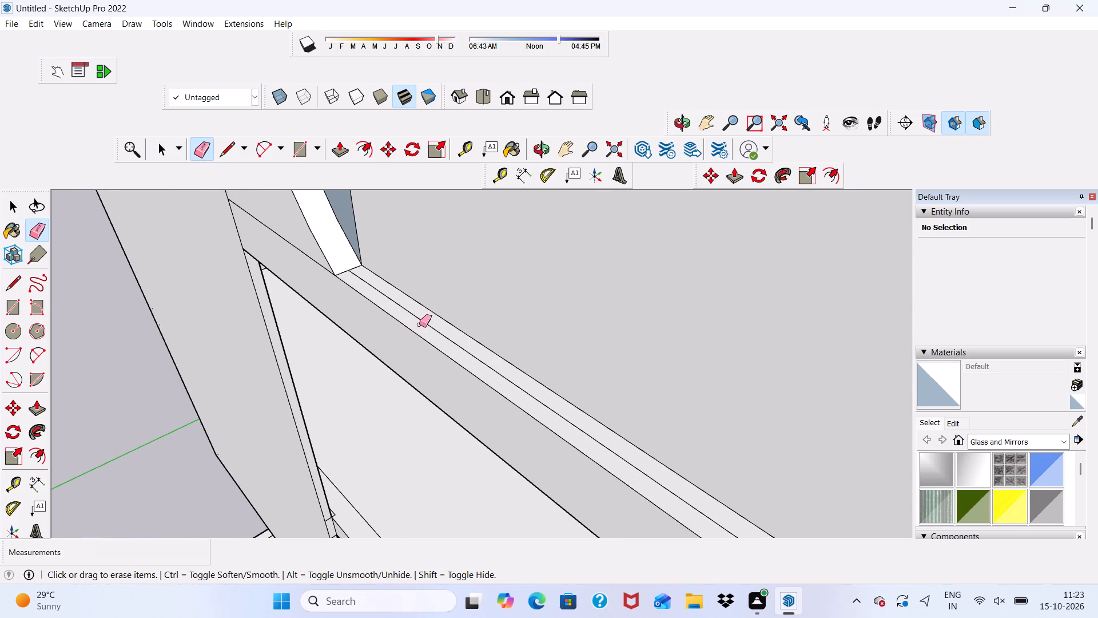
drag(420, 324, 424, 318)
scroll(266, 262, down, 6)
scroll(200, 259, down, 10)
scroll(355, 382, up, 15)
drag(368, 349, 377, 360)
Push/Pull the small underside face at the shelf's free front corner down 1 3/8", flush with the front lip.
scroll(371, 358, down, 6)
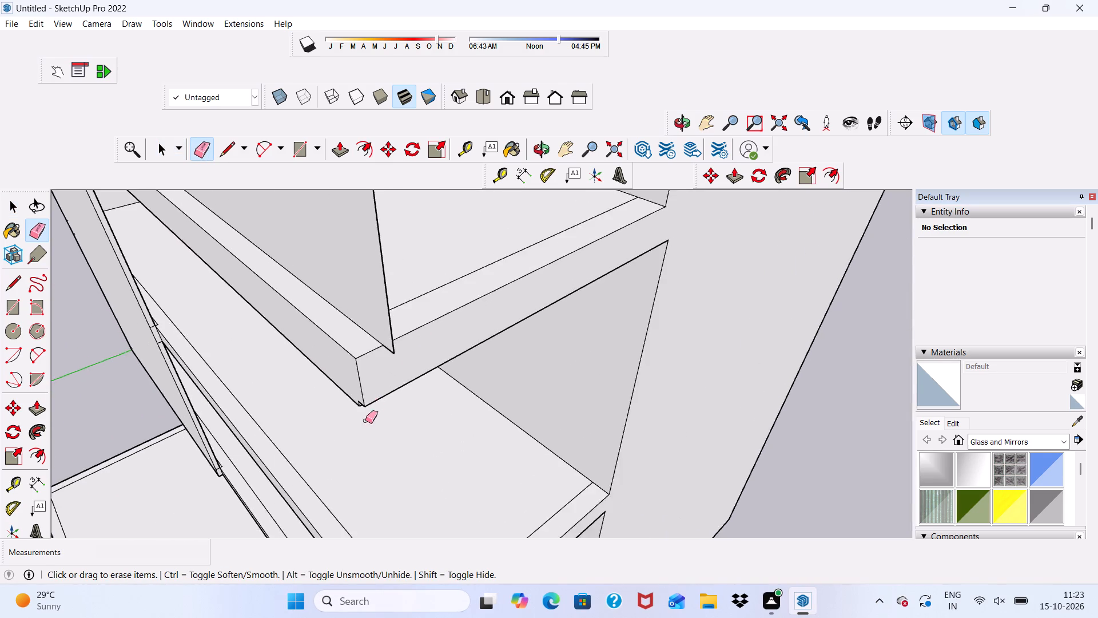
scroll(363, 424, up, 7)
scroll(371, 418, down, 8)
middle_drag(412, 419, 367, 308)
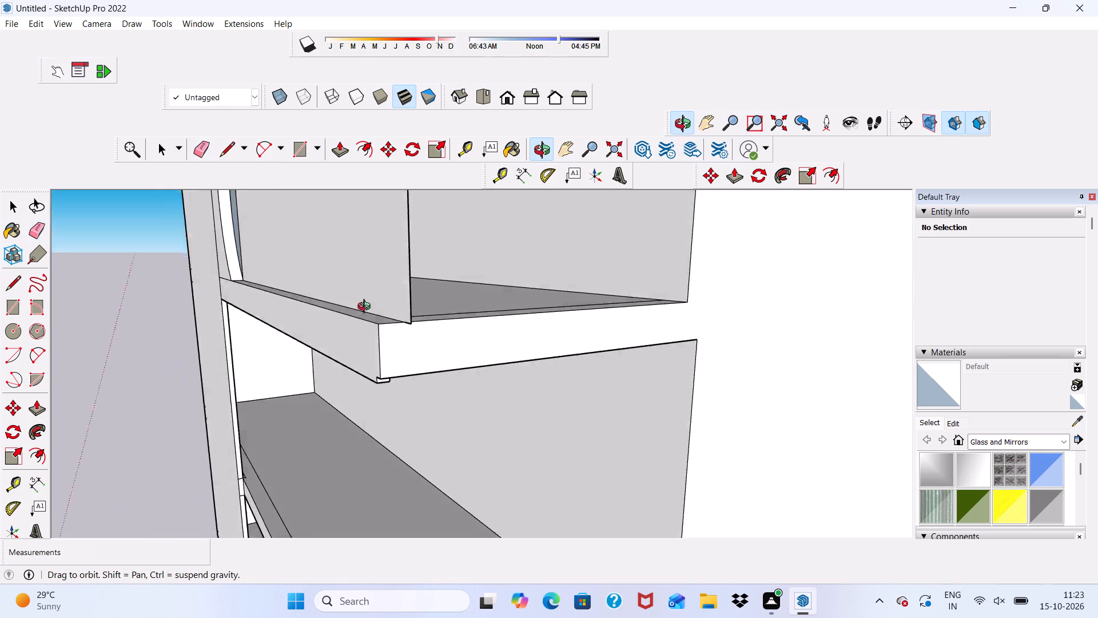
middle_drag(367, 308, 329, 243)
scroll(280, 233, up, 1)
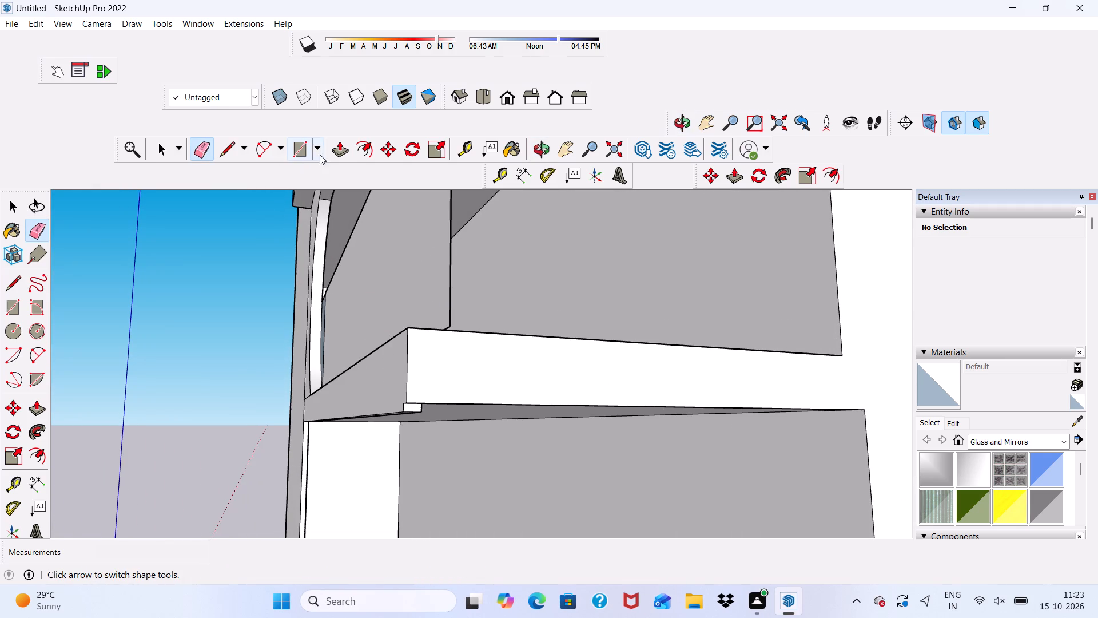
click(336, 149)
scroll(457, 482, up, 5)
scroll(356, 366, down, 6)
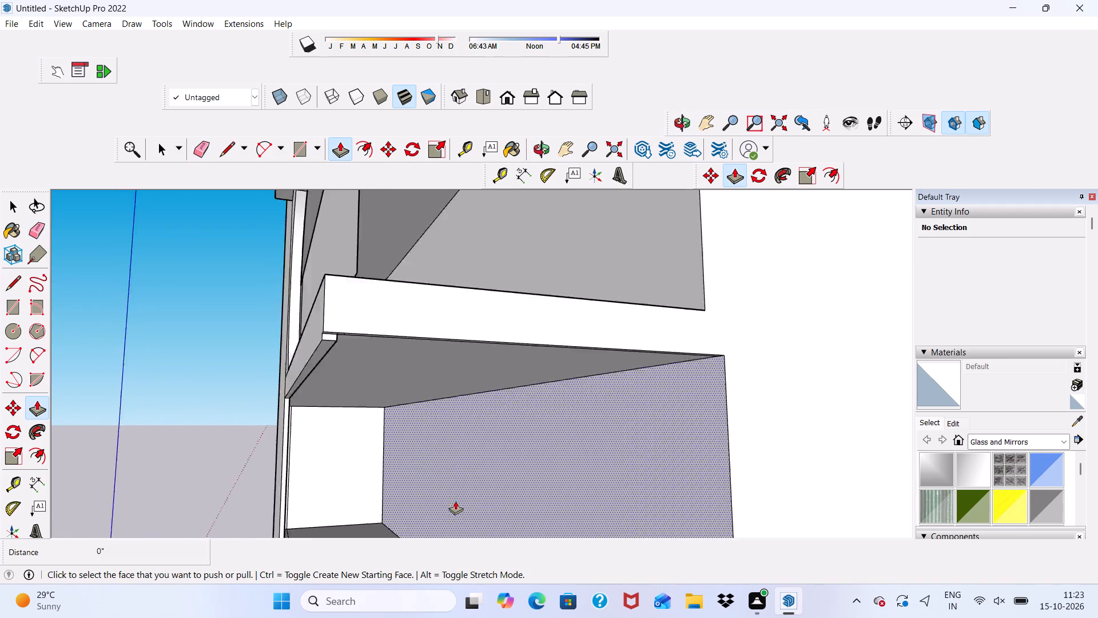
scroll(455, 501, down, 2)
scroll(375, 390, up, 16)
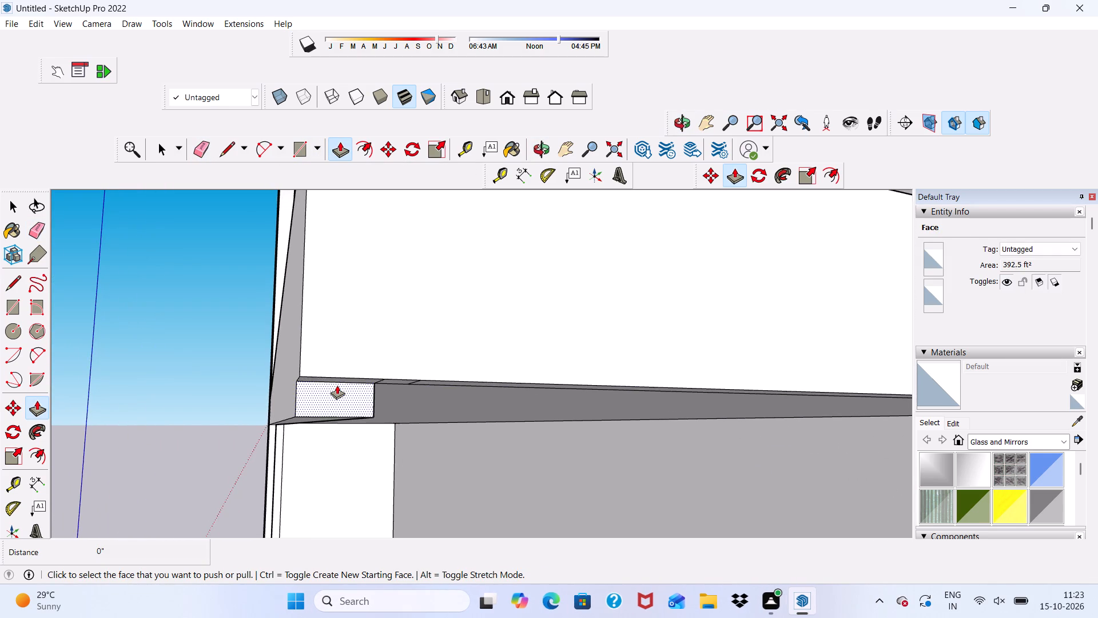
click(333, 379)
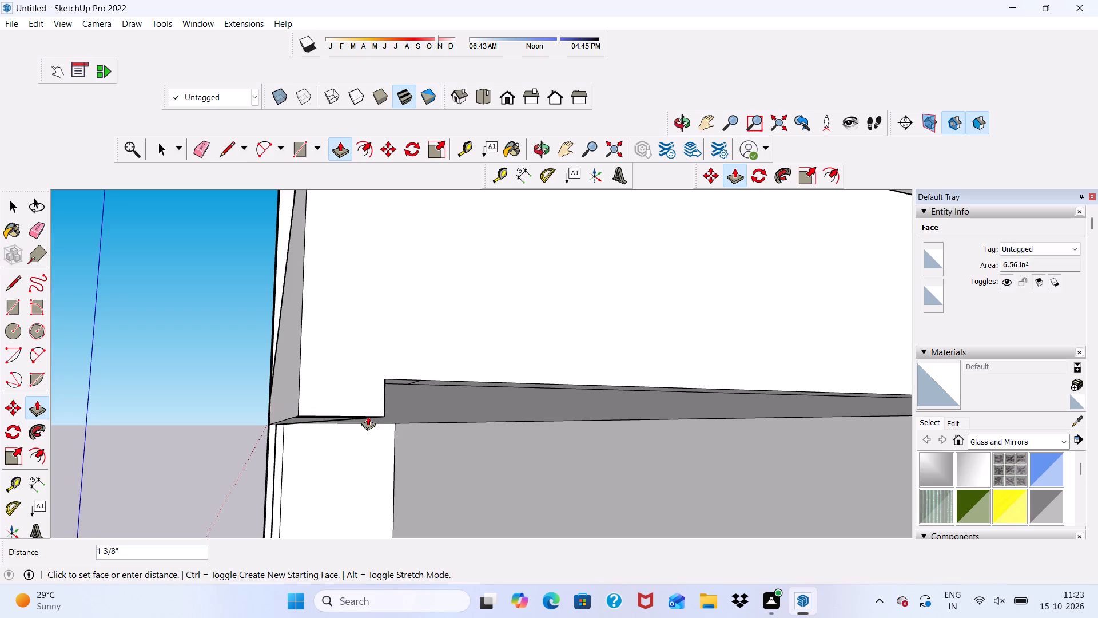
scroll(367, 416, down, 1)
middle_drag(364, 416, 176, 378)
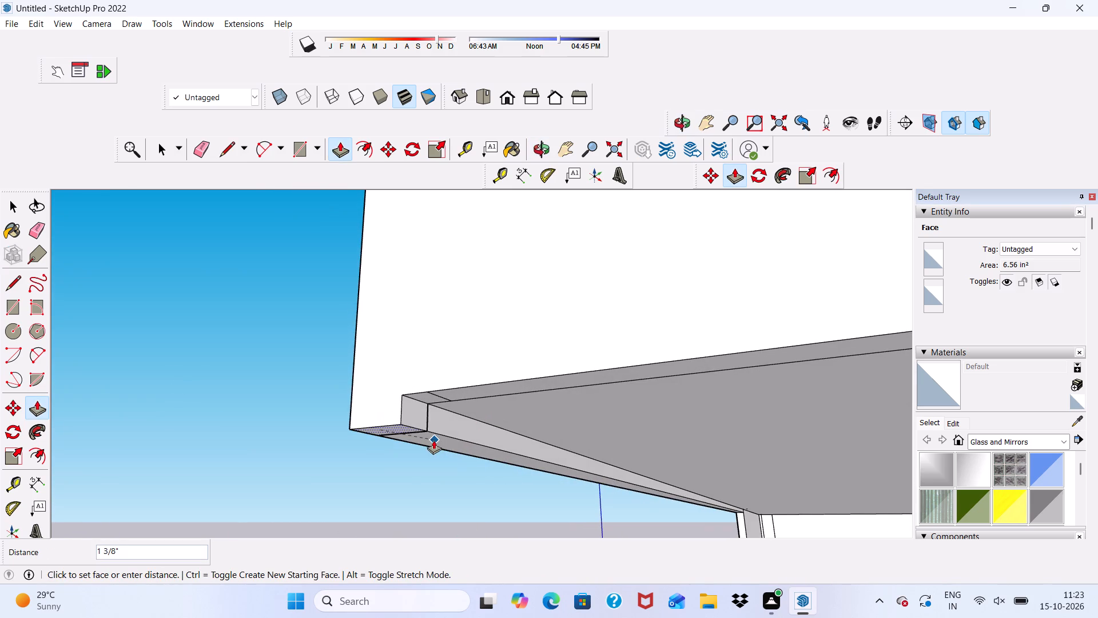
click(437, 433)
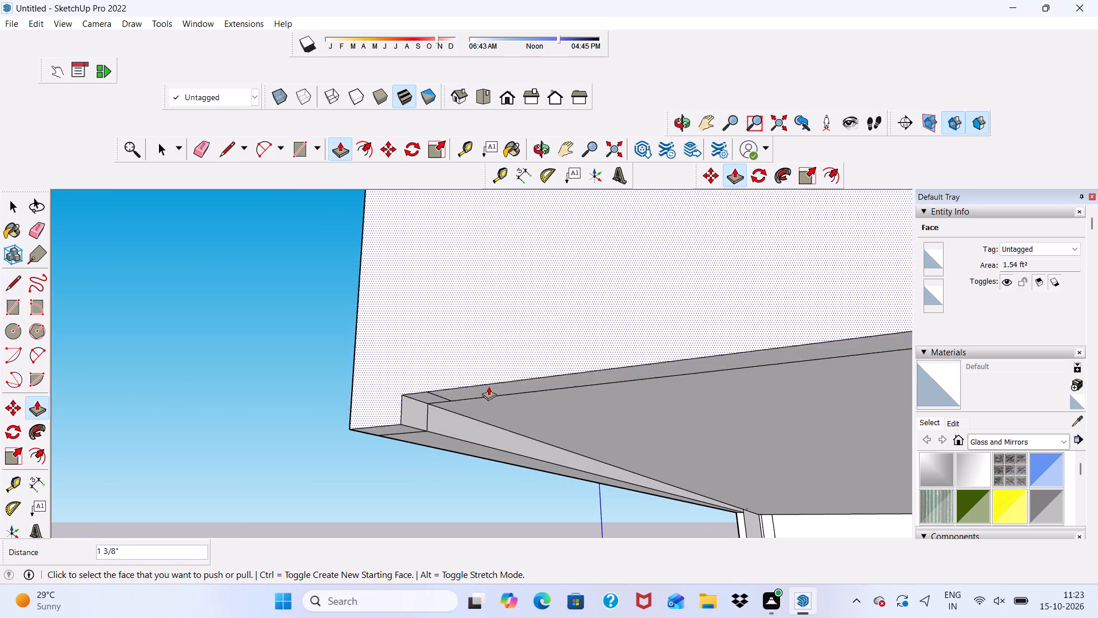
Pull the narrow underside strip along the shelf end and the remaining corner notch face down 1 3/8", level with the lip.
click(488, 385)
key(ctrl+z)
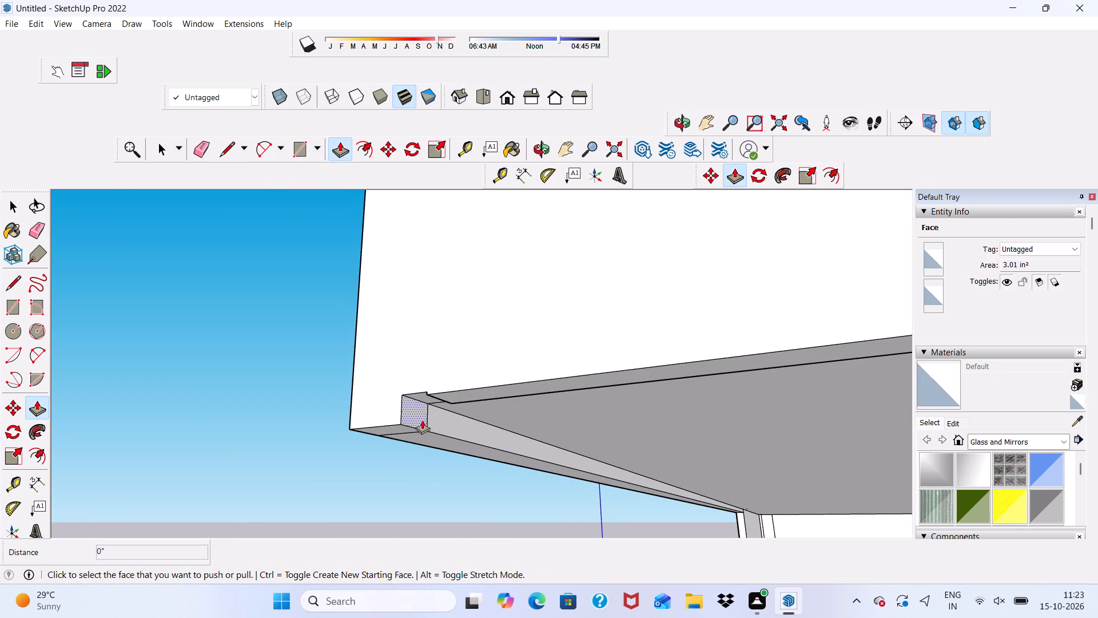
click(454, 392)
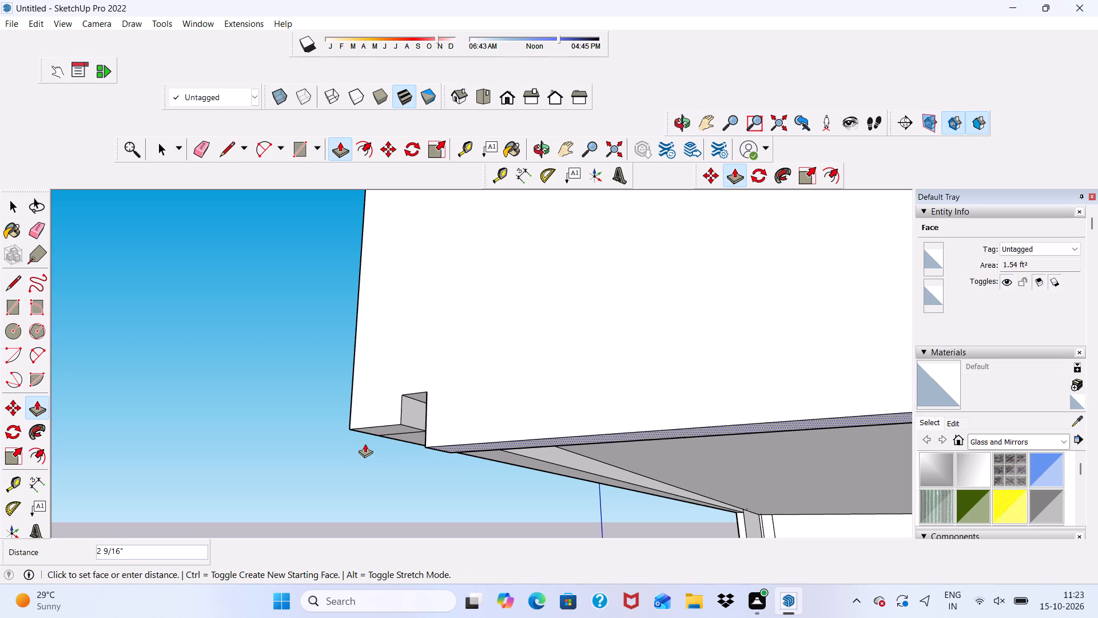
click(395, 425)
scroll(395, 413, up, 3)
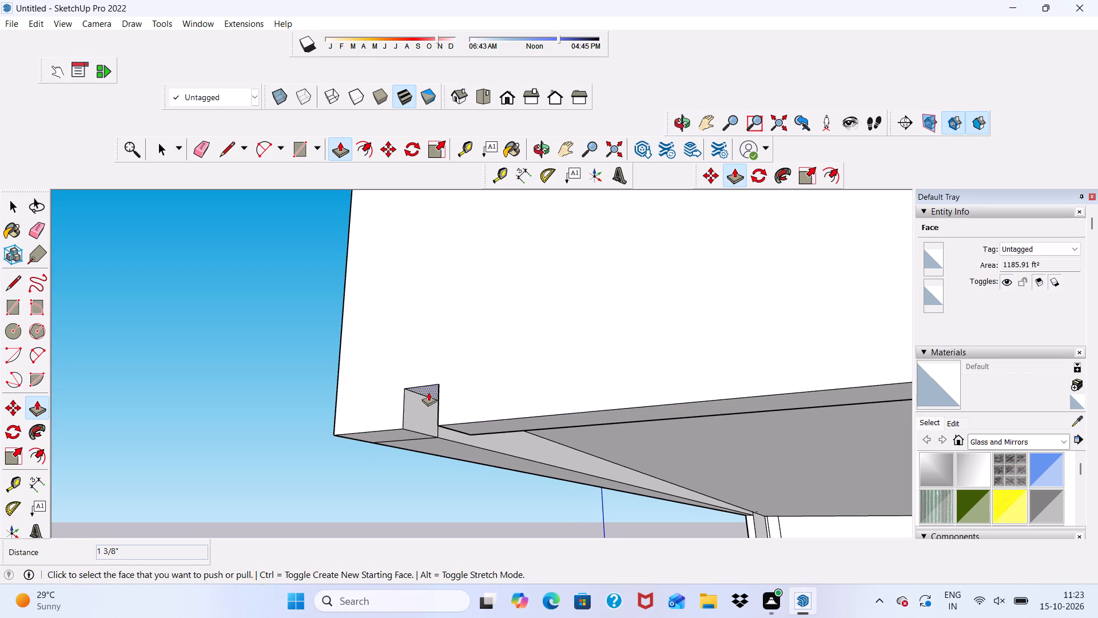
click(428, 391)
click(387, 434)
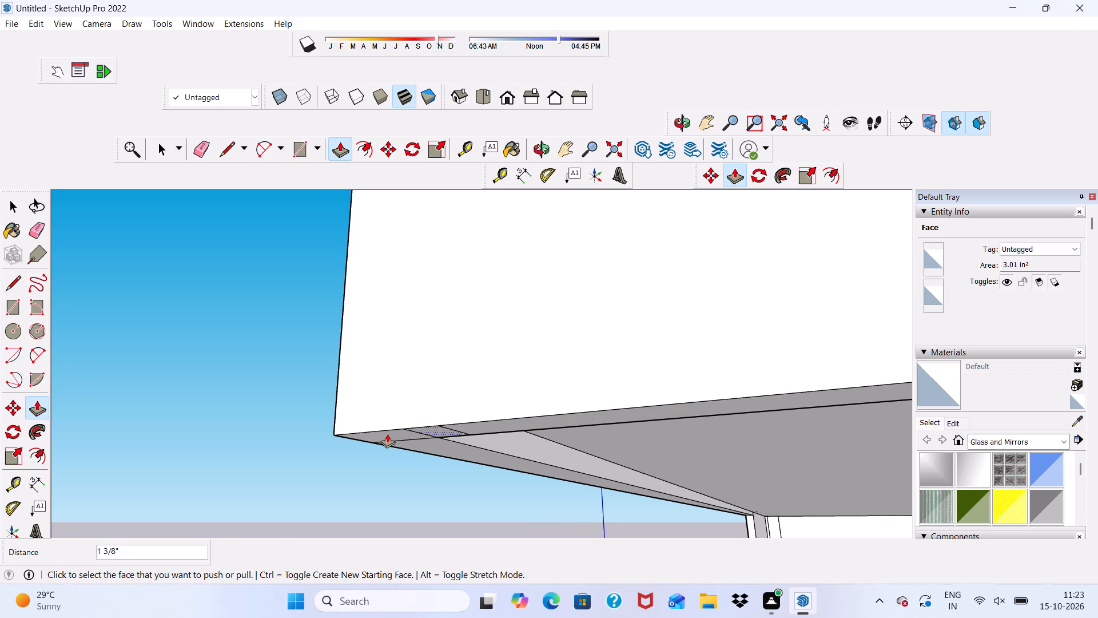
Erase the leftover lines crossing the shelf's underside border at both ends of the free side.
click(203, 145)
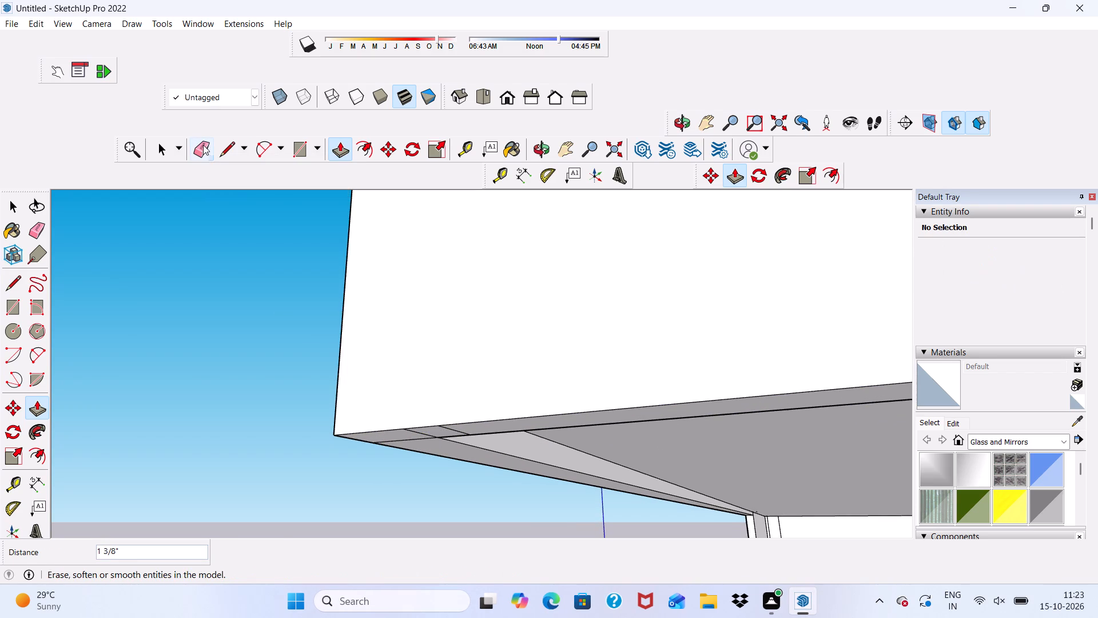
scroll(360, 269, down, 5)
middle_drag(558, 324, 493, 245)
scroll(492, 338, up, 10)
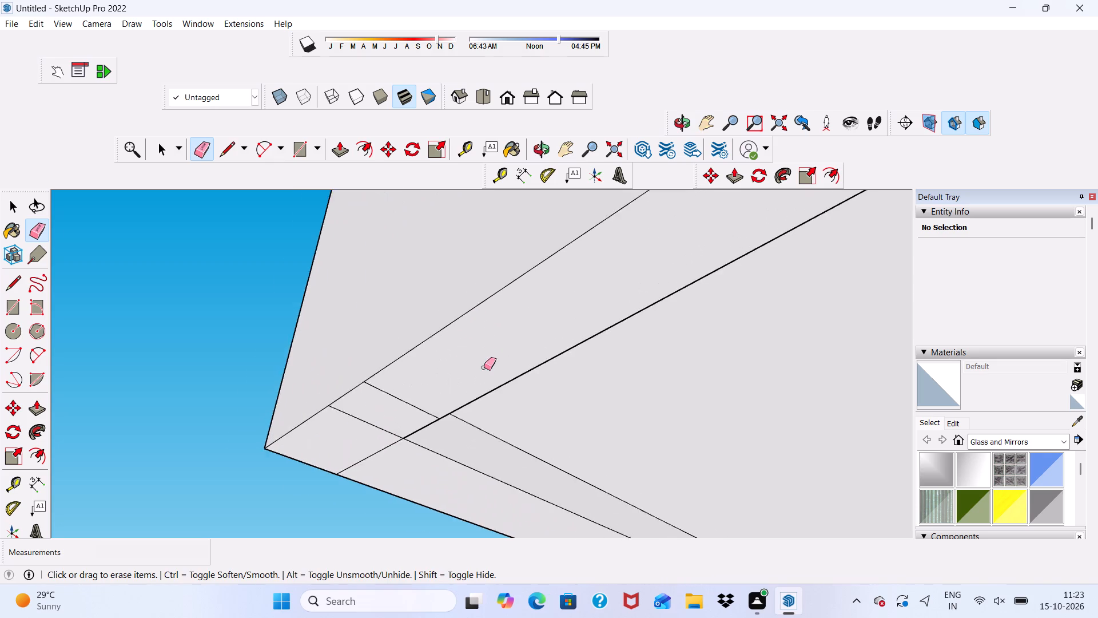
scroll(484, 367, up, 1)
middle_drag(501, 391, 332, 456)
scroll(450, 444, up, 6)
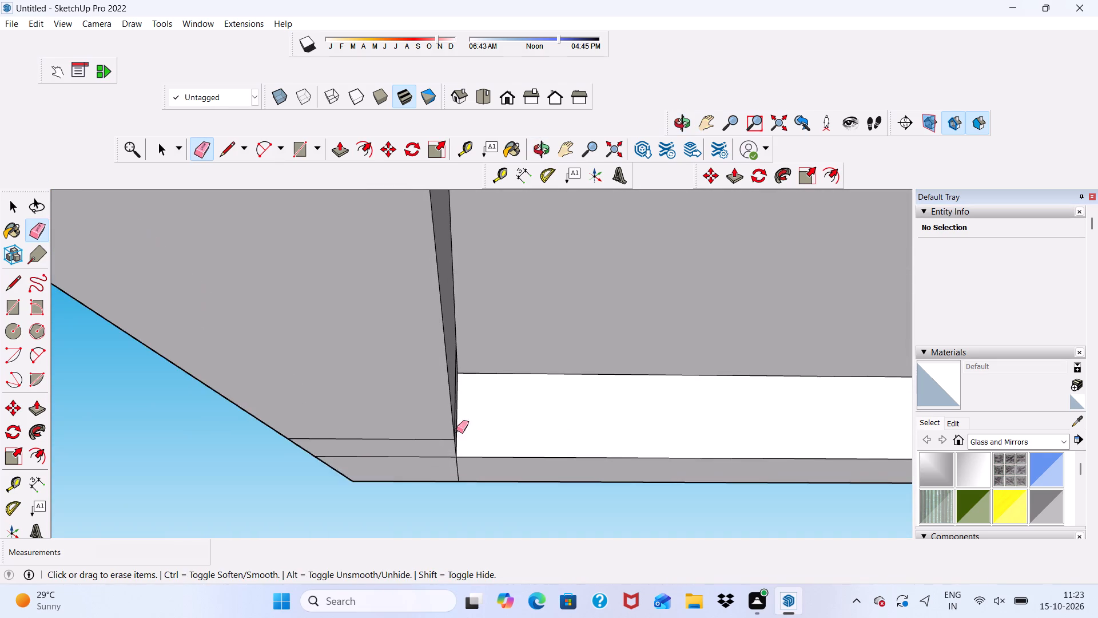
scroll(491, 398, down, 1)
middle_drag(487, 400, 430, 428)
scroll(430, 428, up, 3)
drag(425, 398, 460, 381)
scroll(463, 388, down, 1)
middle_drag(460, 377, 460, 338)
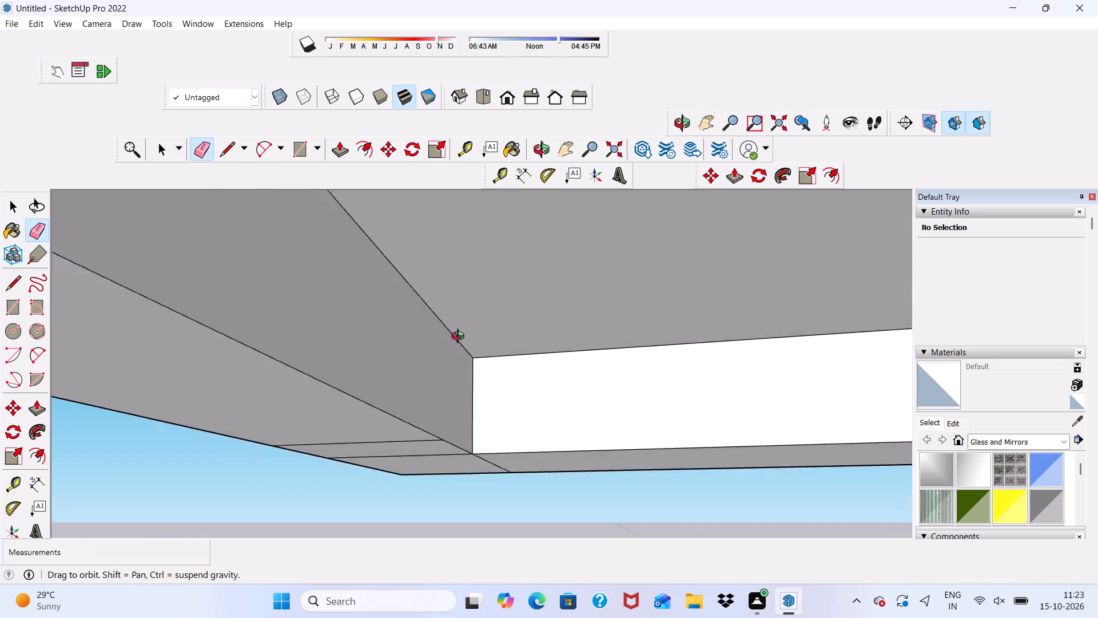
middle_drag(460, 338, 460, 270)
drag(381, 363, 488, 459)
Examine the shelf's cleaned edge, the upright front panel and the arc infill from several angles.
scroll(363, 434, down, 11)
middle_drag(384, 470, 655, 533)
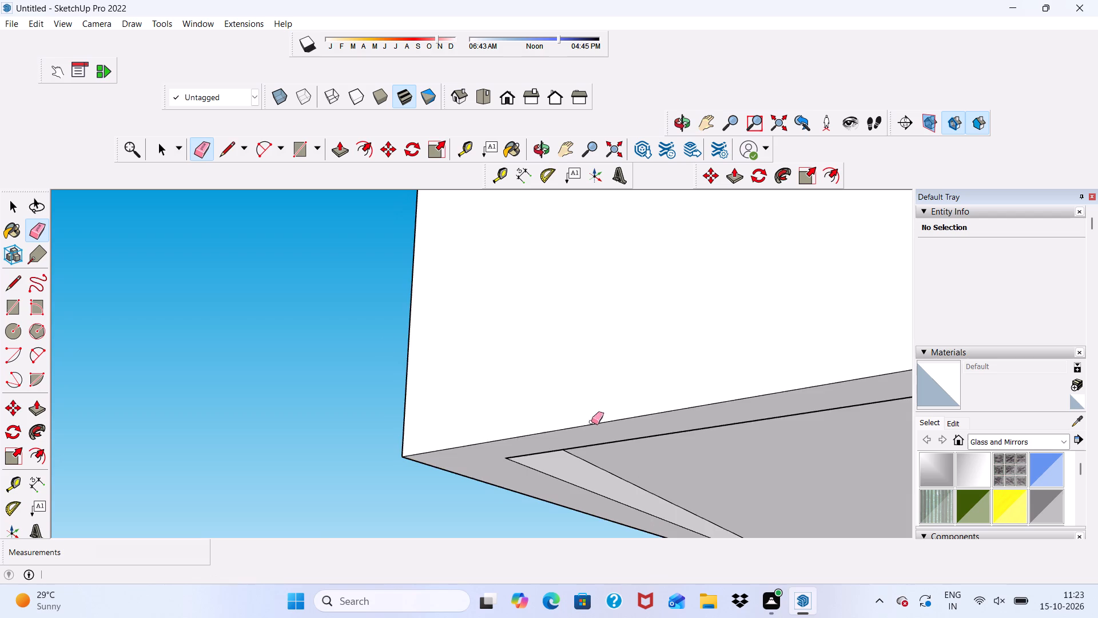
scroll(308, 351, down, 10)
scroll(384, 332, up, 6)
scroll(376, 336, down, 4)
middle_drag(370, 355, 666, 435)
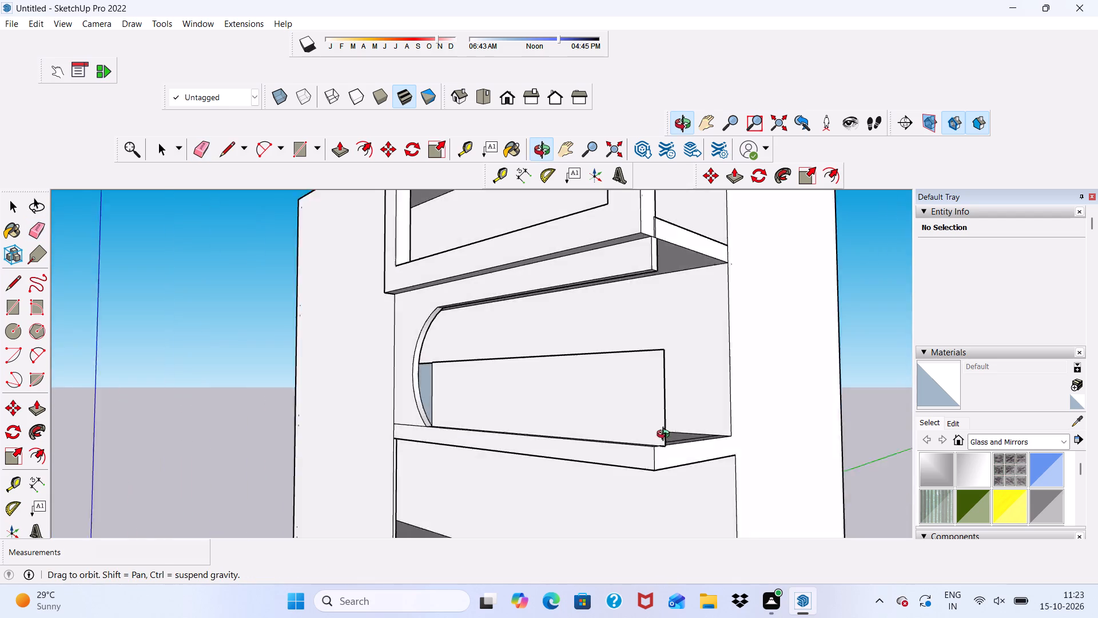
middle_drag(666, 435, 742, 415)
key(space)
scroll(442, 403, down, 3)
middle_drag(444, 426, 617, 447)
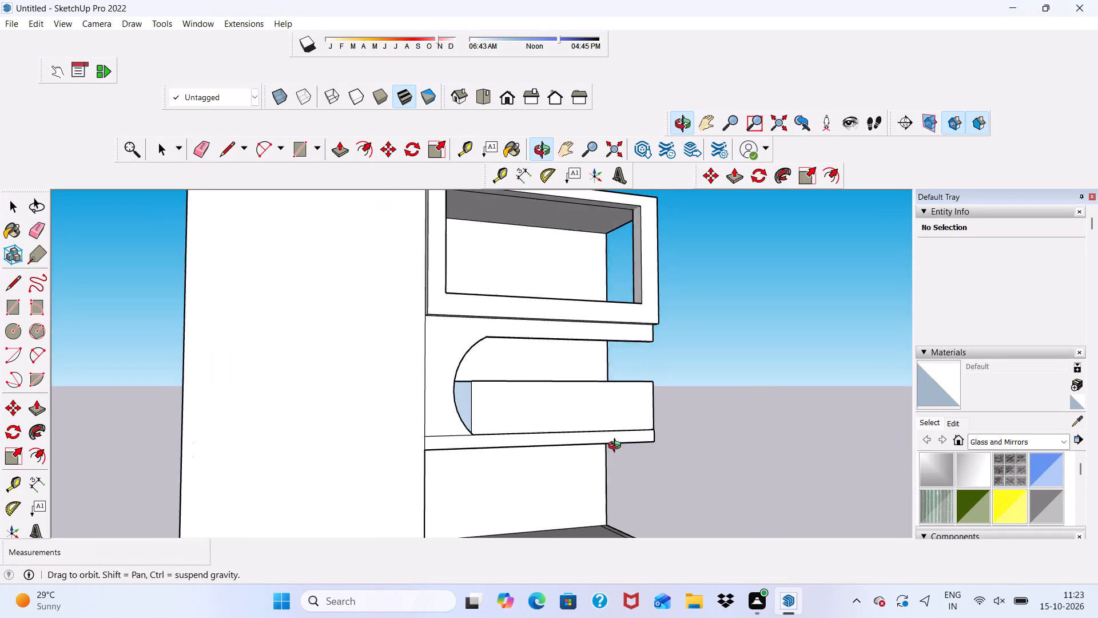
middle_drag(617, 447, 528, 509)
scroll(566, 504, up, 6)
scroll(570, 398, down, 4)
middle_drag(576, 419, 563, 421)
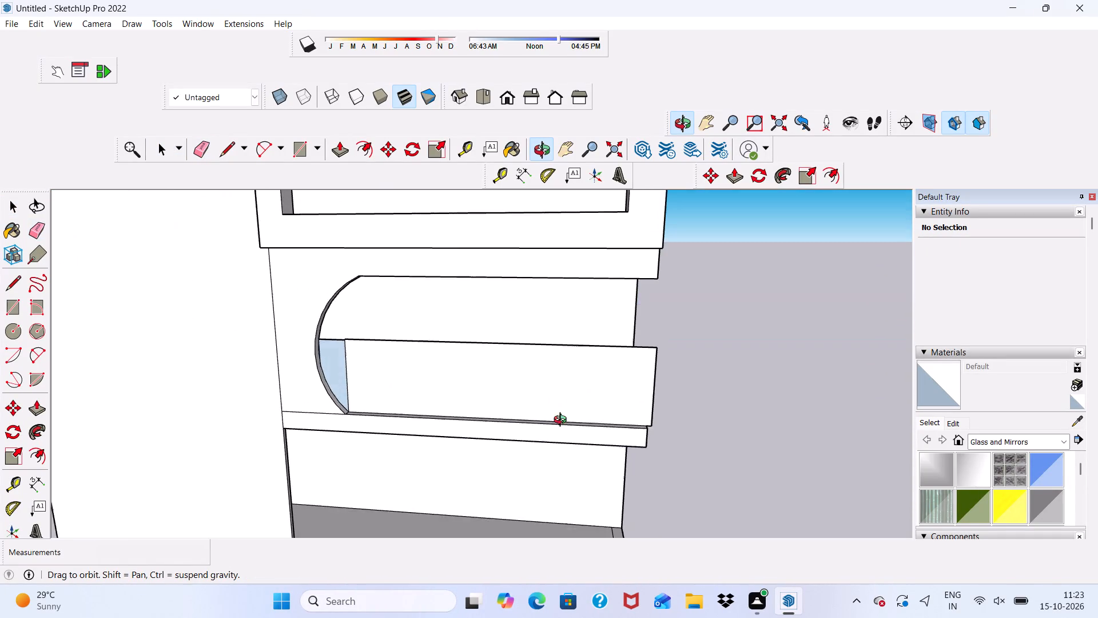
middle_drag(563, 421, 559, 439)
scroll(493, 428, down, 1)
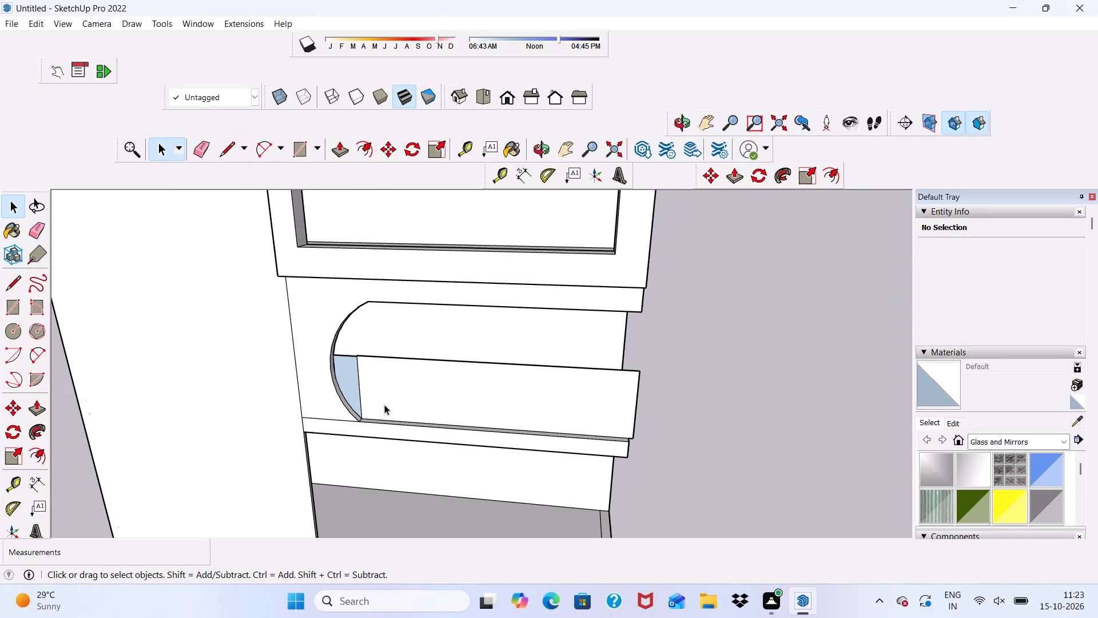
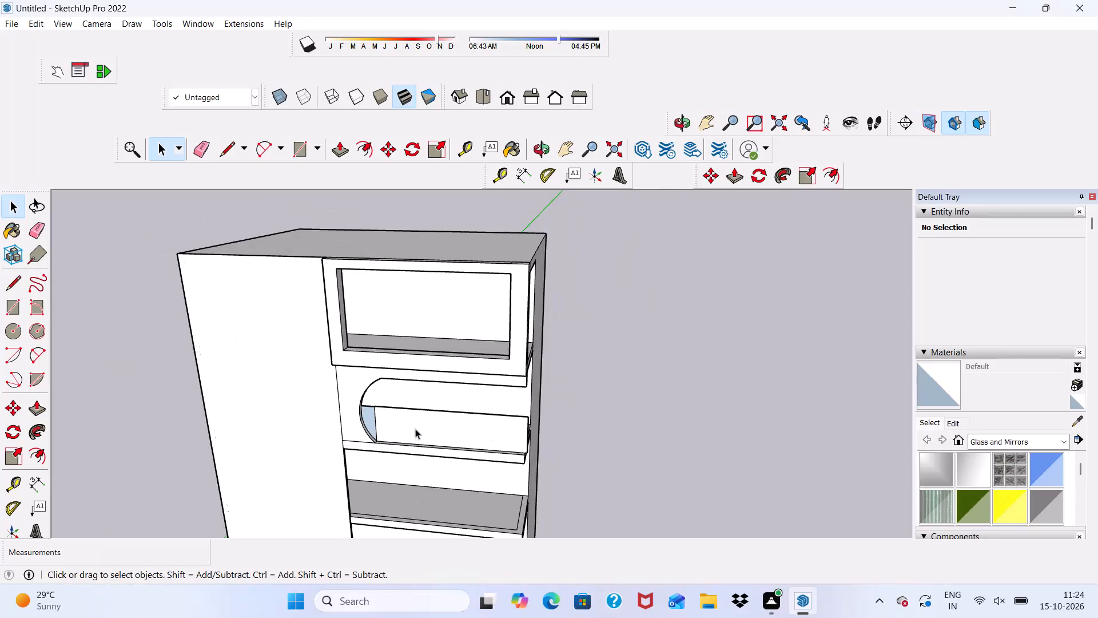
Examine the arc-cut opening, upright front panel and shelf front lip from several angles.
middle_drag(415, 429, 405, 399)
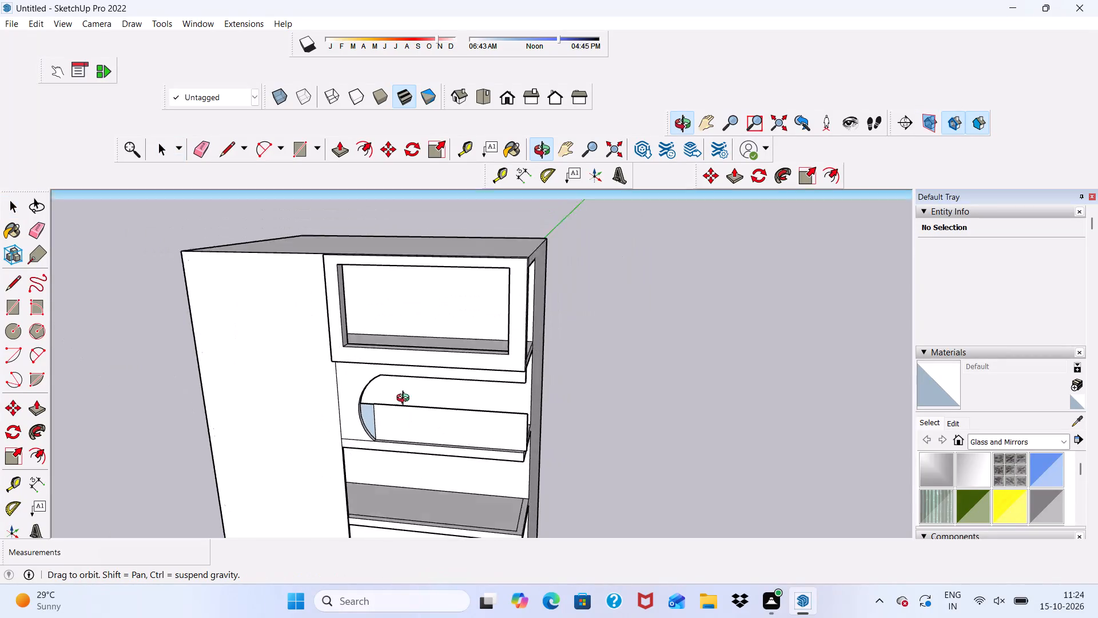
middle_drag(405, 399, 381, 366)
scroll(395, 384, up, 1)
scroll(395, 390, down, 5)
scroll(419, 467, up, 2)
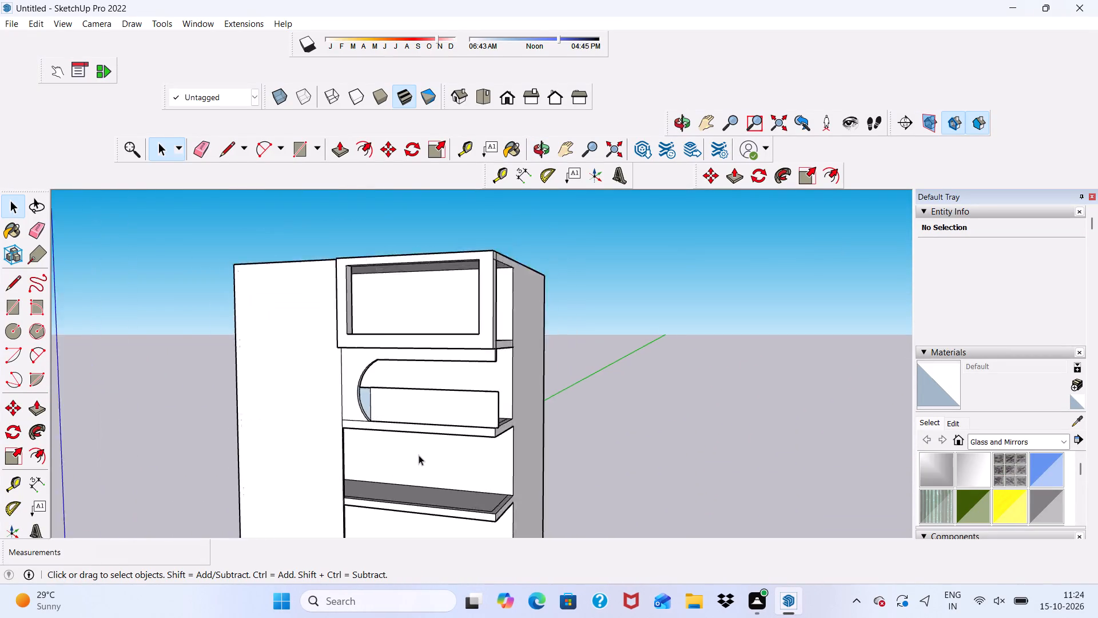
scroll(419, 455, up, 3)
scroll(417, 442, down, 2)
middle_drag(417, 430, 539, 415)
scroll(563, 417, up, 1)
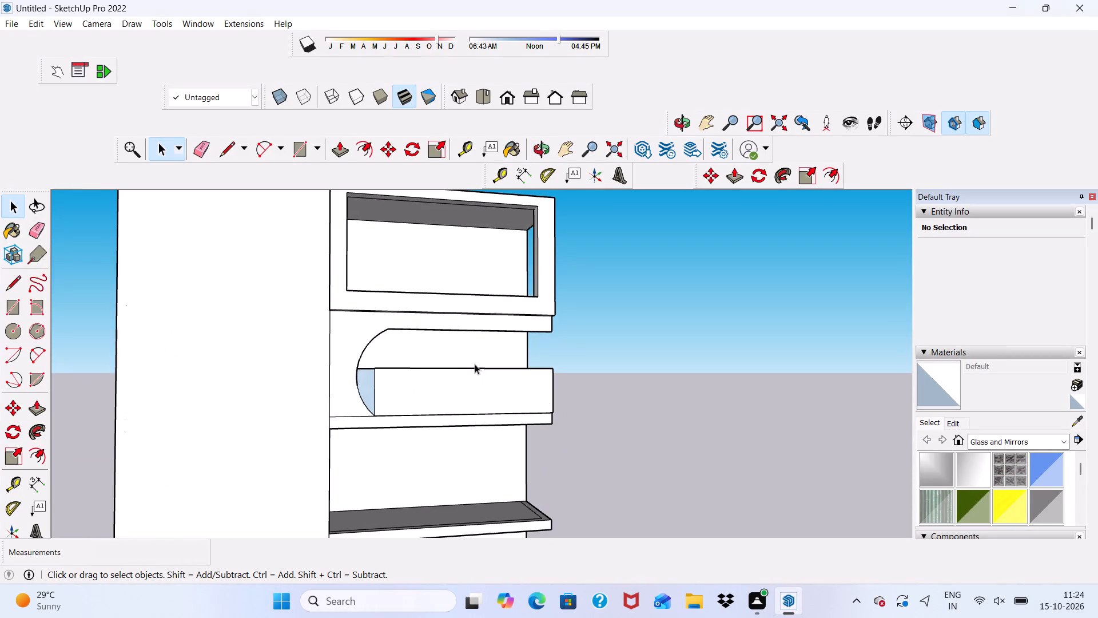
scroll(434, 370, down, 8)
middle_drag(450, 462, 396, 416)
scroll(478, 405, up, 5)
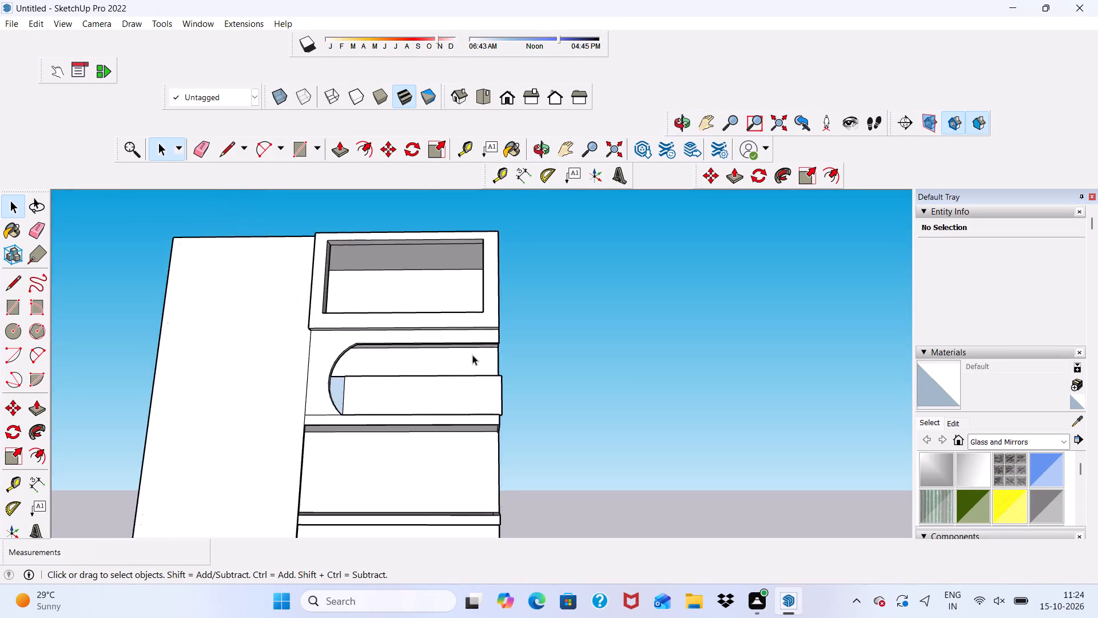
scroll(472, 355, up, 8)
scroll(466, 467, down, 1)
middle_drag(468, 468, 501, 566)
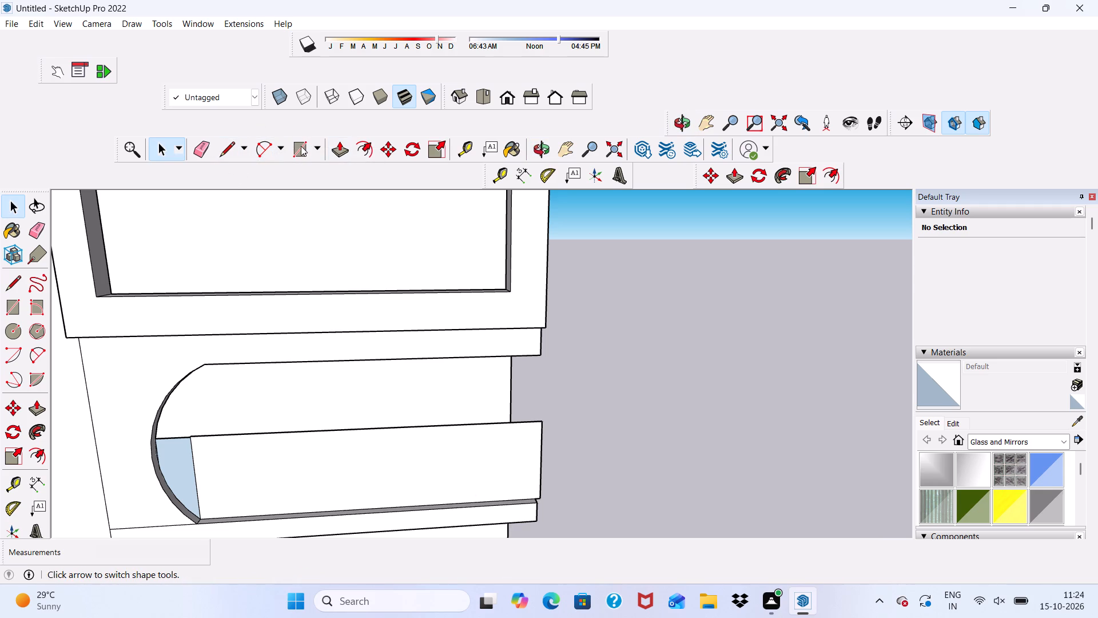
Draw a rectangle about 8 3/16" by 6" on the shelf's narrow front ledge, at its free front corner.
drag(301, 146, 311, 159)
scroll(522, 521, up, 4)
scroll(491, 419, down, 6)
scroll(535, 518, up, 6)
scroll(488, 391, up, 3)
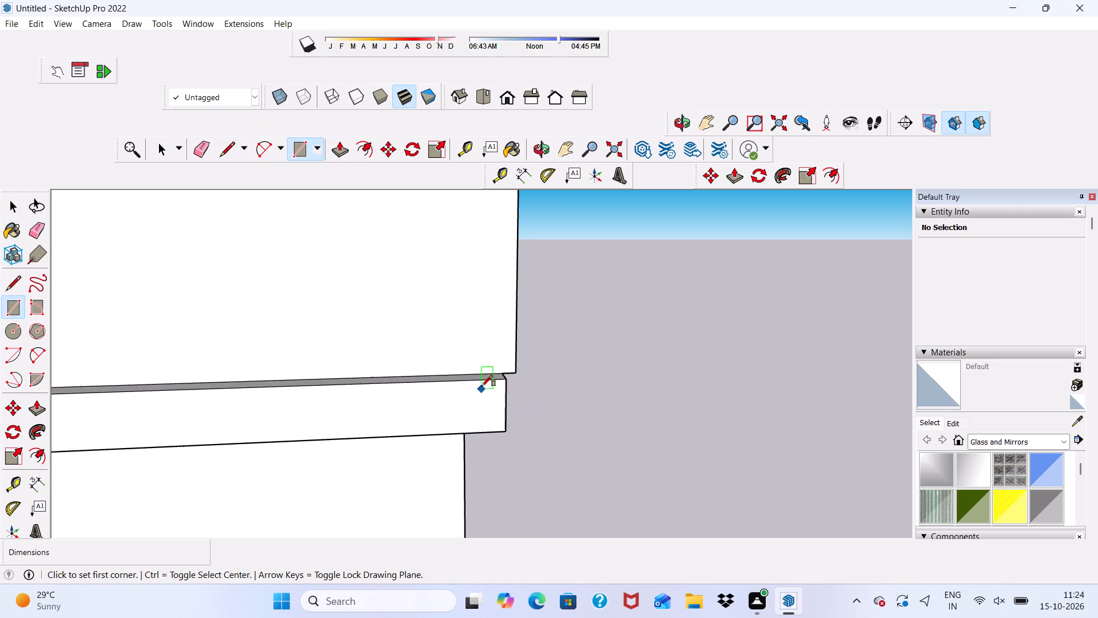
middle_drag(484, 375, 496, 423)
scroll(511, 423, up, 4)
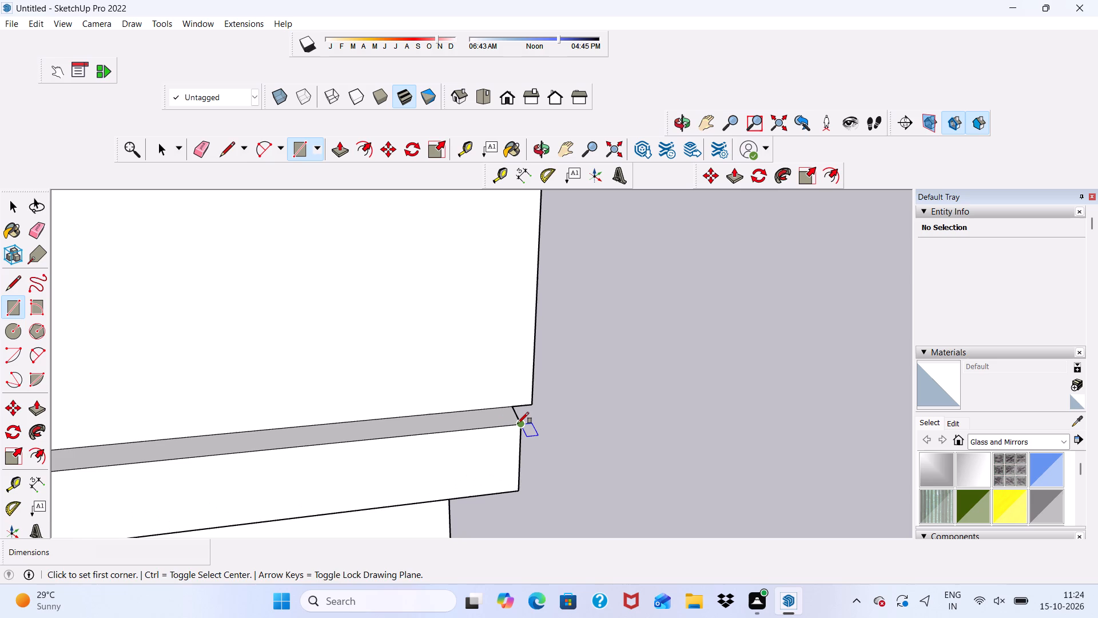
click(518, 423)
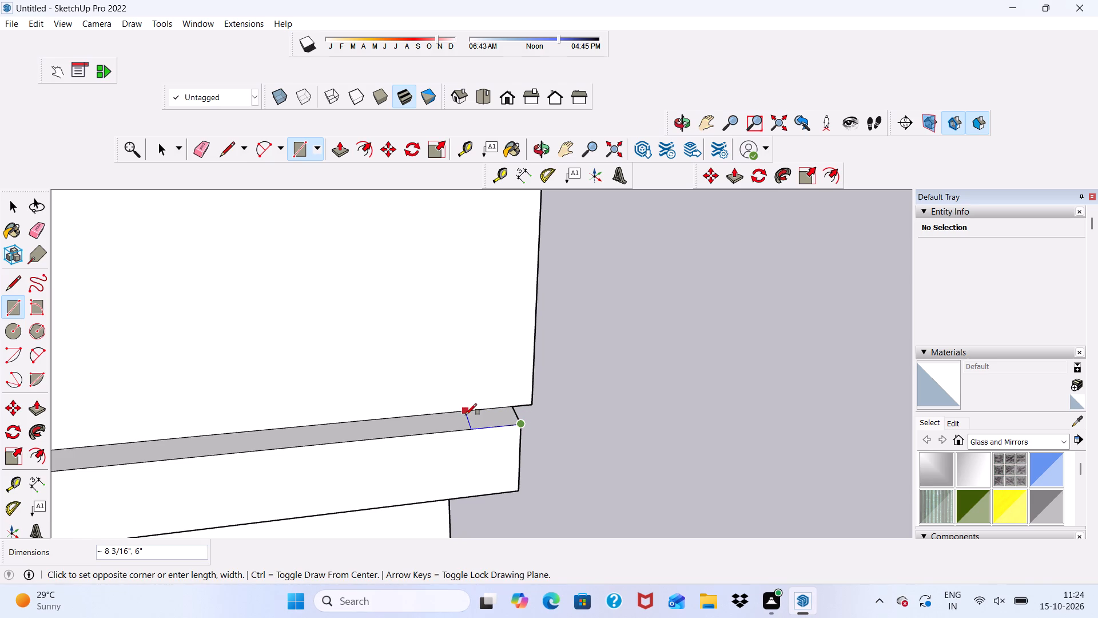
click(466, 415)
scroll(426, 402, down, 4)
scroll(427, 417, up, 1)
key(space)
scroll(495, 403, up, 4)
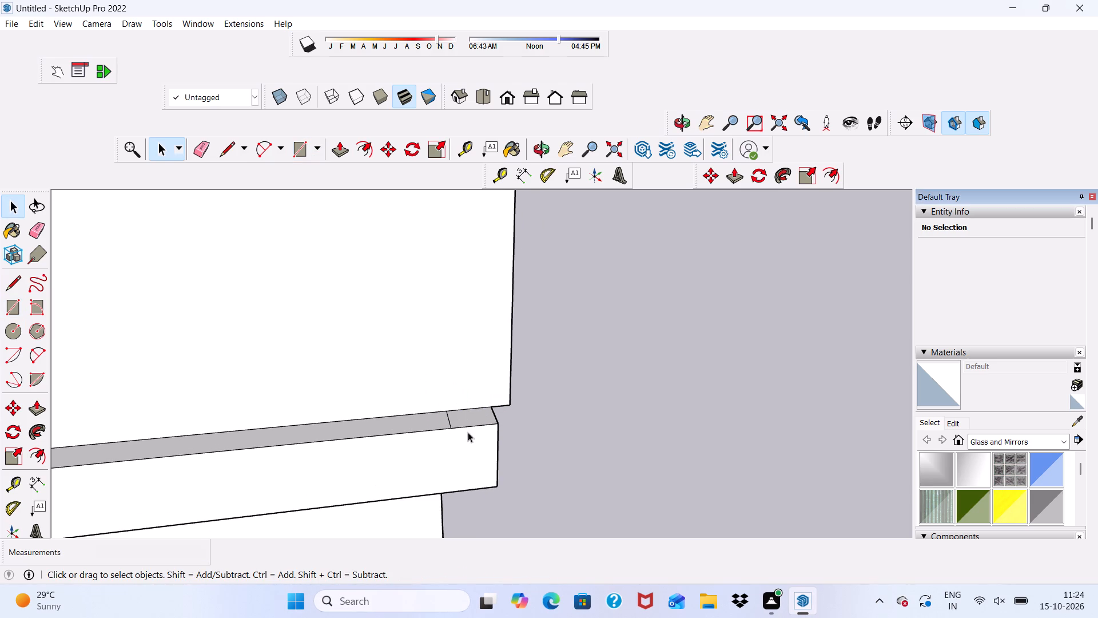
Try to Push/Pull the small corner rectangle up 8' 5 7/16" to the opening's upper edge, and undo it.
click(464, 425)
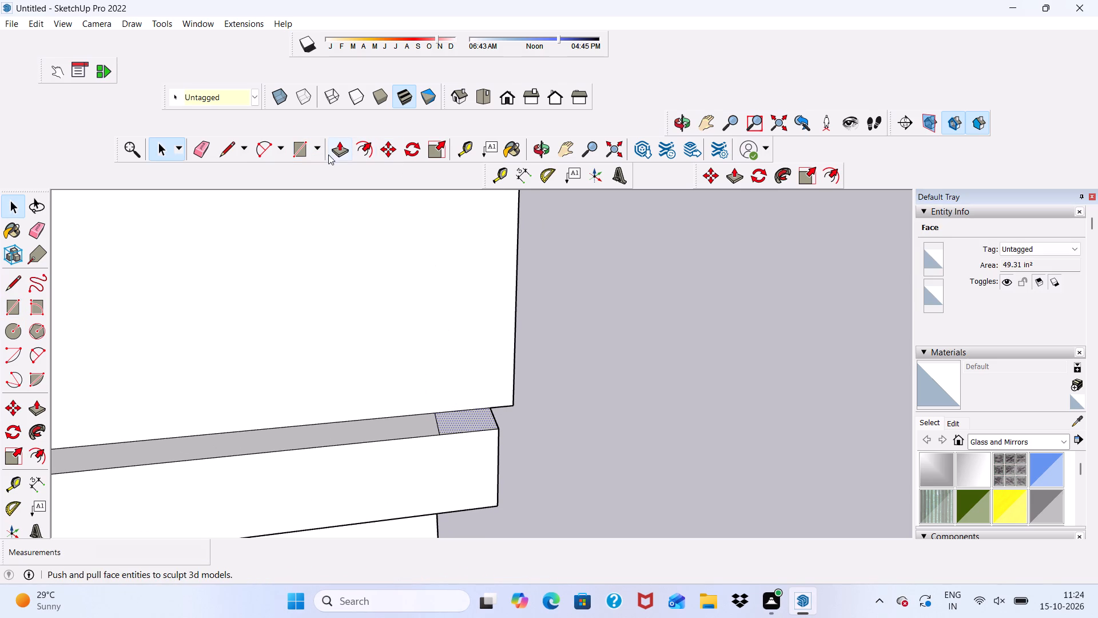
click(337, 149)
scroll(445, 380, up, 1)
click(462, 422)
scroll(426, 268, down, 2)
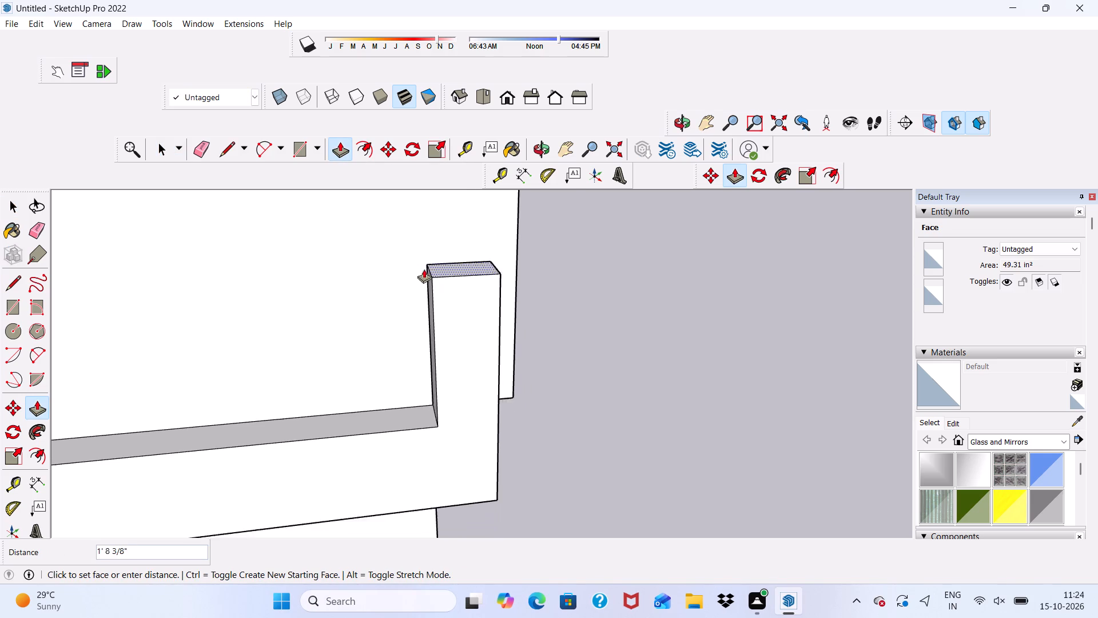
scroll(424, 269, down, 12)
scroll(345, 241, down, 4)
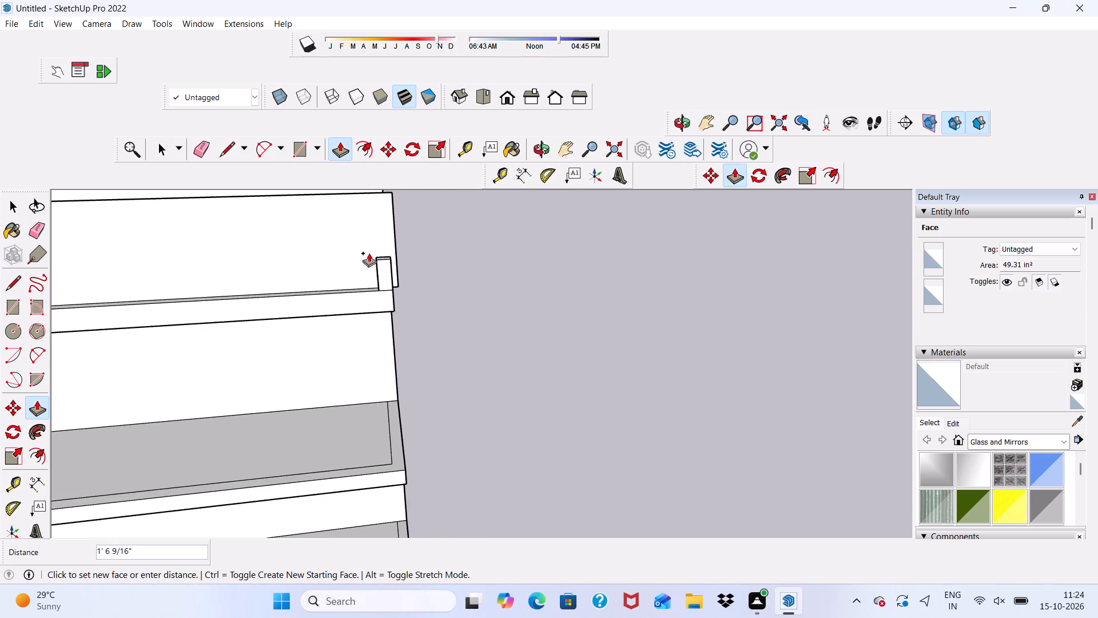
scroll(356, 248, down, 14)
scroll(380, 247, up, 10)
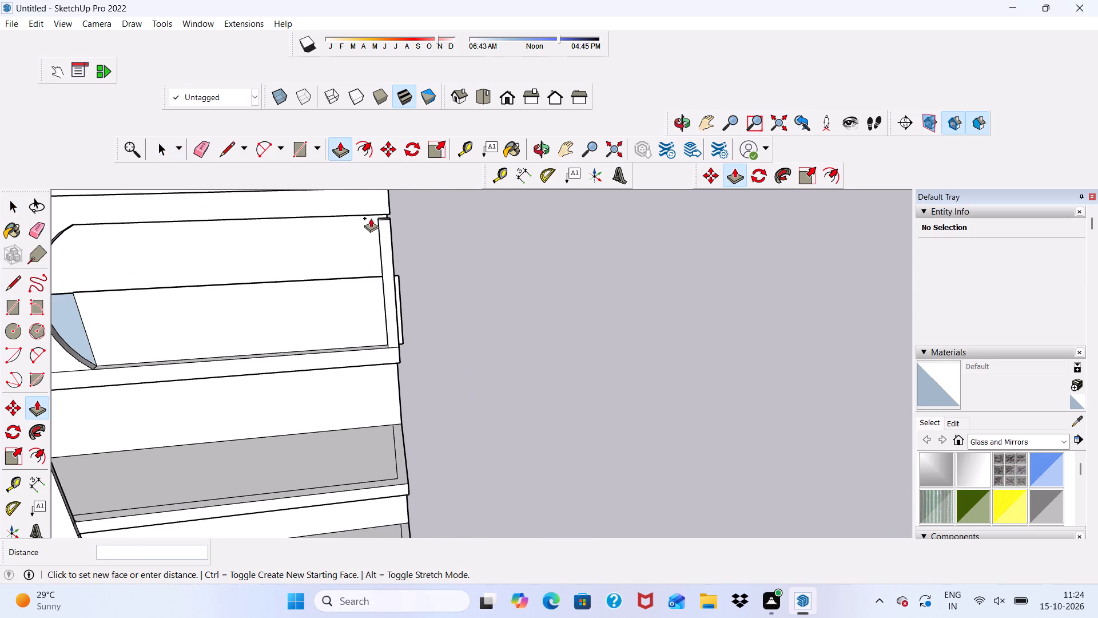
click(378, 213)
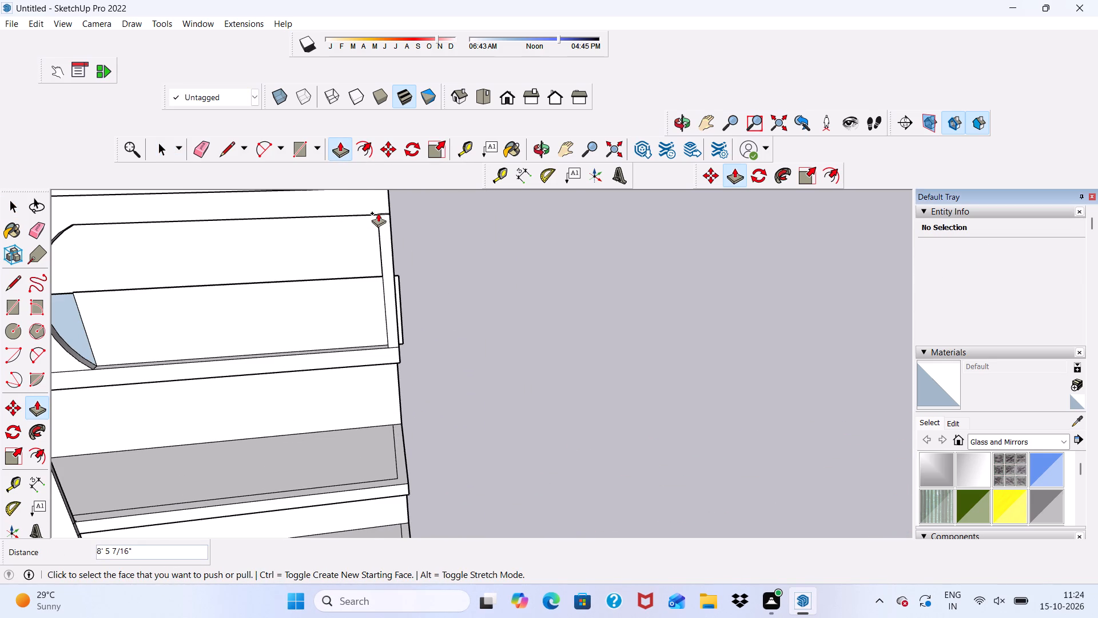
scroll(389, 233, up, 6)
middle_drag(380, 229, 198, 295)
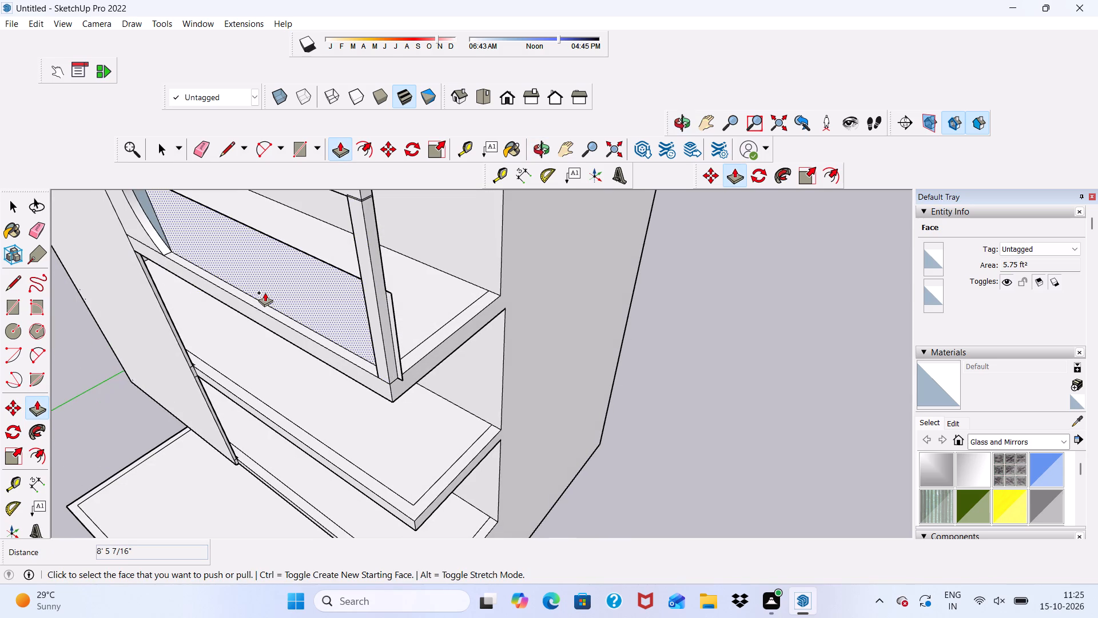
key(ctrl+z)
Copy the corner rectangle with its edges about 1' 1/16" along the front ledge toward the arc, and array it four times.
key(space)
scroll(388, 358, up, 10)
click(383, 380)
click(383, 380)
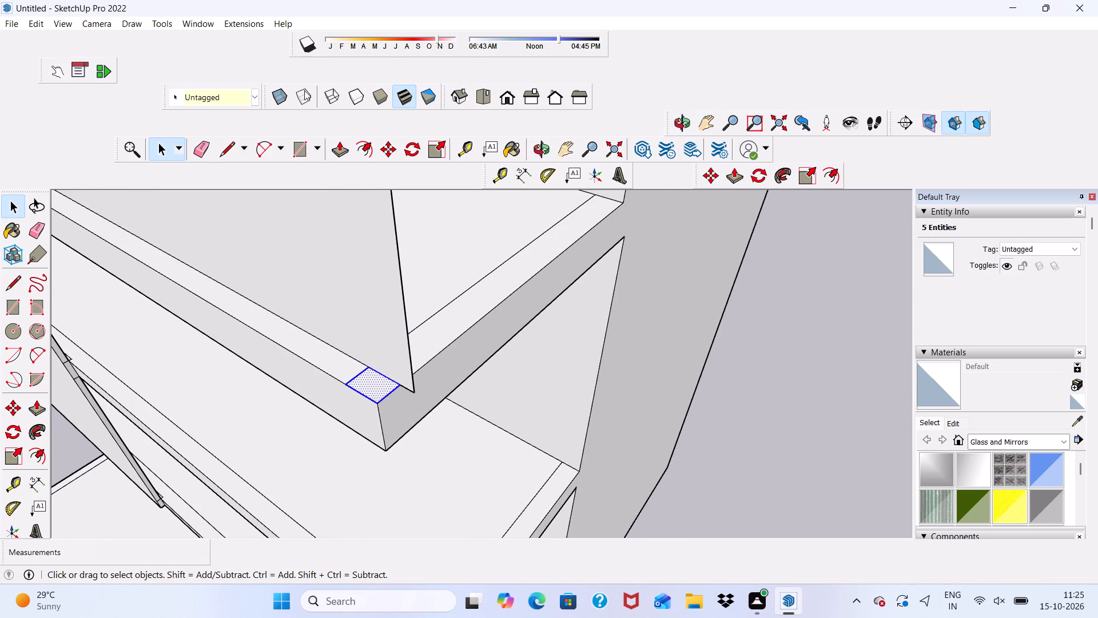
click(387, 141)
click(379, 385)
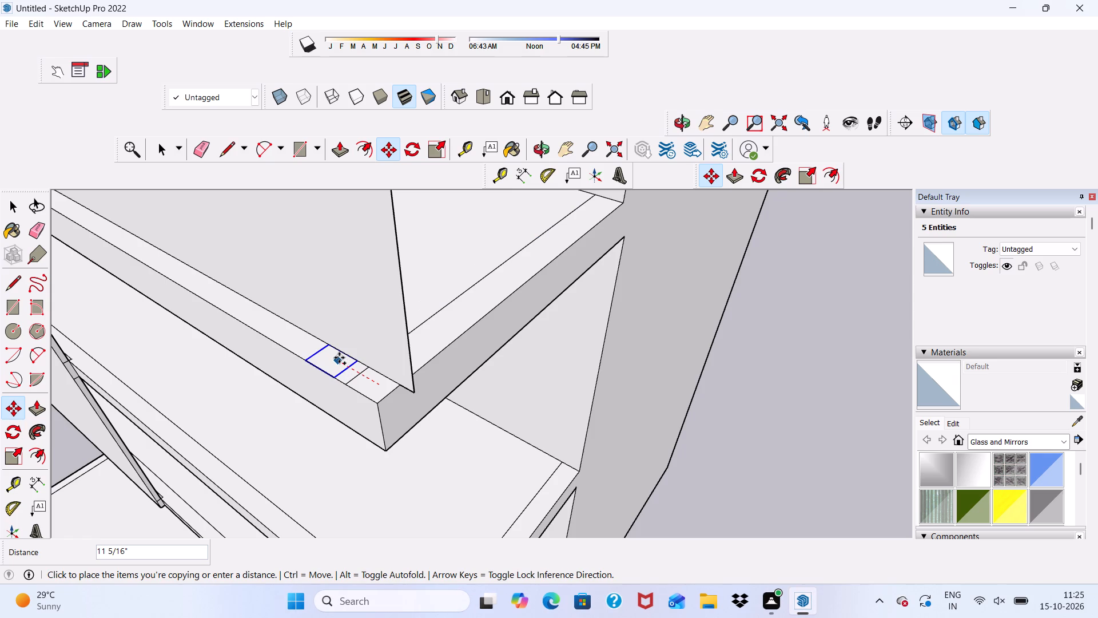
click(336, 356)
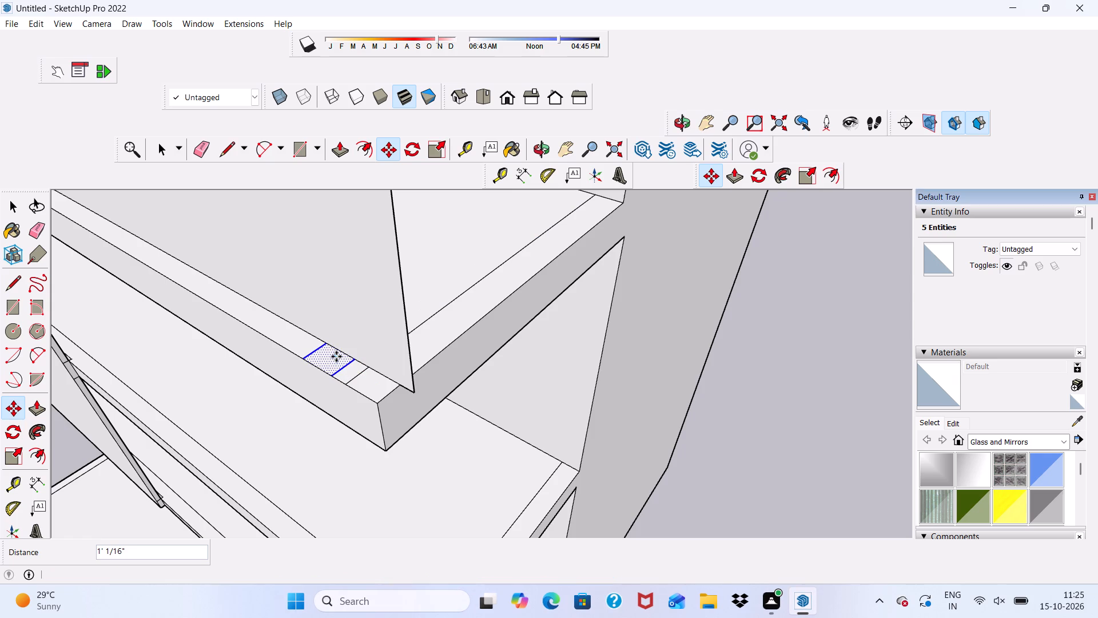
key(shift+asterisk)
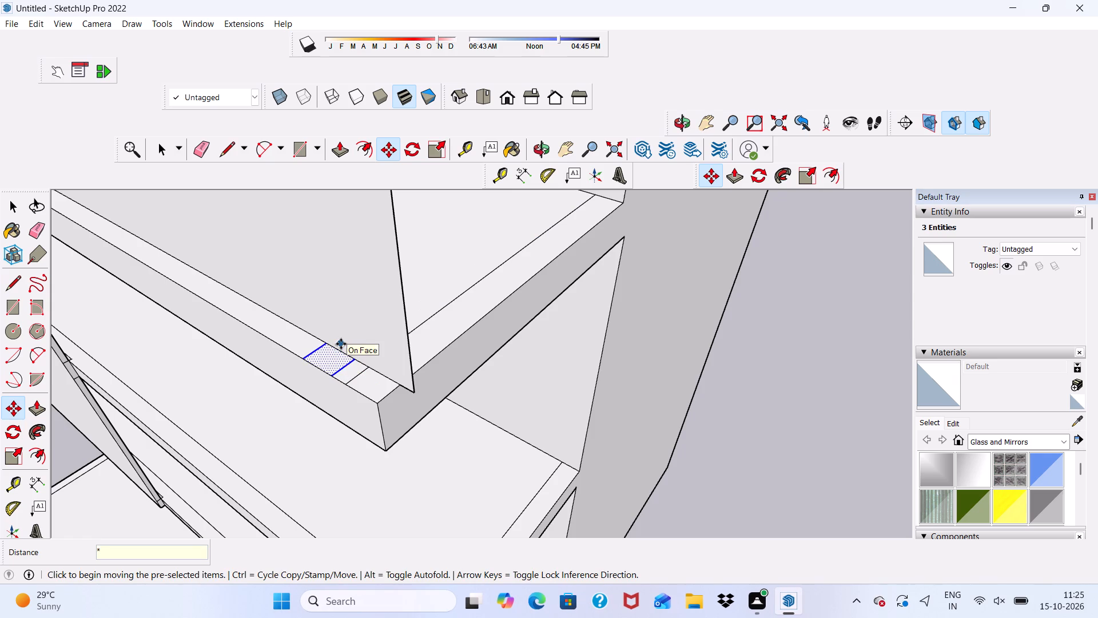
key(4)
key(Return)
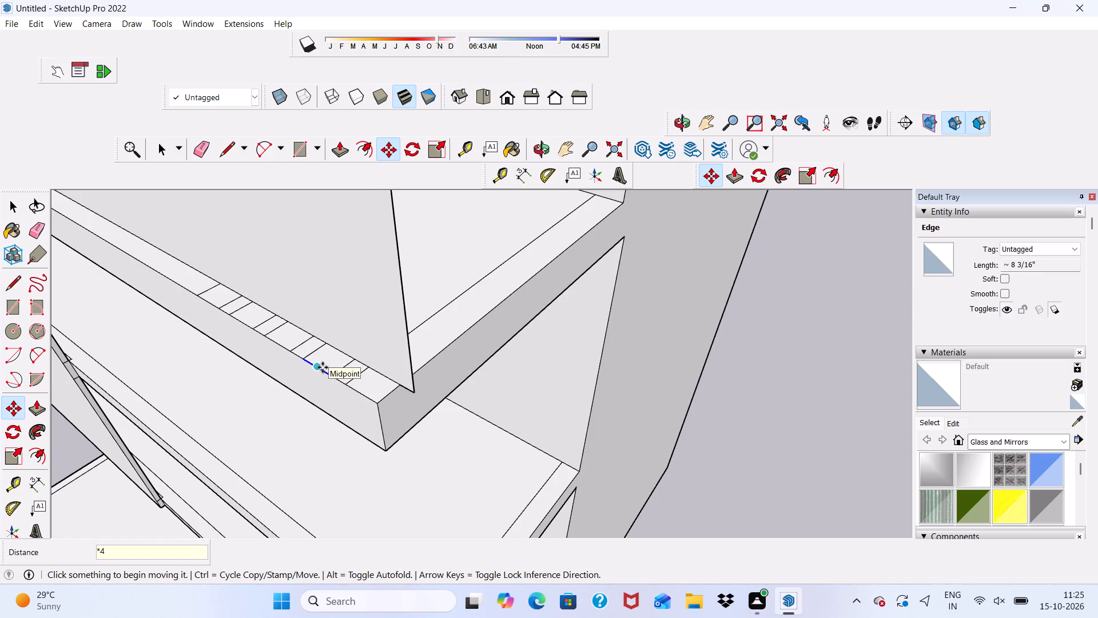
scroll(292, 327, up, 5)
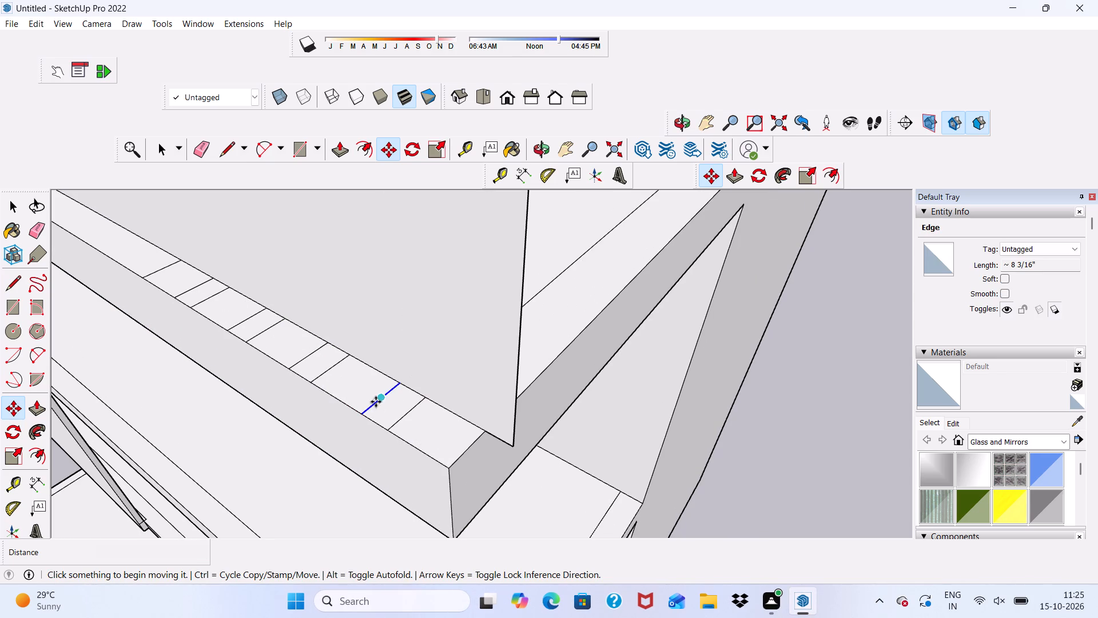
key(space)
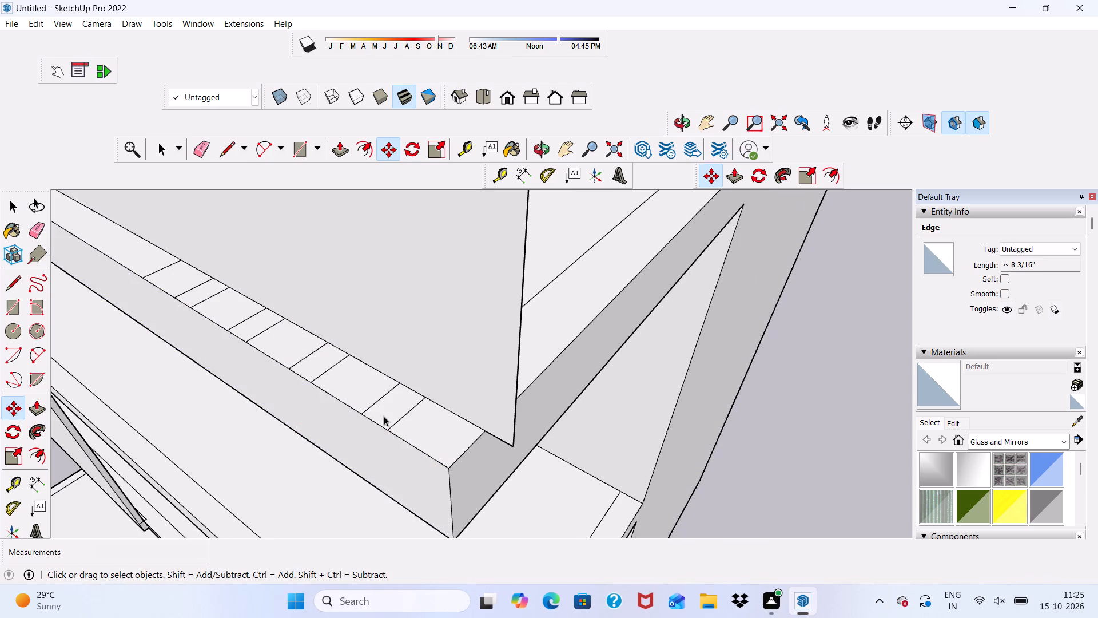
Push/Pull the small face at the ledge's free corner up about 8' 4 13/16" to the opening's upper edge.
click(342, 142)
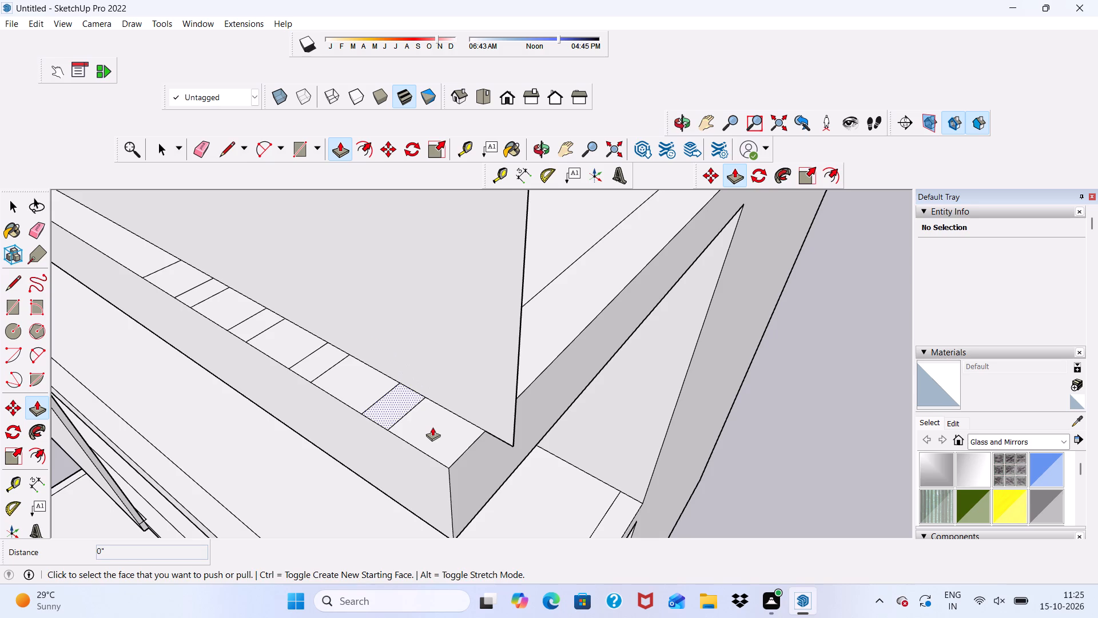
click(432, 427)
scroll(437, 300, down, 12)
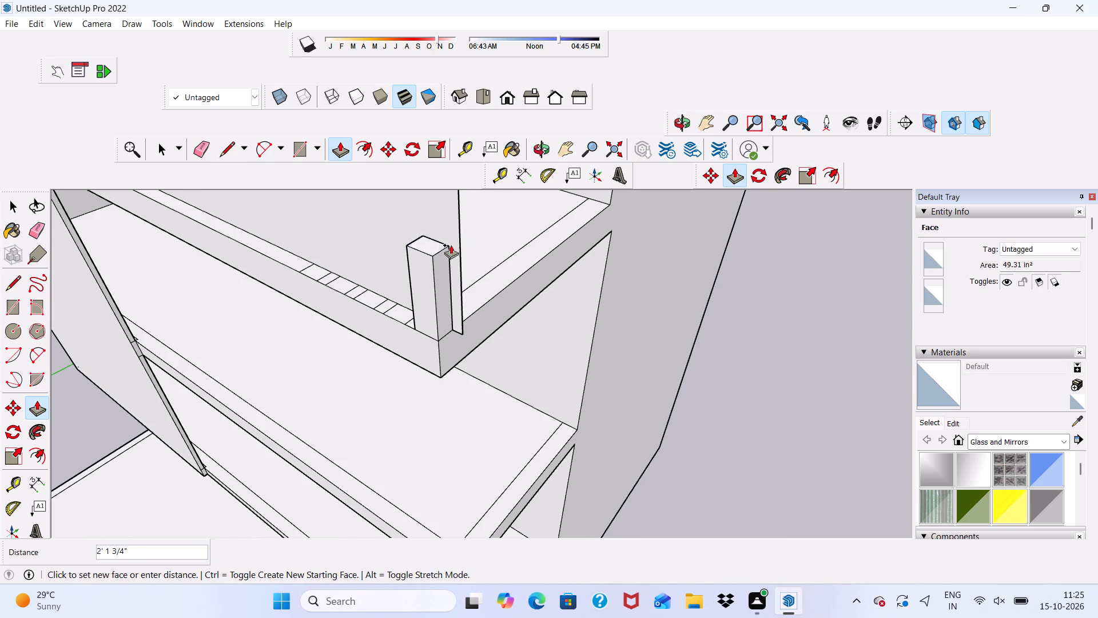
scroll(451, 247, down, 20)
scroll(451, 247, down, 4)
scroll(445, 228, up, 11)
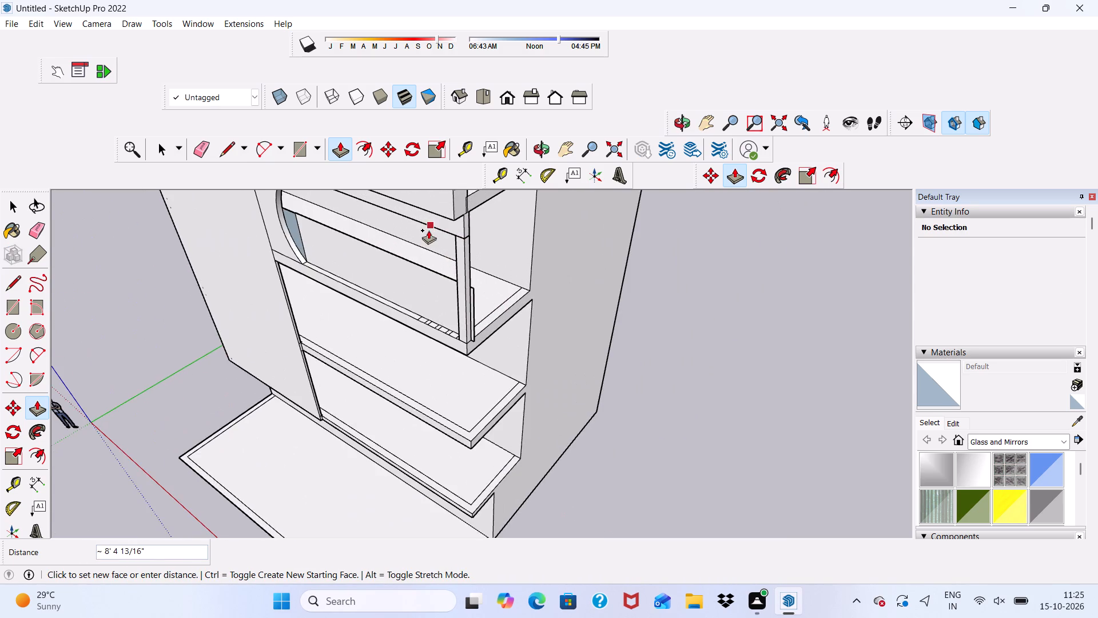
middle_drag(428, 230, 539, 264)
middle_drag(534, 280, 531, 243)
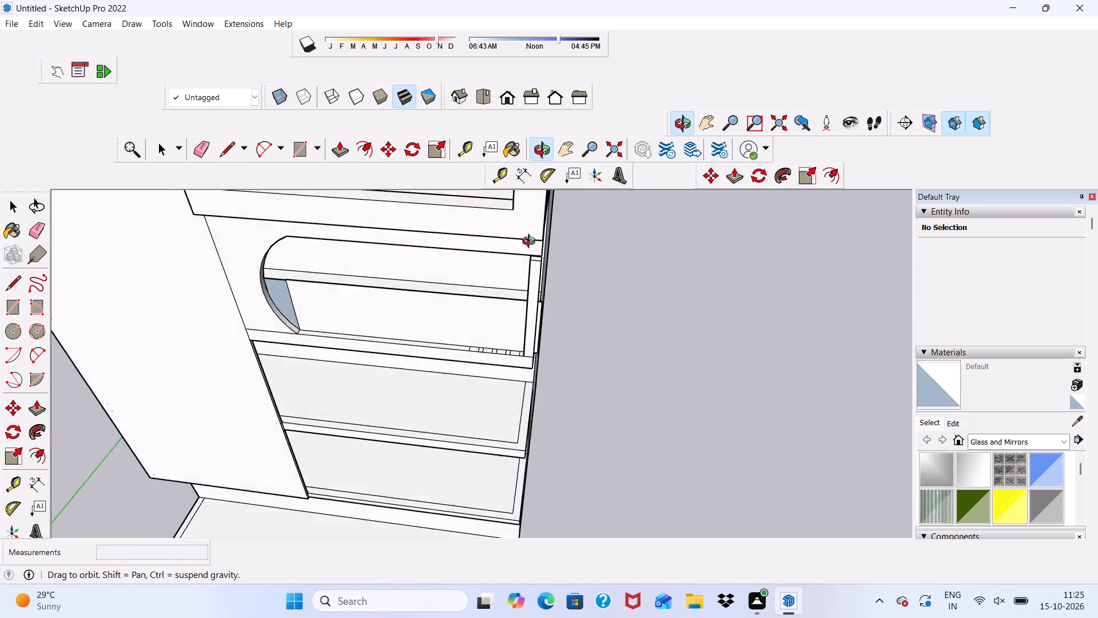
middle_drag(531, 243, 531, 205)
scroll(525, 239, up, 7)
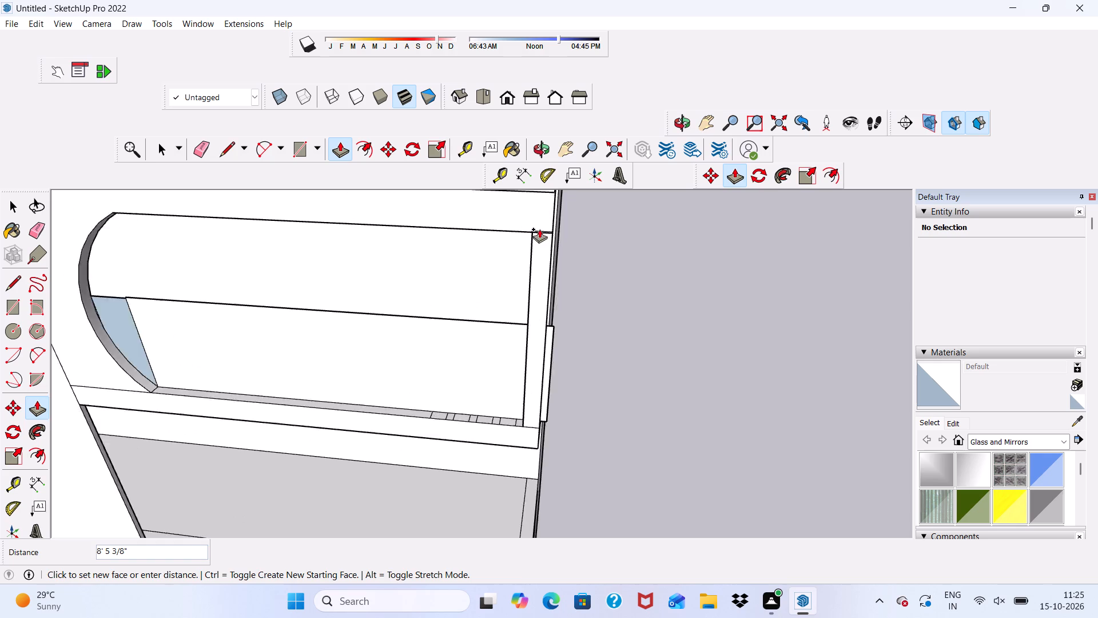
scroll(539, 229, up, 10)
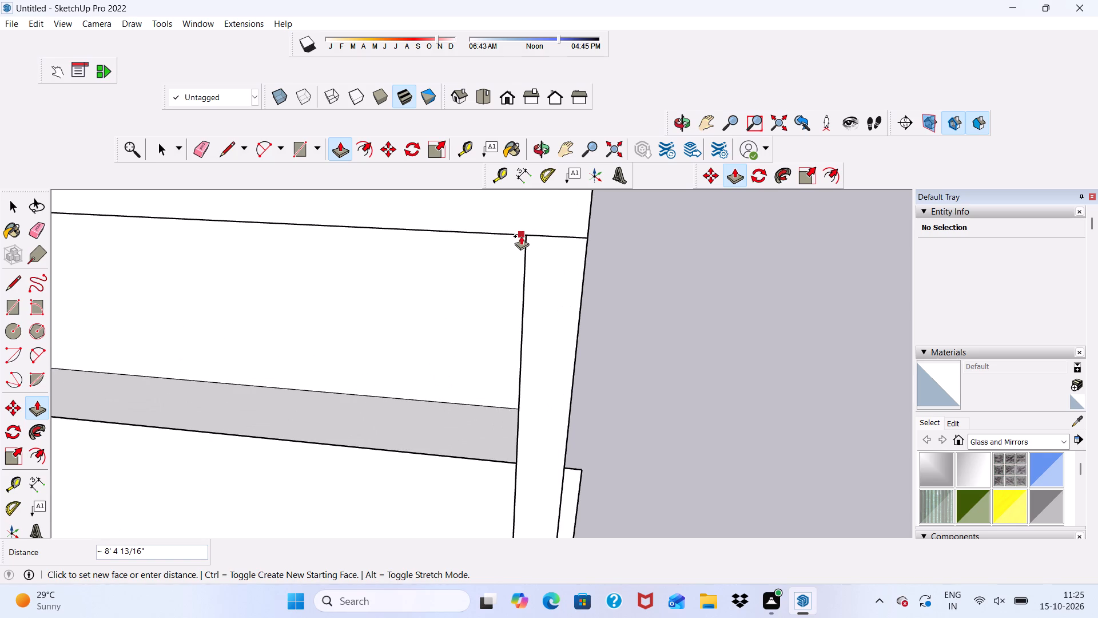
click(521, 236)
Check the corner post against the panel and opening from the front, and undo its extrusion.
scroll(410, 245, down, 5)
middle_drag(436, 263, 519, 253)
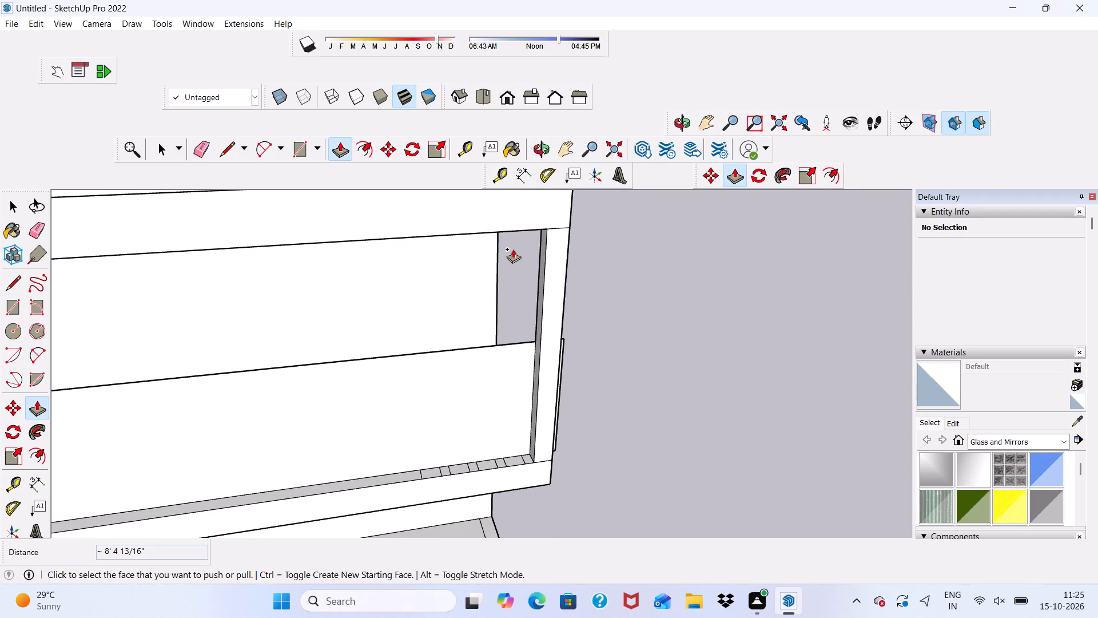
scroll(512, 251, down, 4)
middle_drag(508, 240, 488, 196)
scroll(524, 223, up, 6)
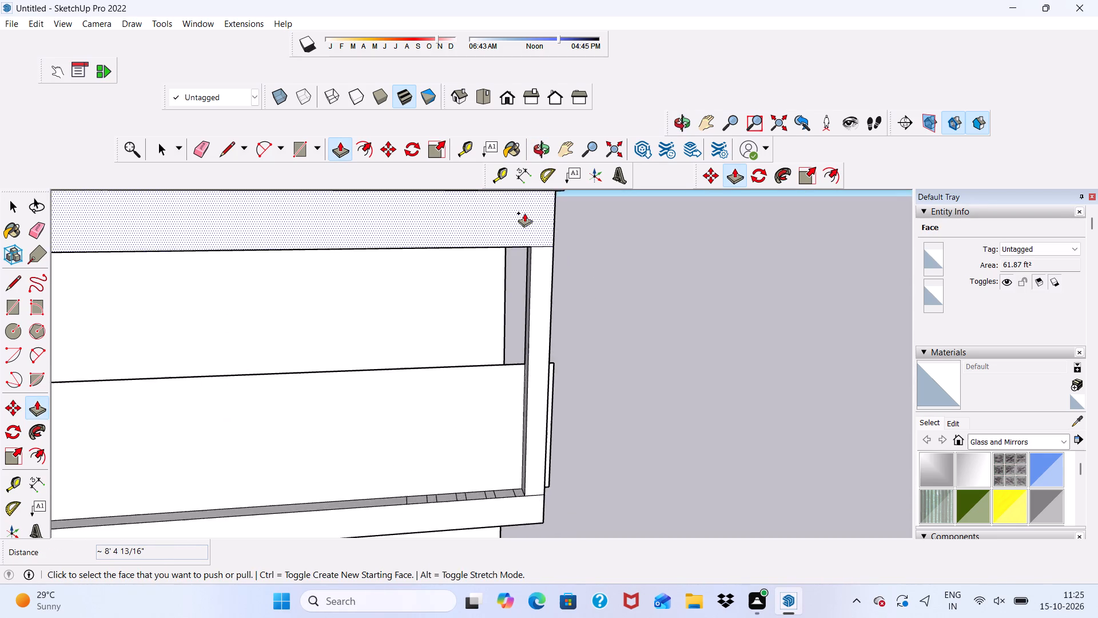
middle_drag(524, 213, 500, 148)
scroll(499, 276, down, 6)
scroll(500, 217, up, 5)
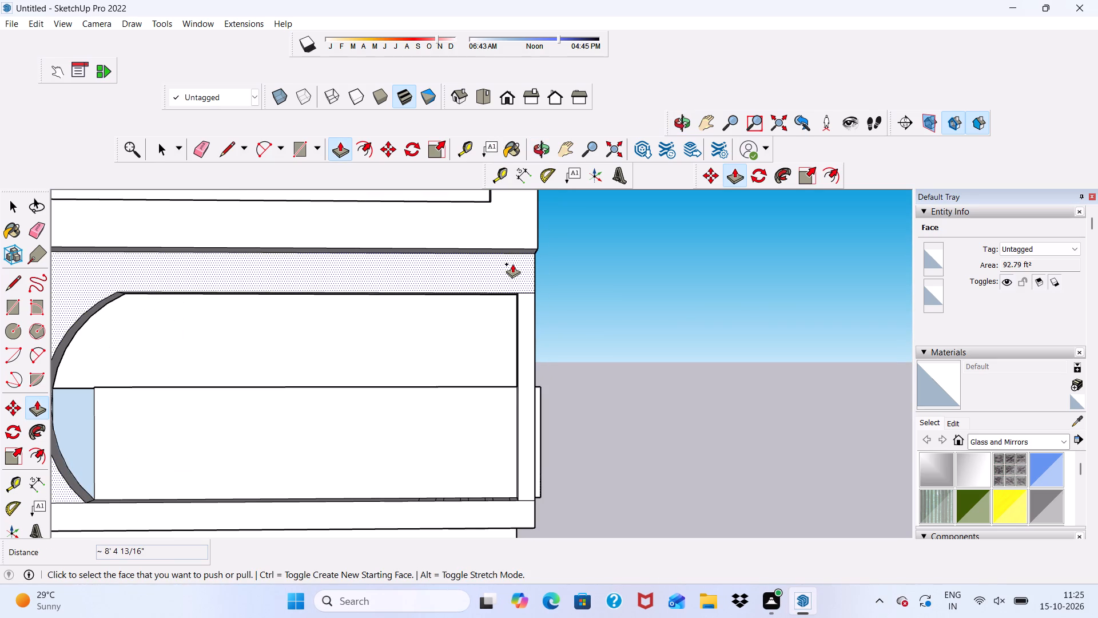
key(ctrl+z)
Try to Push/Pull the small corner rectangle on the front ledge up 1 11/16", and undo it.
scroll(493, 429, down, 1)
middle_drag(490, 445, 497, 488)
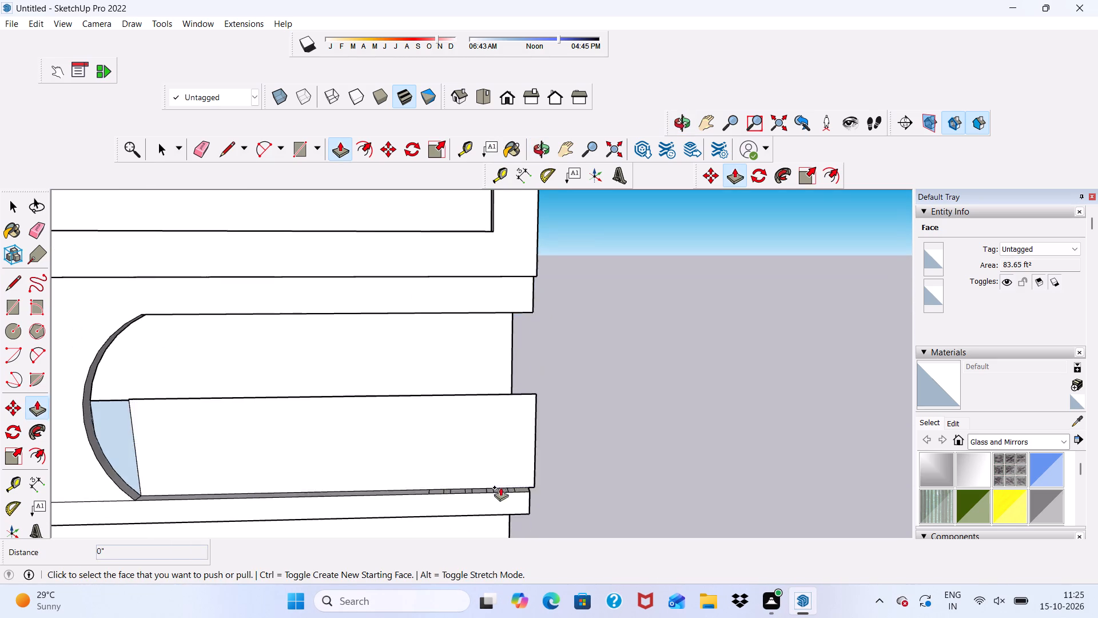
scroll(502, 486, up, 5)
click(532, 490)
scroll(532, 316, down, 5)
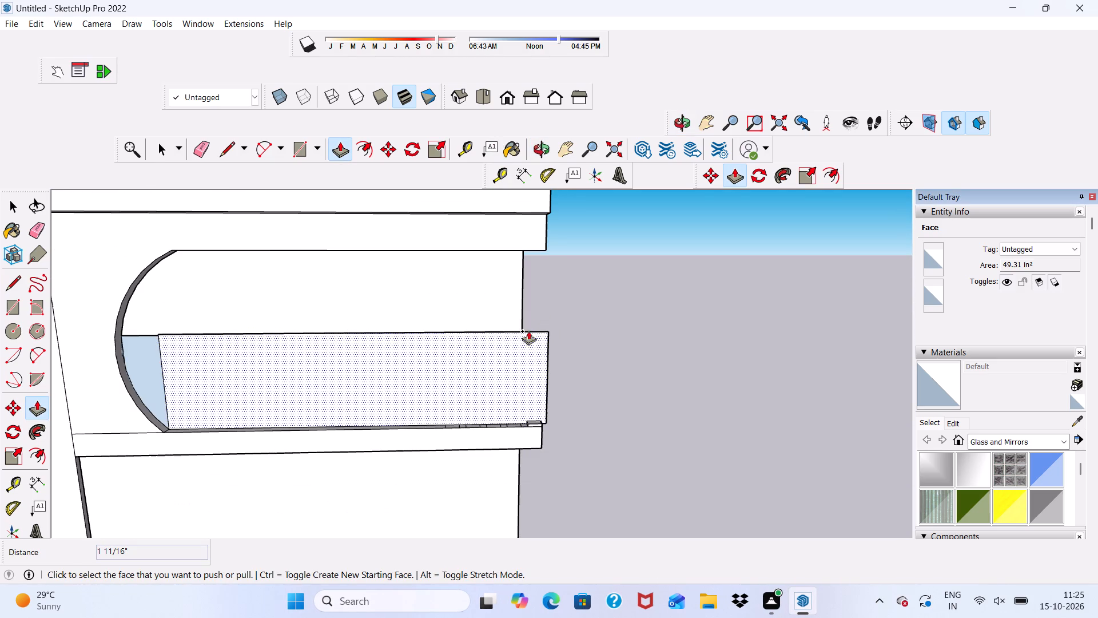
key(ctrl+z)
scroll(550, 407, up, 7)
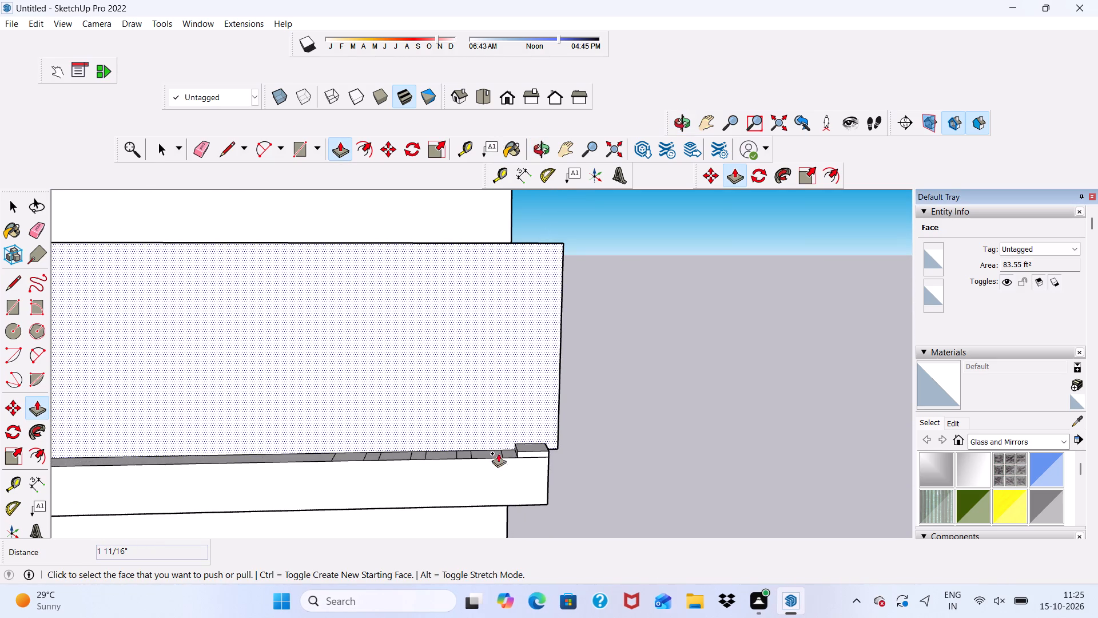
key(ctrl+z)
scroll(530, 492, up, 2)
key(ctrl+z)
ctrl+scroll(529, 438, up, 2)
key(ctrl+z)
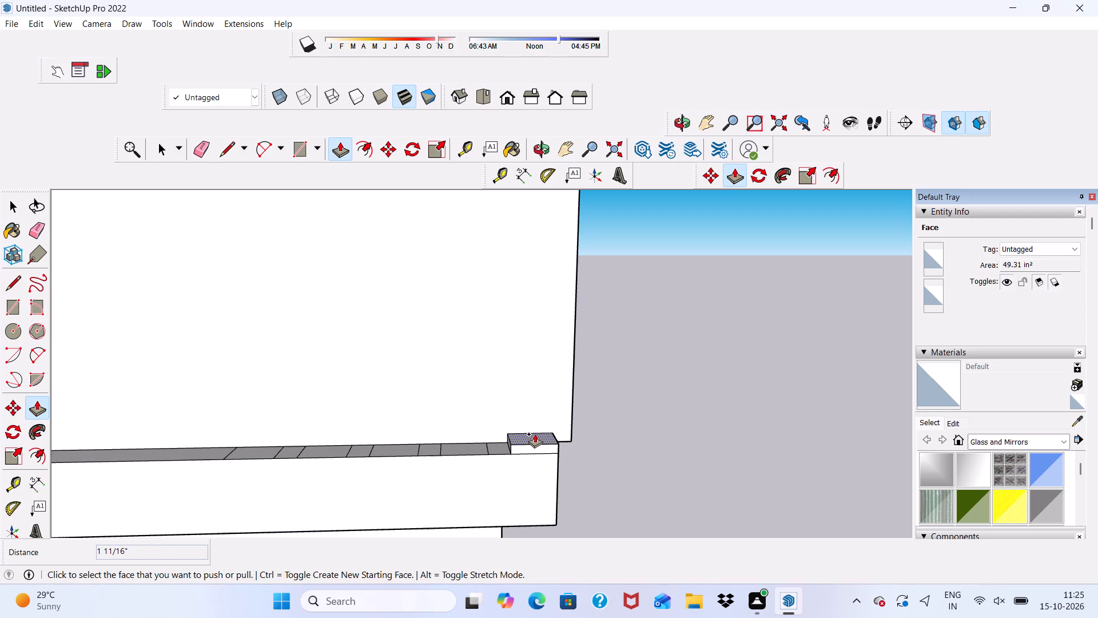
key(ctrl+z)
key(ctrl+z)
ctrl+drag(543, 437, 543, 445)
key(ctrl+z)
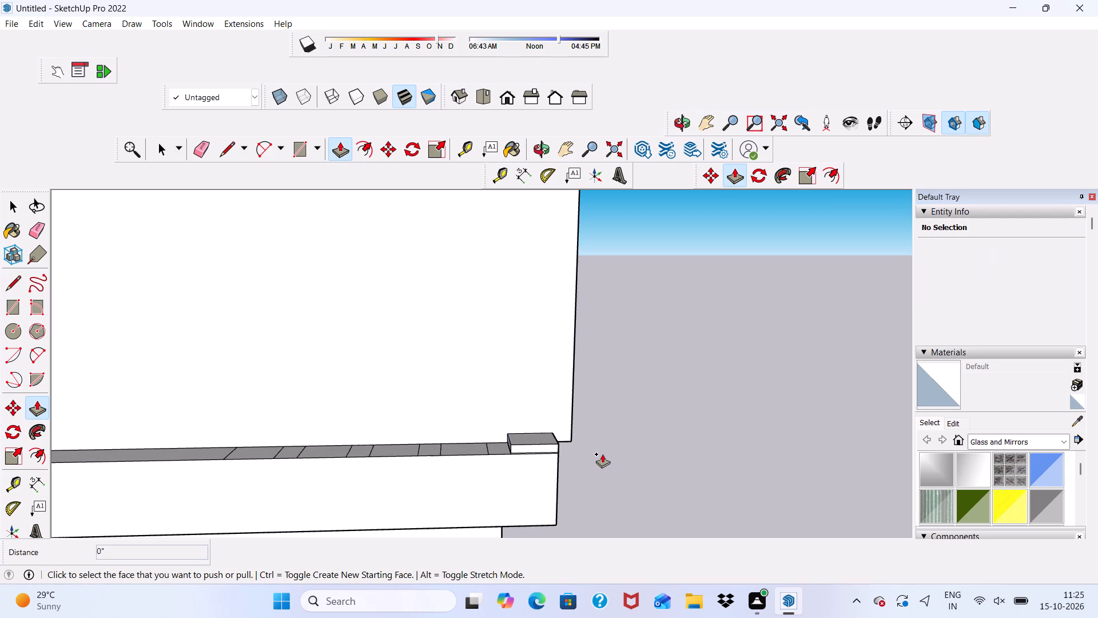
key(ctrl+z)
Push/Pull the ledge's small corner rectangle up 10' to the underside of the projecting upper frame.
scroll(539, 449, up, 5)
click(535, 444)
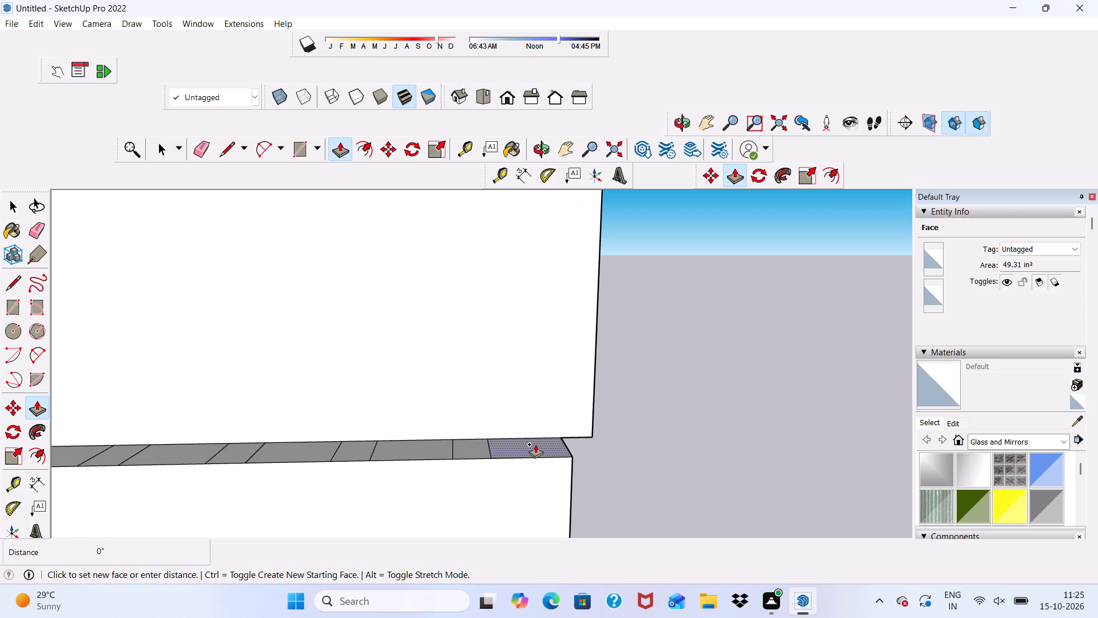
scroll(495, 391, down, 5)
scroll(454, 319, down, 20)
scroll(454, 319, down, 2)
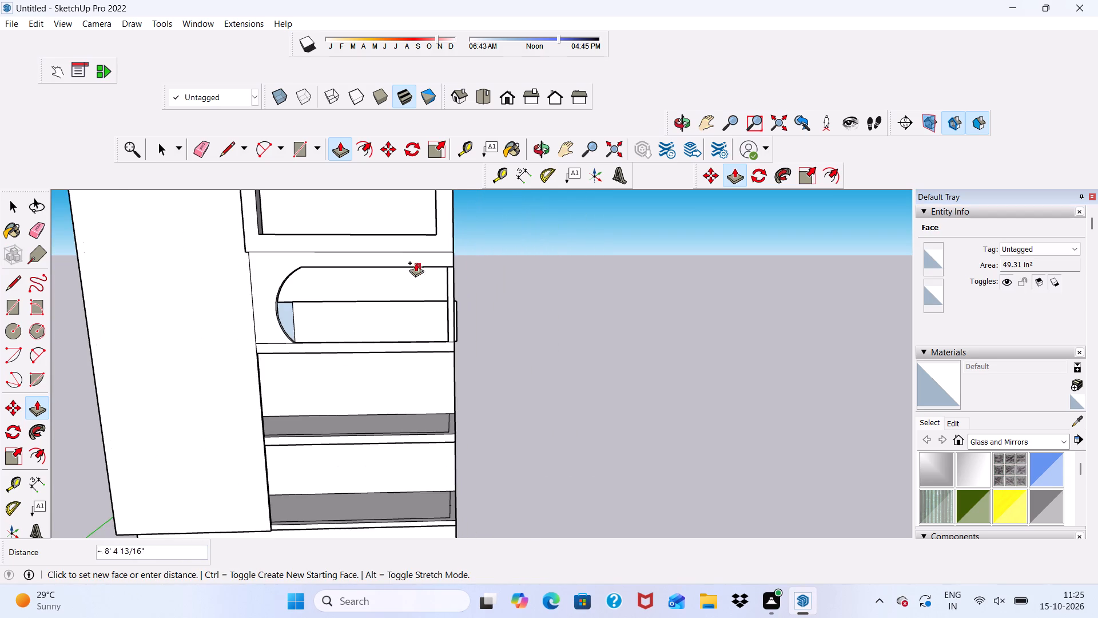
scroll(443, 254, up, 10)
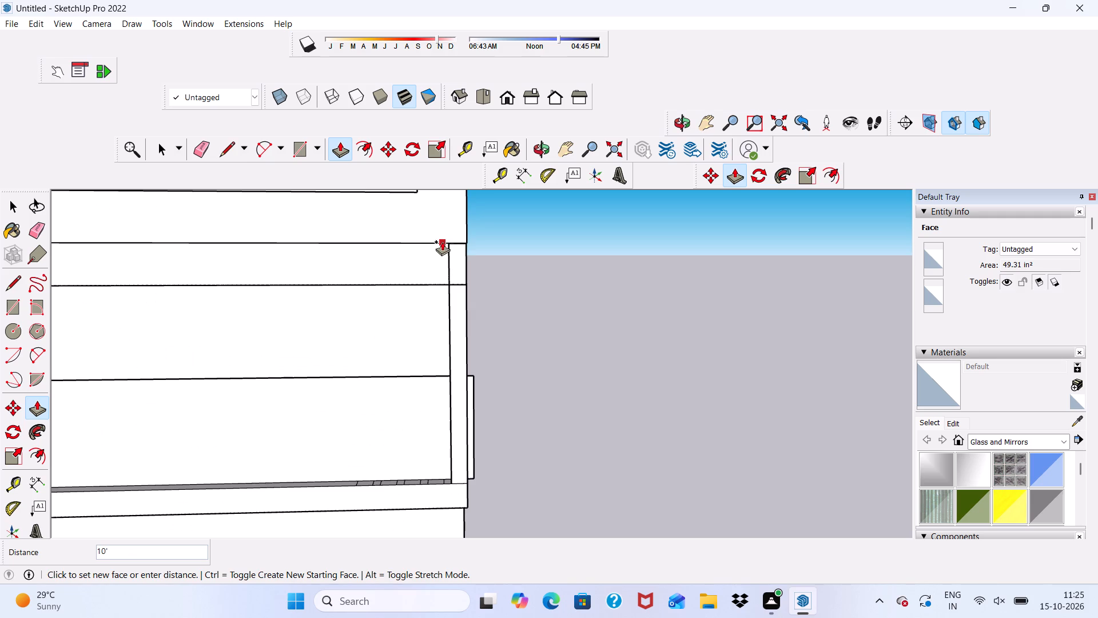
click(442, 241)
Push/Pull the corner post's upper front face, beside the panel's top strip, outward 2".
middle_drag(446, 278, 568, 308)
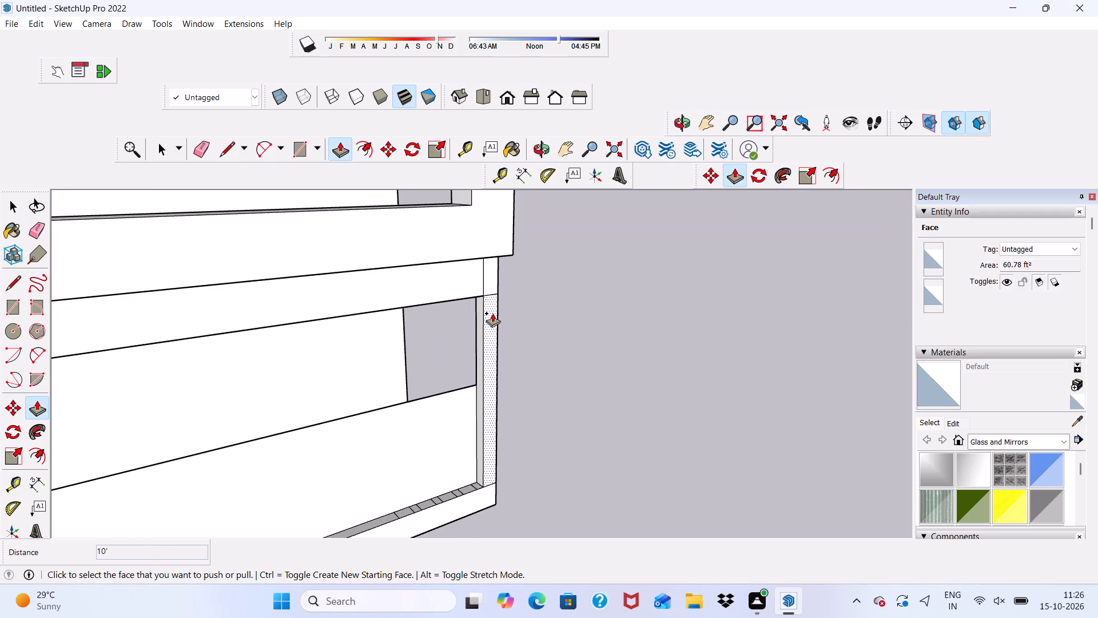
scroll(492, 262, up, 5)
scroll(491, 263, down, 2)
middle_drag(491, 282, 373, 275)
scroll(469, 298, up, 4)
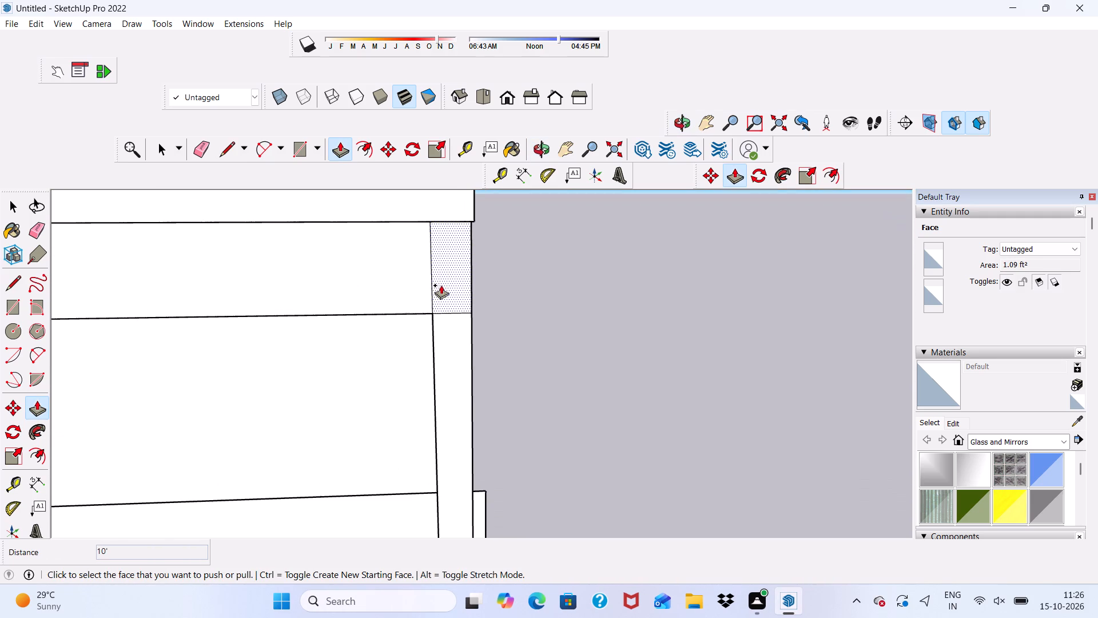
click(445, 280)
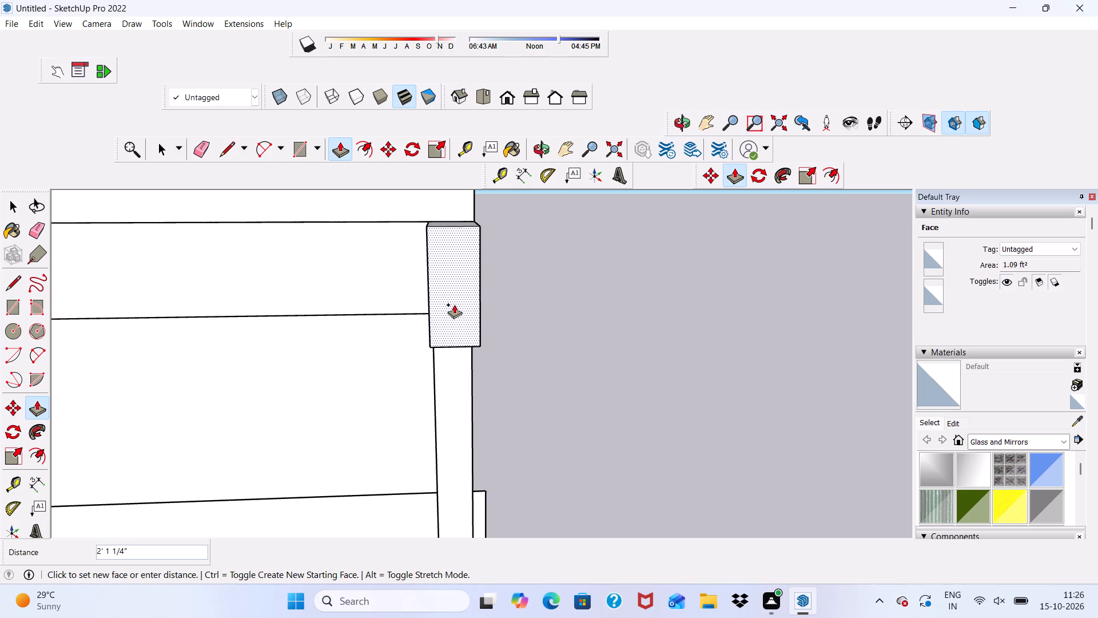
text(2")
key(Return)
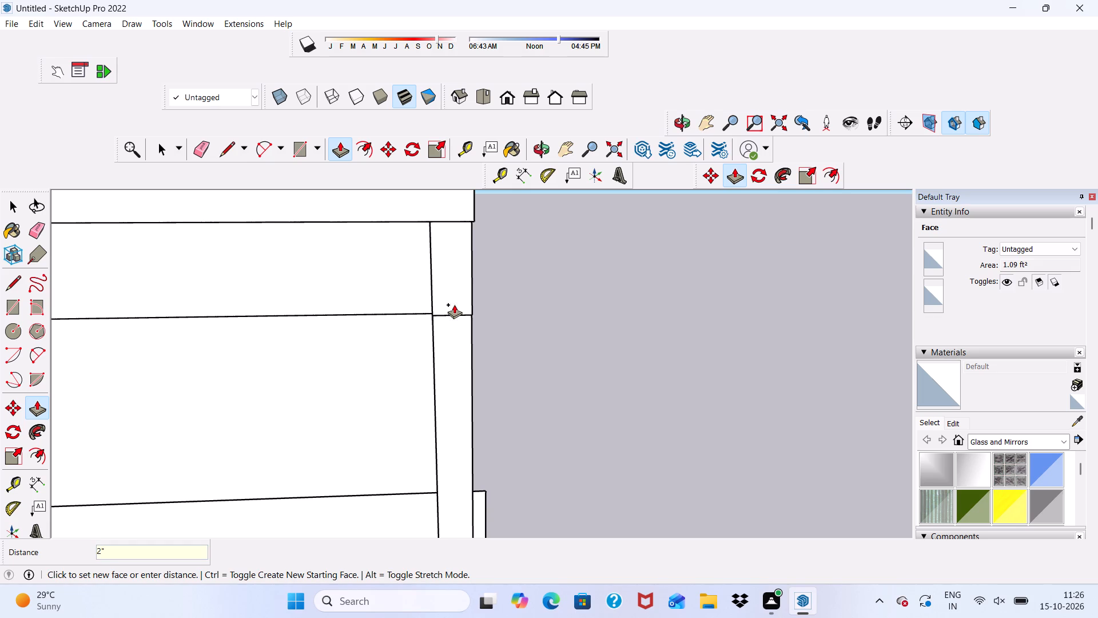
Push/Pull the corner post's lower front face outward 2", flush with its upper section.
scroll(471, 315, down, 1)
middle_drag(474, 330, 268, 399)
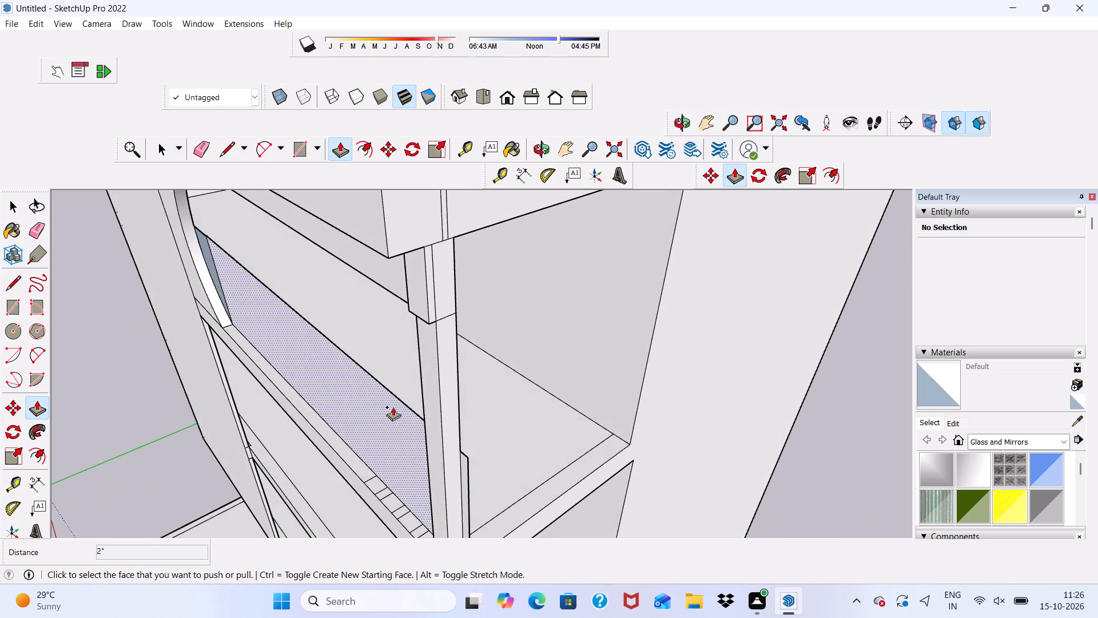
scroll(424, 382, up, 3)
click(431, 380)
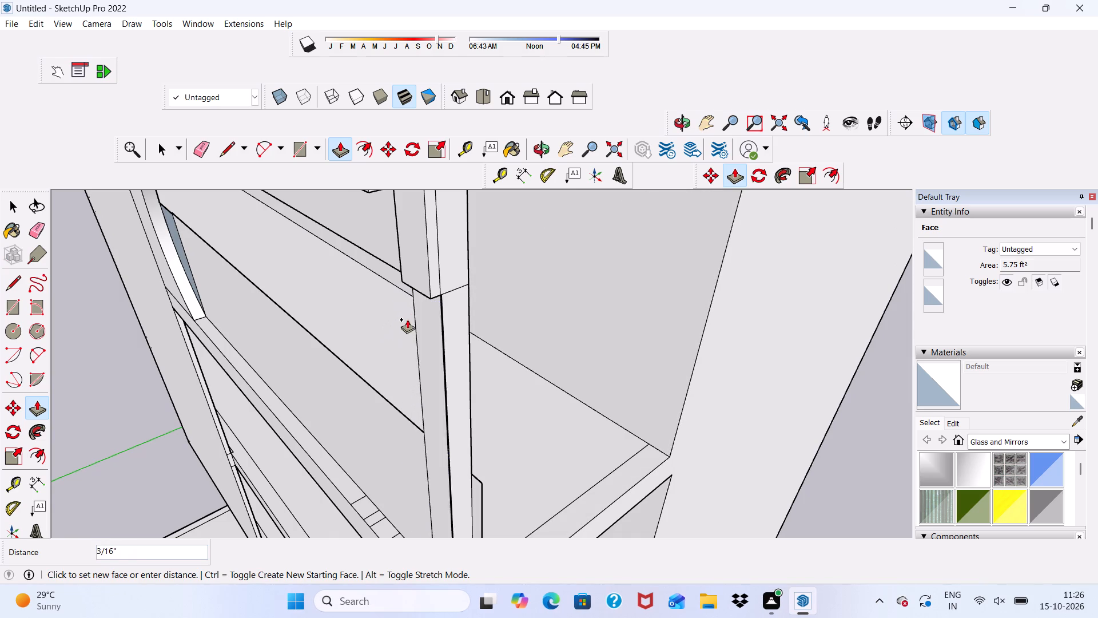
click(403, 280)
scroll(401, 317, down, 13)
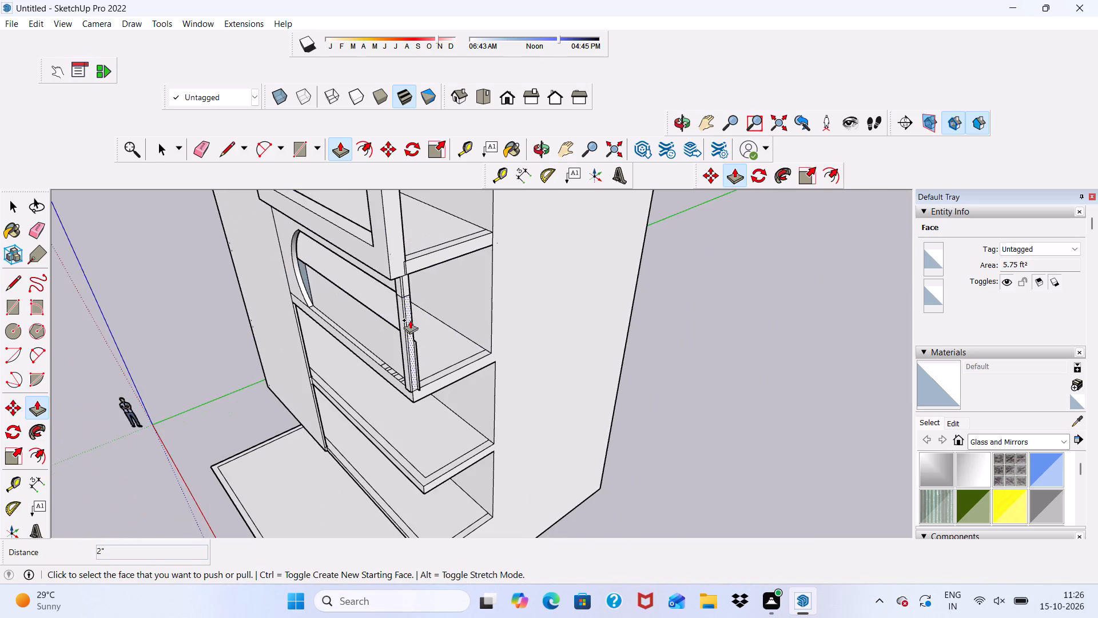
Erase the leftover vertical seam edges on the inner and outer side faces of the corner post's lower section.
middle_drag(414, 358, 508, 318)
scroll(494, 392, up, 17)
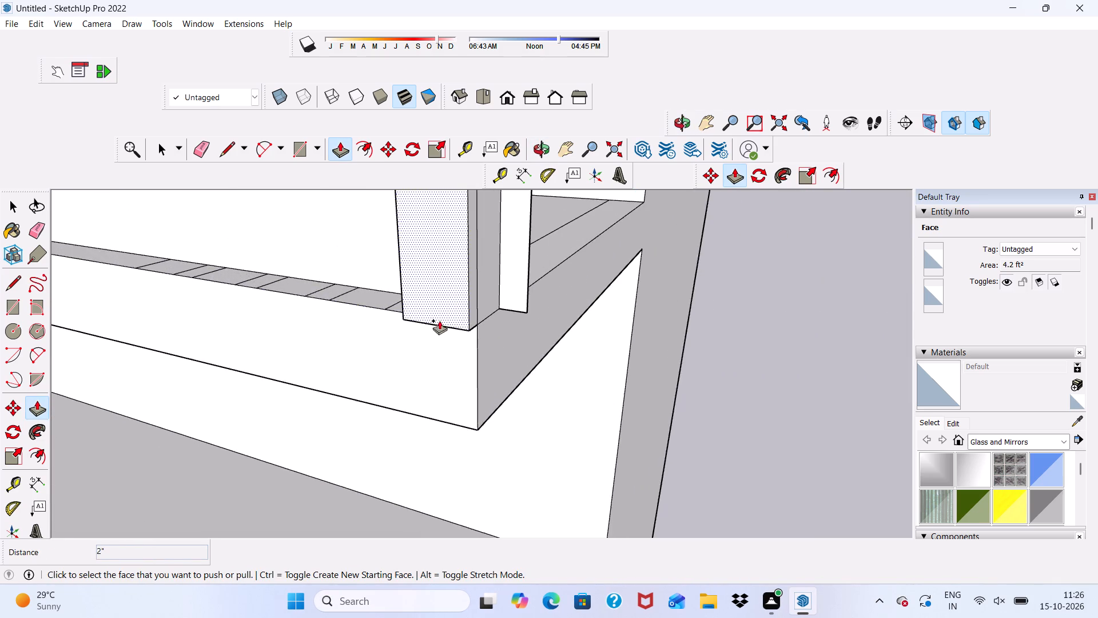
middle_drag(439, 318, 560, 286)
scroll(359, 362, up, 2)
scroll(382, 324, down, 6)
middle_drag(397, 304, 435, 314)
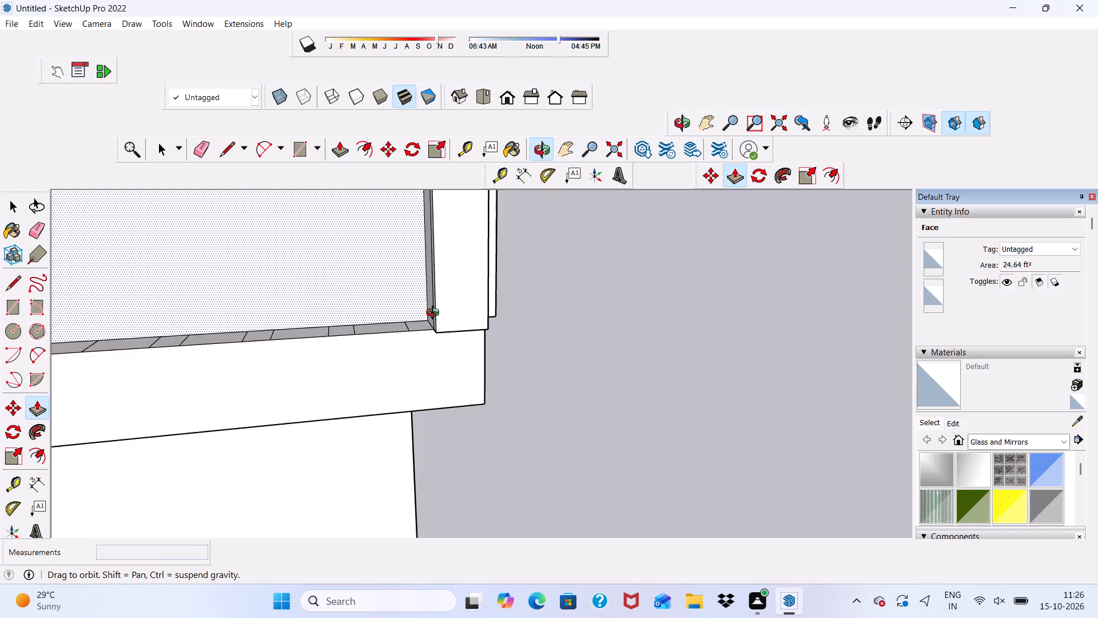
middle_drag(435, 314, 533, 334)
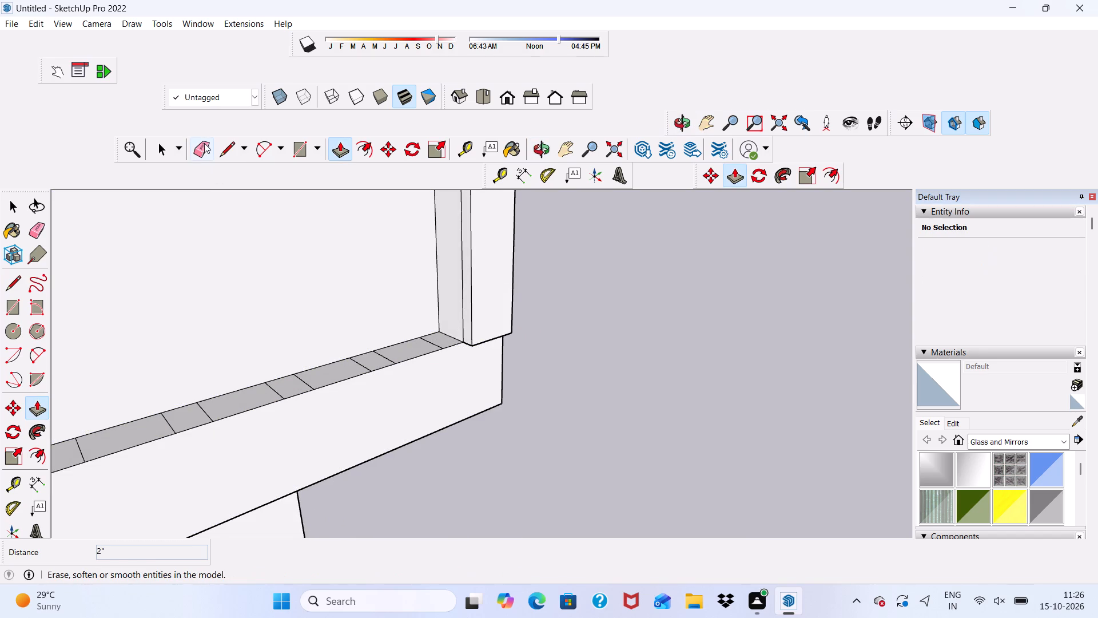
click(203, 144)
click(465, 227)
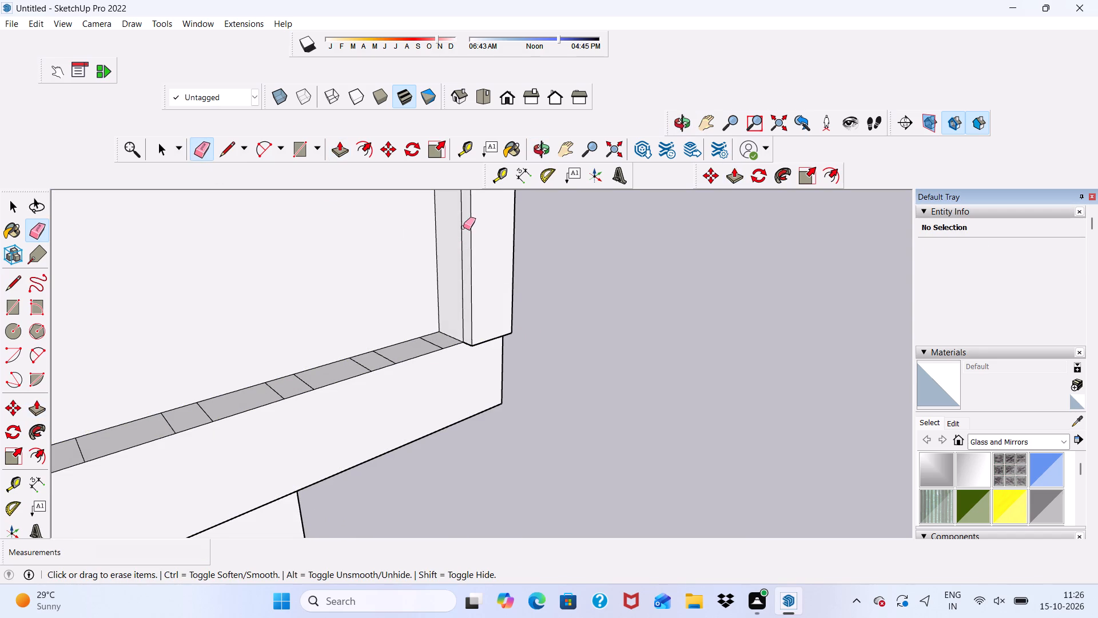
click(463, 227)
scroll(445, 282, down, 7)
middle_drag(494, 334, 156, 397)
scroll(422, 272, up, 3)
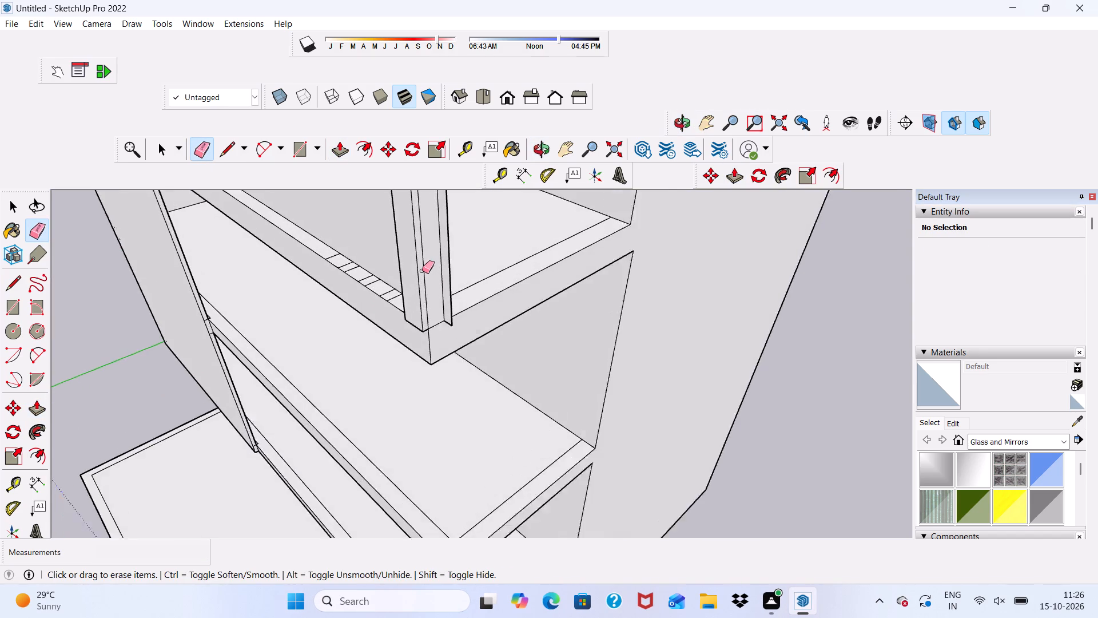
scroll(422, 271, up, 4)
drag(423, 267, 429, 271)
Erase the vertical seam on the post's upper outer side and the horizontal seams between its upper and lower sections.
scroll(434, 323, down, 18)
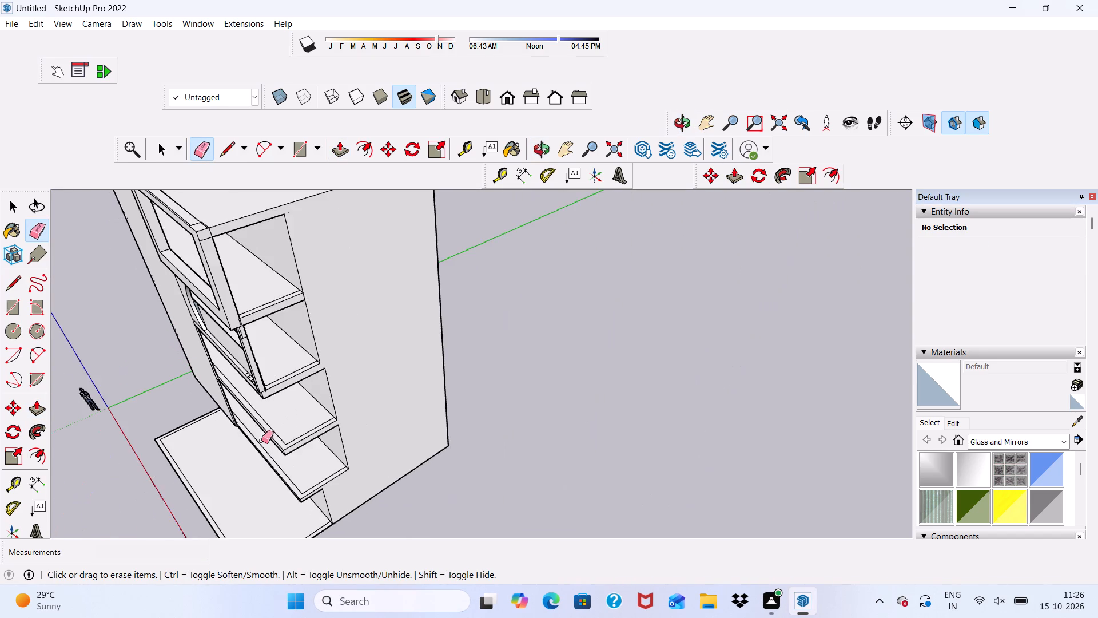
middle_drag(240, 391, 368, 302)
scroll(288, 310, up, 6)
scroll(232, 393, down, 1)
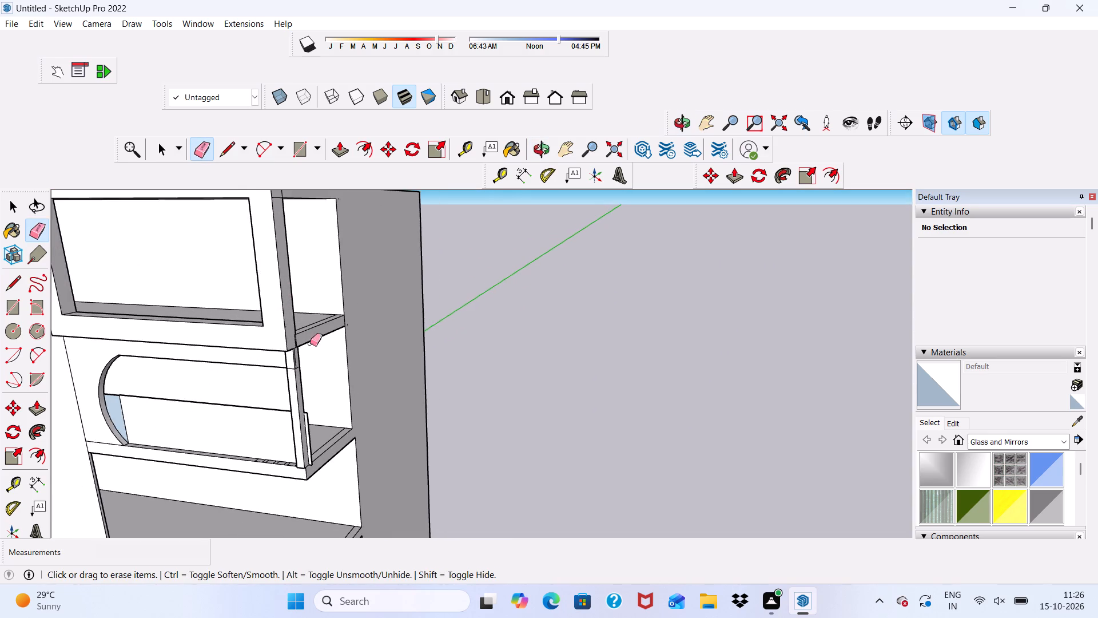
scroll(310, 343, up, 17)
click(264, 327)
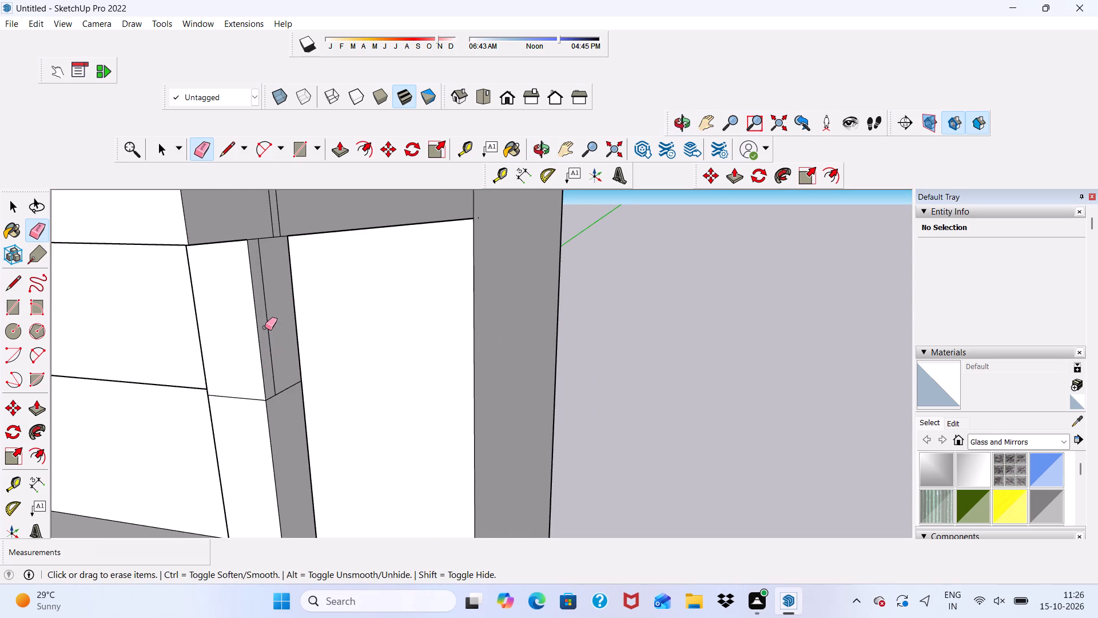
drag(284, 384, 284, 397)
drag(249, 387, 246, 397)
scroll(273, 389, up, 5)
drag(269, 399, 276, 408)
drag(238, 391, 234, 411)
Examine the corner post from several angles against the arc-cut panel, the ledge and the projecting upper frame.
scroll(225, 415, down, 20)
scroll(225, 415, down, 8)
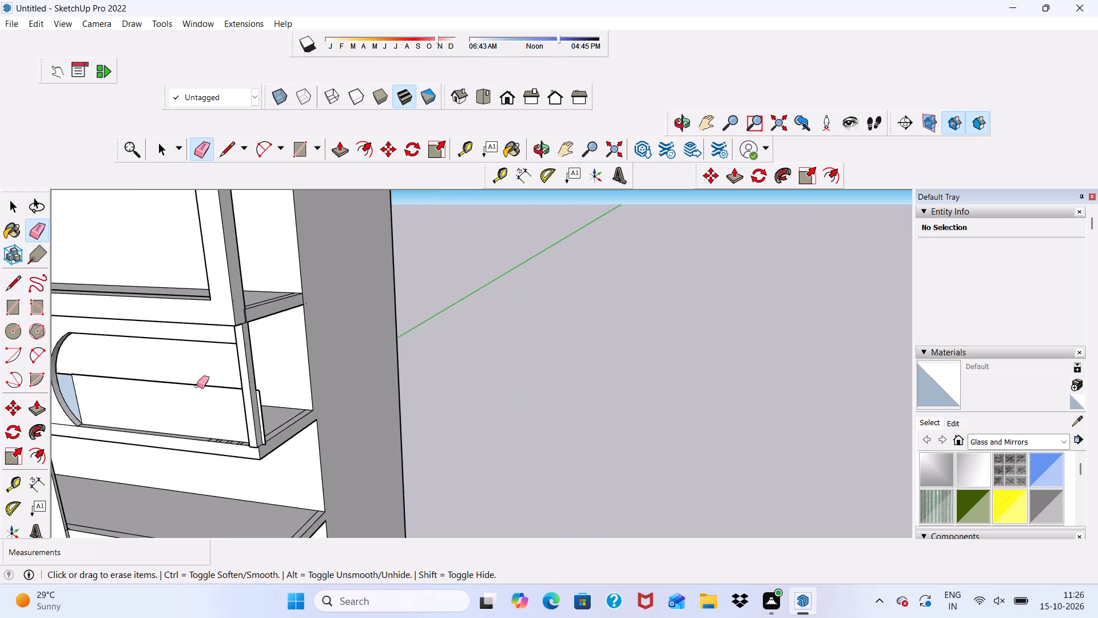
middle_drag(197, 384, 318, 441)
scroll(160, 463, up, 6)
scroll(274, 425, up, 3)
scroll(276, 409, down, 2)
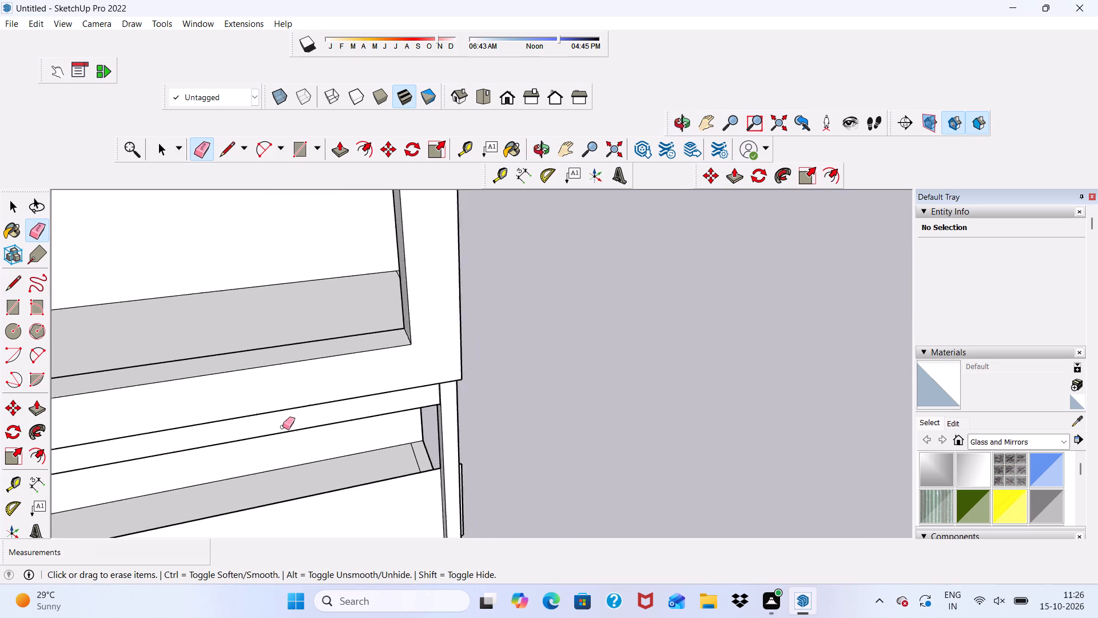
scroll(283, 427, down, 9)
middle_drag(335, 420, 228, 405)
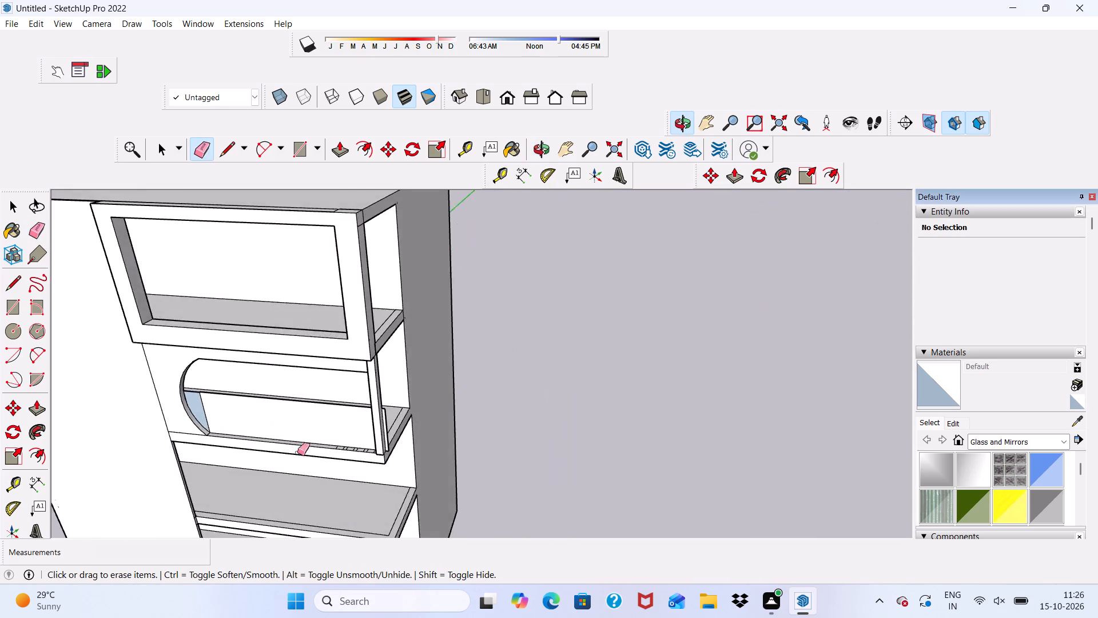
scroll(340, 461, up, 6)
key(space)
scroll(365, 358, down, 5)
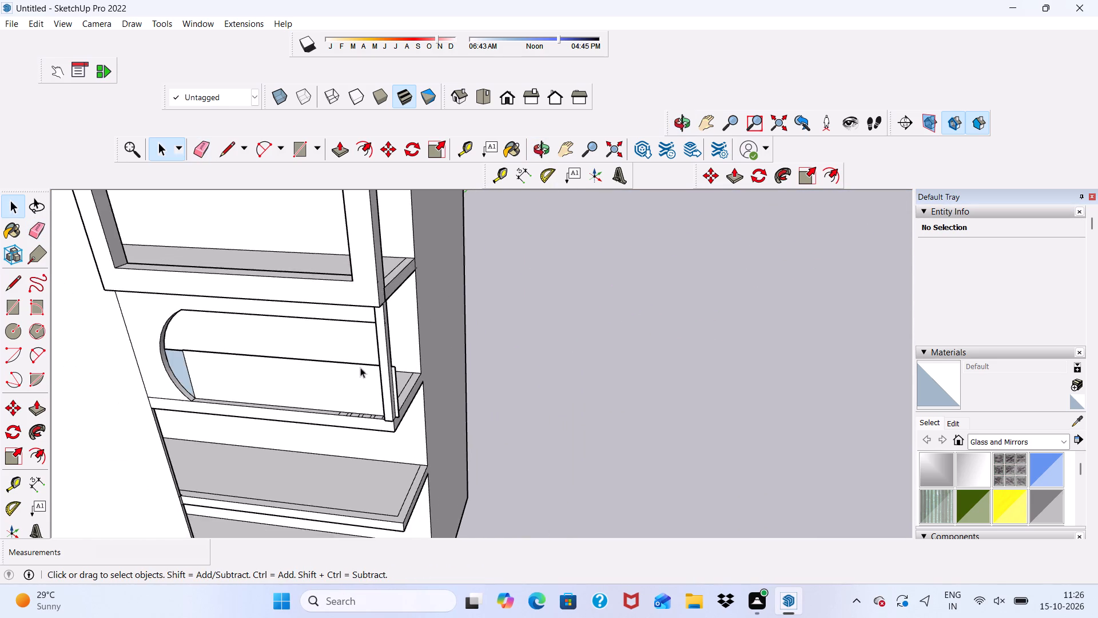
middle_drag(356, 349, 373, 244)
scroll(0, 480, down, 5)
scroll(401, 282, up, 5)
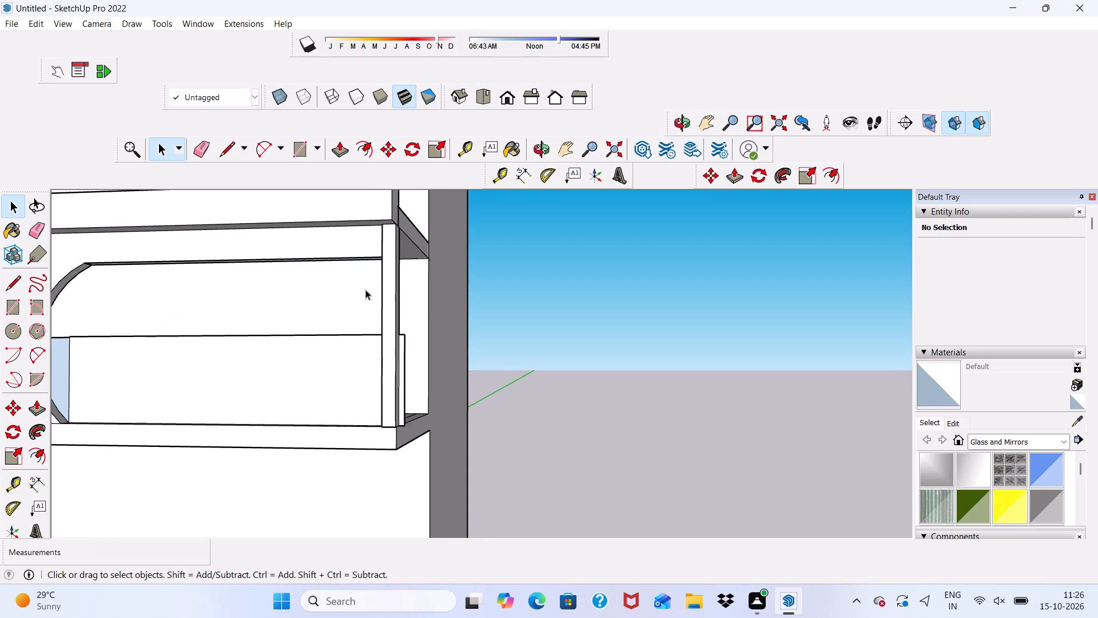
scroll(356, 299, down, 2)
middle_drag(350, 316, 440, 346)
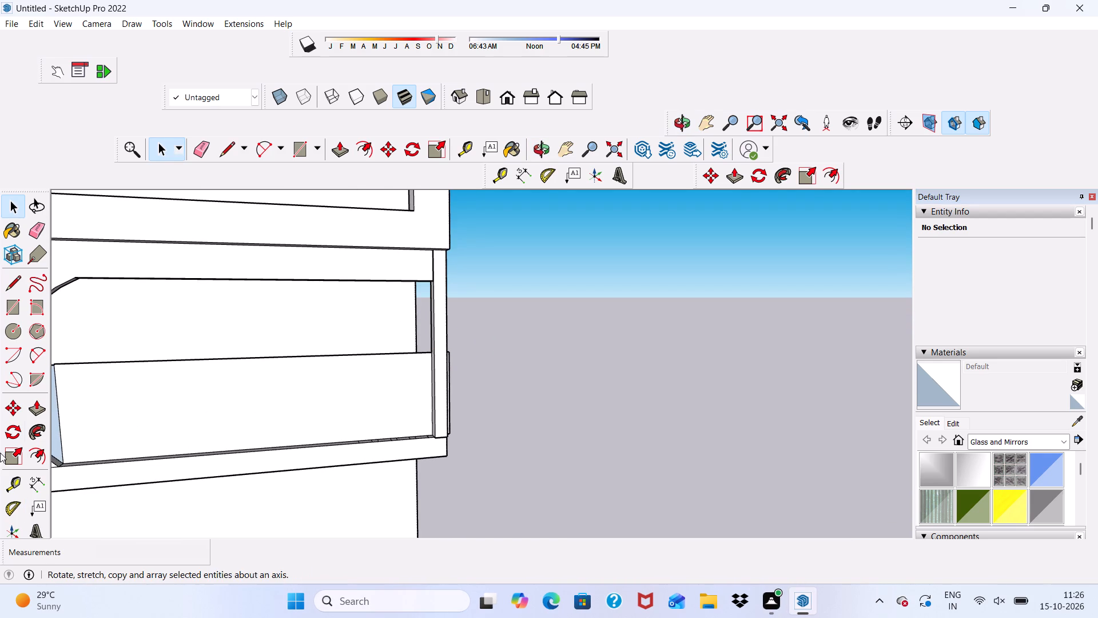
scroll(293, 346, down, 10)
middle_drag(434, 343, 426, 341)
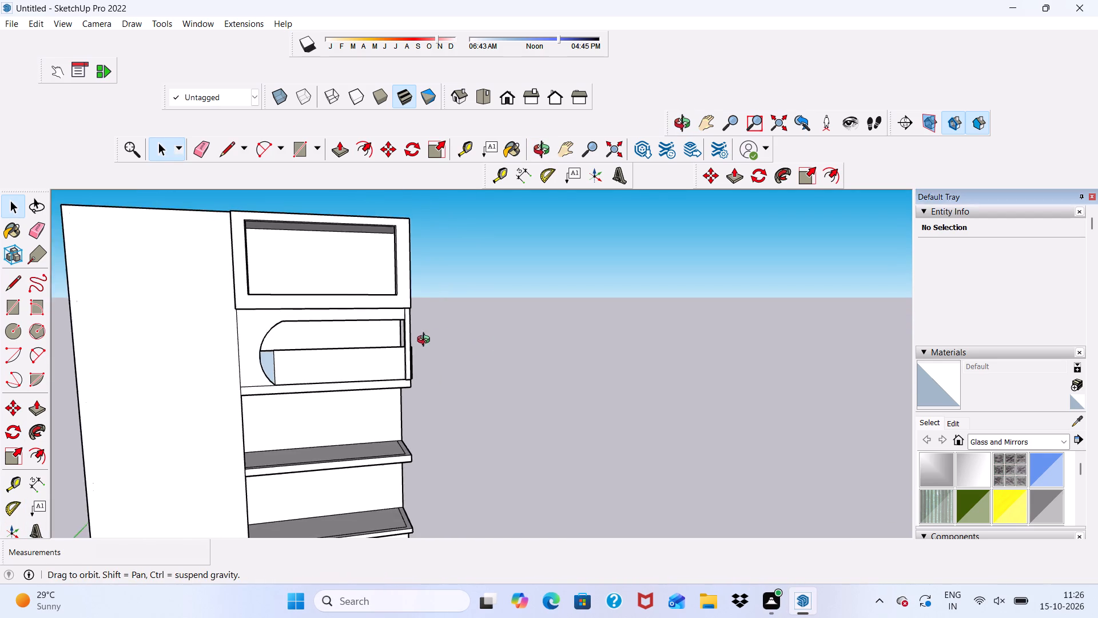
middle_drag(426, 341, 353, 308)
scroll(345, 304, up, 12)
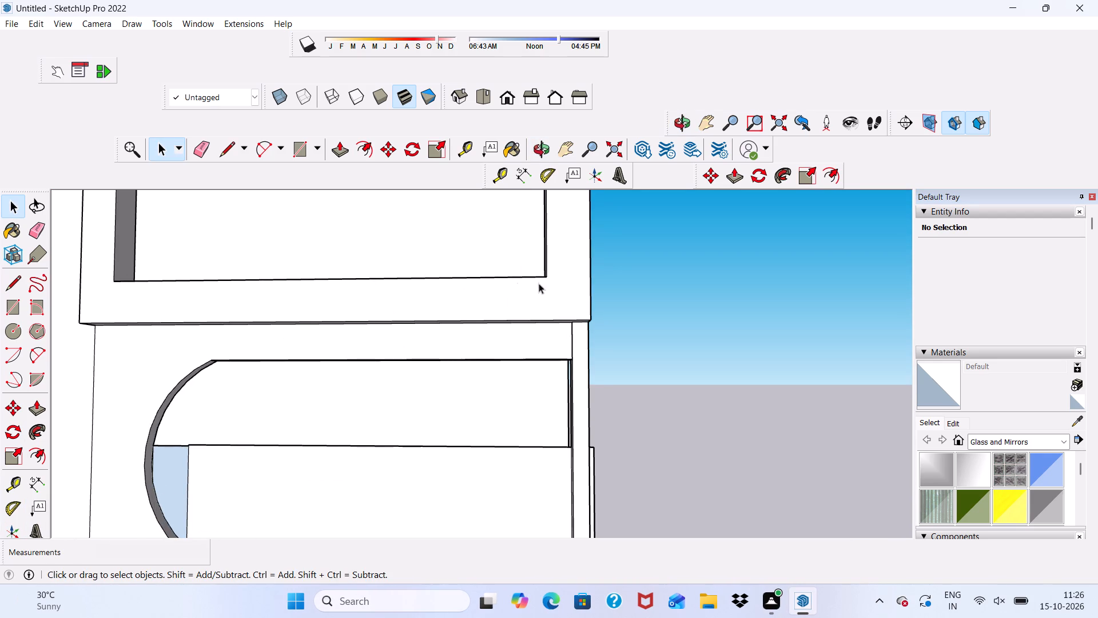
scroll(559, 283, down, 1)
scroll(562, 299, up, 11)
scroll(548, 325, down, 5)
scroll(507, 352, down, 3)
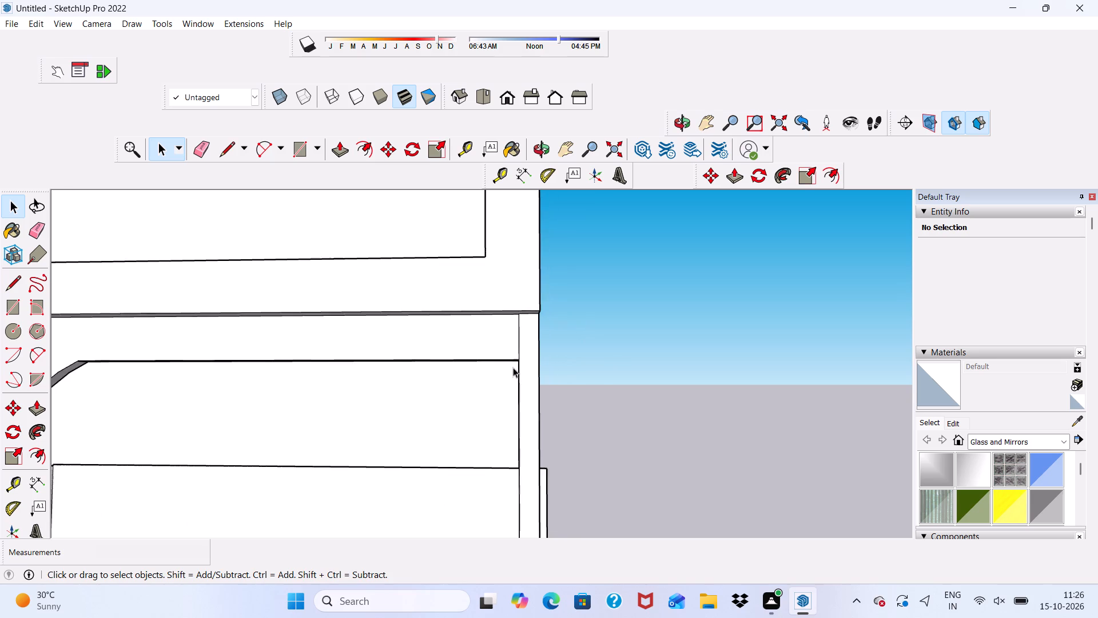
middle_drag(515, 370, 618, 385)
scroll(653, 394, up, 10)
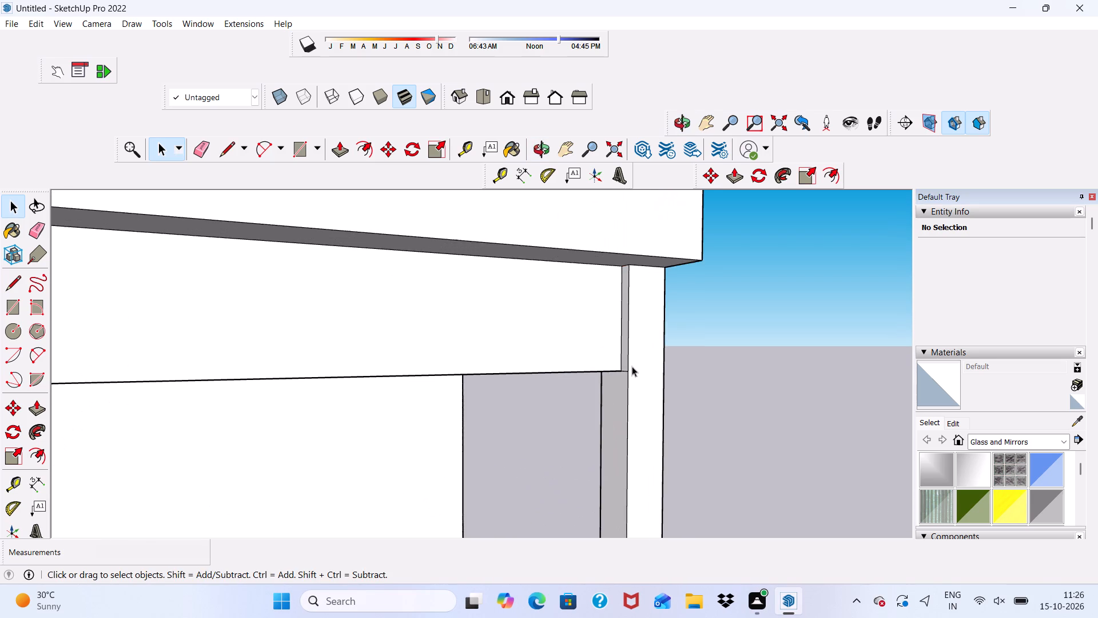
scroll(395, 345, down, 17)
middle_drag(559, 348, 444, 318)
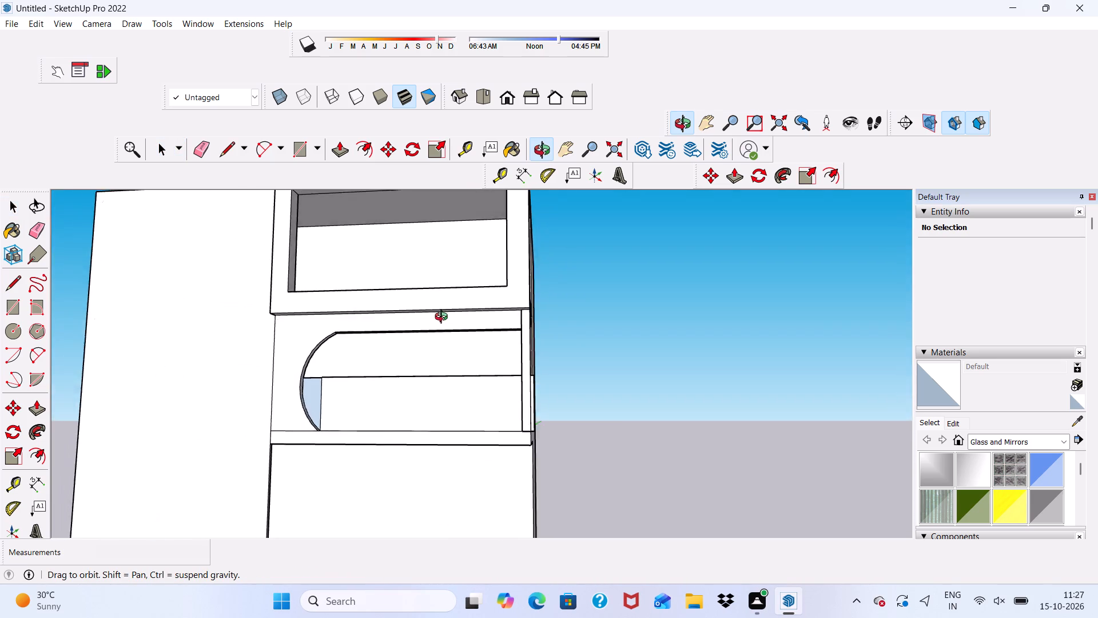
Push/Pull the corner post's front face outward 9", flush with the projecting upper frame.
middle_drag(444, 318, 364, 368)
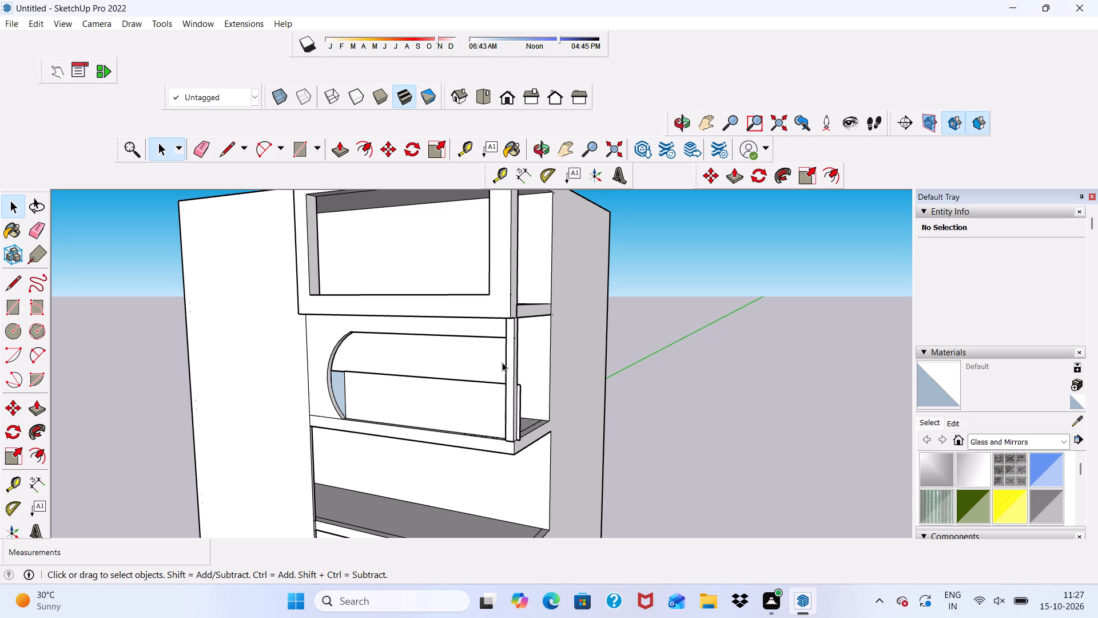
scroll(533, 356, up, 9)
click(492, 314)
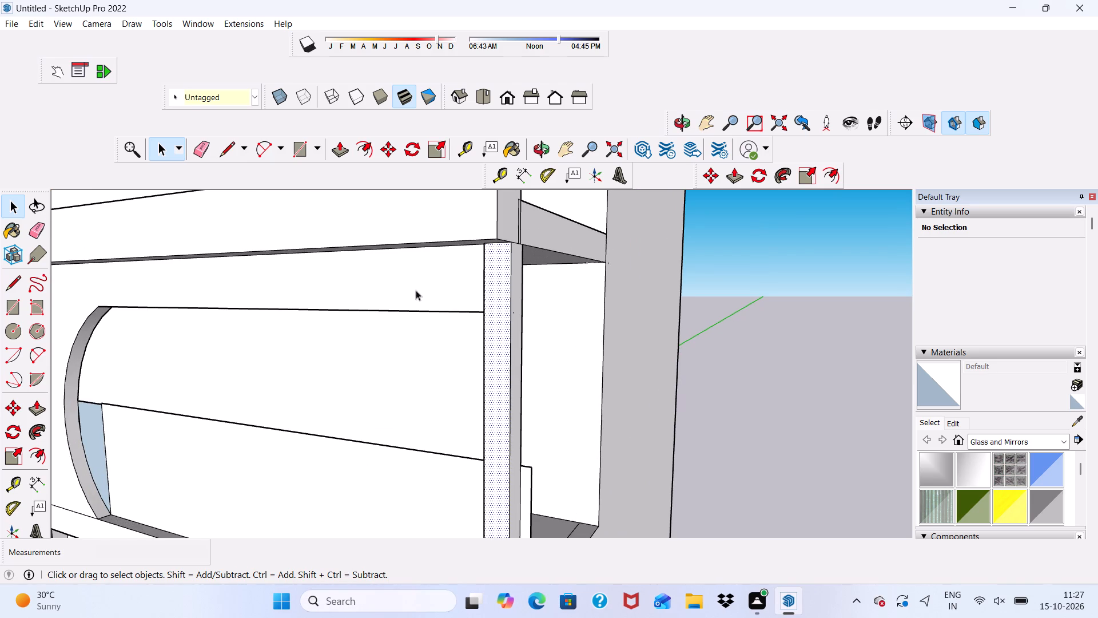
click(344, 149)
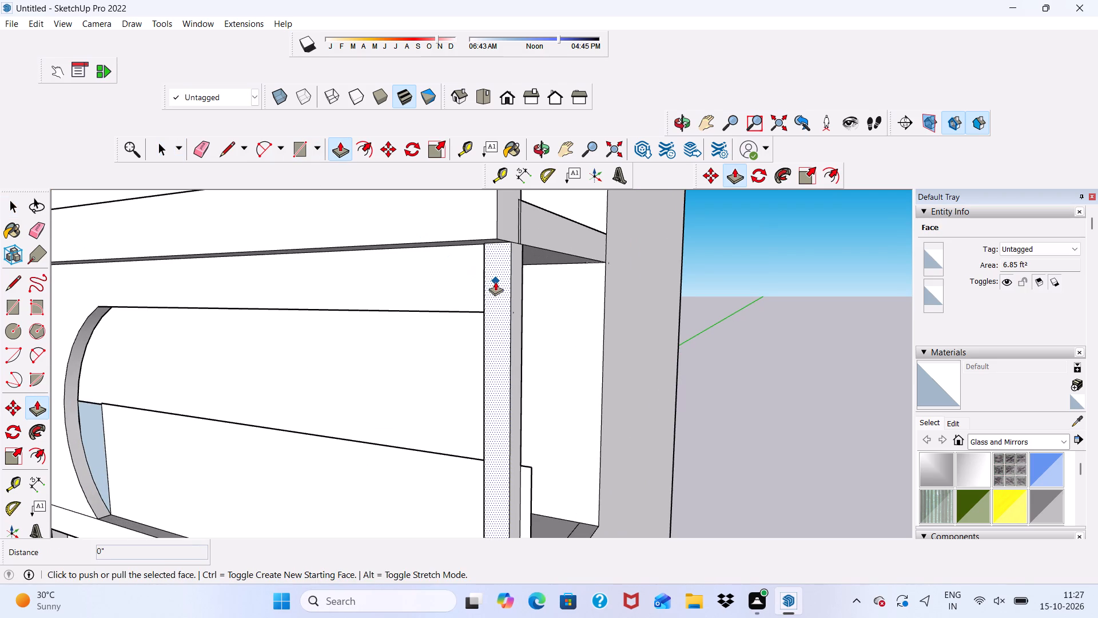
click(496, 282)
click(479, 256)
Push/Pull the front face of the ledge beneath the post outward 11", flush with the post's front.
scroll(485, 257, down, 5)
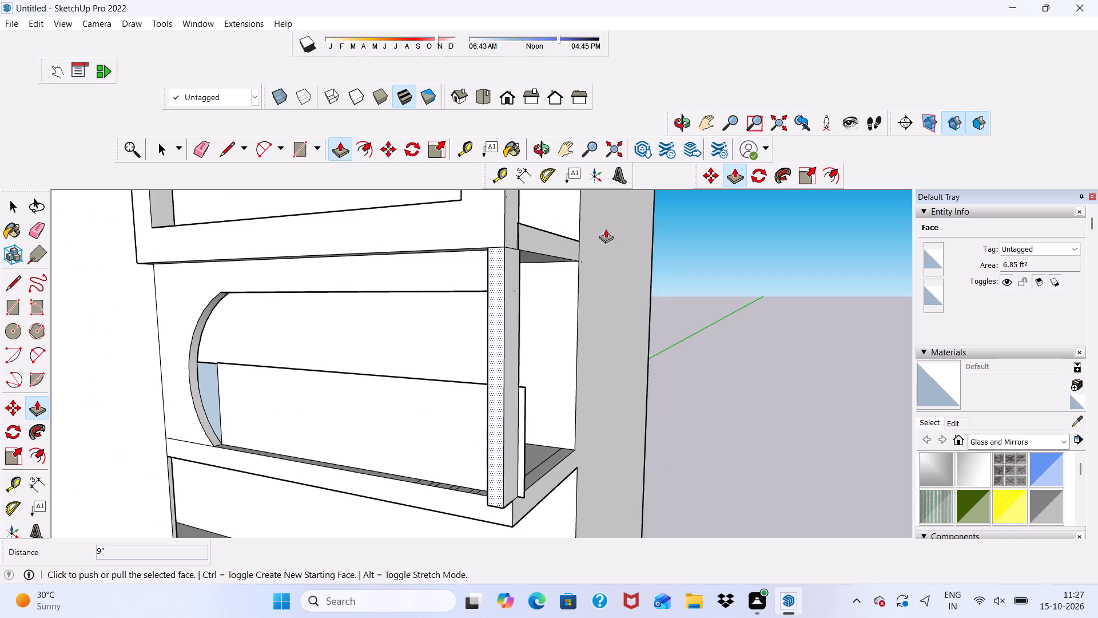
scroll(606, 229, down, 6)
middle_drag(558, 401, 558, 323)
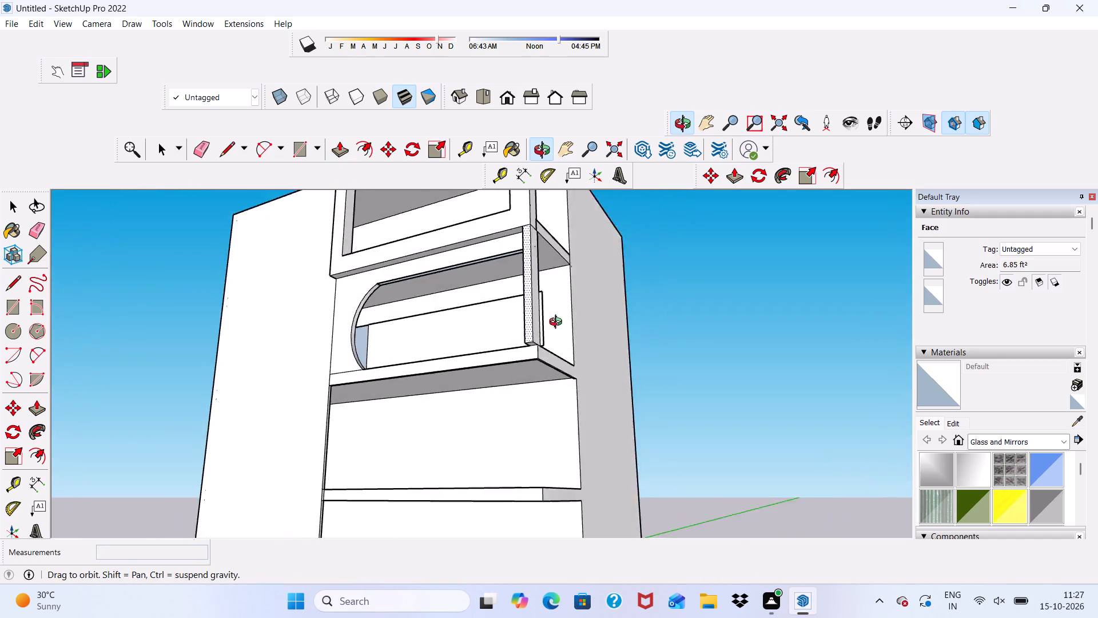
middle_drag(558, 323, 582, 329)
scroll(524, 370, up, 9)
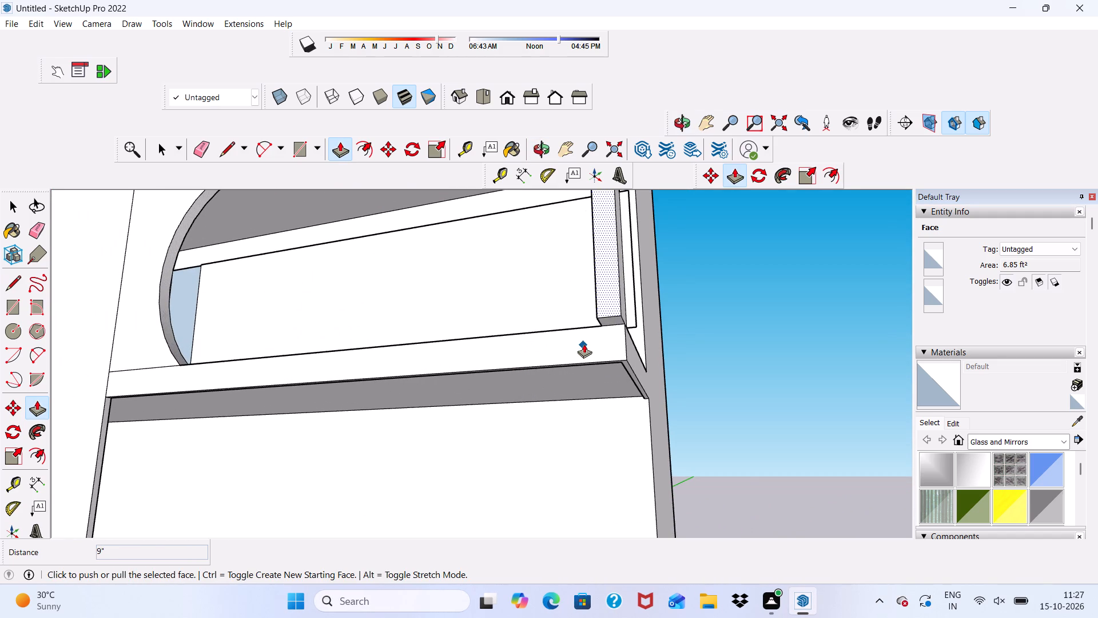
key(space)
click(598, 355)
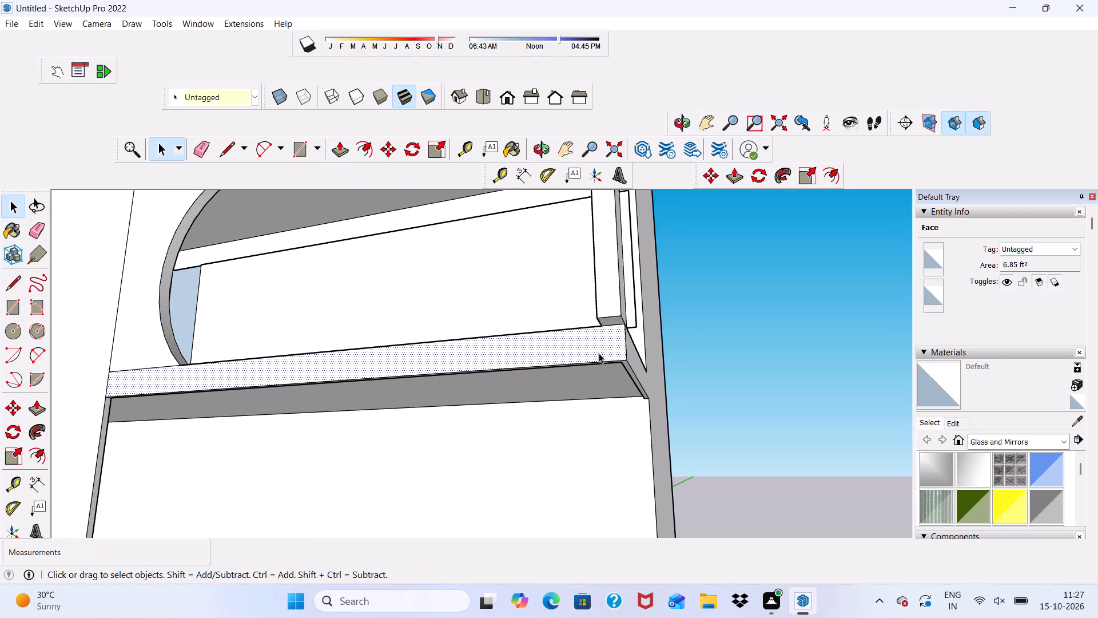
click(335, 152)
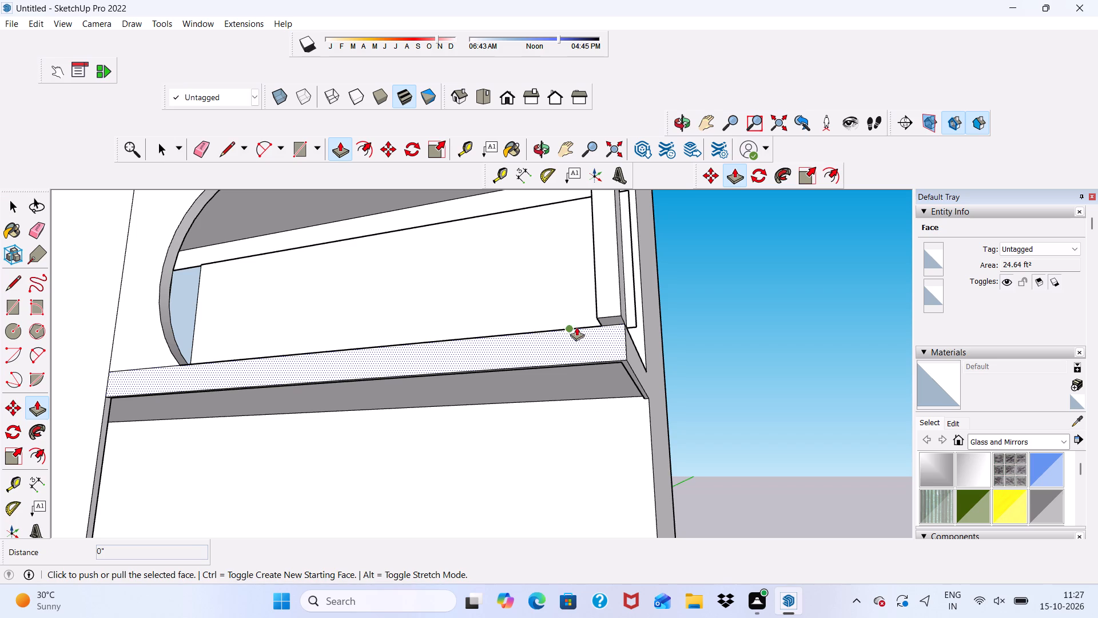
click(575, 341)
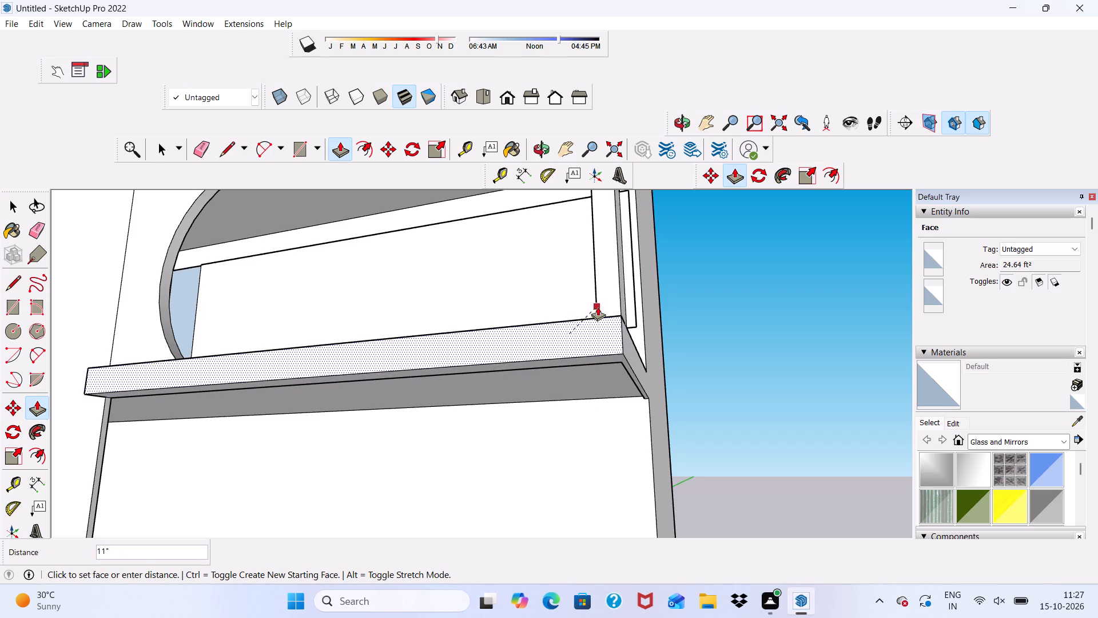
click(600, 305)
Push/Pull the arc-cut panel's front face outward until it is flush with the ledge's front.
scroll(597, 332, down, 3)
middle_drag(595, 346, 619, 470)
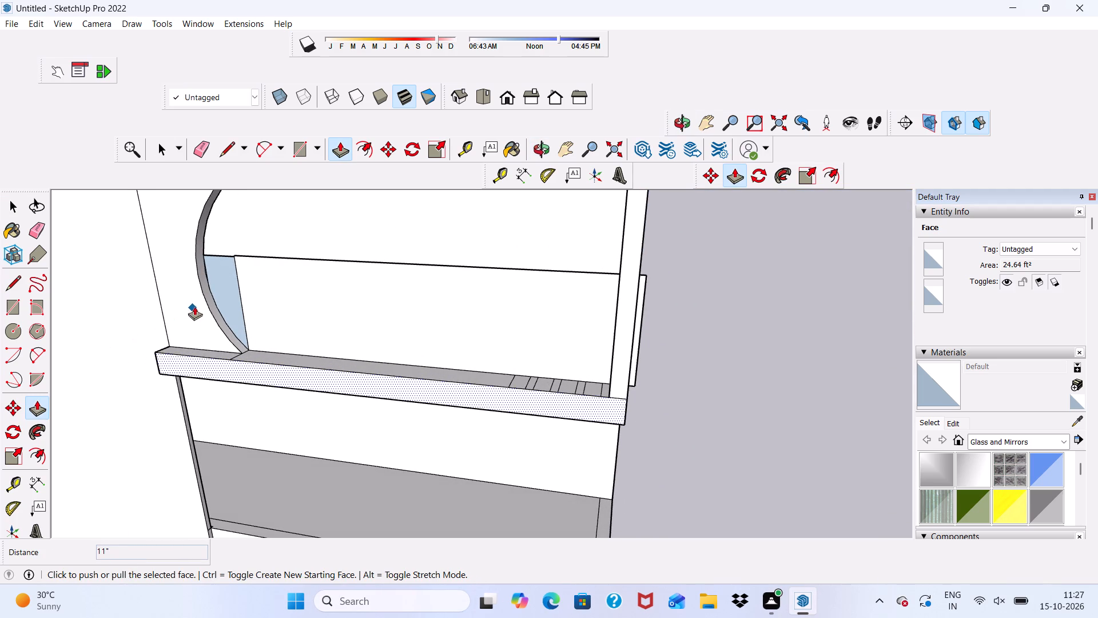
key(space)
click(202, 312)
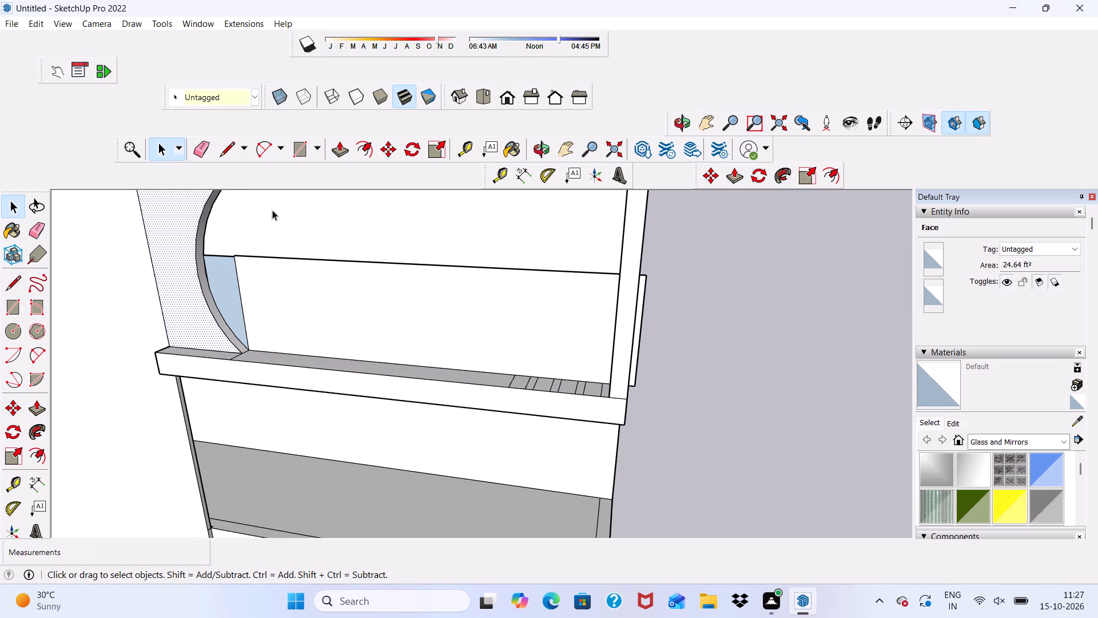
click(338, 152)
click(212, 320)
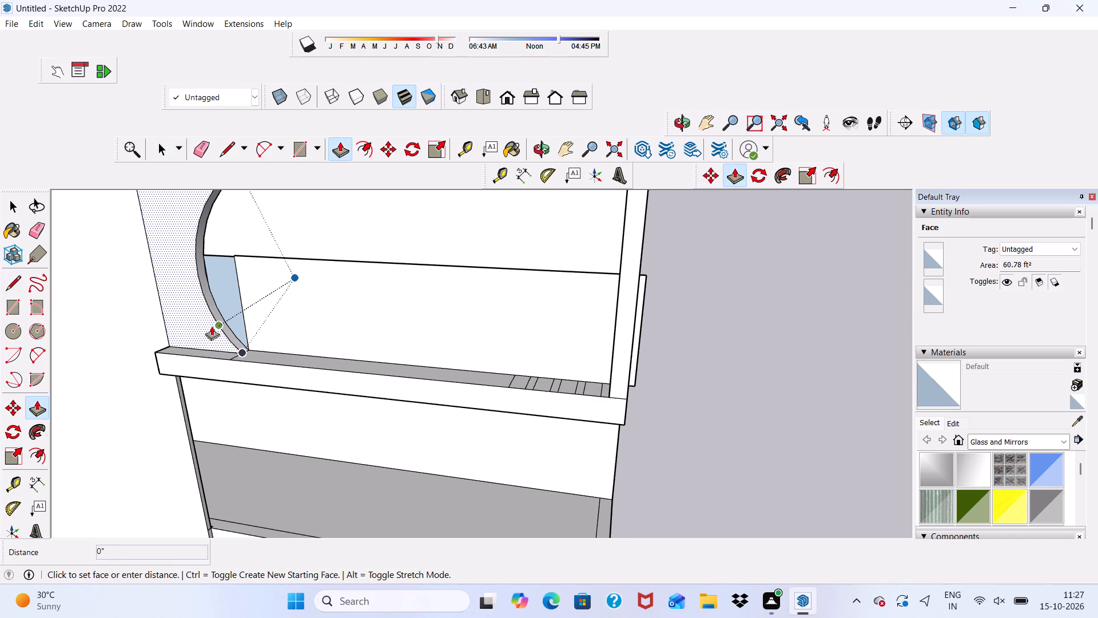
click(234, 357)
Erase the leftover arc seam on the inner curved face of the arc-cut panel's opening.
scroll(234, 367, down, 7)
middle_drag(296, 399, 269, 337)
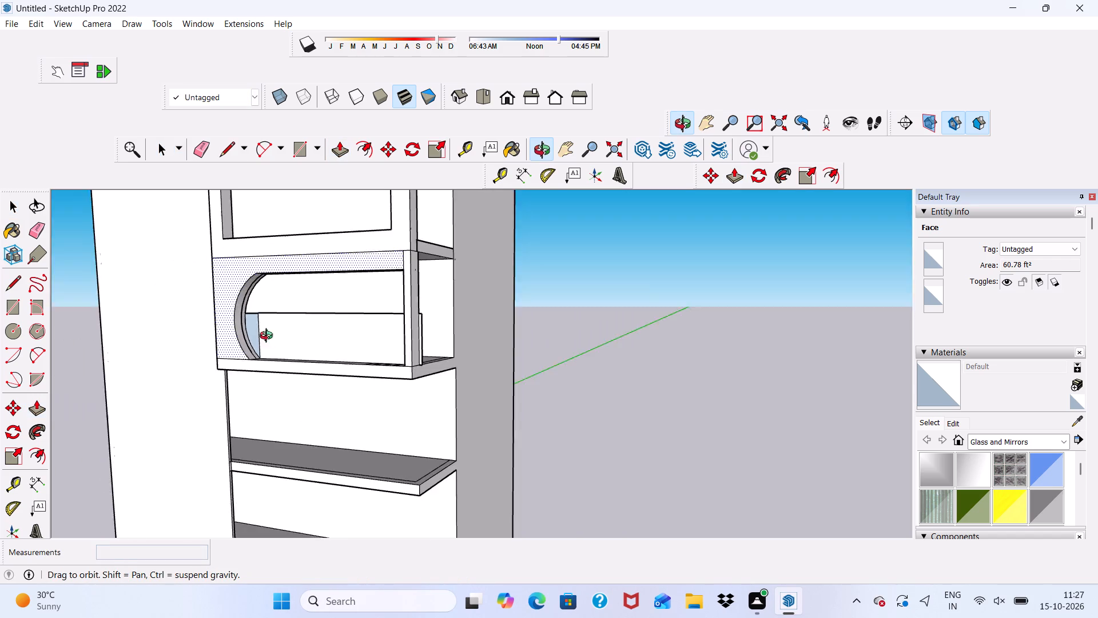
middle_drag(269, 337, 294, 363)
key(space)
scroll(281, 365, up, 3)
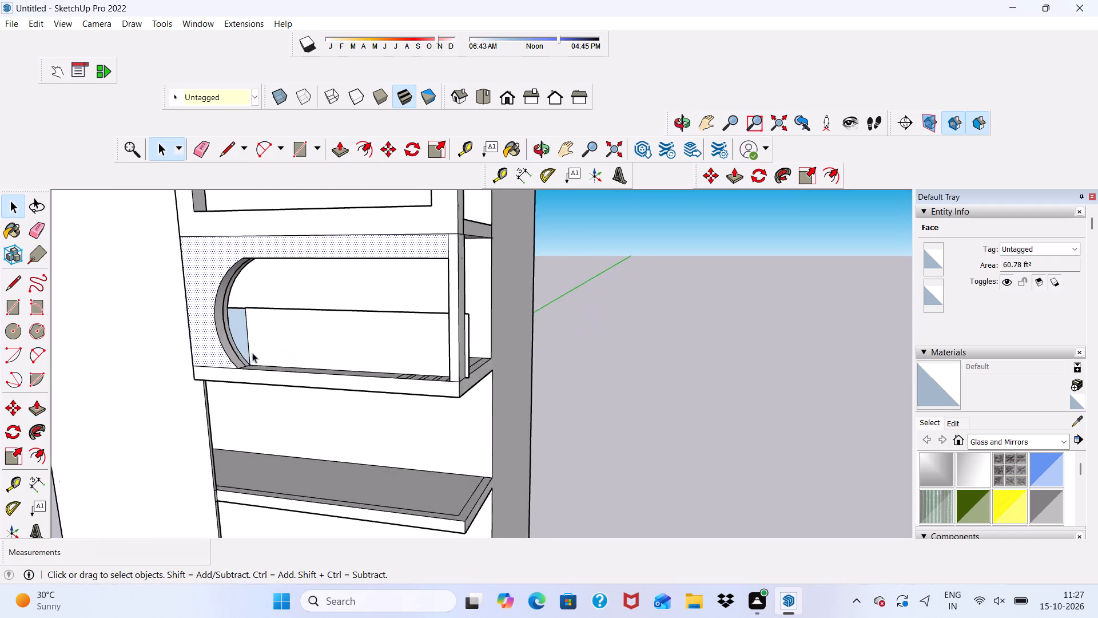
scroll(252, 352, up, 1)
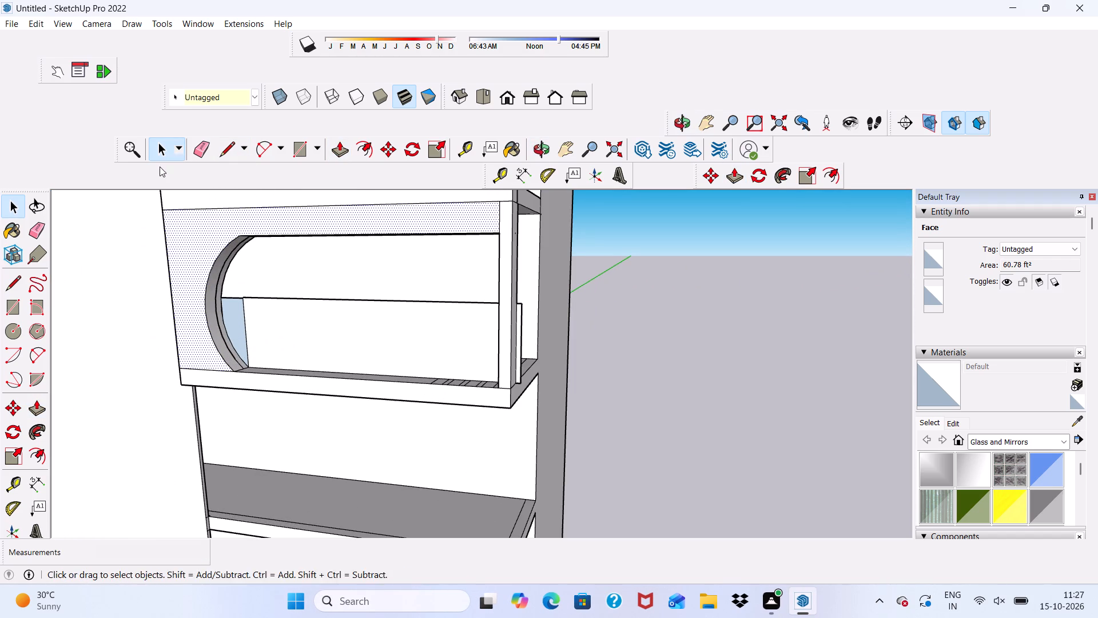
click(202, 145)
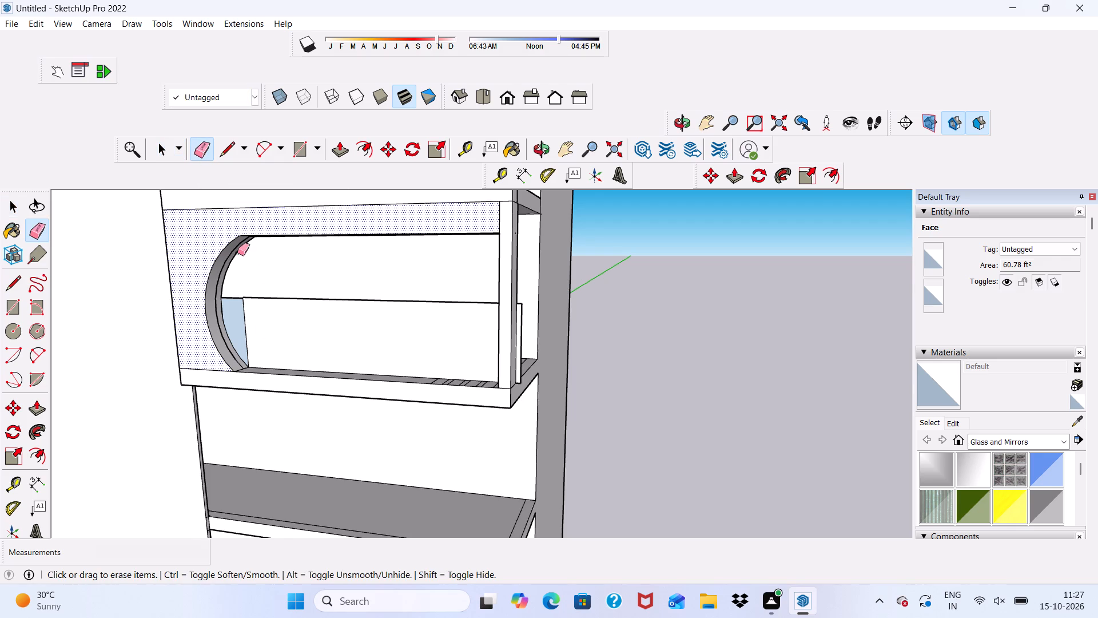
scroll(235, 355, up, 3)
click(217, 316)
Examine the arc-cut panel from the front and side against the post, the ledge and the upper frame.
scroll(230, 399, down, 4)
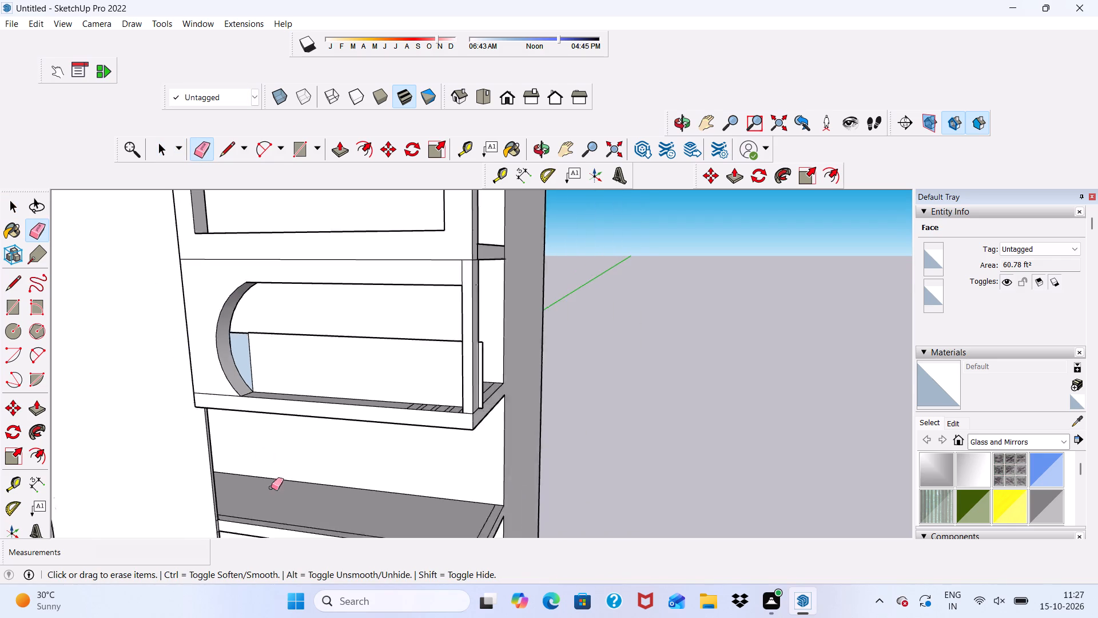
scroll(271, 488, down, 2)
middle_drag(261, 405, 356, 332)
scroll(234, 416, down, 5)
scroll(328, 387, down, 1)
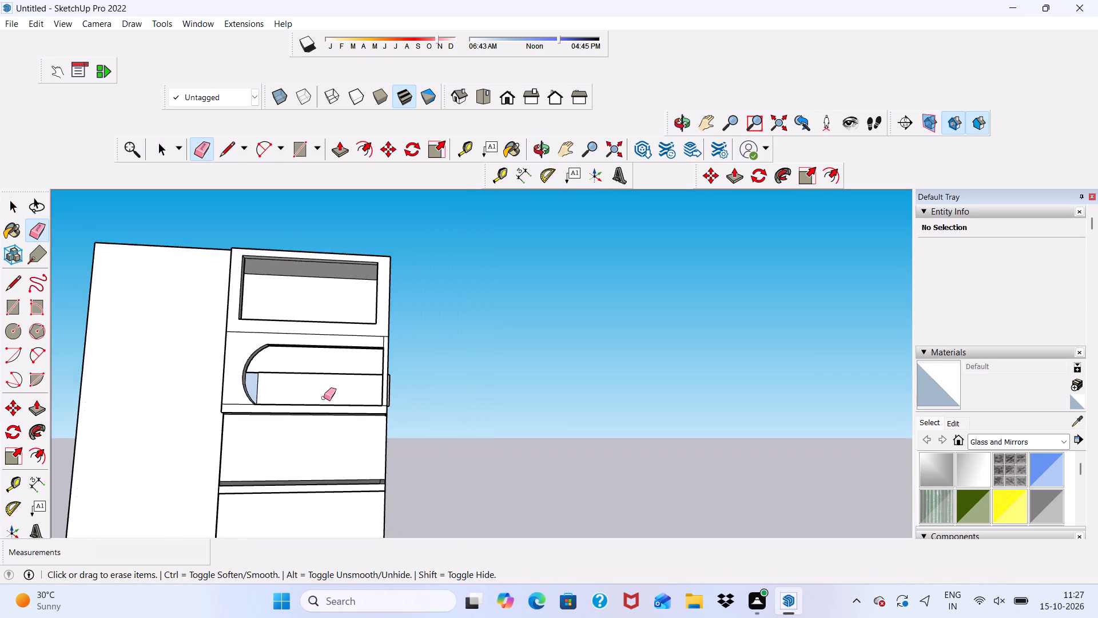
middle_drag(320, 400, 234, 453)
scroll(334, 356, up, 8)
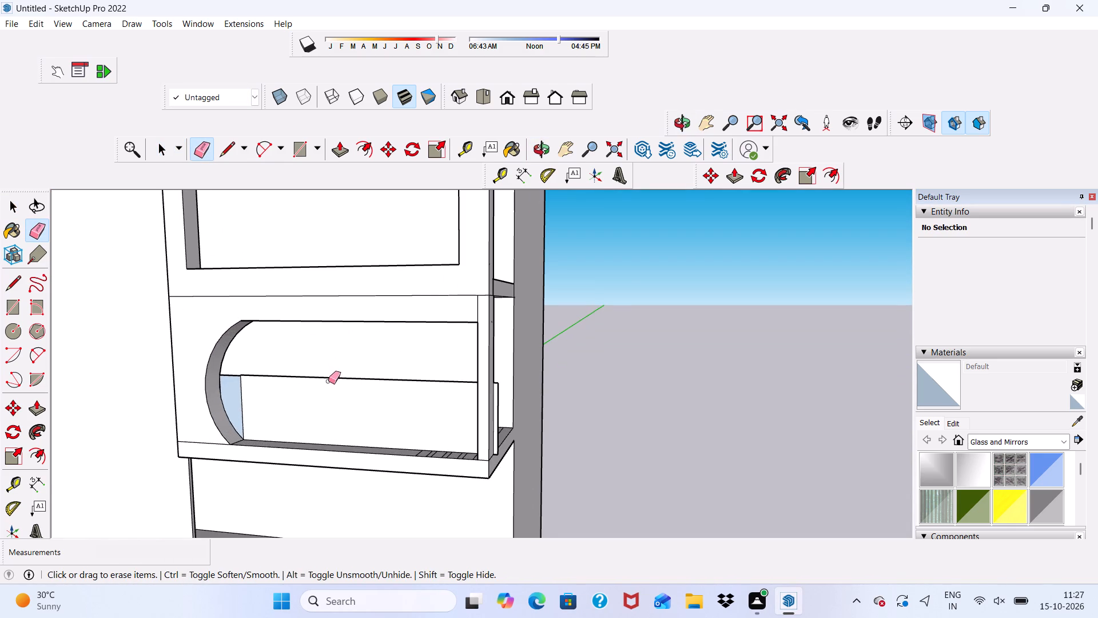
scroll(327, 368, up, 4)
click(311, 389)
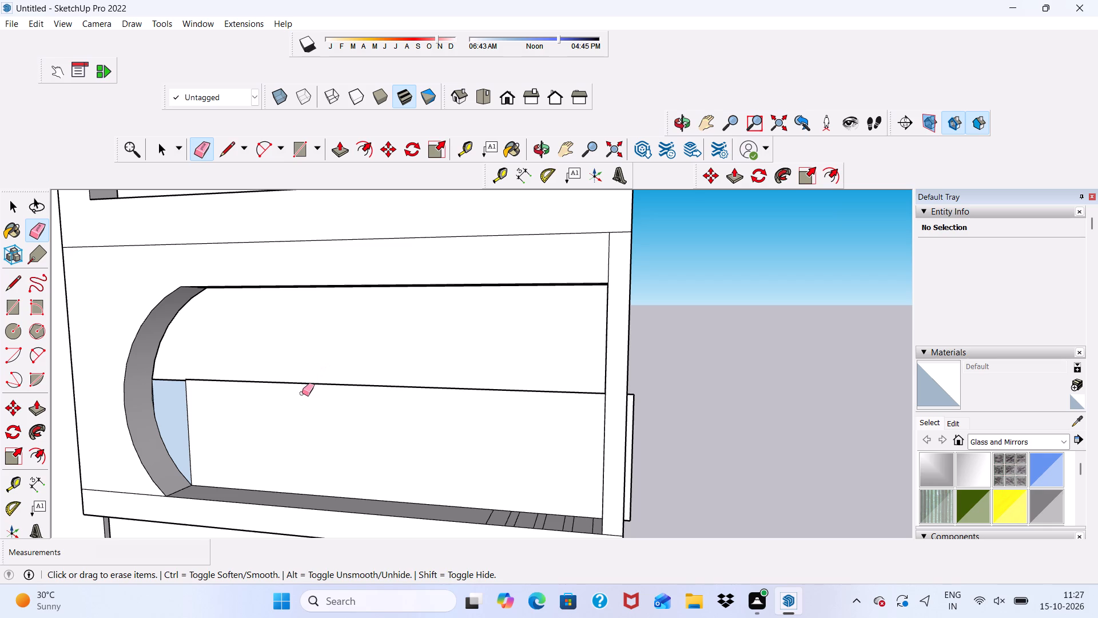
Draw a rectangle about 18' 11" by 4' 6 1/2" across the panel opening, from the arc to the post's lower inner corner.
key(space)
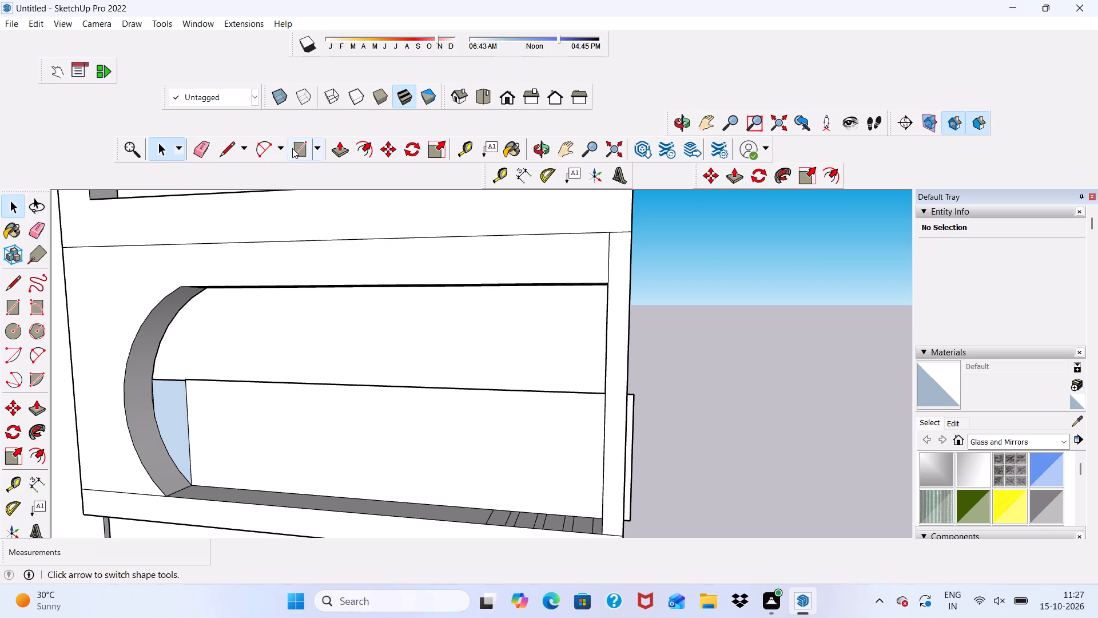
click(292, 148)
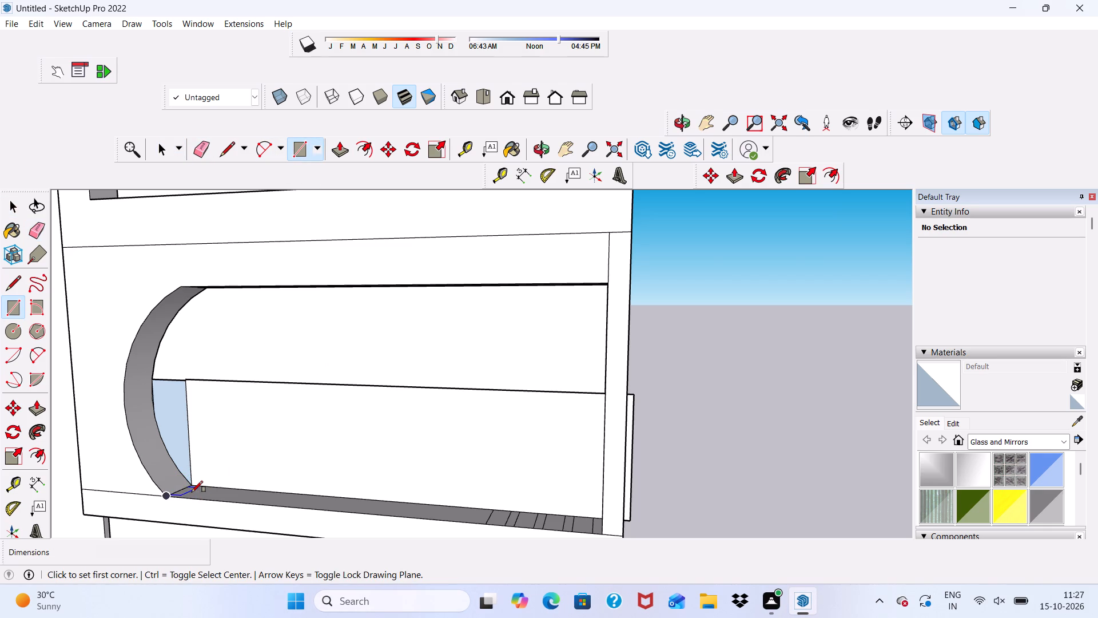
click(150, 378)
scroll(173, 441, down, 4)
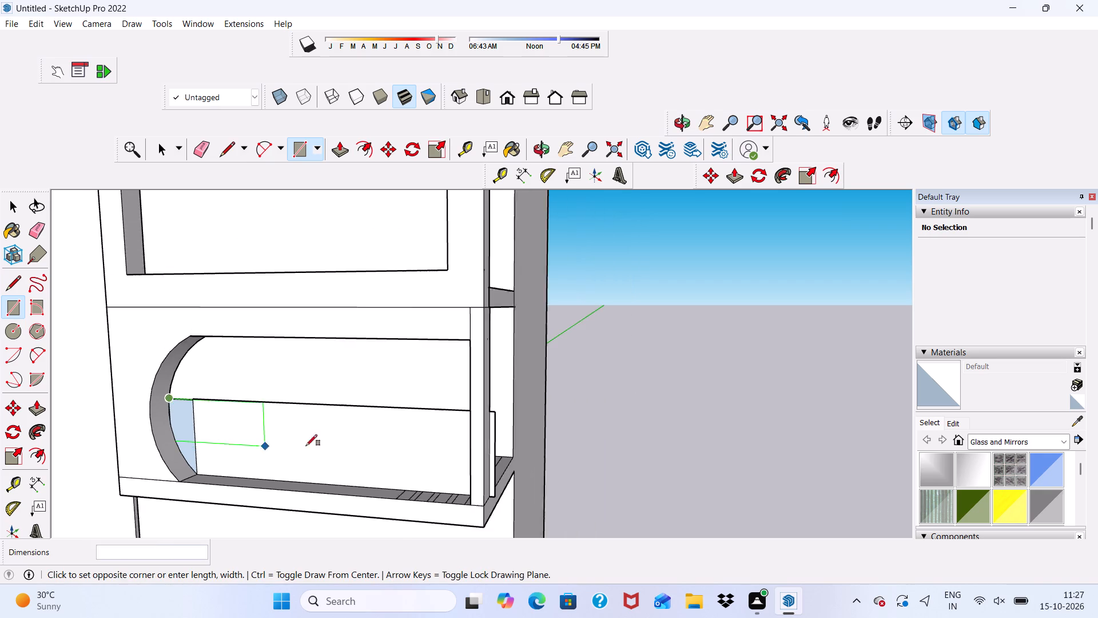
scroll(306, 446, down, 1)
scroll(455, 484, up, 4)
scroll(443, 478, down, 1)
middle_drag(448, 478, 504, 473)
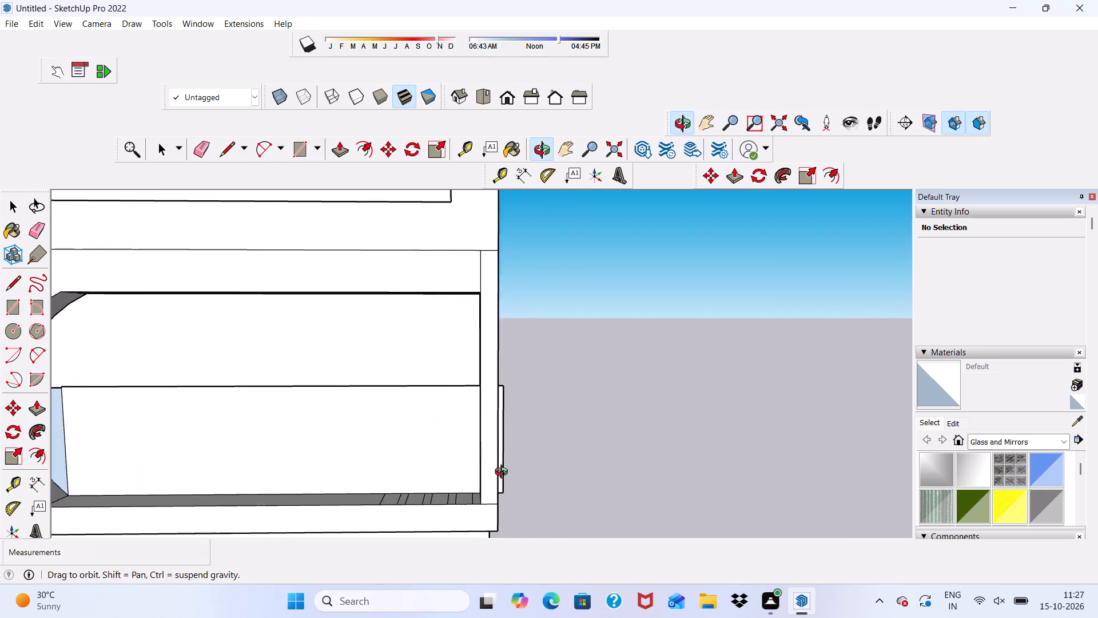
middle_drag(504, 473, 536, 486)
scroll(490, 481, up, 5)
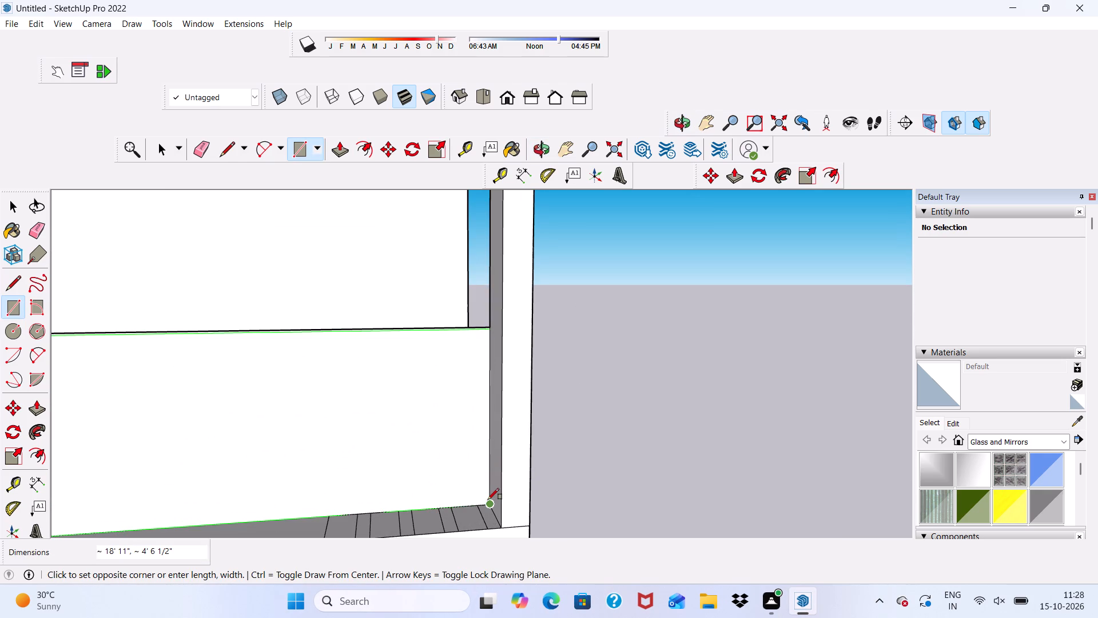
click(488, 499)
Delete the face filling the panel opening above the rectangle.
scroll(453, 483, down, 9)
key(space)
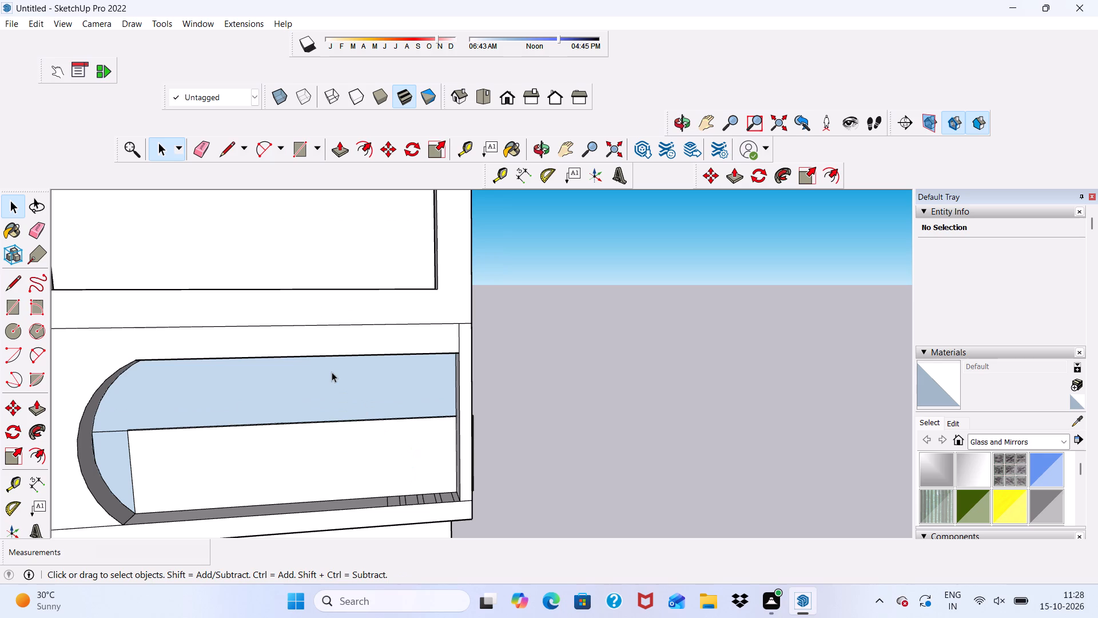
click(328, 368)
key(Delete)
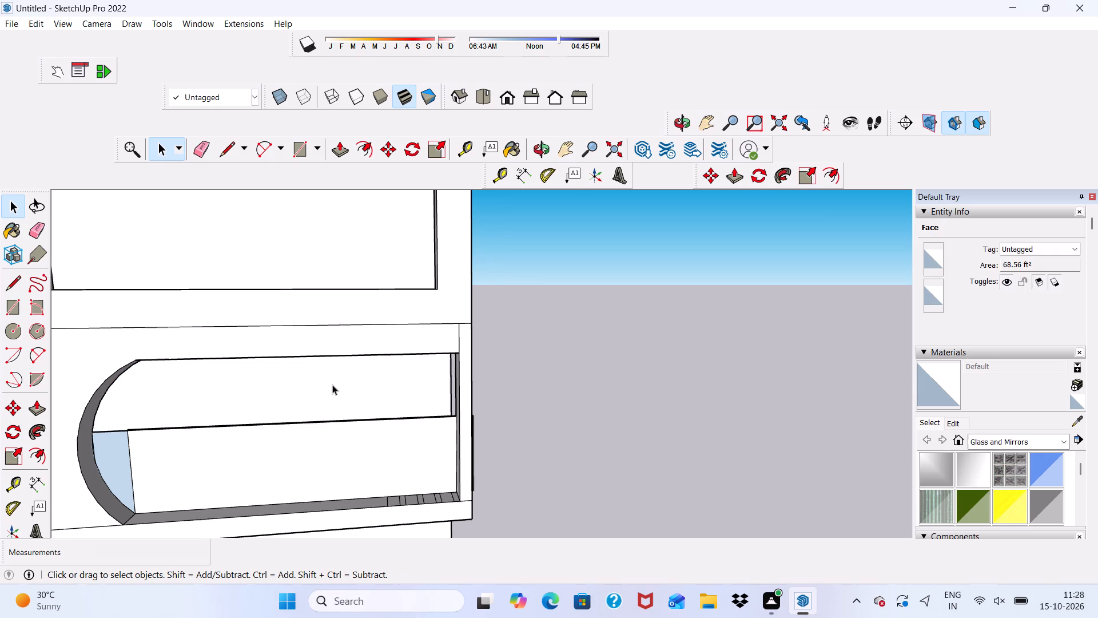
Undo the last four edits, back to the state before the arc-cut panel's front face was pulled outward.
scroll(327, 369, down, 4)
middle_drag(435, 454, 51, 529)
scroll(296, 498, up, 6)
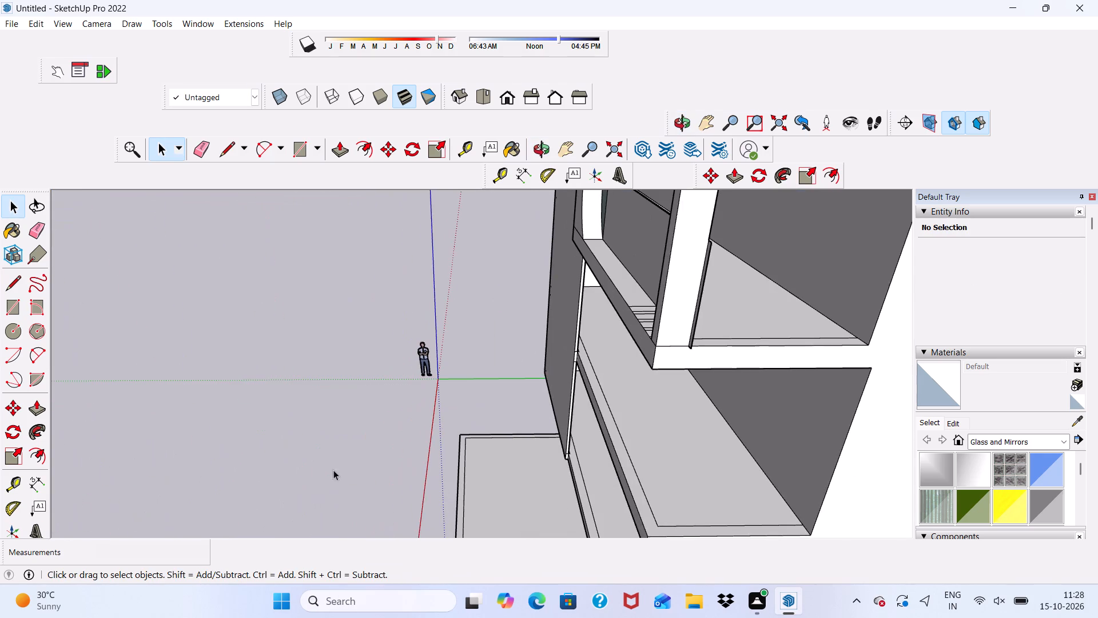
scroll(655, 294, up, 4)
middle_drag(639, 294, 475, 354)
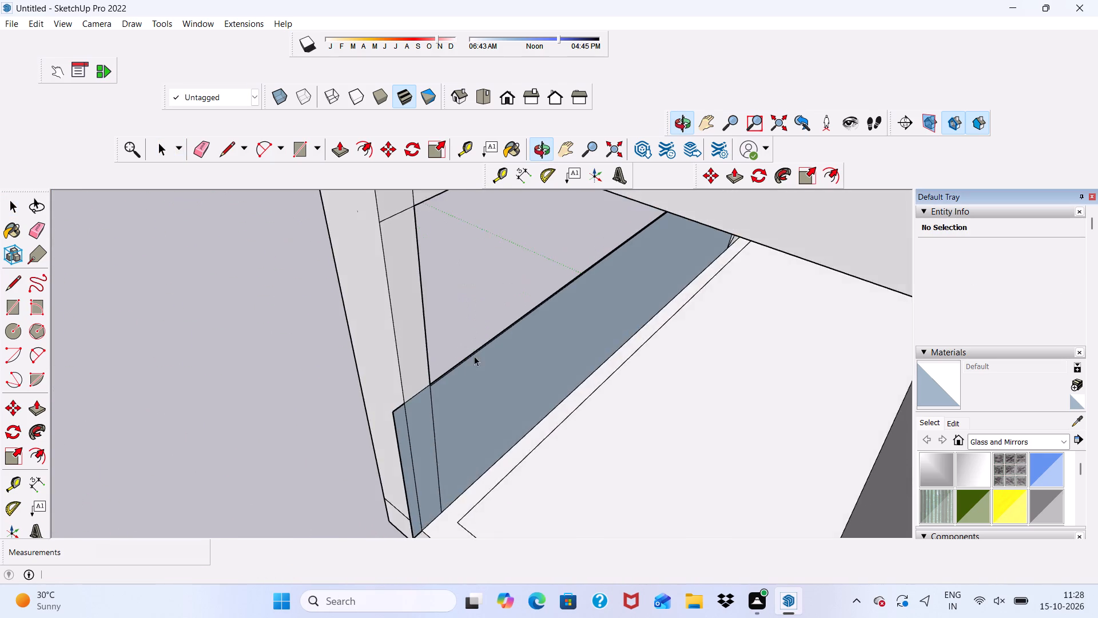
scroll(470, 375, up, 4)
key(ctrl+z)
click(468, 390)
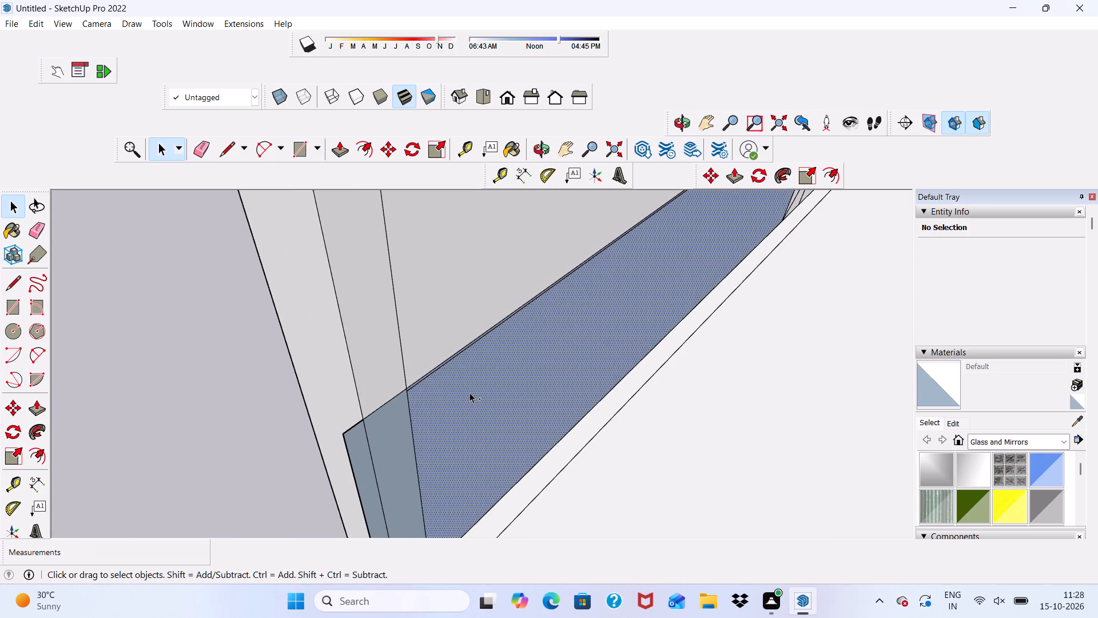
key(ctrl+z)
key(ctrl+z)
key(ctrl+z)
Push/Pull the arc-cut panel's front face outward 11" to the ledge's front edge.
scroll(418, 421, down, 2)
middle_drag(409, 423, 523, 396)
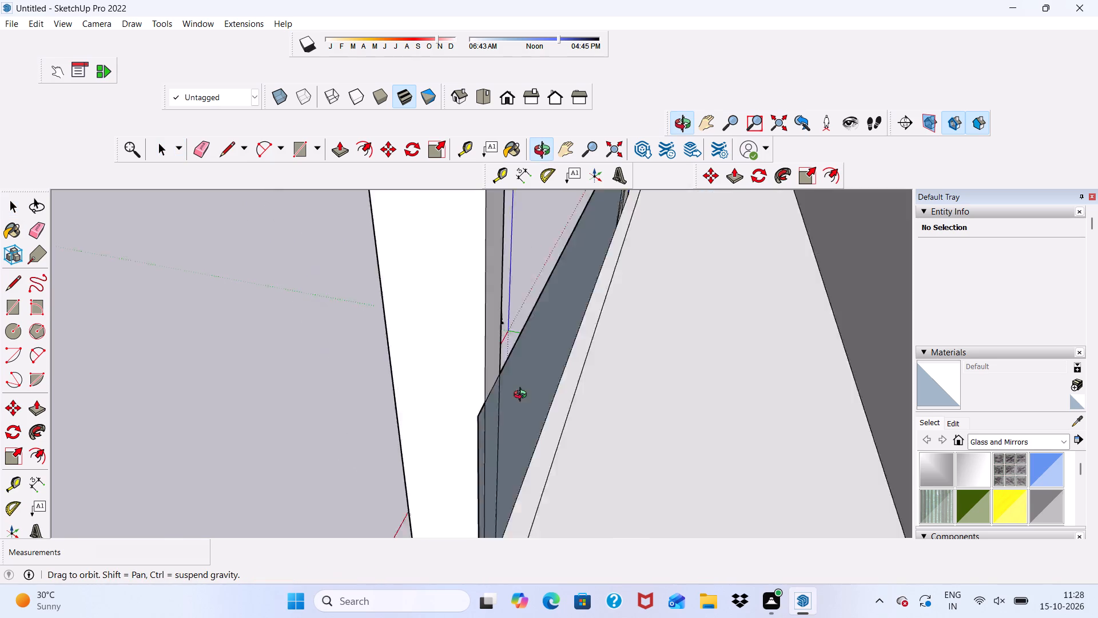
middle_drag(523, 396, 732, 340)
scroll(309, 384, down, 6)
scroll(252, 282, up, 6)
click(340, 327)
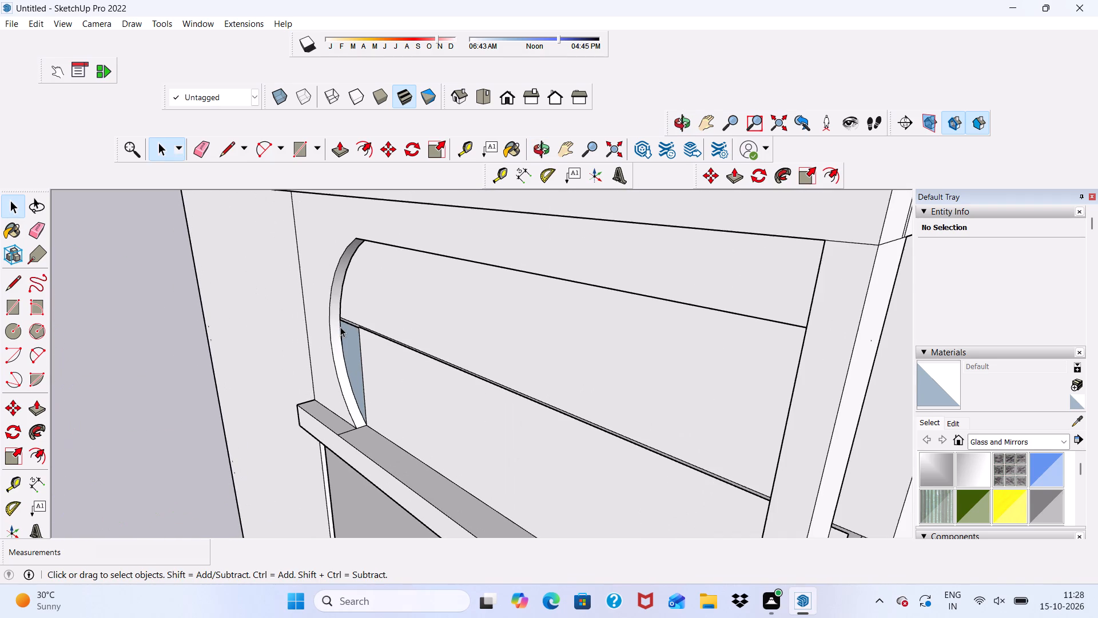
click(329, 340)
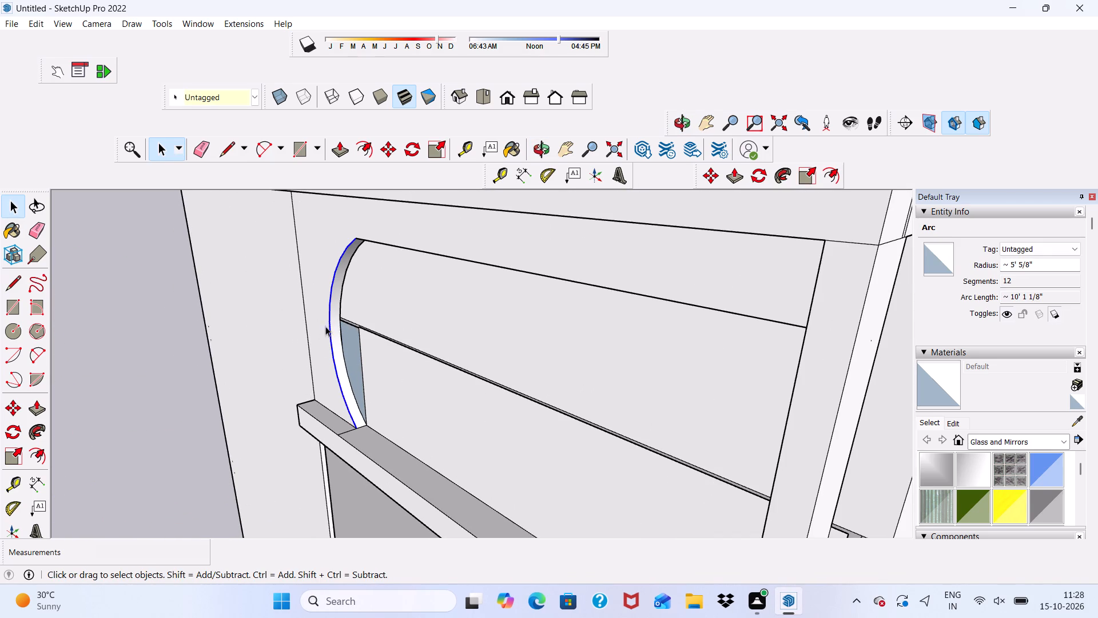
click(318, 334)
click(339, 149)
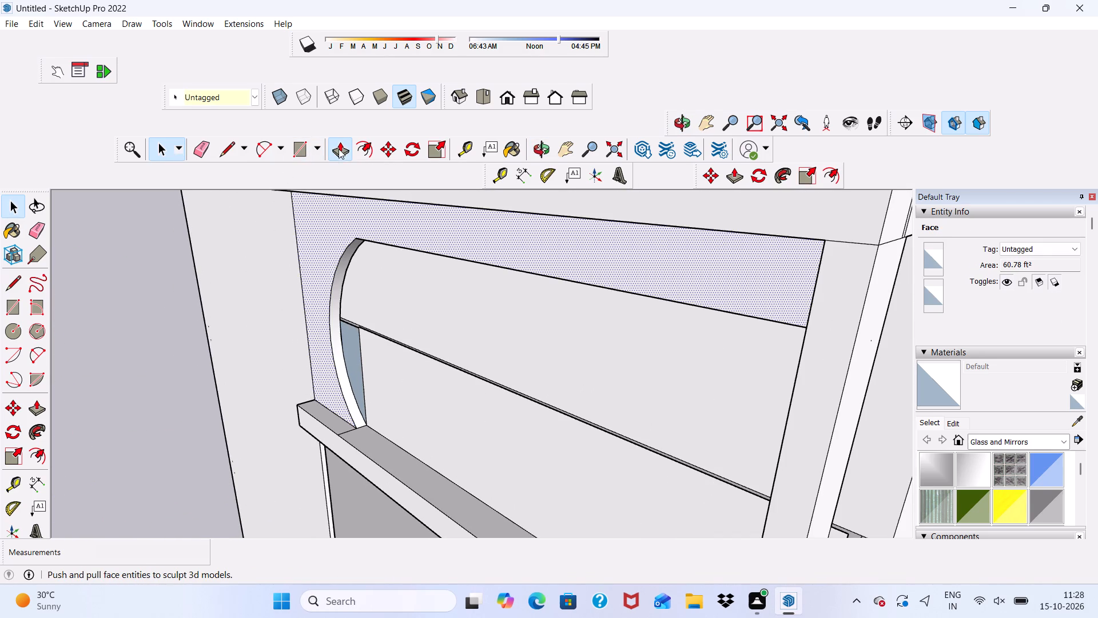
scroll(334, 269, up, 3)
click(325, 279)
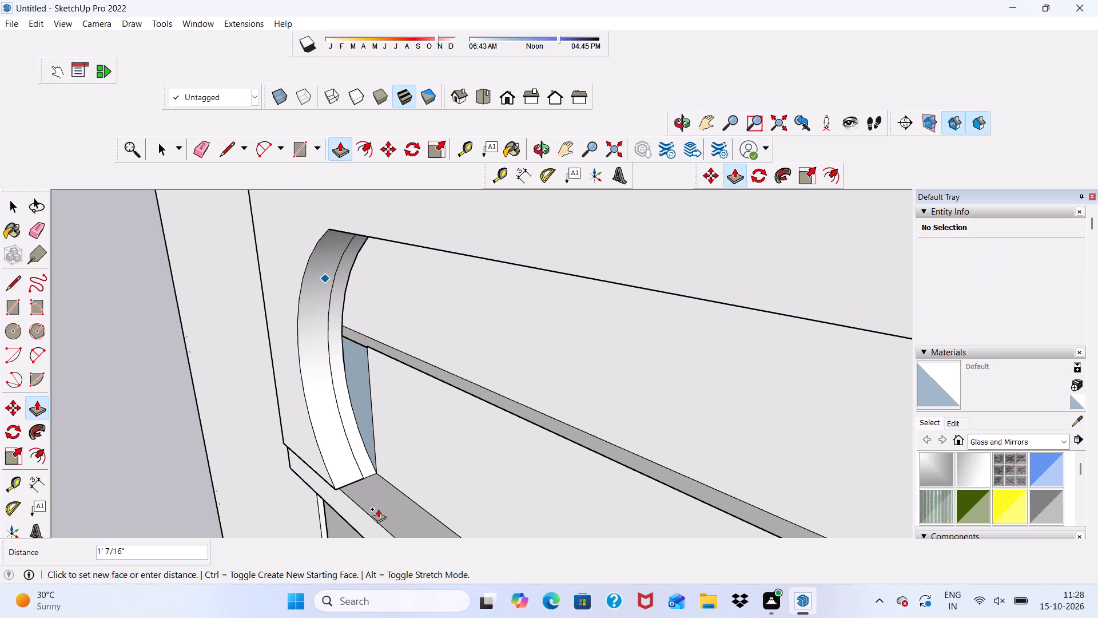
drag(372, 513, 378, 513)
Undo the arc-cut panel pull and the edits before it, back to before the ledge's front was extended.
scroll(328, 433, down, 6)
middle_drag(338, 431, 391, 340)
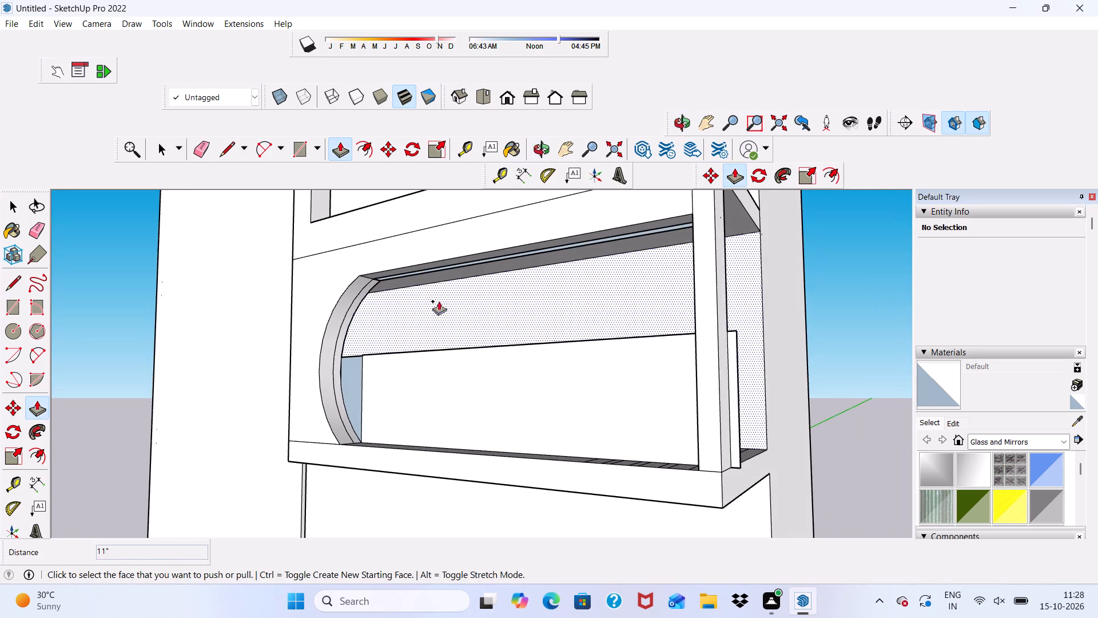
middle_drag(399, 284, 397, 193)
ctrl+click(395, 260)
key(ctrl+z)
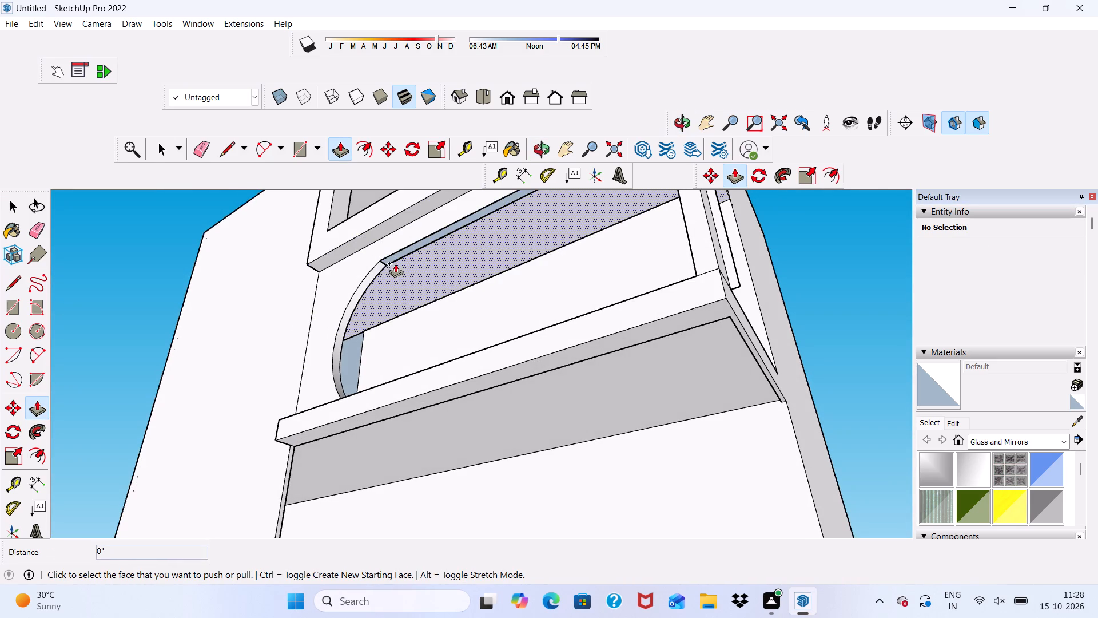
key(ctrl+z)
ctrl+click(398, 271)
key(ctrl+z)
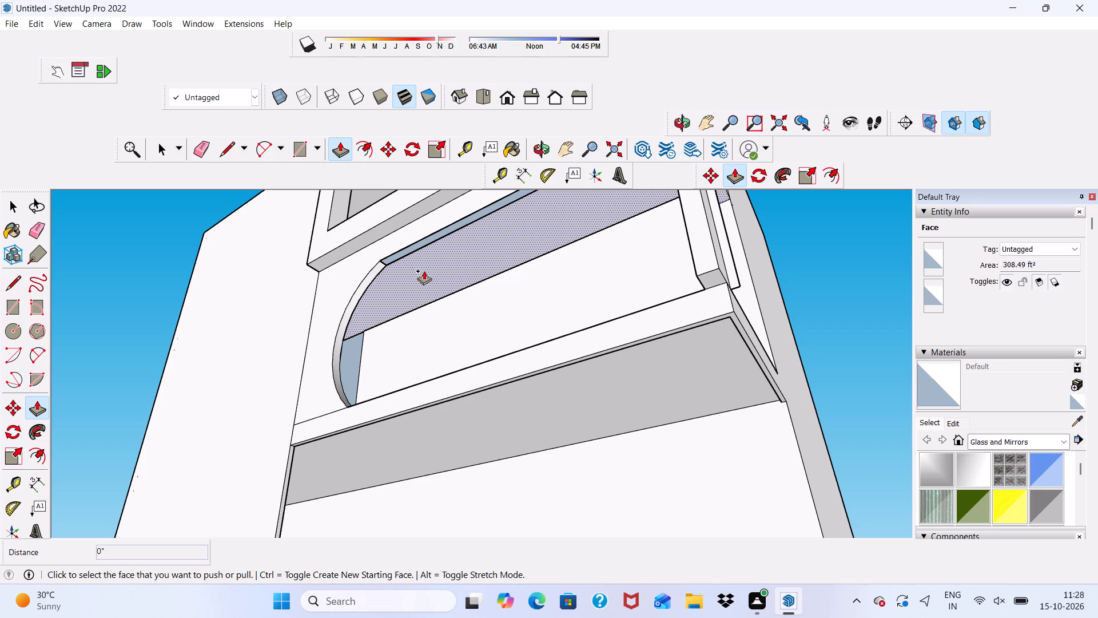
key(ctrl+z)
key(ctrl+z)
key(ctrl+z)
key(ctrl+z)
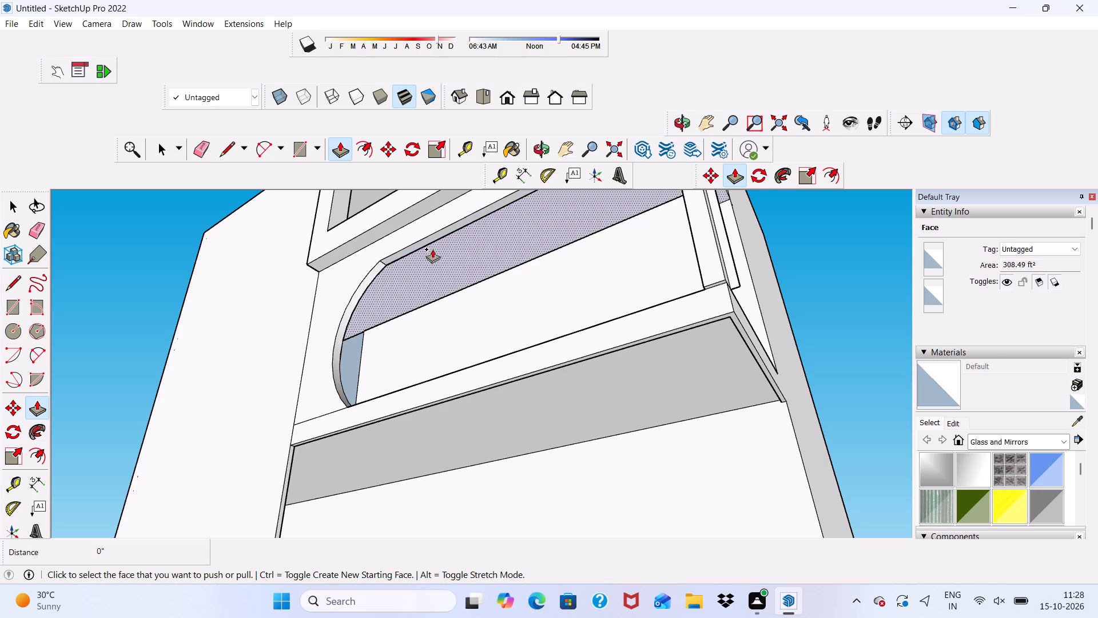
Push/Pull the ledge's front face outward 11" to the lower front corner of the upper frame.
scroll(424, 244, up, 4)
scroll(387, 265, down, 11)
middle_drag(393, 307, 357, 394)
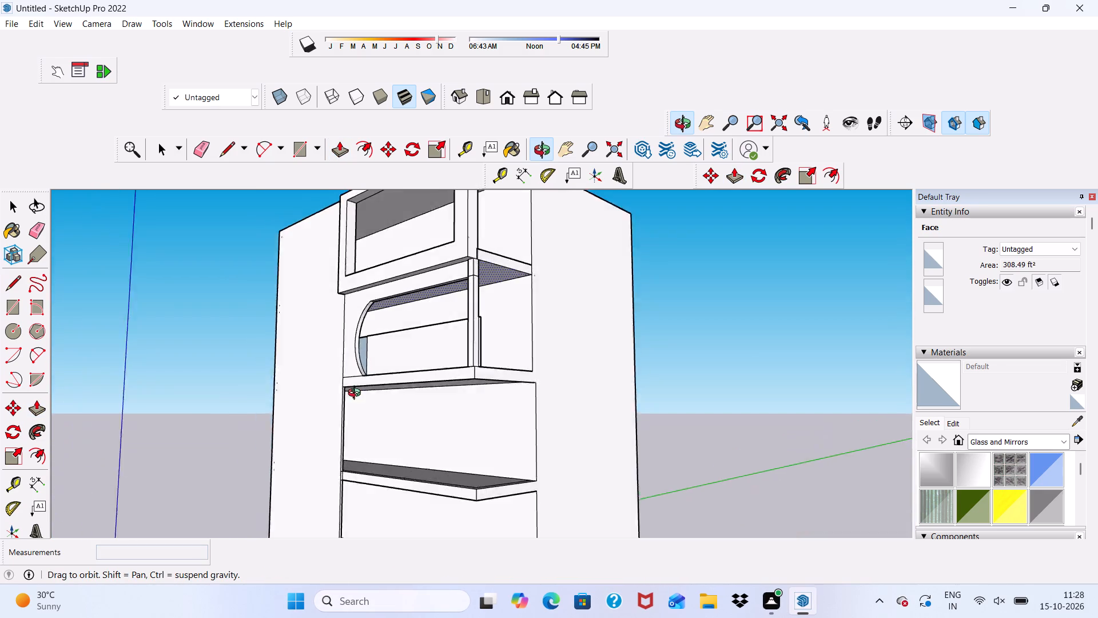
middle_drag(357, 394, 337, 391)
scroll(341, 348, up, 5)
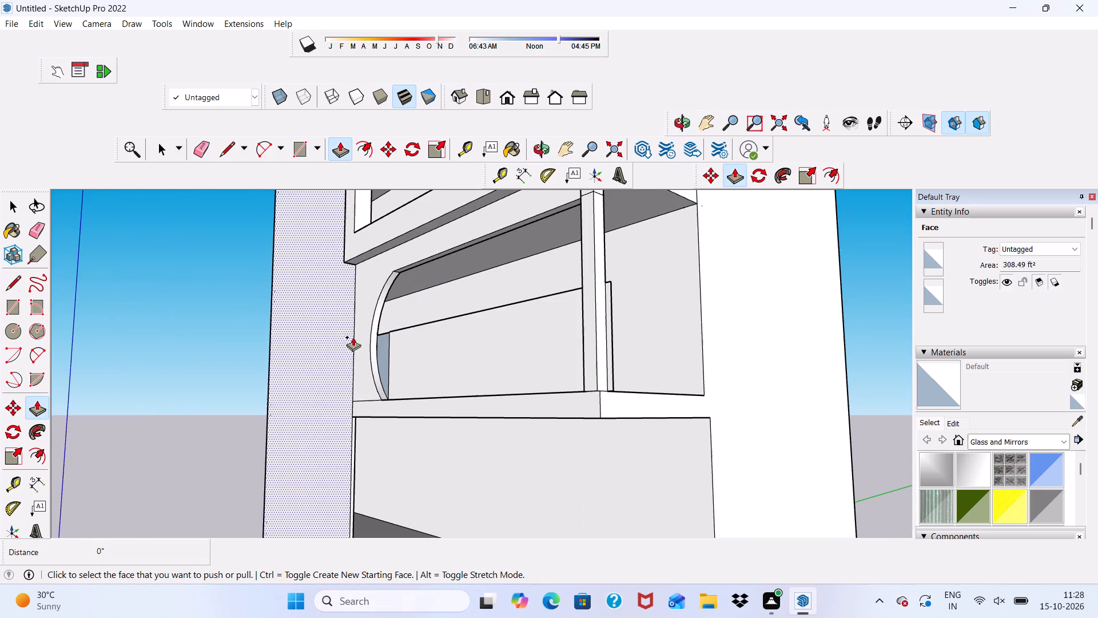
scroll(384, 405, up, 3)
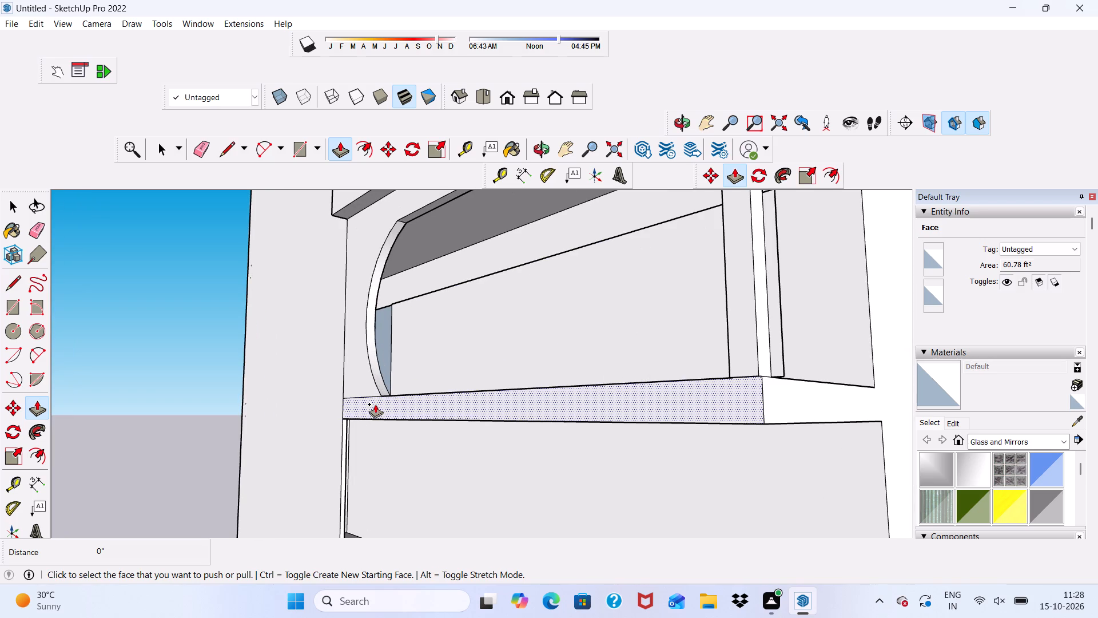
click(375, 404)
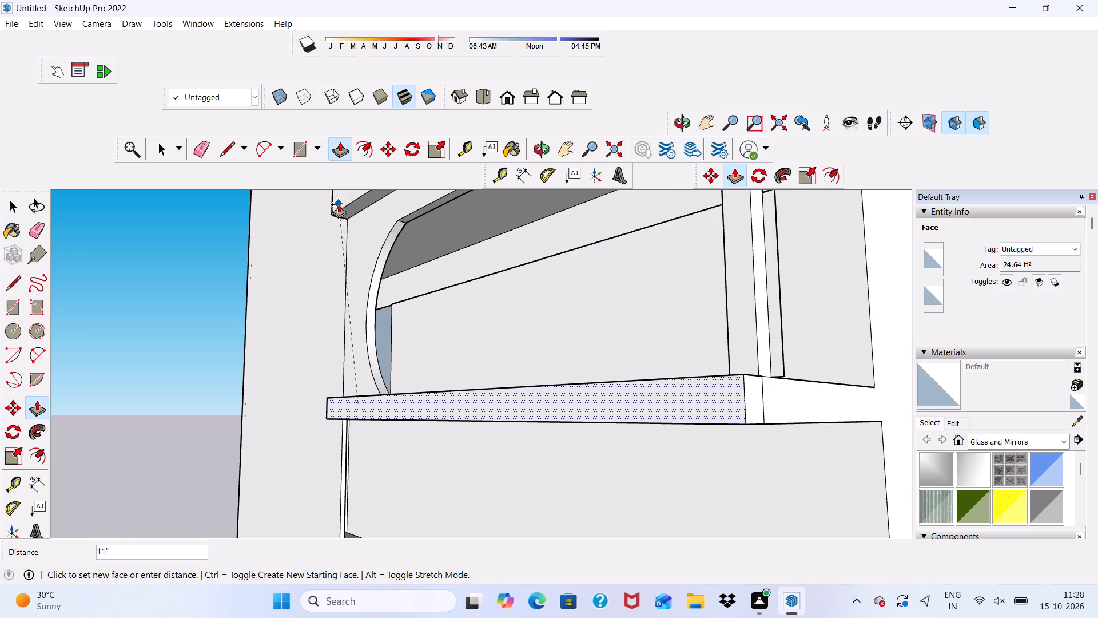
scroll(340, 210, up, 5)
click(335, 217)
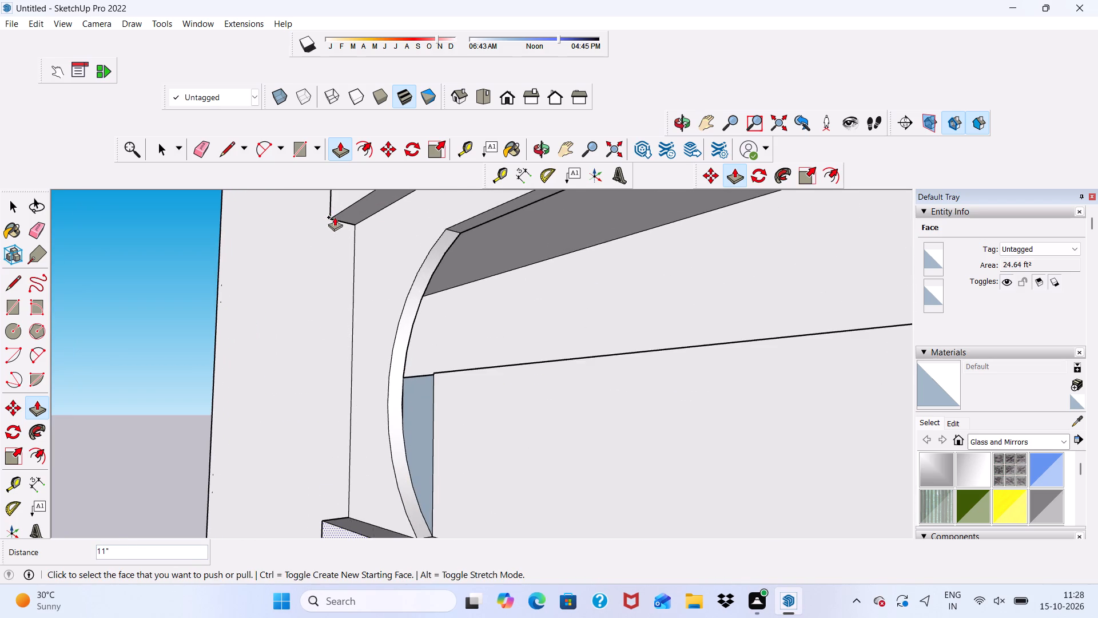
Push/Pull the arc-cut panel's front face outward 11" to the ledge's new front edge.
scroll(334, 229, down, 7)
middle_drag(354, 272, 361, 414)
scroll(361, 414, up, 5)
click(362, 363)
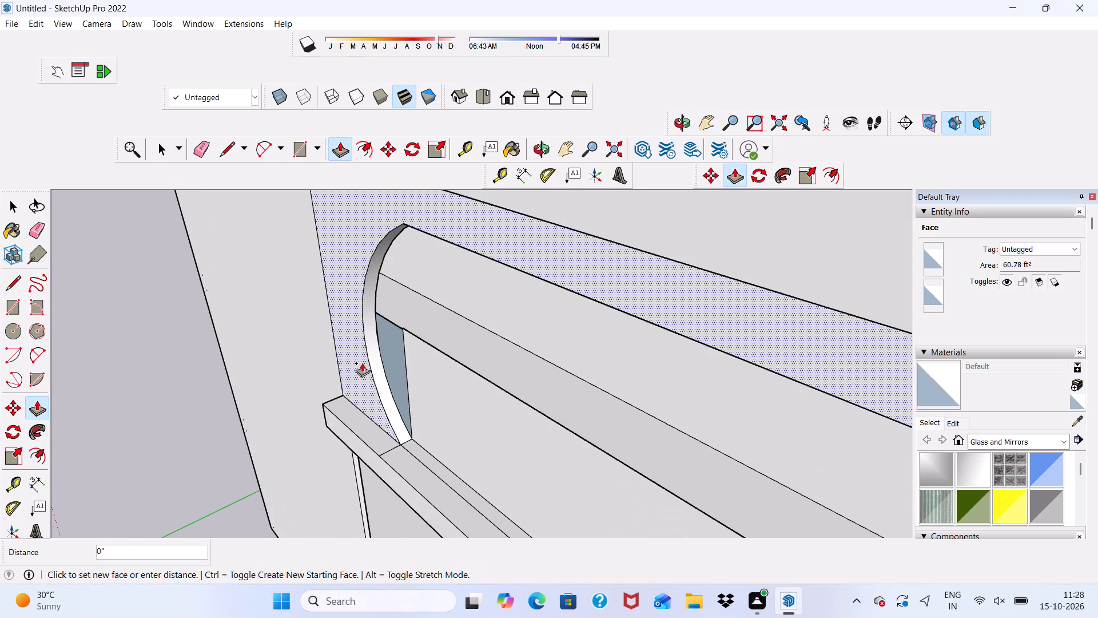
click(399, 479)
Erase the arc-shaped seam line running along the inner curved surface of the arc cut.
scroll(422, 449, up, 1)
scroll(340, 358, down, 4)
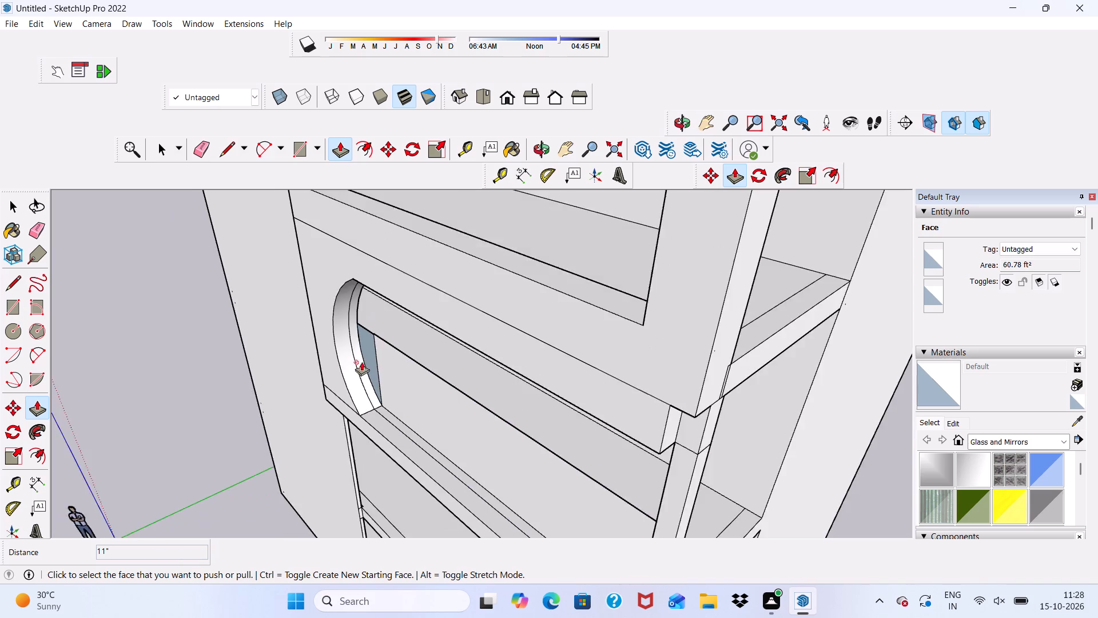
scroll(361, 362, down, 3)
middle_drag(345, 355, 359, 283)
scroll(371, 368, up, 6)
key(space)
scroll(349, 310, up, 2)
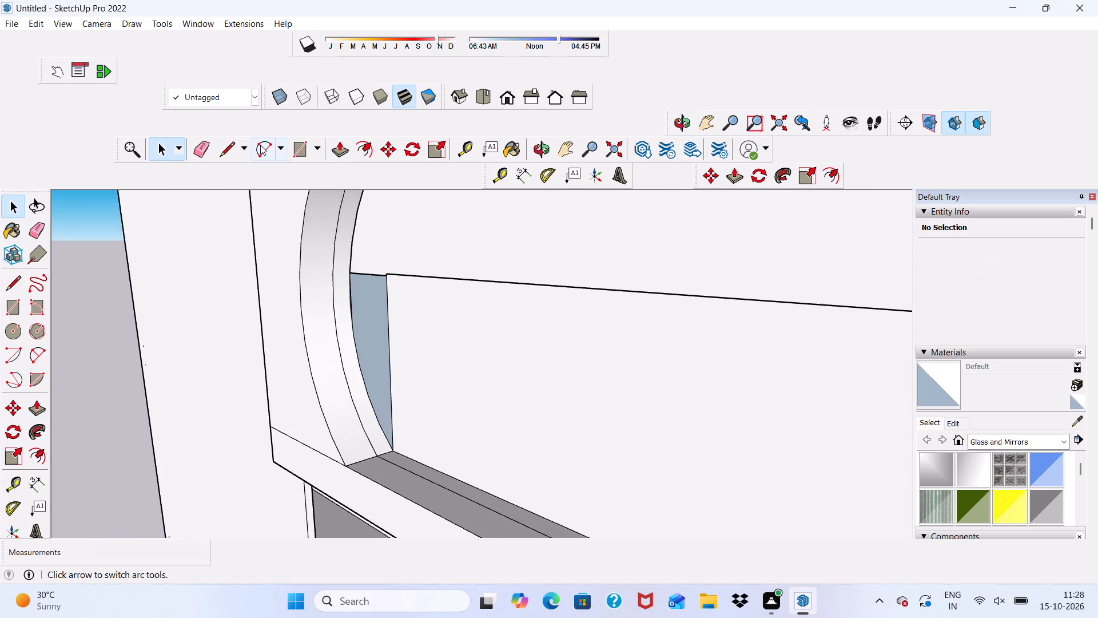
click(201, 146)
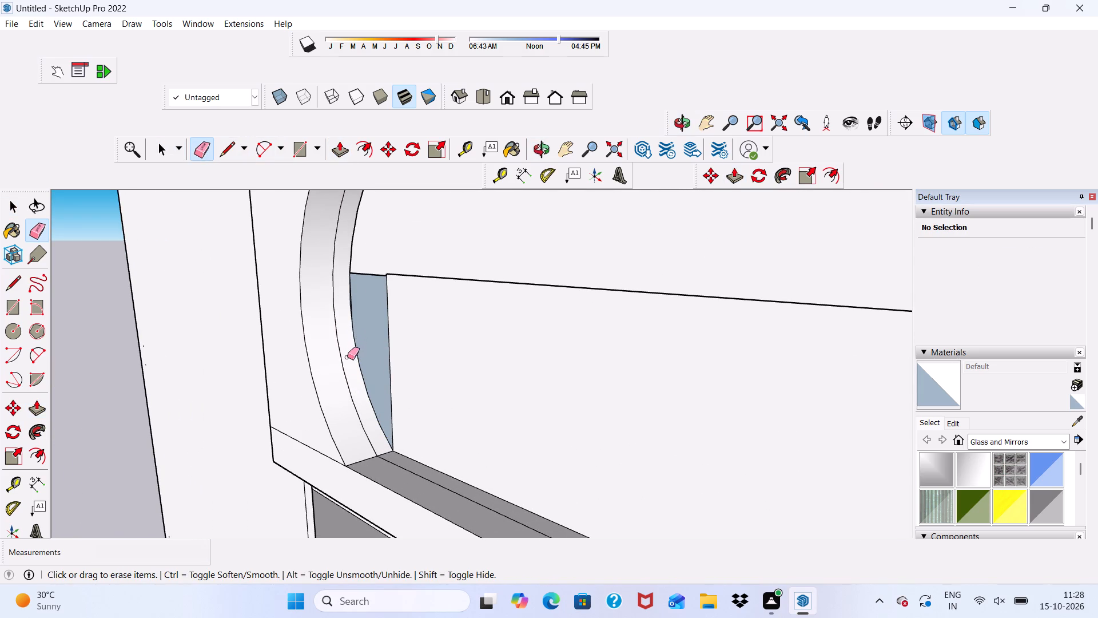
drag(341, 364, 351, 363)
scroll(328, 314, down, 3)
Erase the top edges of the low panel behind the arc opening to remove its faces.
click(412, 292)
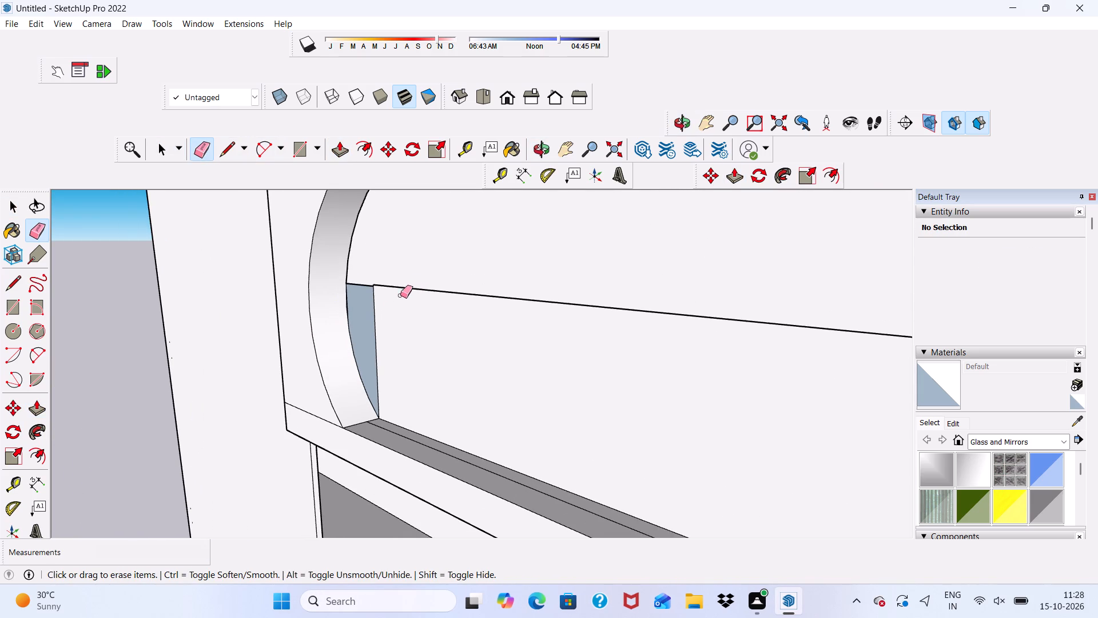
drag(364, 288, 374, 285)
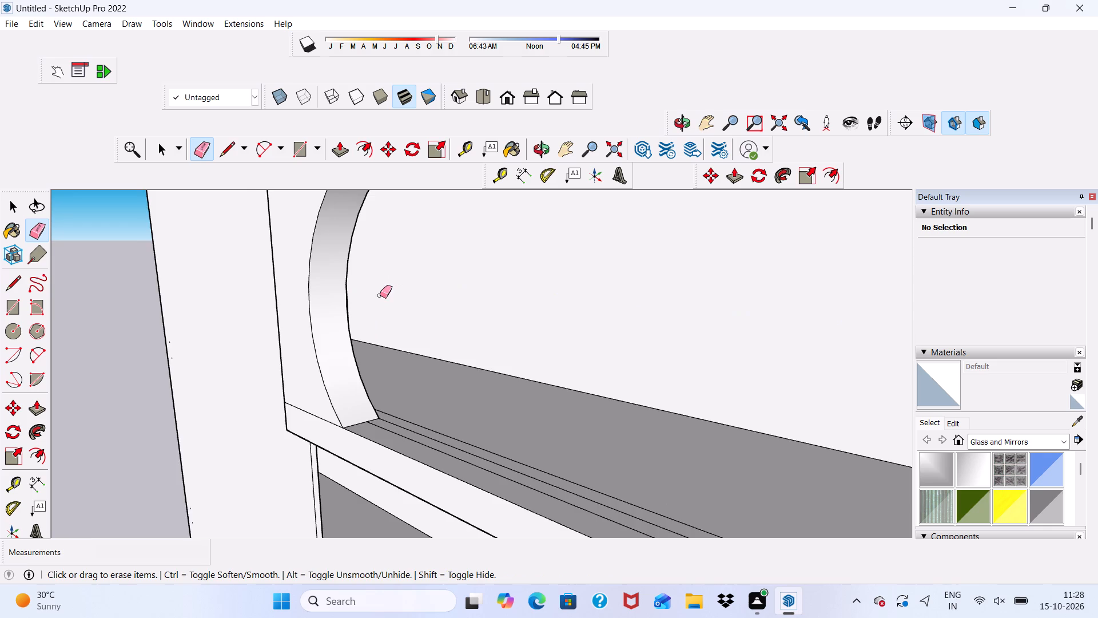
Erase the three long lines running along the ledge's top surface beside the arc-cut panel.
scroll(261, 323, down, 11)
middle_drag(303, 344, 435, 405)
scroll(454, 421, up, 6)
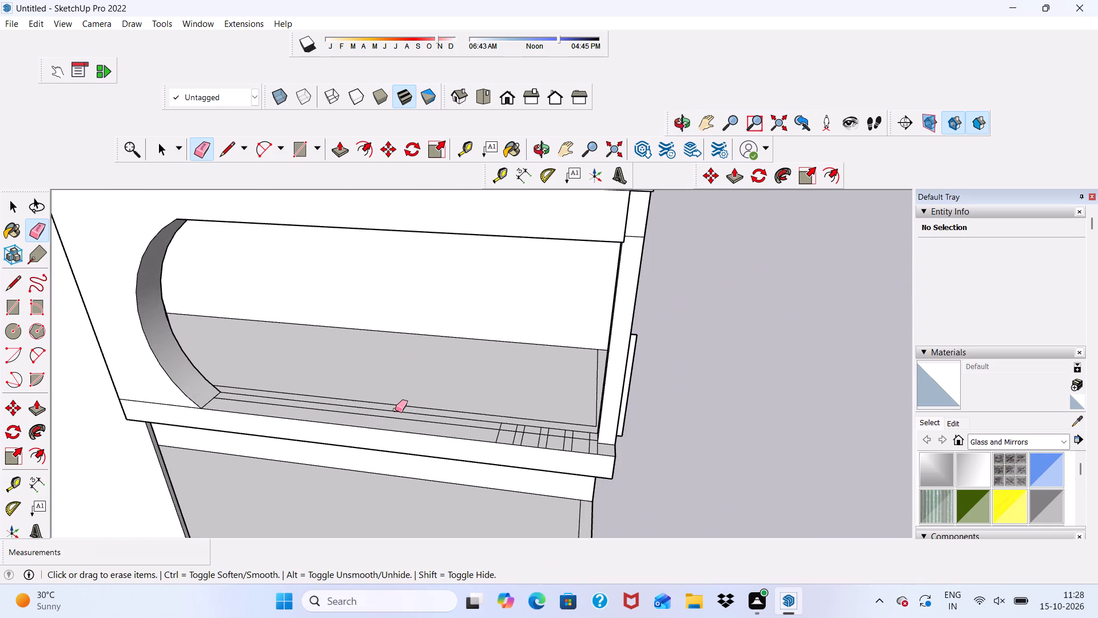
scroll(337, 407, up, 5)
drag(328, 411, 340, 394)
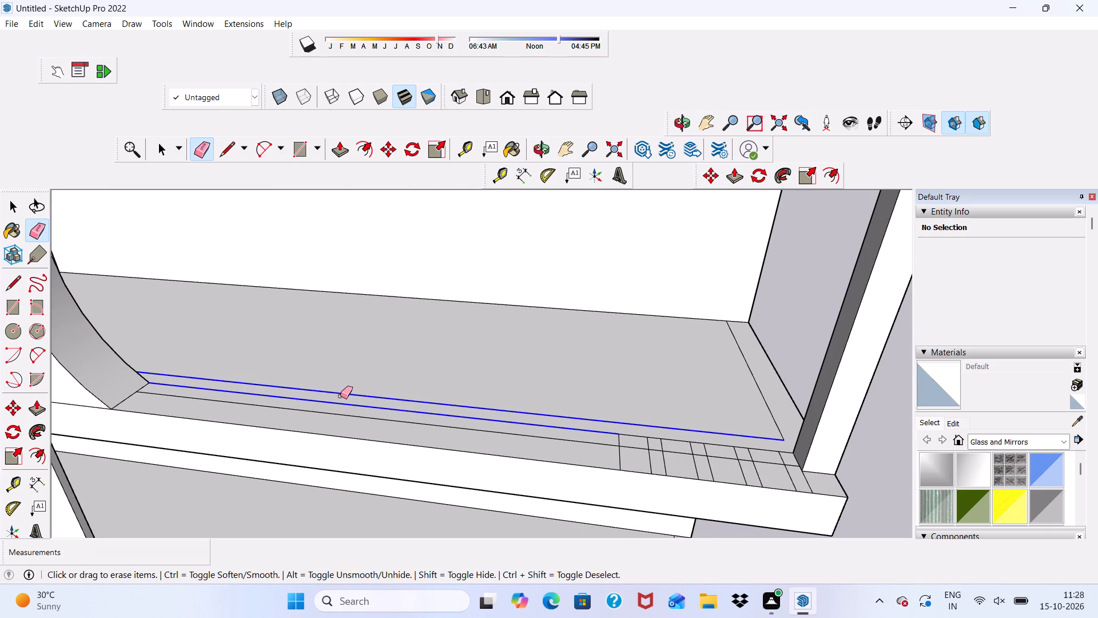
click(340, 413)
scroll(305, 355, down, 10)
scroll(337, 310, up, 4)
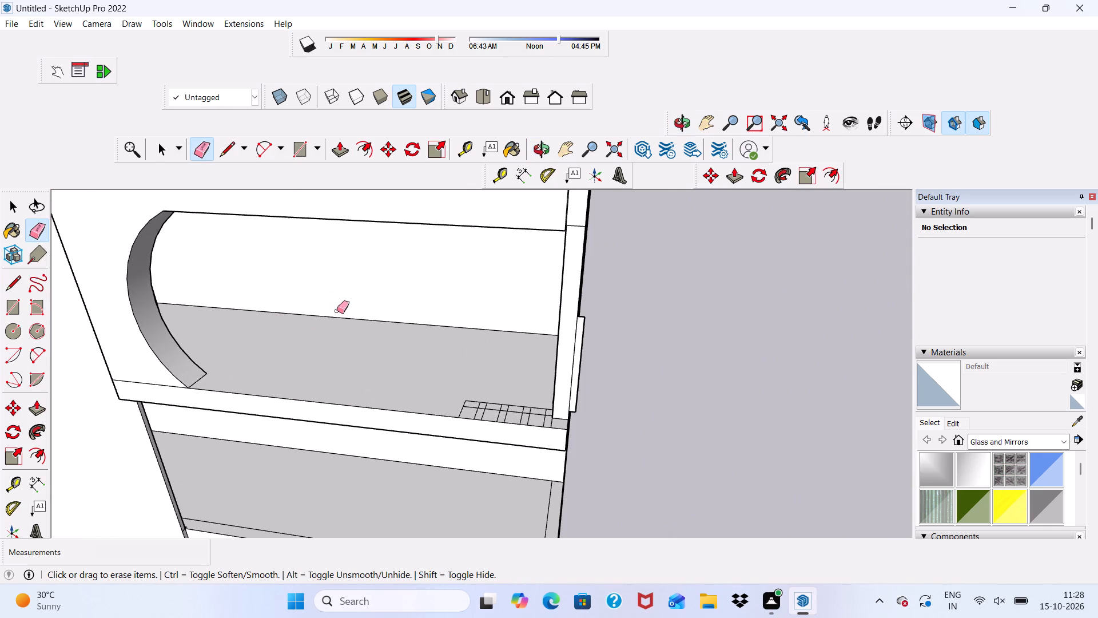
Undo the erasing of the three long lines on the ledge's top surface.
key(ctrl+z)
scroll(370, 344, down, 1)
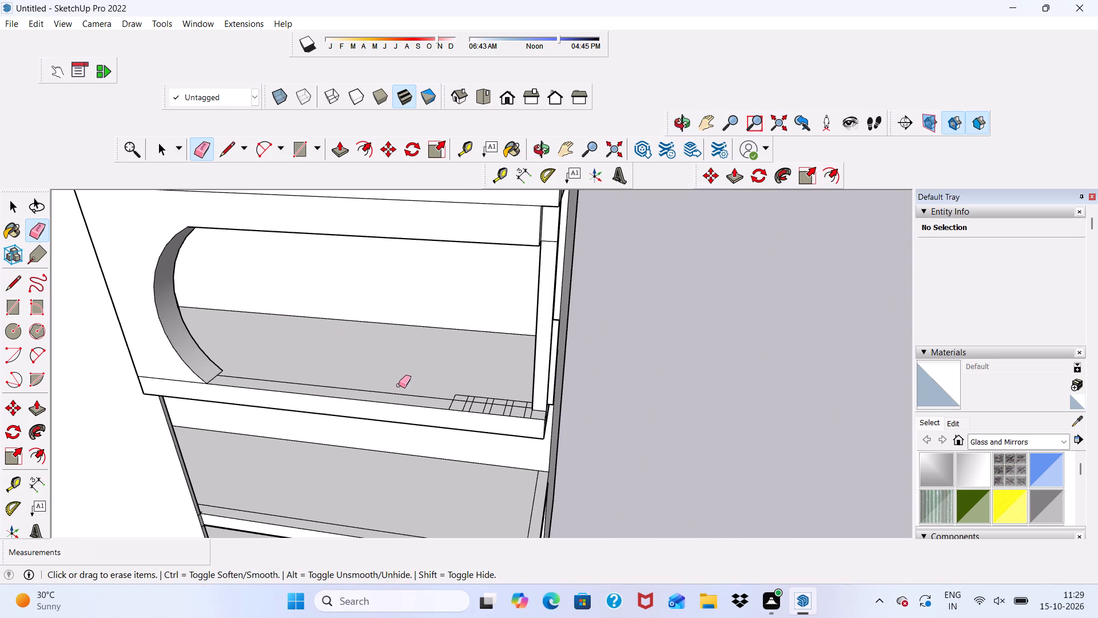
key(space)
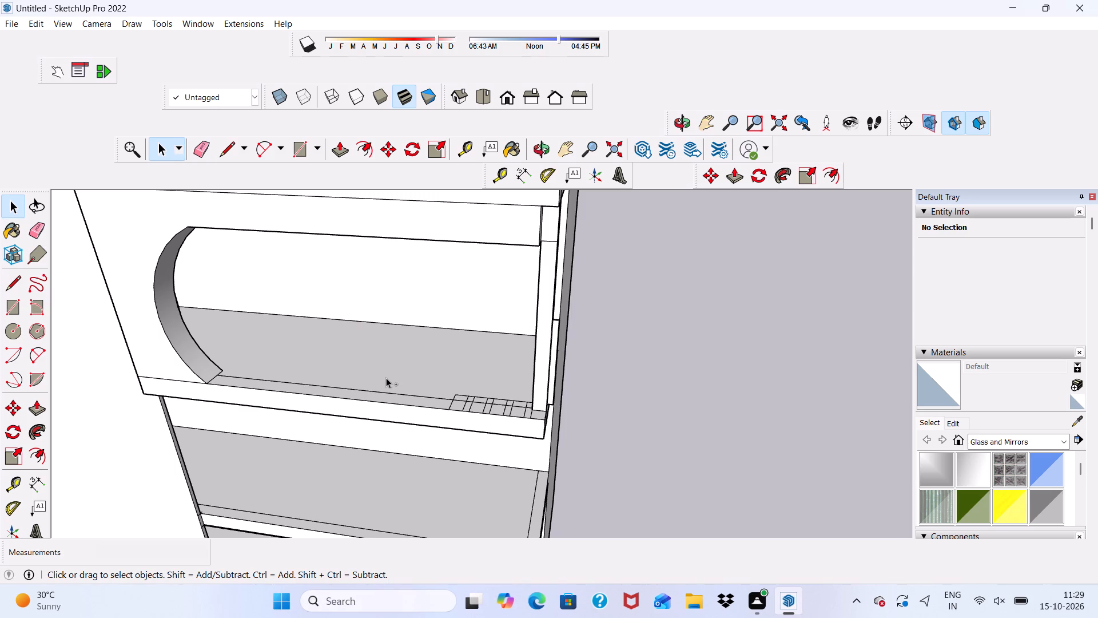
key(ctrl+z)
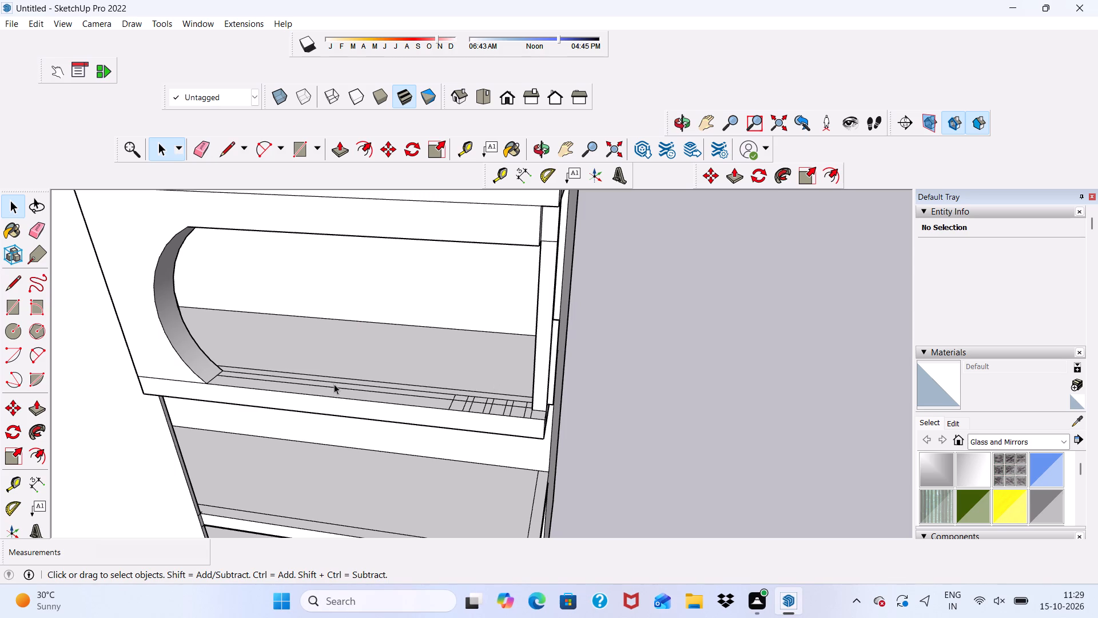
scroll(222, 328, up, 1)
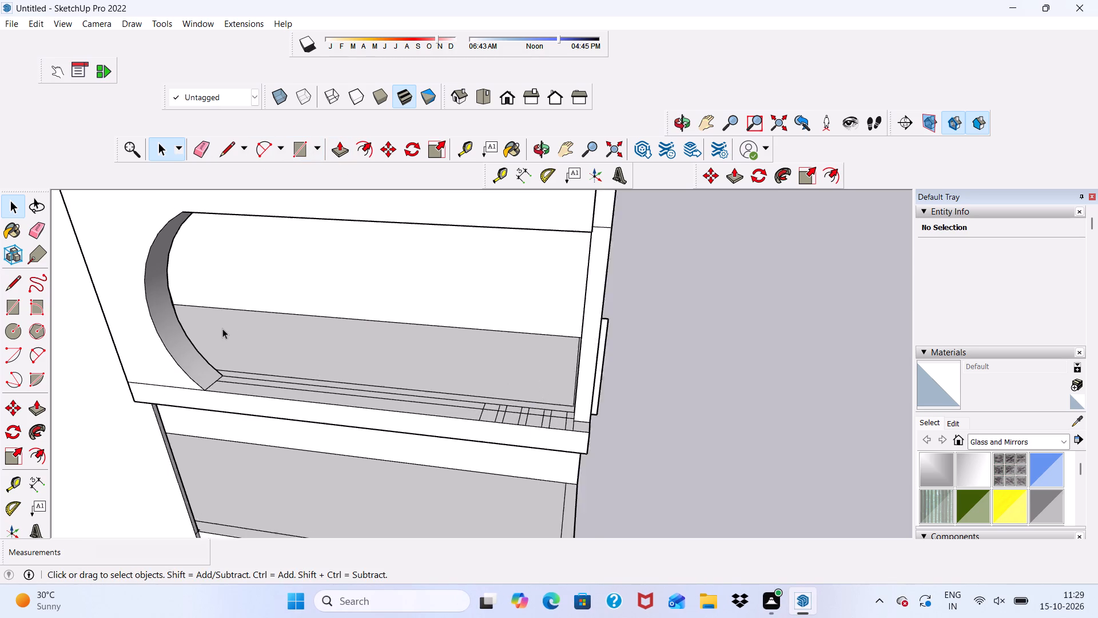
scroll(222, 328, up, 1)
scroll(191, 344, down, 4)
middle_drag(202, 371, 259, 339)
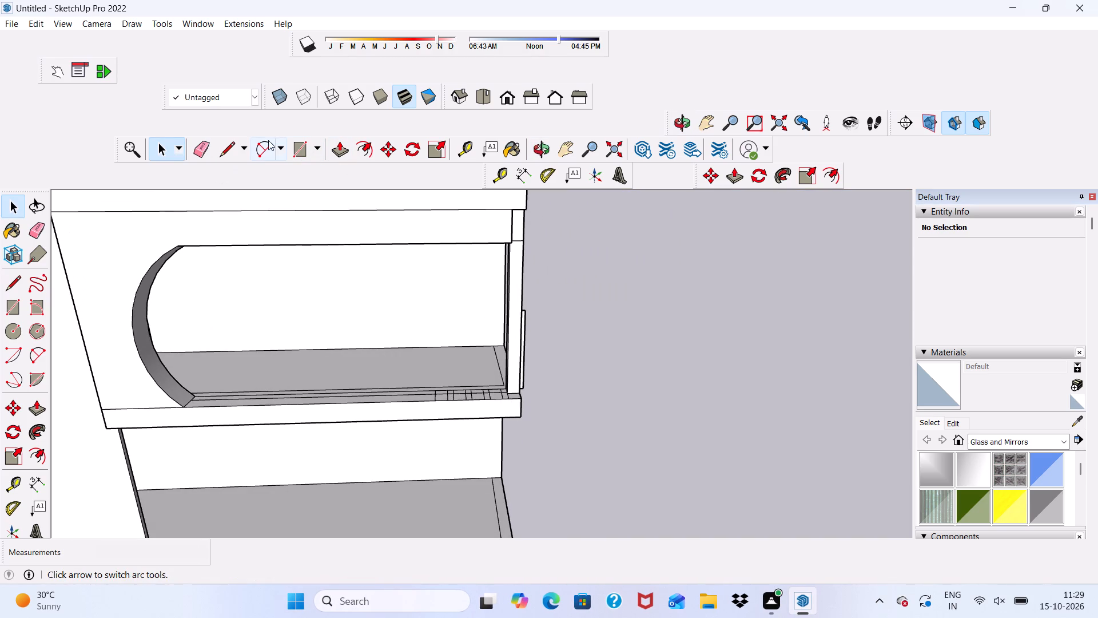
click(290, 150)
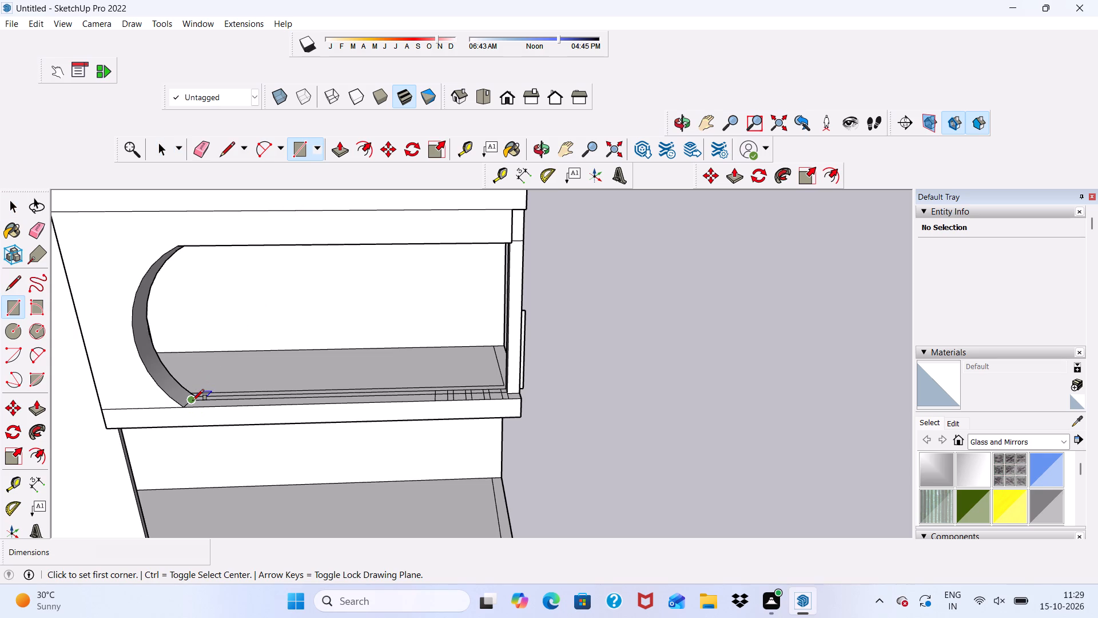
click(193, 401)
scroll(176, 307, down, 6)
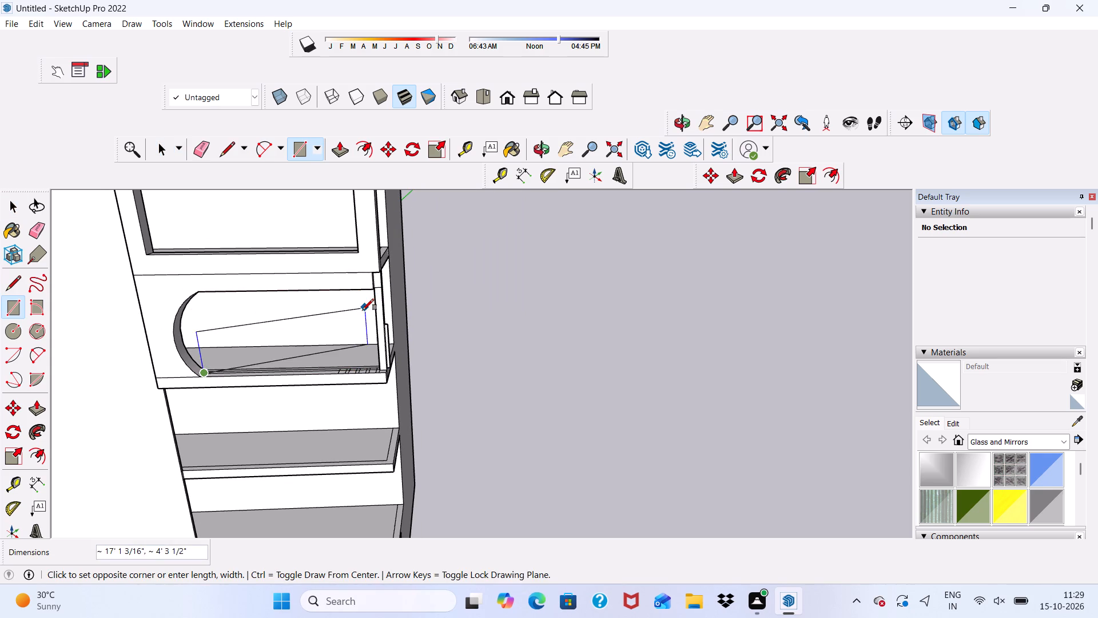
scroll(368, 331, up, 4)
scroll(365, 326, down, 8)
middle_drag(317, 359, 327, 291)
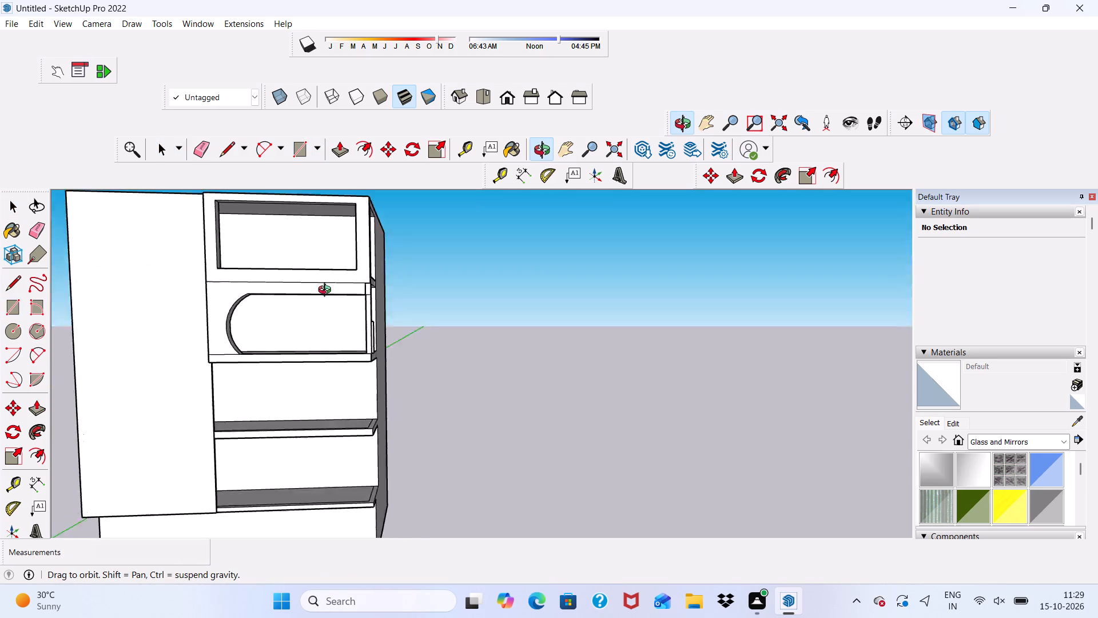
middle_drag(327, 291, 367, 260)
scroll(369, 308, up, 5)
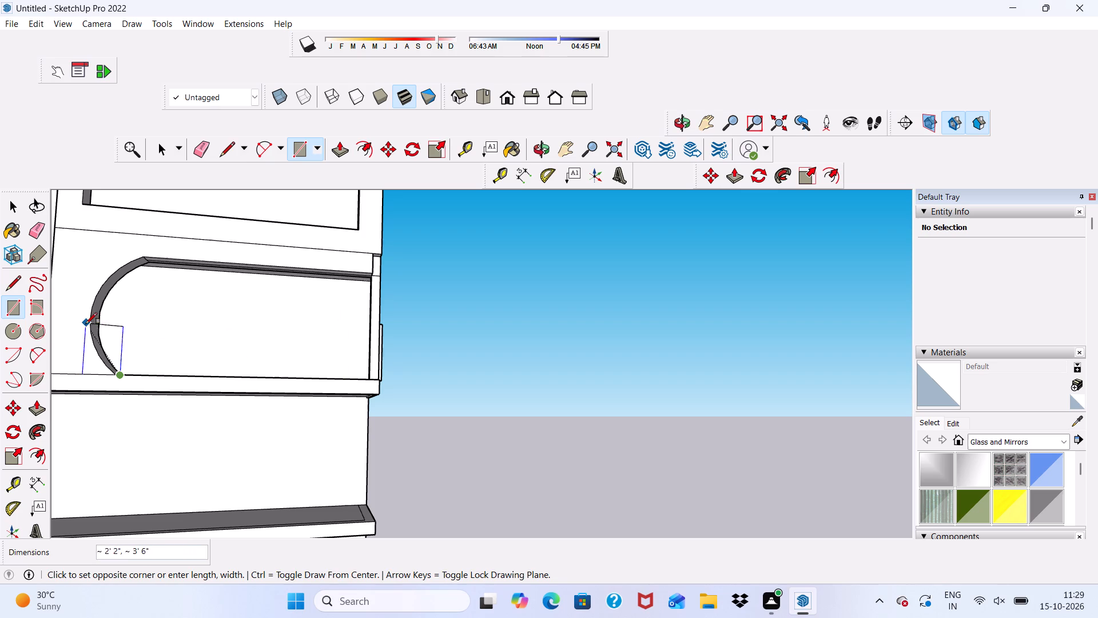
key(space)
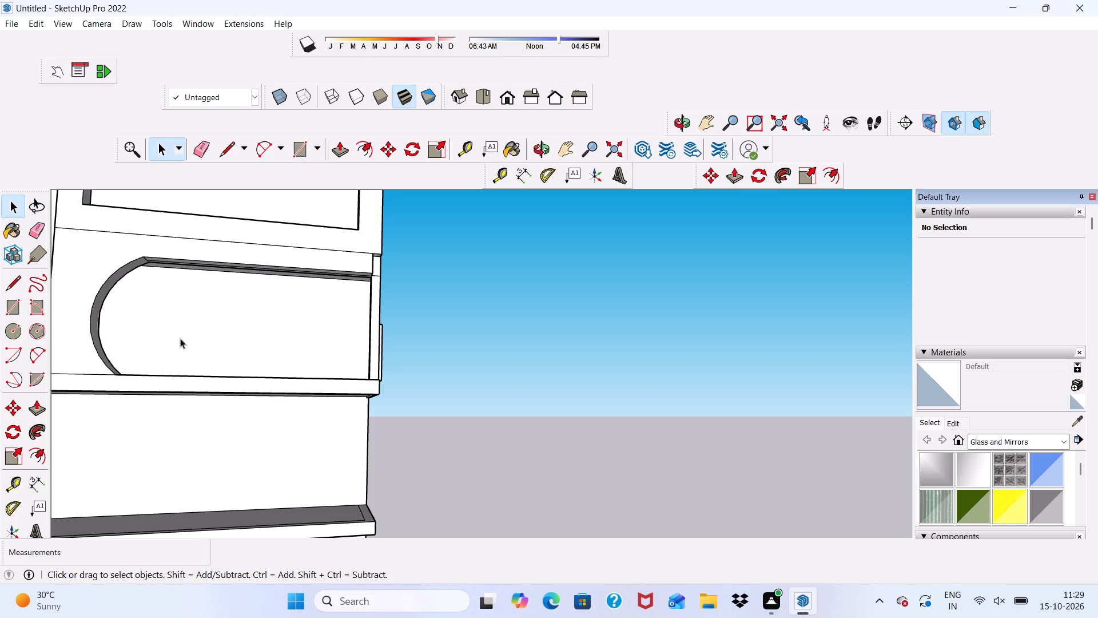
Draw an upright rectangle 18' 2 3/4" by about 3' 5 5/16" from the arc cut's lower inner corner to the far end of the opening.
middle_drag(165, 340, 159, 428)
scroll(165, 386, down, 1)
scroll(143, 402, up, 5)
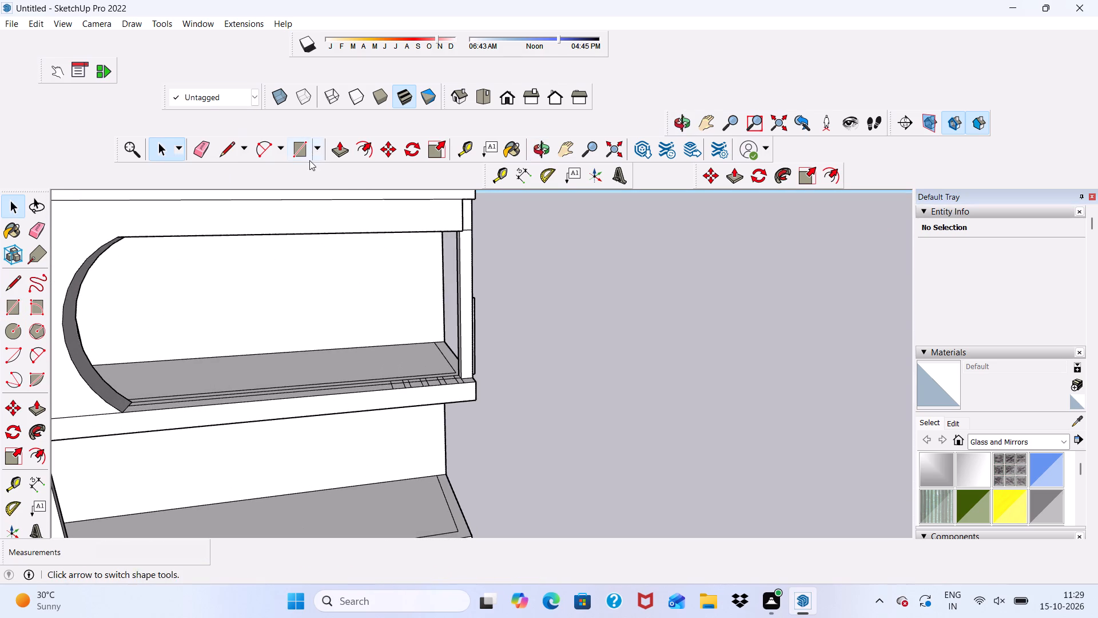
click(303, 148)
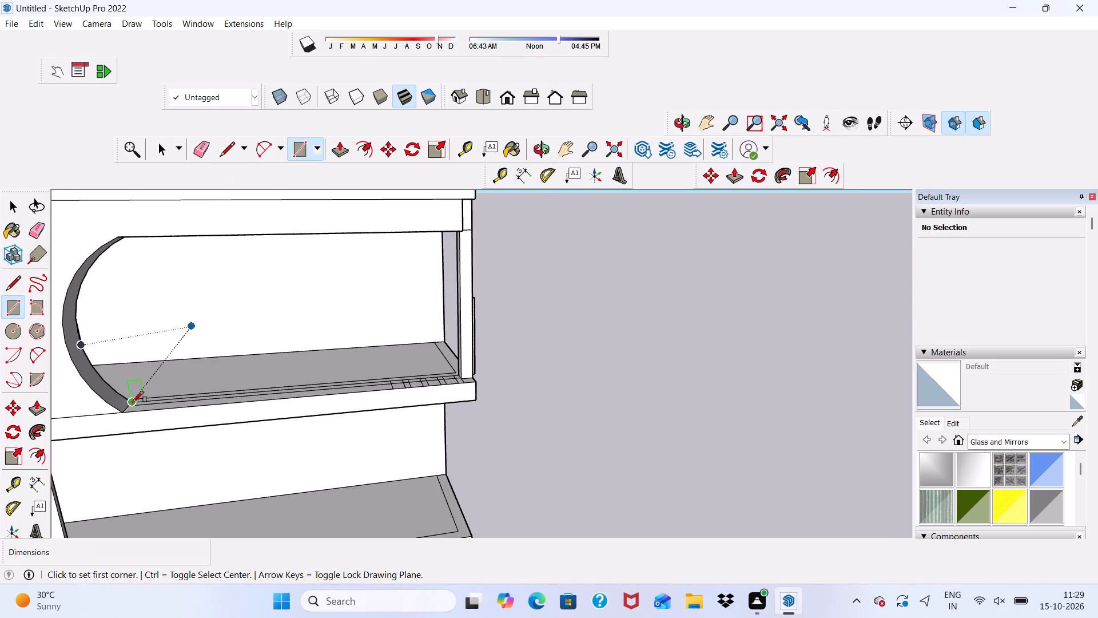
click(133, 402)
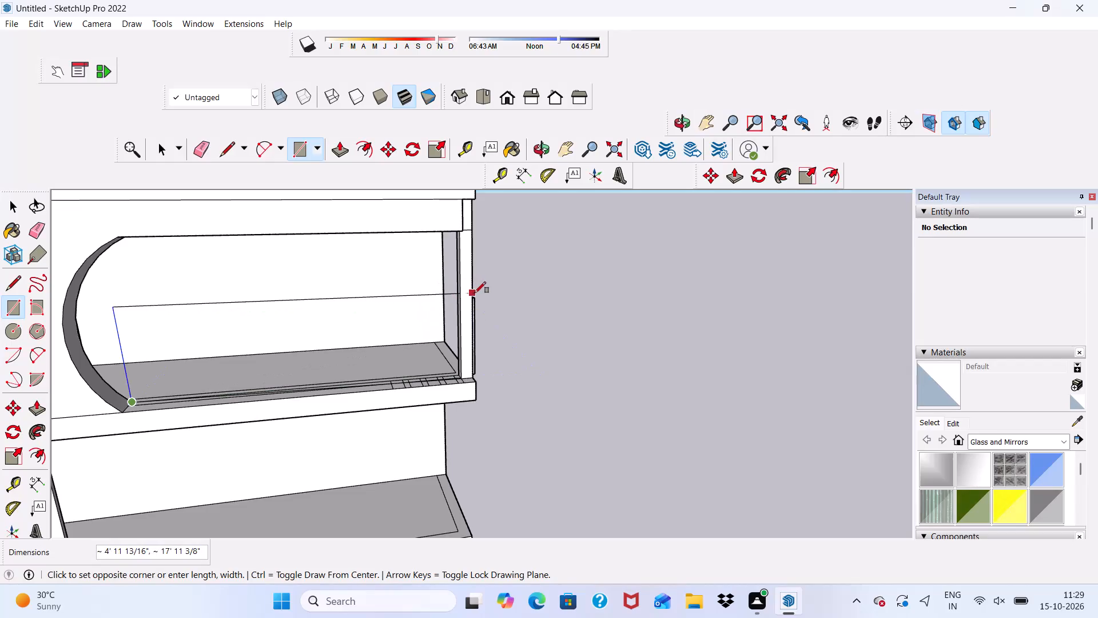
scroll(477, 344, down, 2)
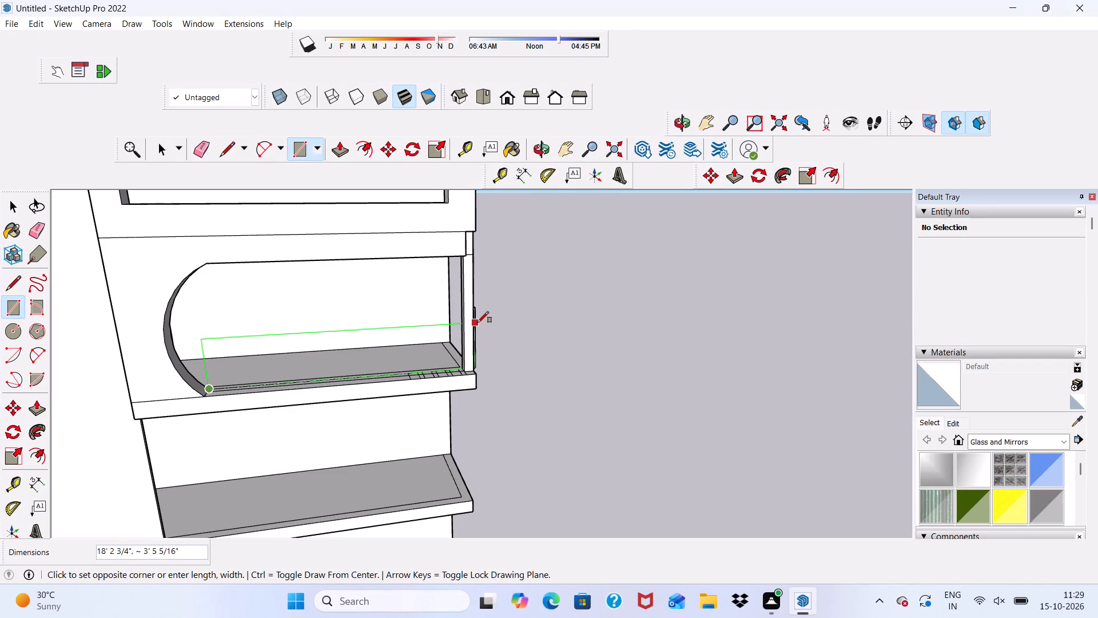
click(478, 323)
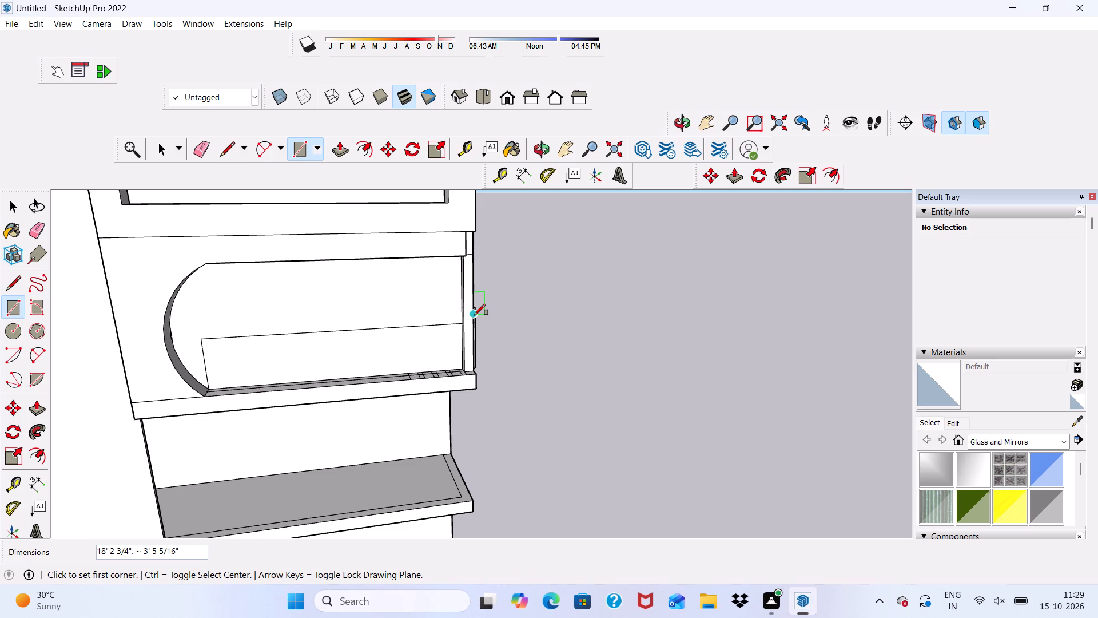
Delete the face that fills the arc opening above the new low panel.
scroll(535, 323, down, 1)
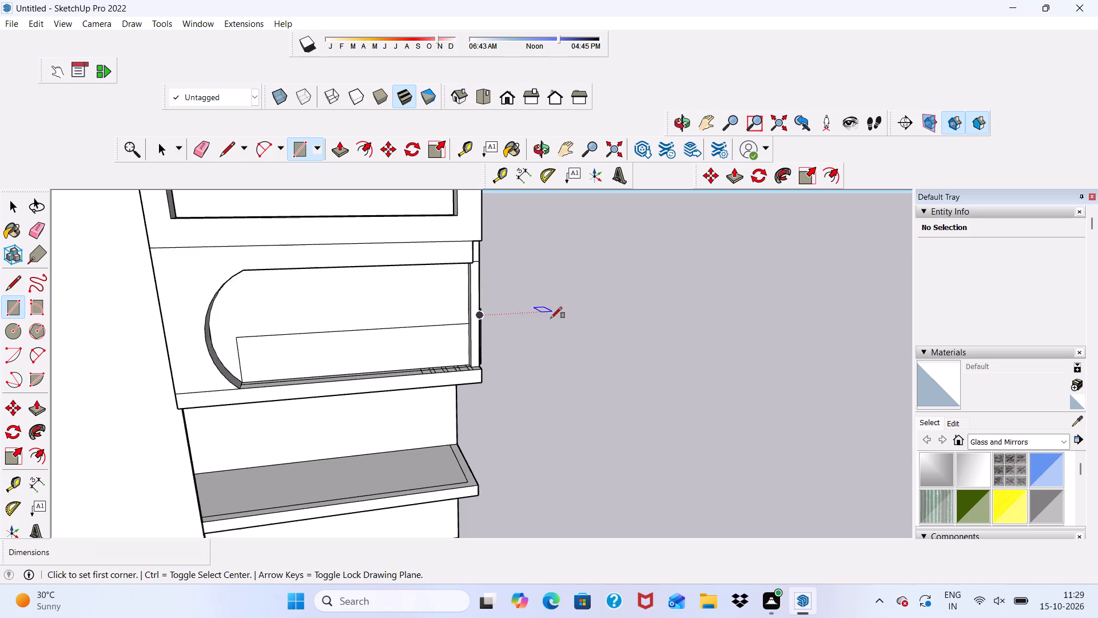
scroll(551, 318, down, 1)
scroll(431, 319, down, 2)
scroll(388, 351, up, 4)
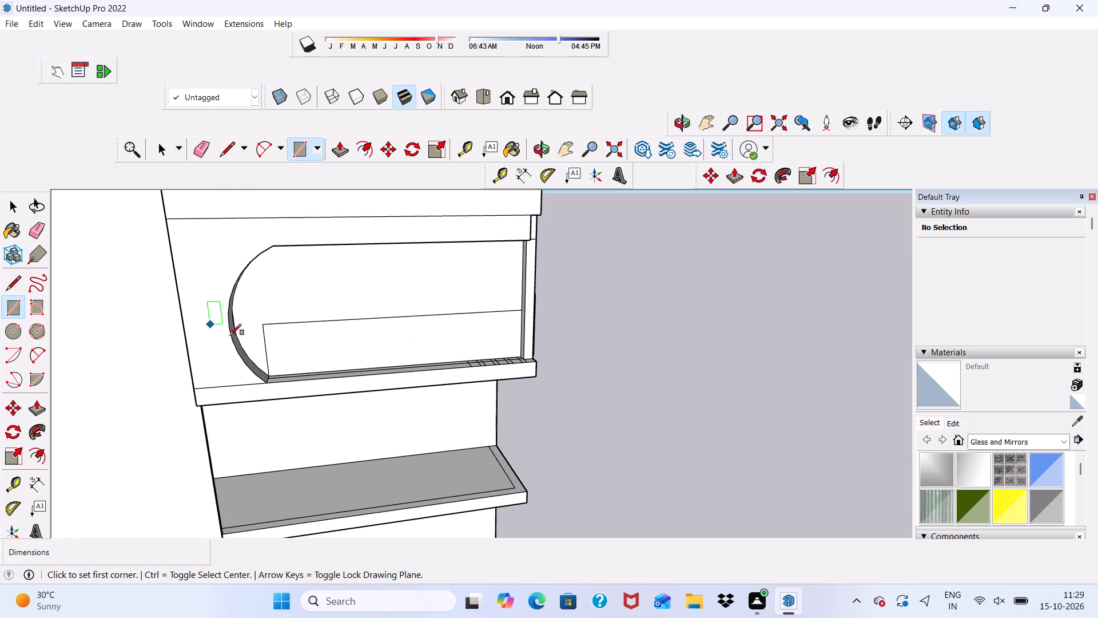
scroll(273, 369, up, 6)
middle_drag(324, 369, 31, 282)
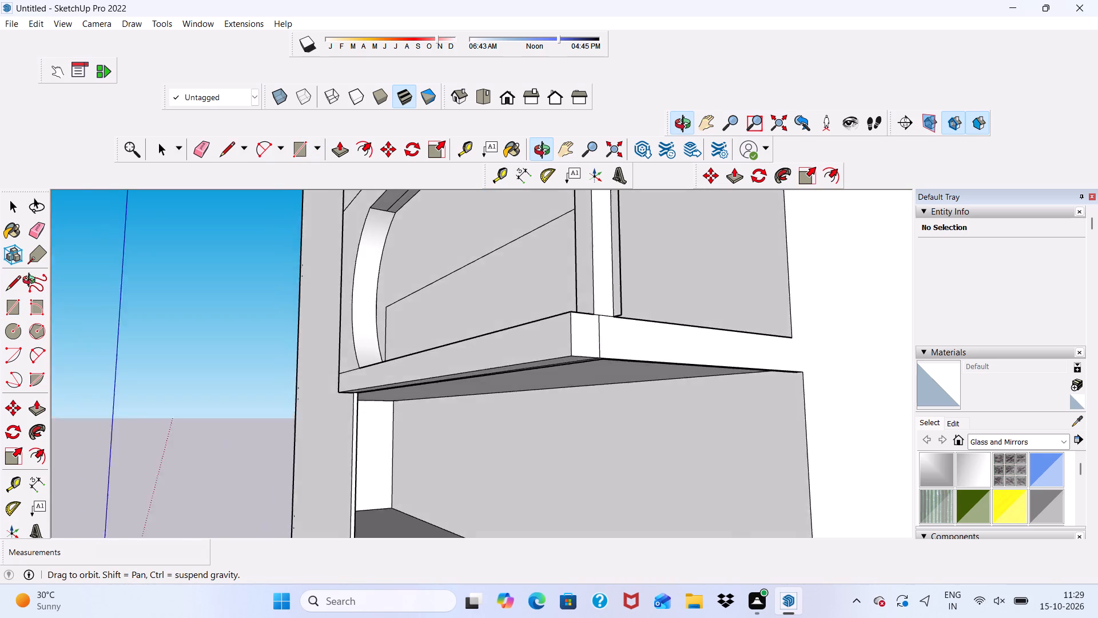
middle_drag(31, 282, 57, 290)
key(space)
click(380, 247)
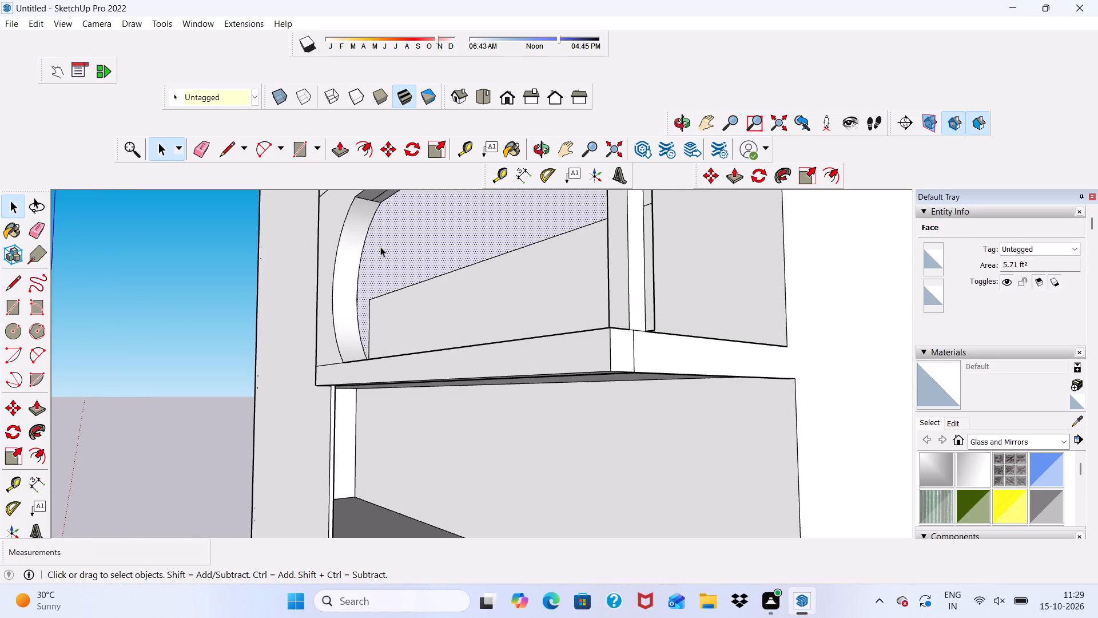
key(Delete)
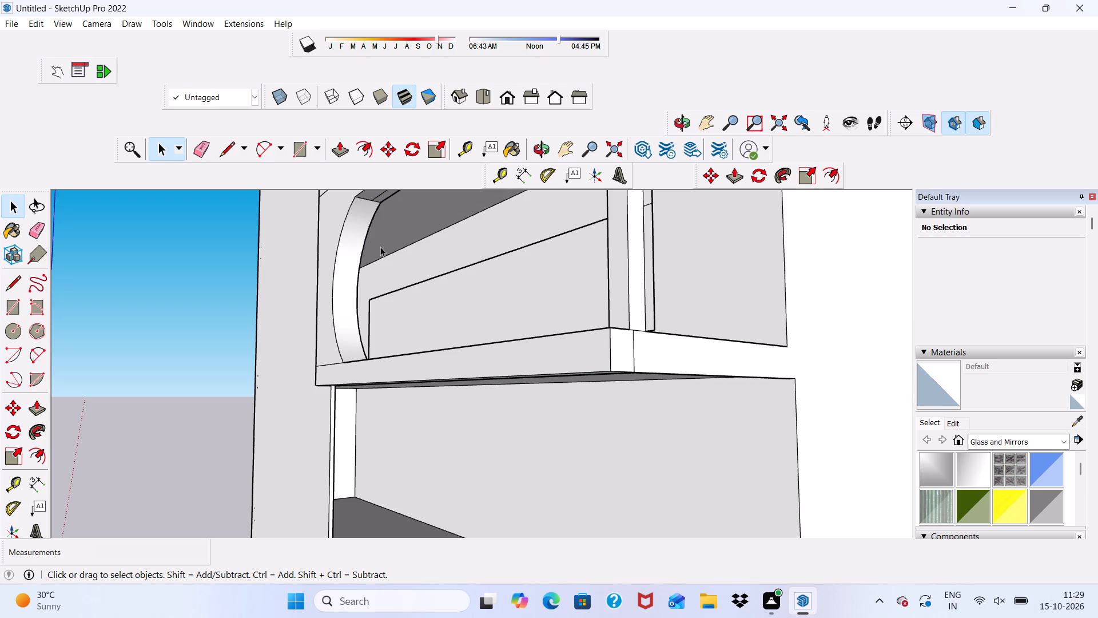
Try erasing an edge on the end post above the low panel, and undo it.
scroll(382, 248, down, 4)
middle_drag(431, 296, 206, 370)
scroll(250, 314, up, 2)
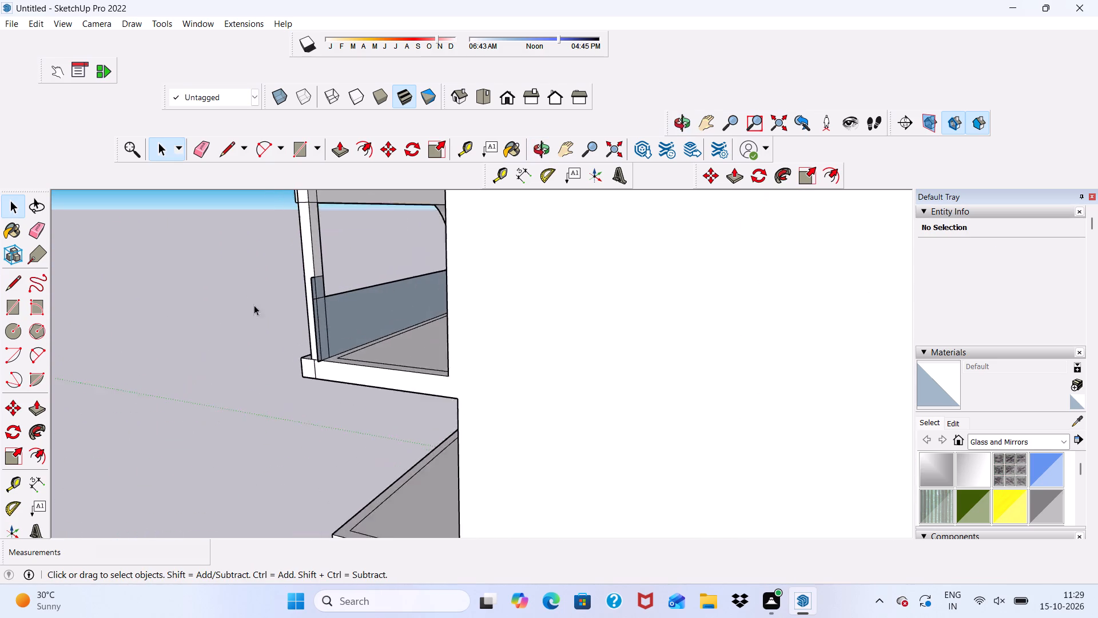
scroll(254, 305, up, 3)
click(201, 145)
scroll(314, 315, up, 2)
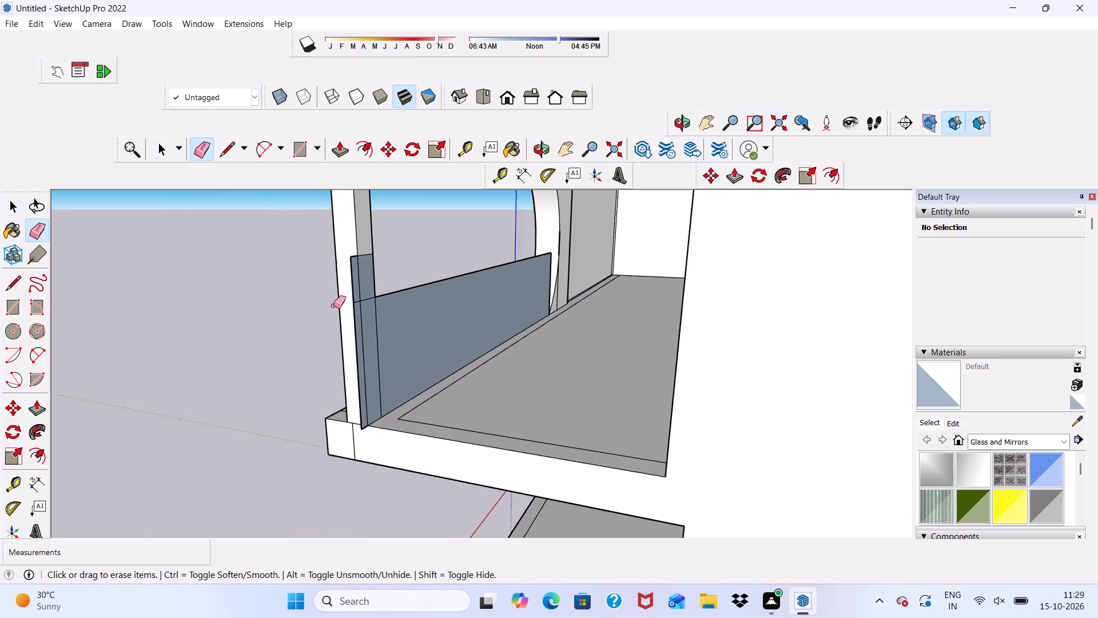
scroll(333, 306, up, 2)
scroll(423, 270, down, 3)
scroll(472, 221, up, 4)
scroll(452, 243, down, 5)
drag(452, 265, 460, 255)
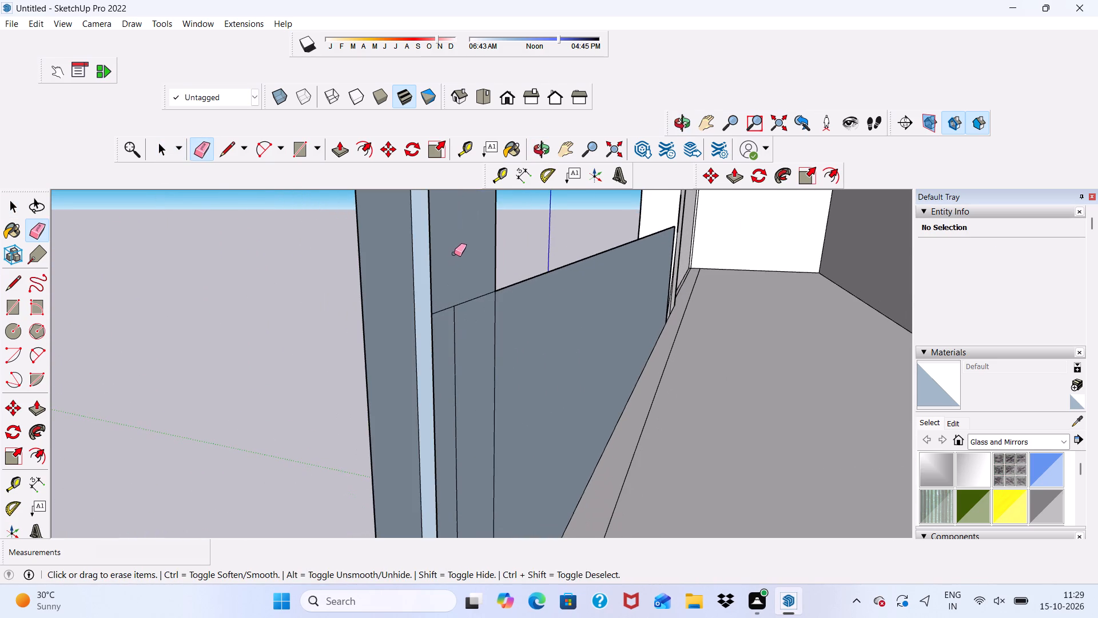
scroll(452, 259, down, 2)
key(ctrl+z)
Erase the leftover edges of the narrow strip projecting beyond the end post, above and beside the low panel.
scroll(437, 266, down, 7)
scroll(447, 222, up, 1)
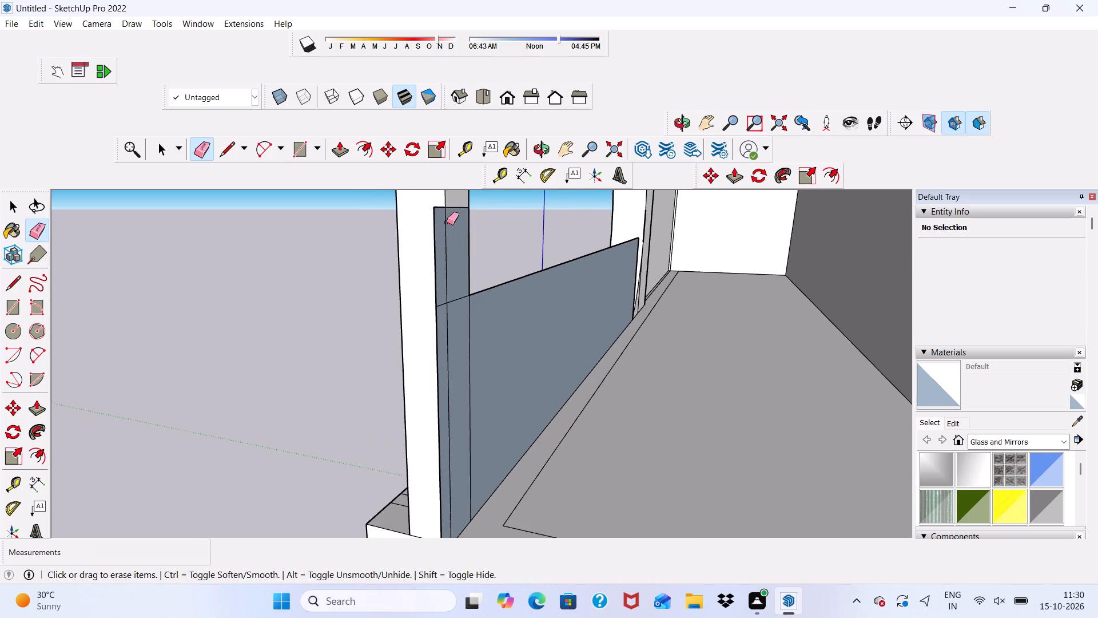
click(451, 208)
click(441, 208)
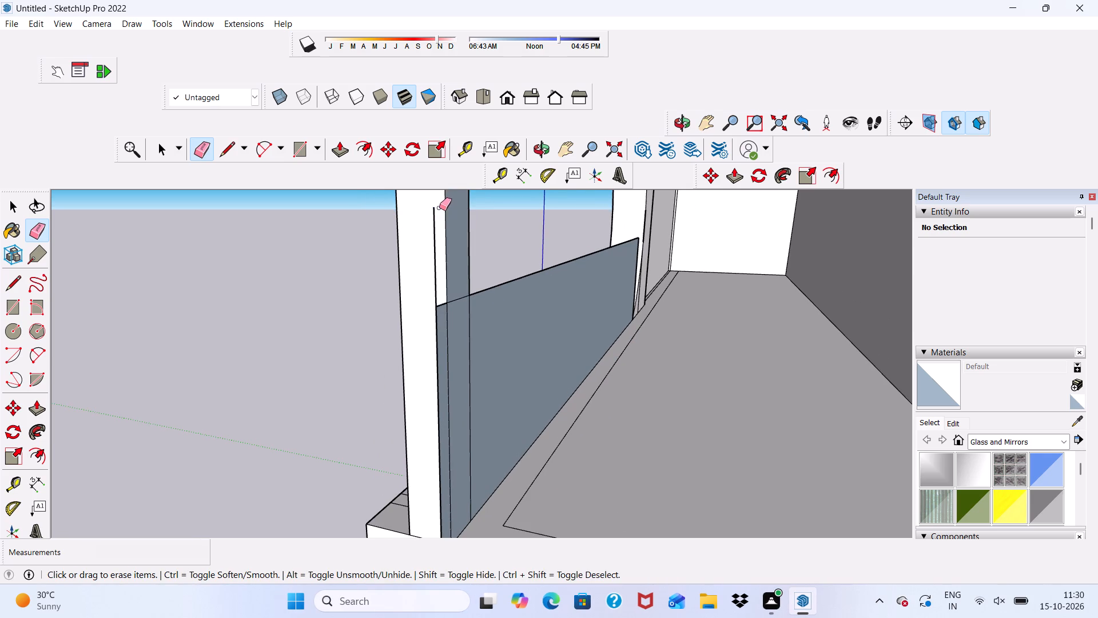
drag(432, 241, 426, 246)
drag(430, 255, 436, 261)
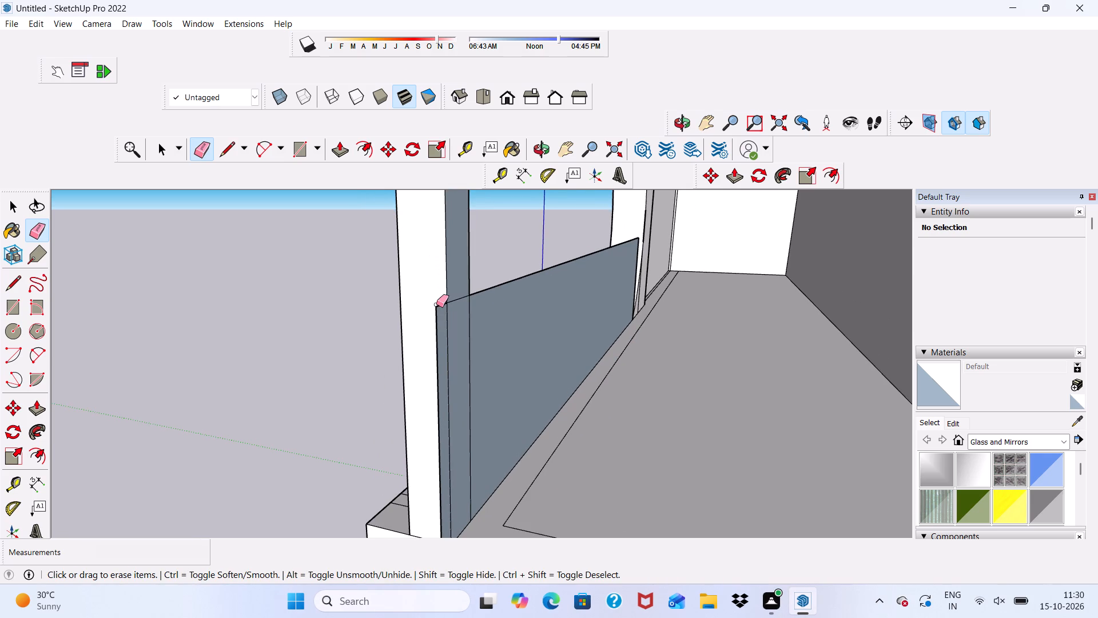
click(436, 304)
click(436, 316)
Draw a narrow rectangle about 4 1/4" by 3' 1 11/16" from the low panel's top corner down to the arc's inner edge.
scroll(361, 310, down, 6)
middle_drag(376, 302, 377, 302)
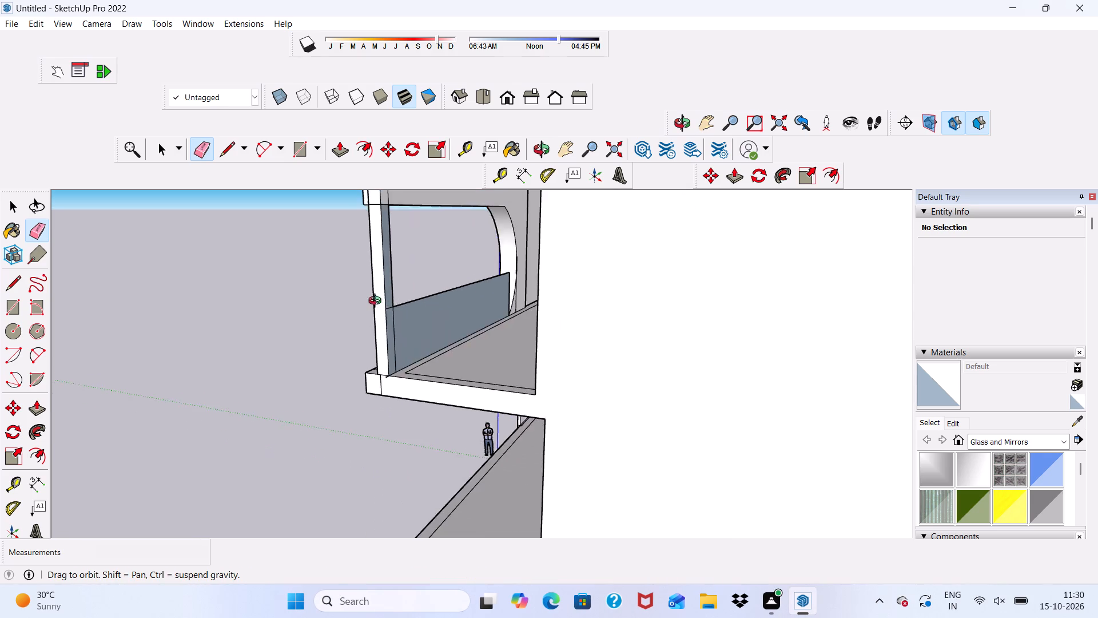
middle_drag(377, 302, 556, 283)
scroll(375, 294, up, 1)
scroll(372, 290, down, 1)
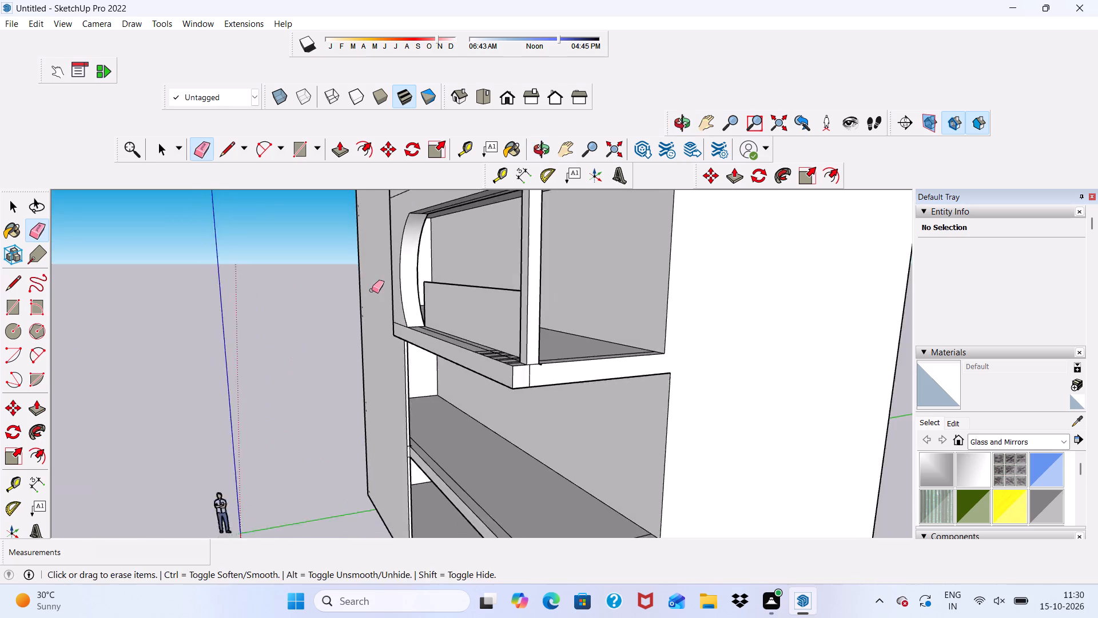
scroll(372, 290, down, 1)
middle_drag(372, 290, 492, 282)
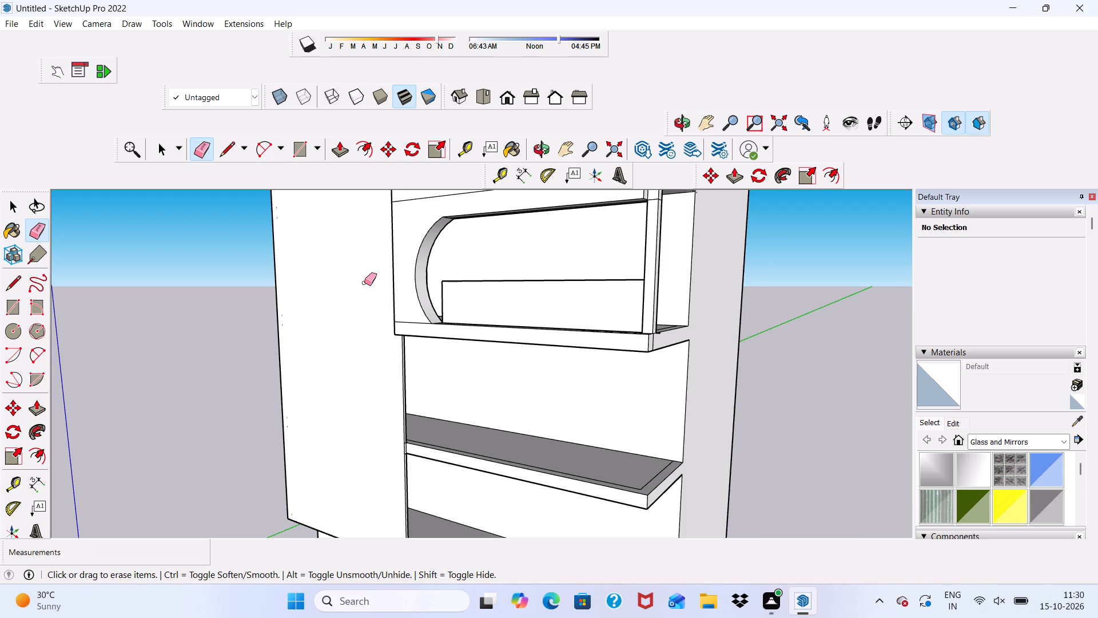
scroll(424, 371, up, 3)
key(space)
scroll(514, 308, up, 4)
scroll(504, 309, down, 4)
middle_drag(517, 342, 526, 367)
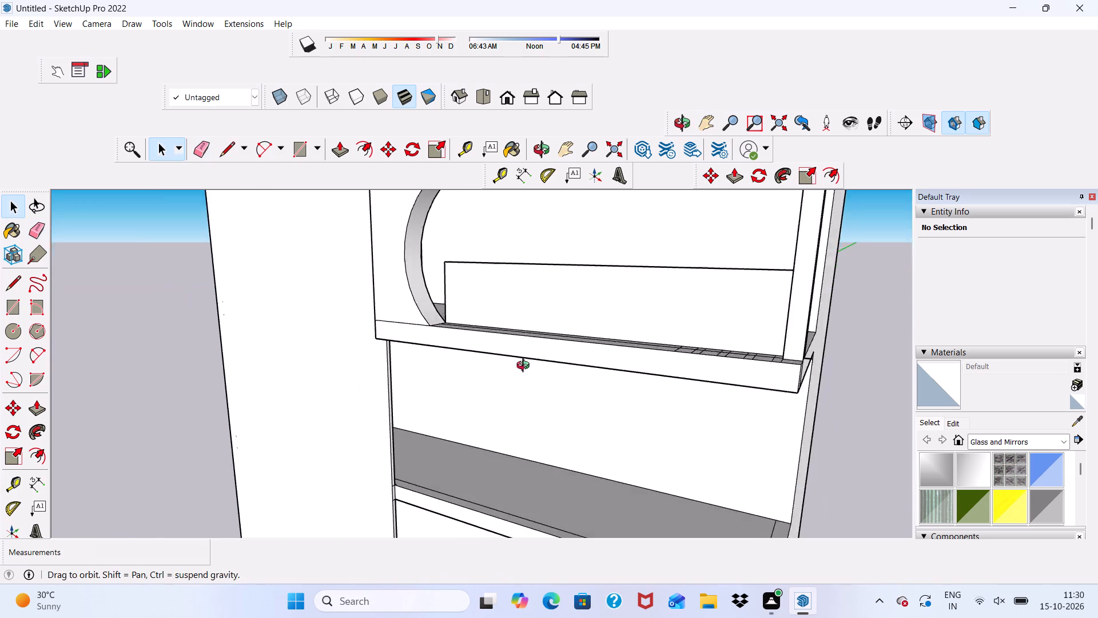
middle_drag(526, 367, 527, 439)
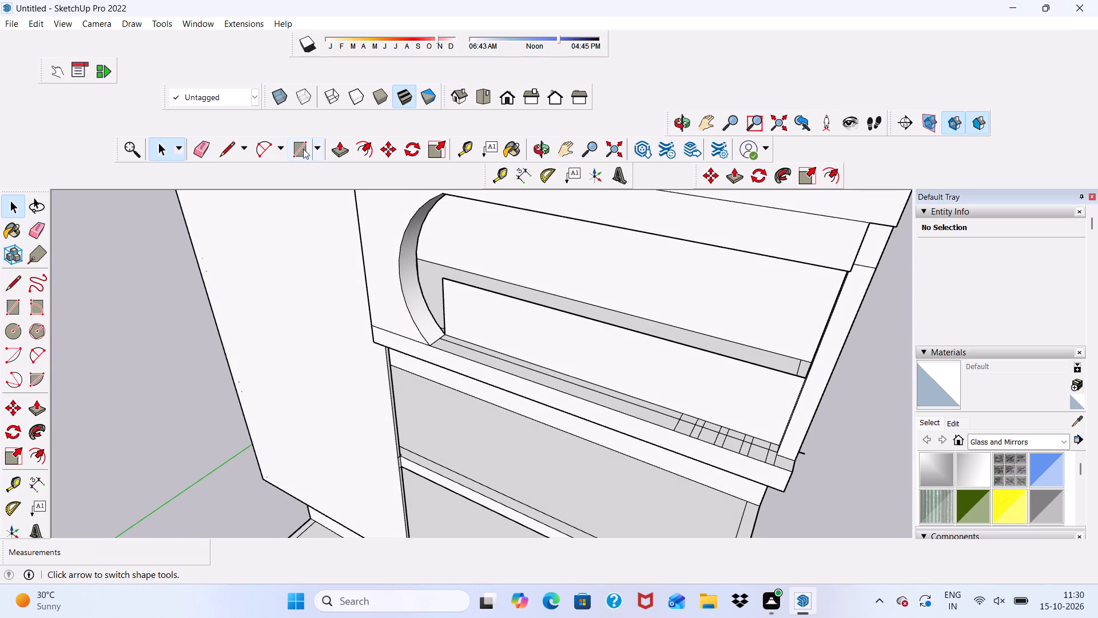
drag(303, 149, 305, 157)
scroll(476, 338, up, 3)
scroll(431, 247, up, 4)
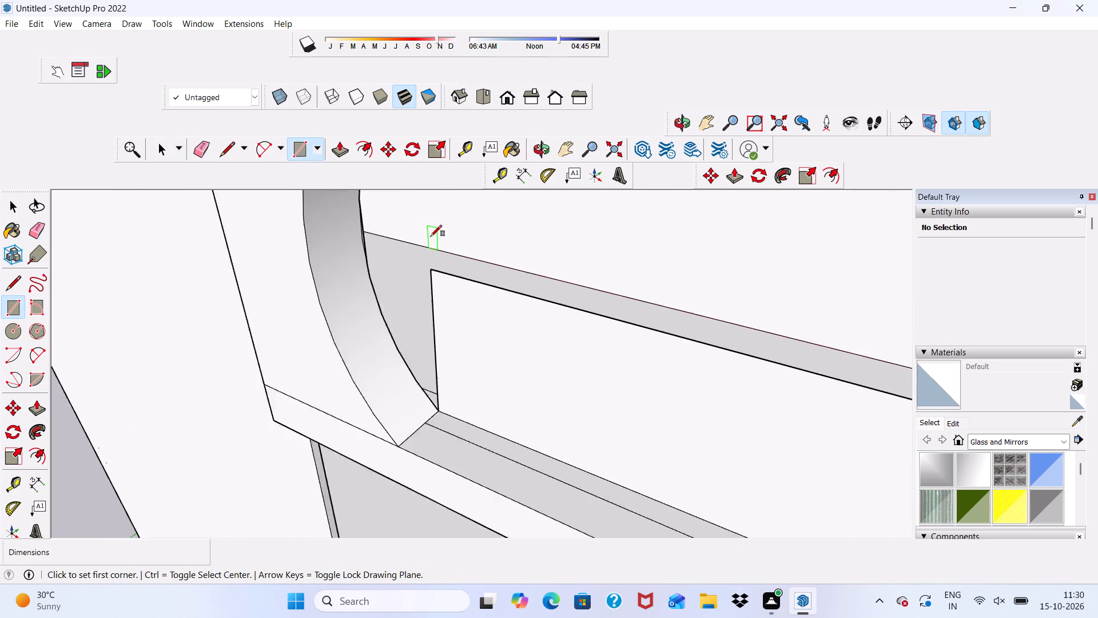
scroll(431, 236, up, 1)
click(430, 277)
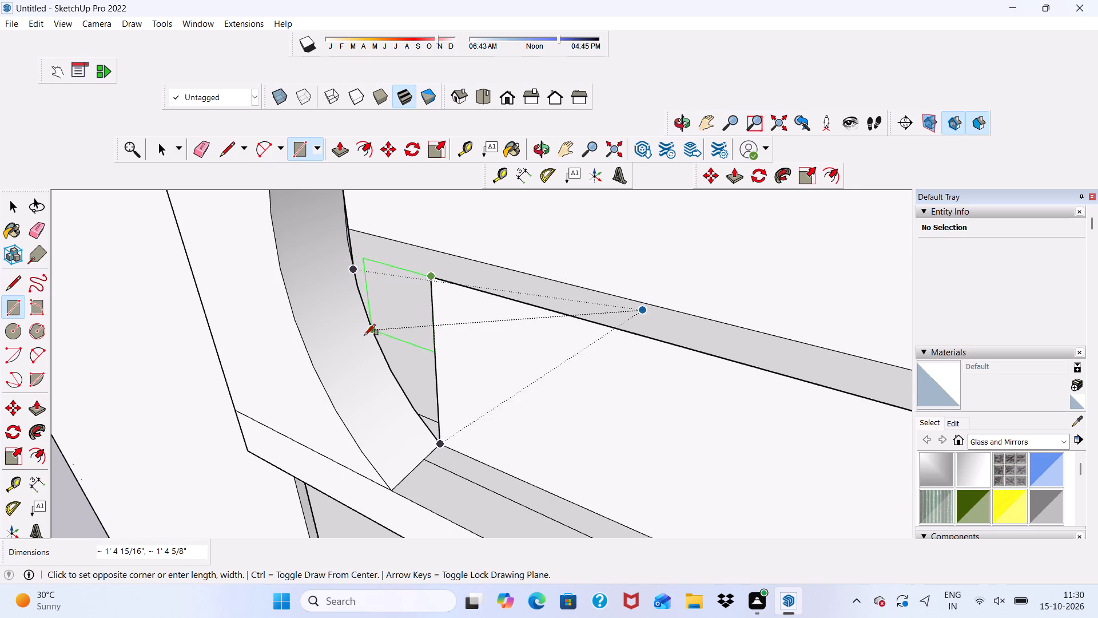
scroll(321, 308, up, 1)
scroll(315, 300, down, 4)
middle_drag(323, 316, 362, 299)
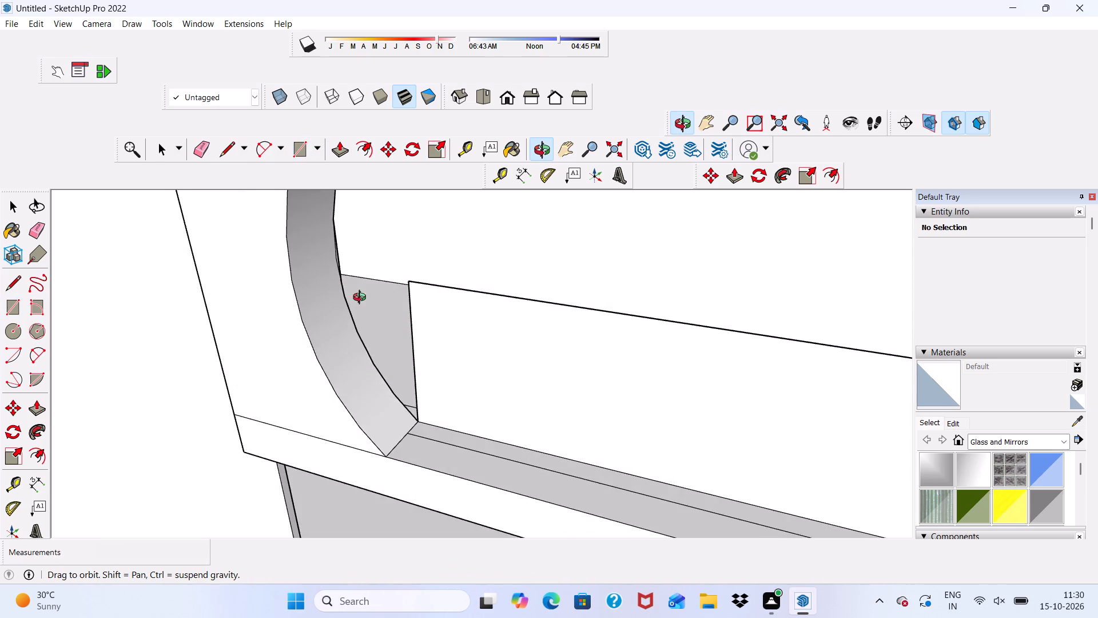
middle_drag(362, 299, 378, 297)
scroll(333, 300, up, 4)
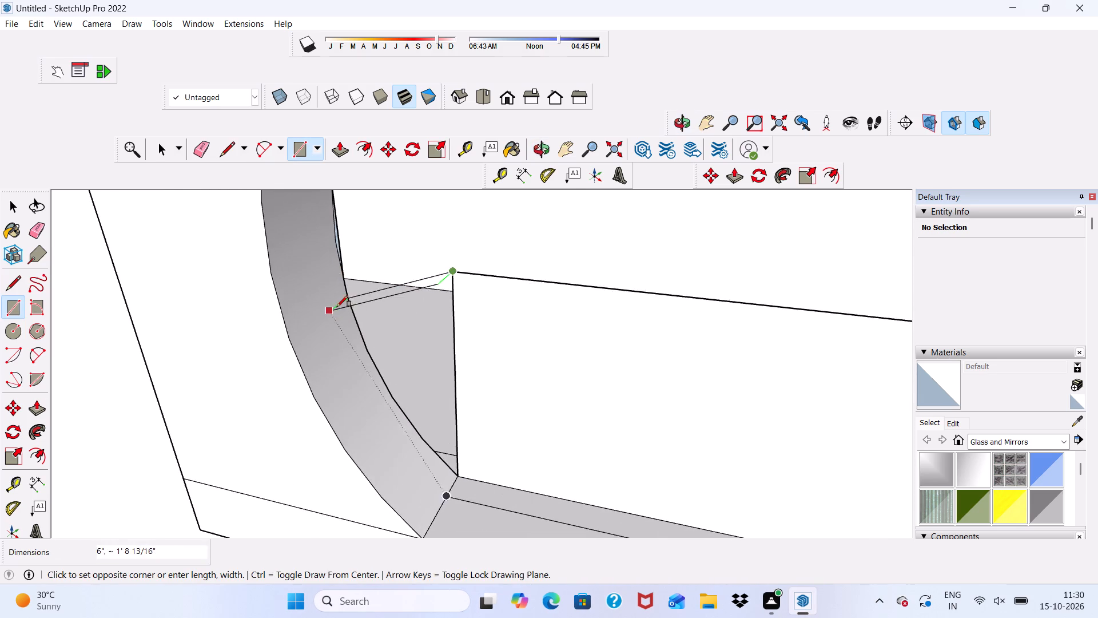
scroll(325, 341, up, 3)
scroll(346, 370, down, 1)
scroll(436, 383, up, 2)
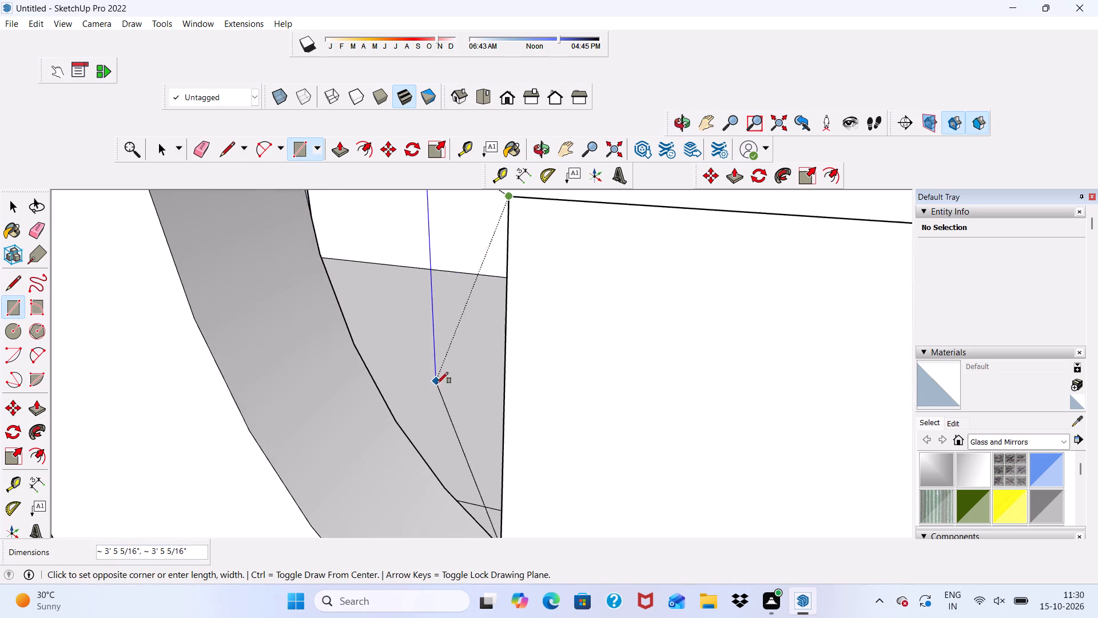
scroll(288, 393, down, 1)
scroll(322, 389, up, 1)
scroll(311, 322, down, 5)
scroll(221, 233, down, 3)
scroll(193, 354, down, 1)
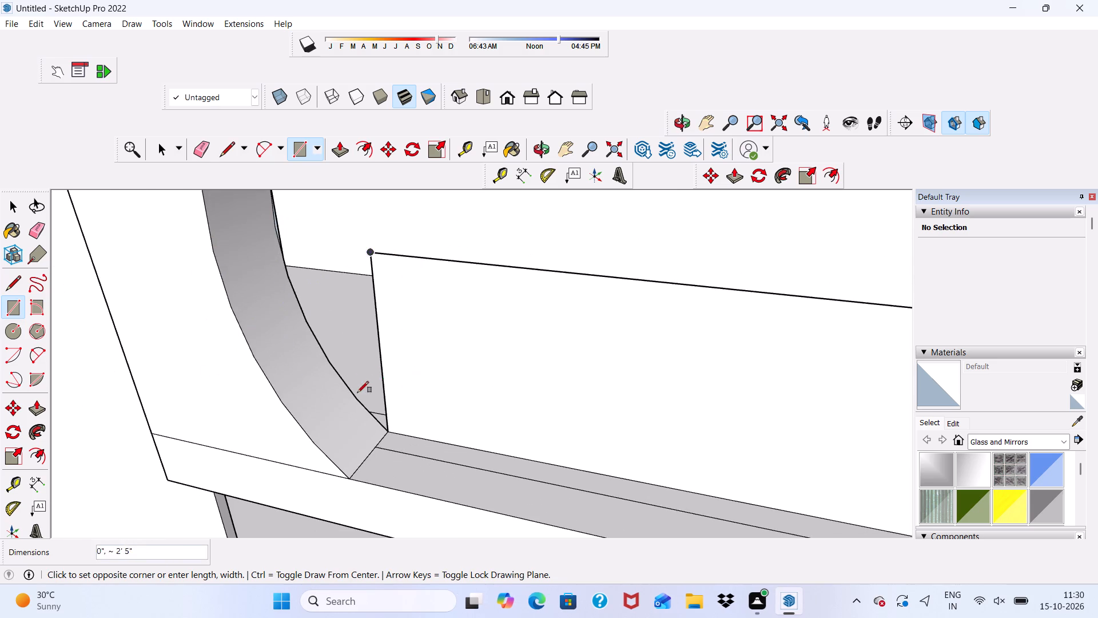
scroll(356, 399, down, 1)
middle_drag(349, 402, 265, 339)
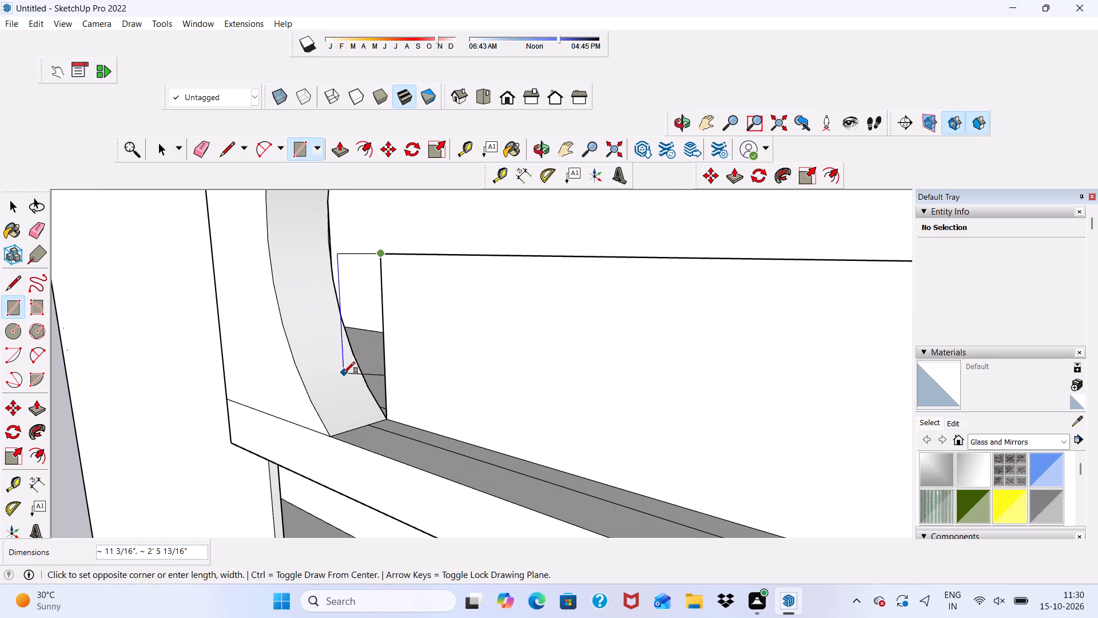
middle_drag(349, 362, 350, 362)
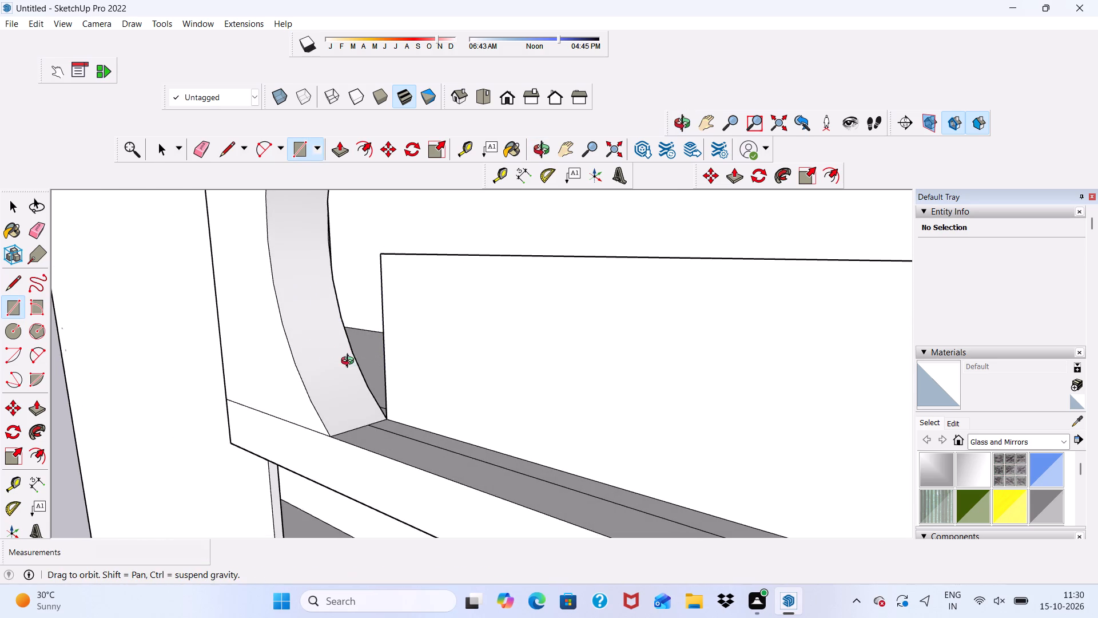
middle_drag(350, 362, 455, 371)
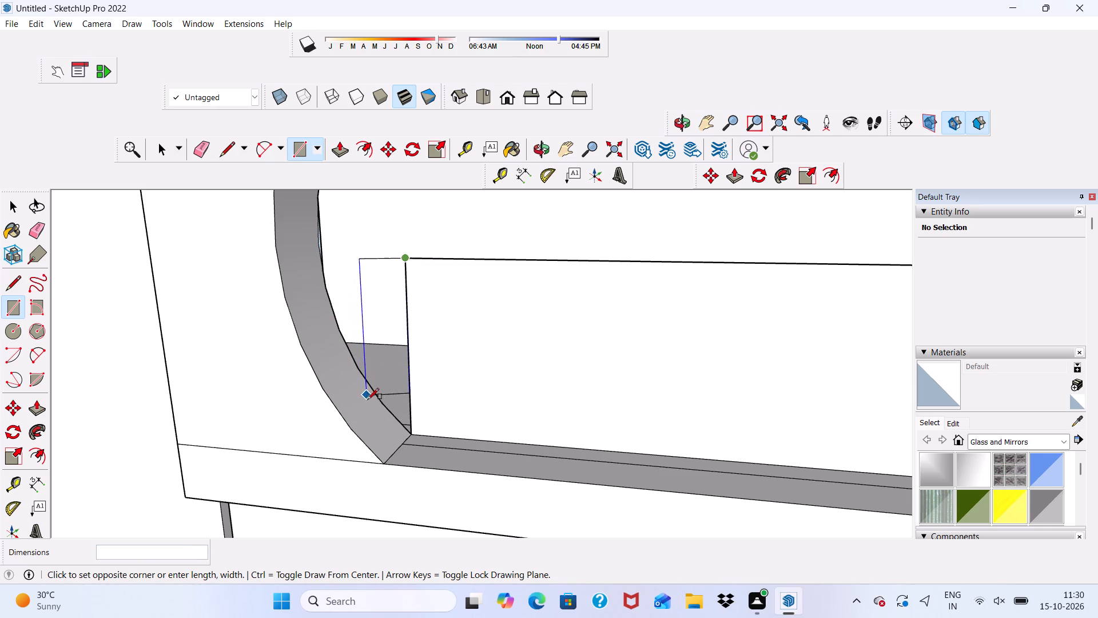
scroll(394, 424, up, 2)
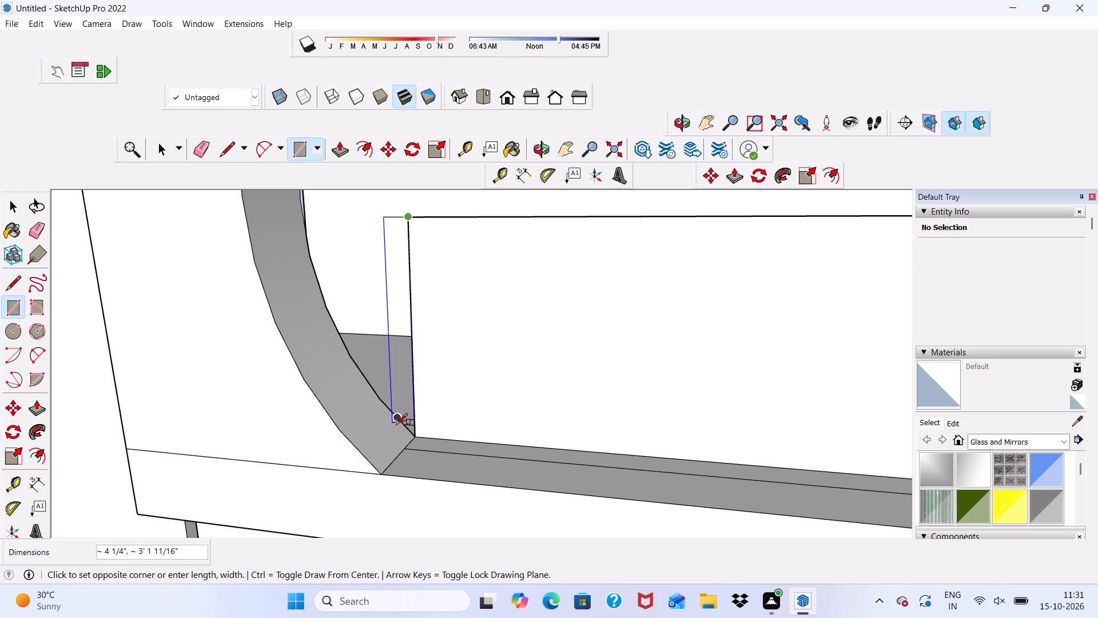
click(396, 424)
Delete the face filling the arc opening above the extended low panel.
scroll(290, 379, down, 17)
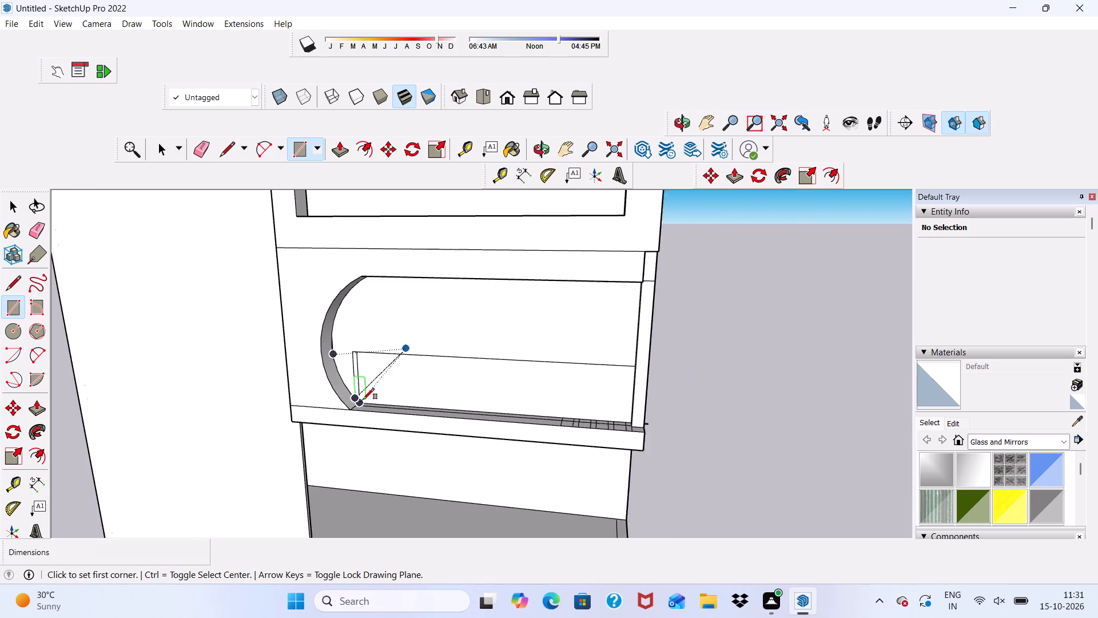
key(space)
click(381, 319)
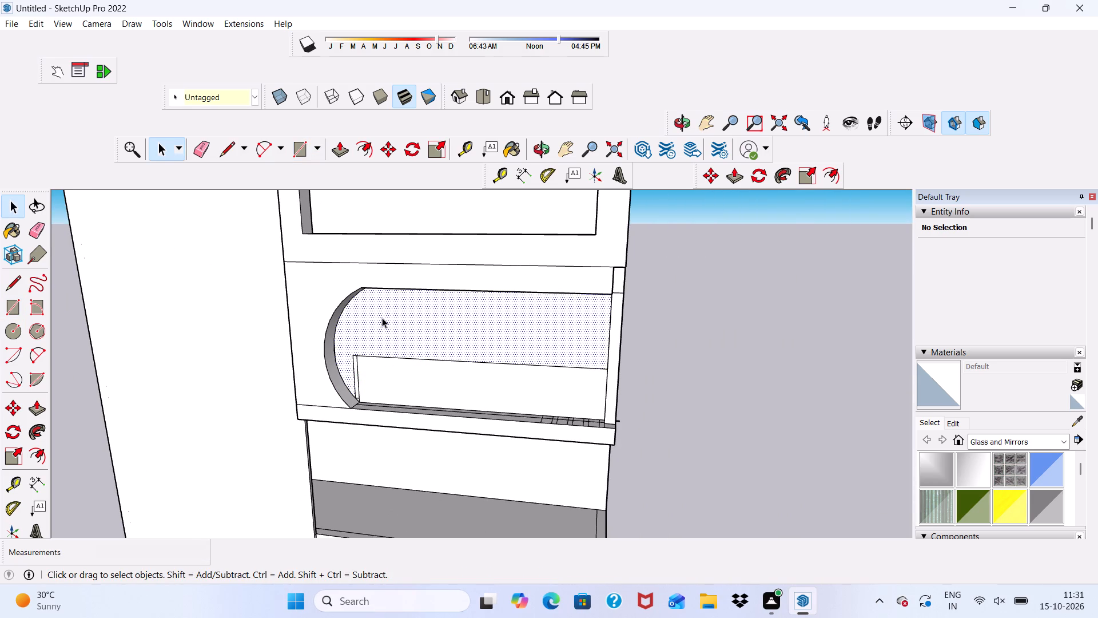
click(382, 318)
key(Delete)
scroll(383, 346, down, 5)
scroll(397, 427, up, 8)
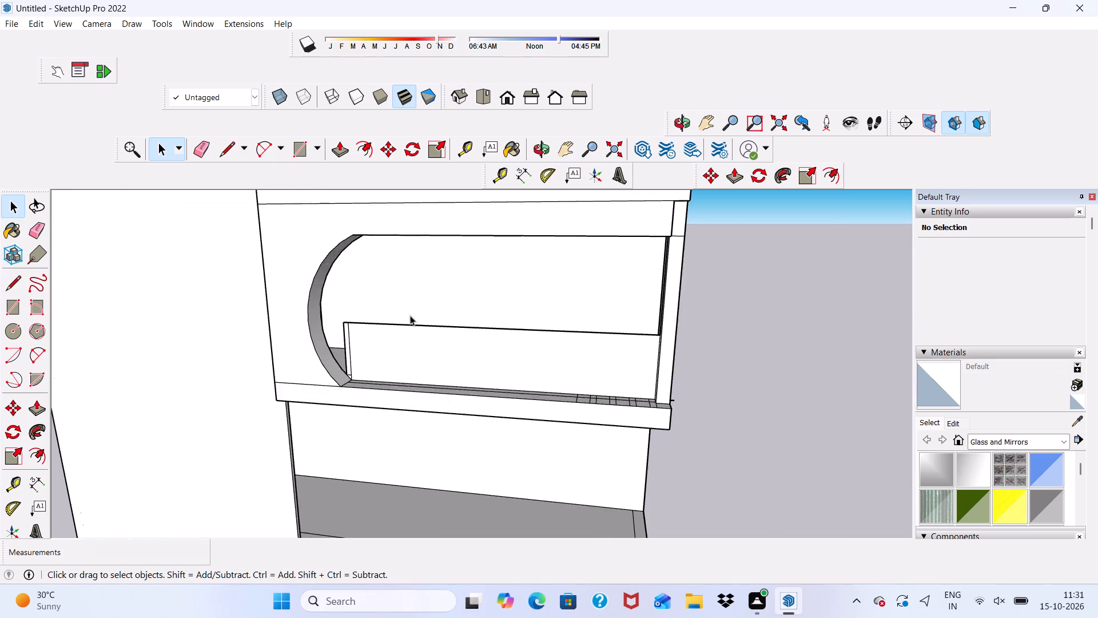
Erase the vertical dividing edge near the arc end of the low panel's front face.
scroll(410, 315, up, 2)
click(202, 142)
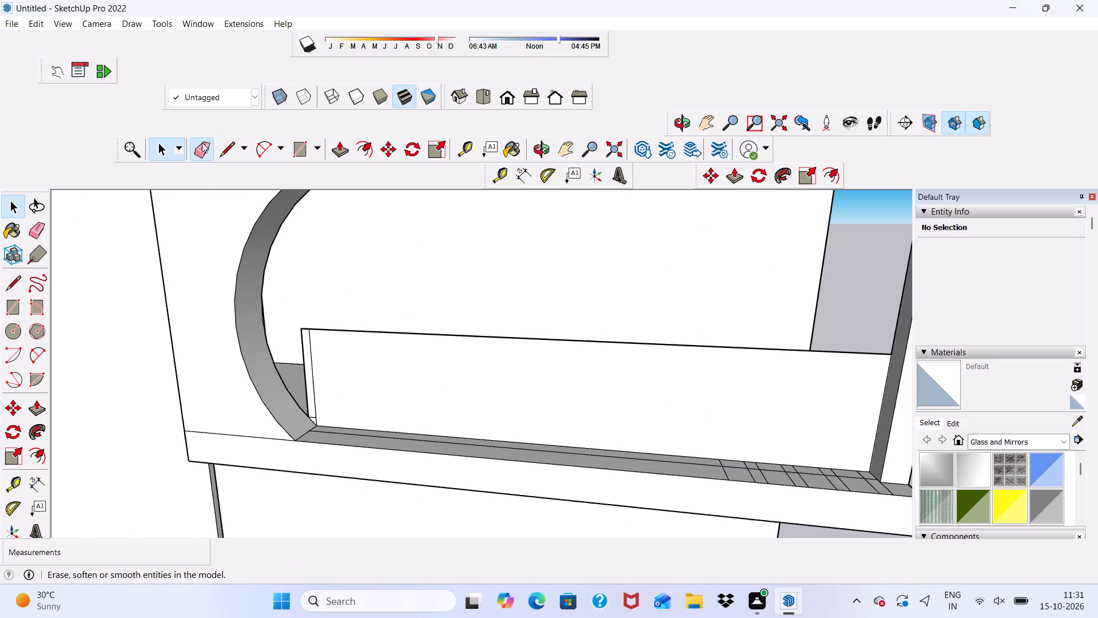
scroll(347, 445, up, 8)
drag(293, 413, 296, 420)
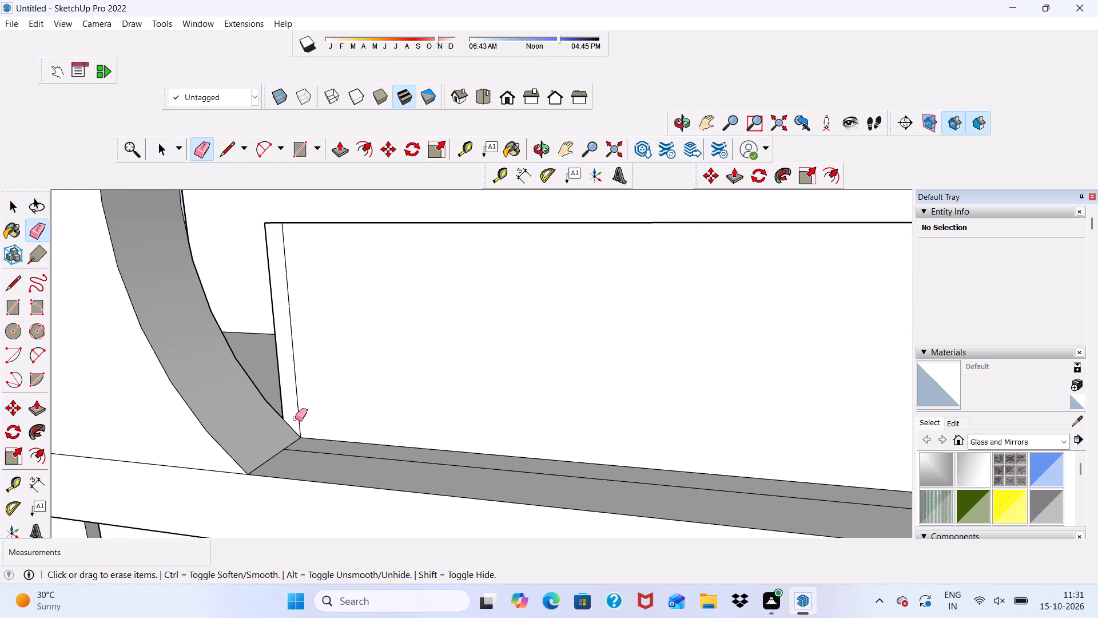
drag(295, 417, 300, 407)
Draw a line about 1' 4 13/16" from the low panel's top corner to the arc's inner edge.
scroll(296, 391, down, 10)
middle_drag(304, 375, 361, 314)
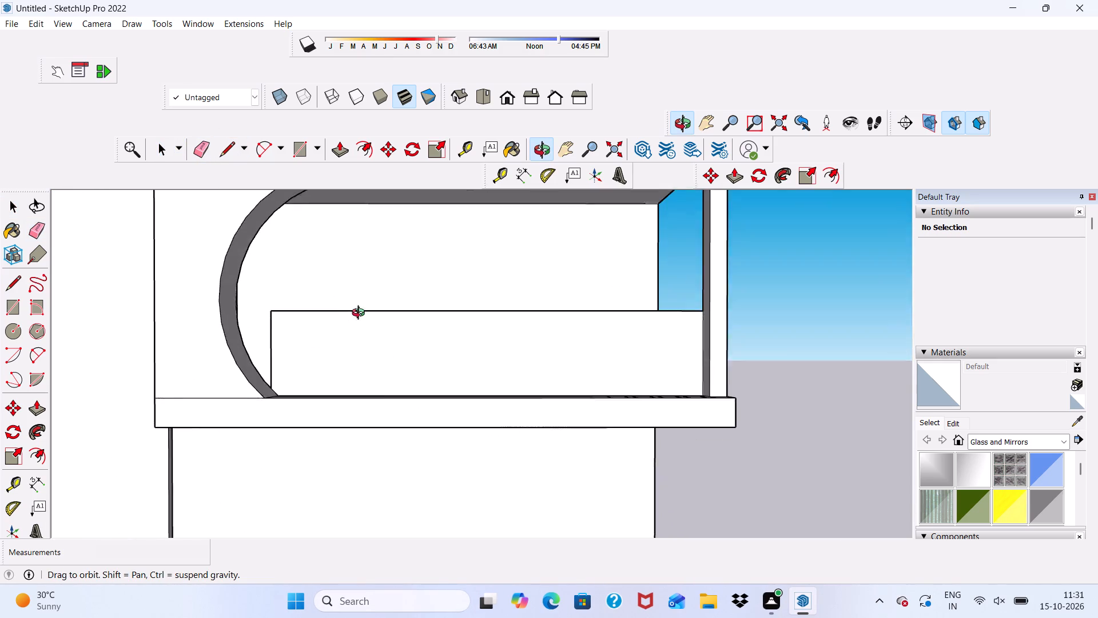
middle_drag(361, 314, 411, 365)
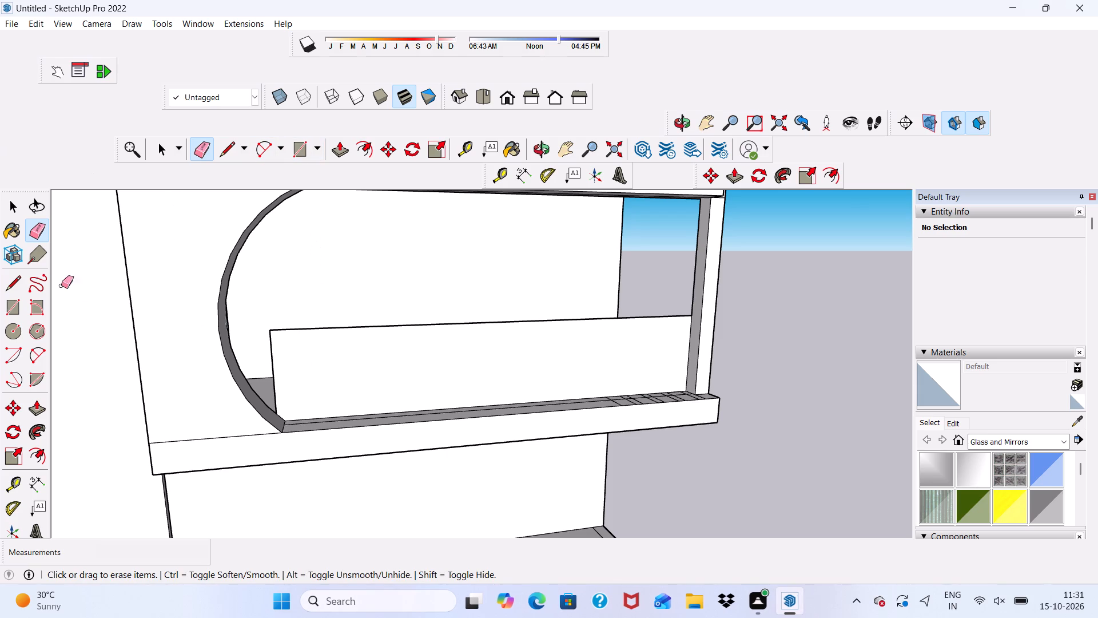
click(15, 278)
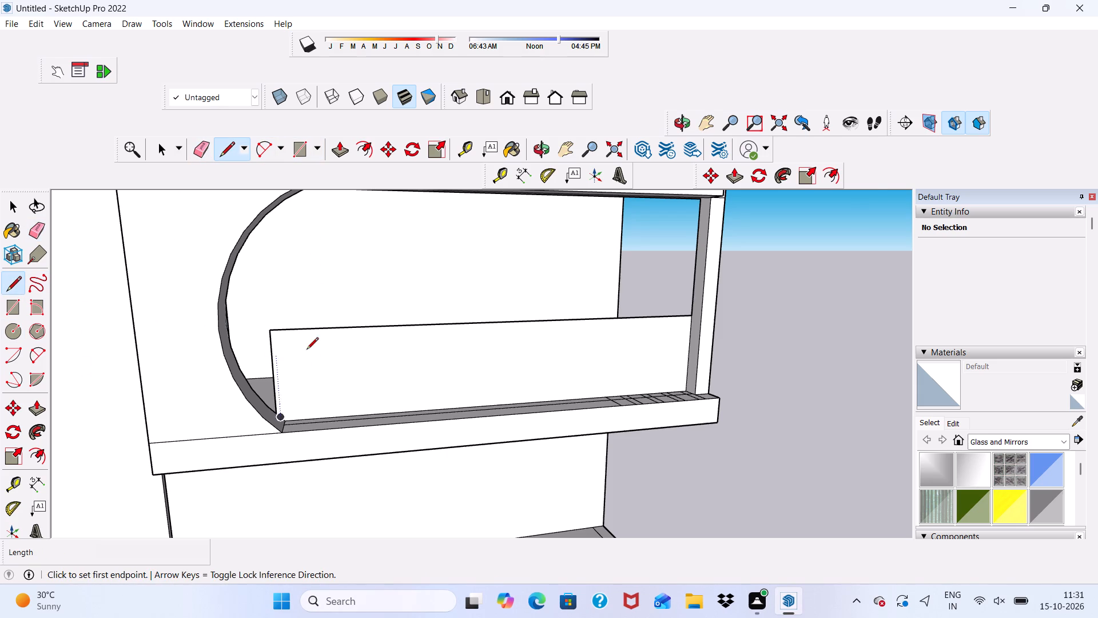
scroll(280, 315, up, 4)
click(279, 340)
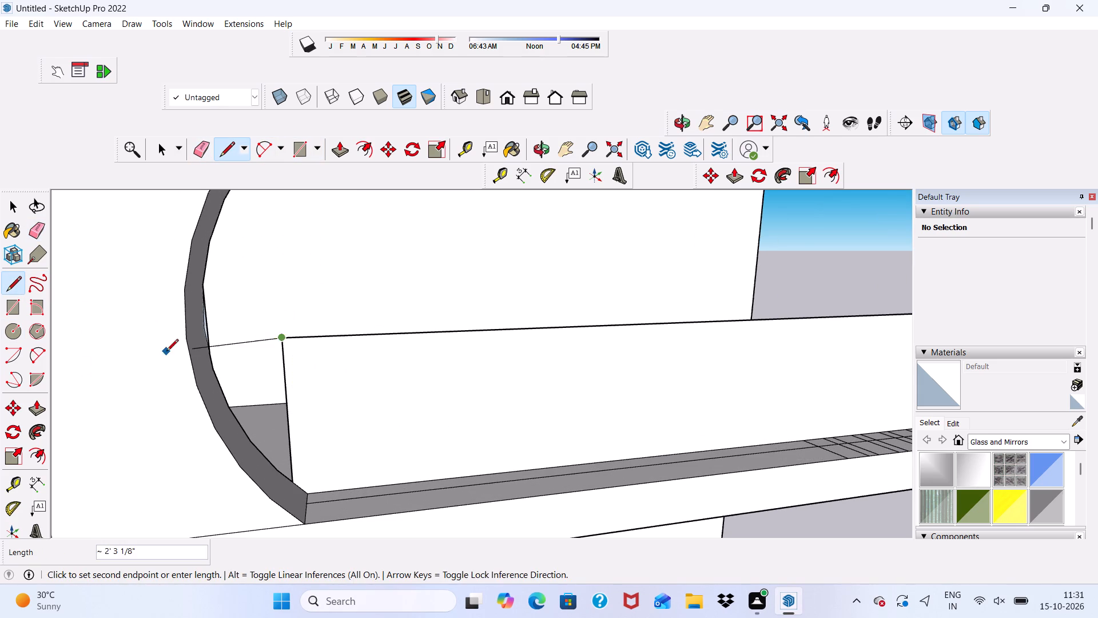
click(207, 340)
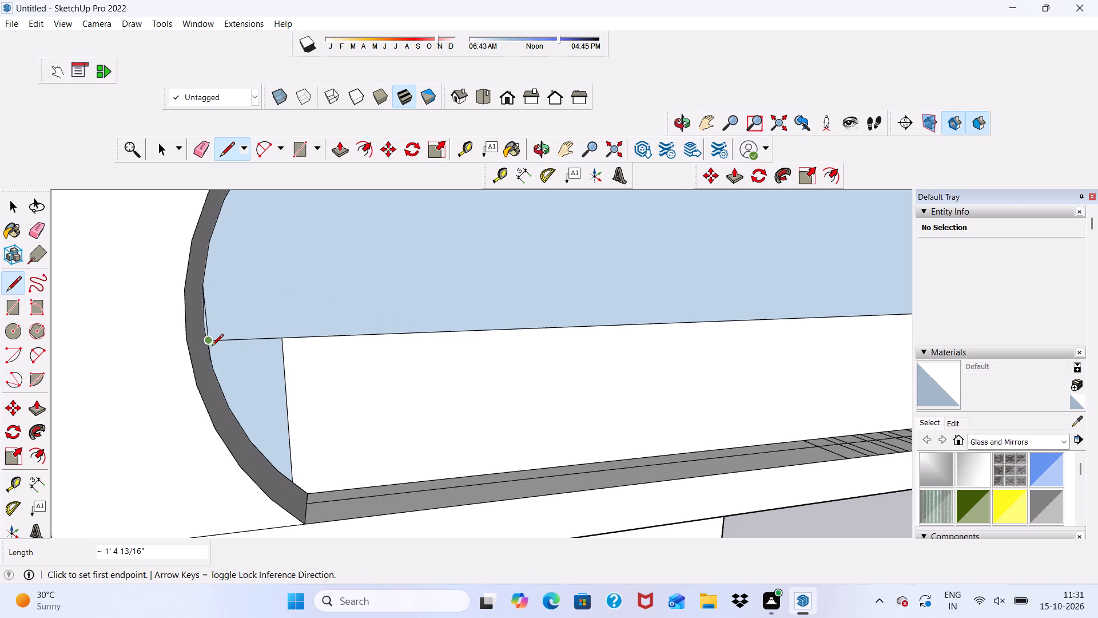
Delete the new face filling the arc opening above the low panel's top edge.
key(space)
click(273, 271)
key(Delete)
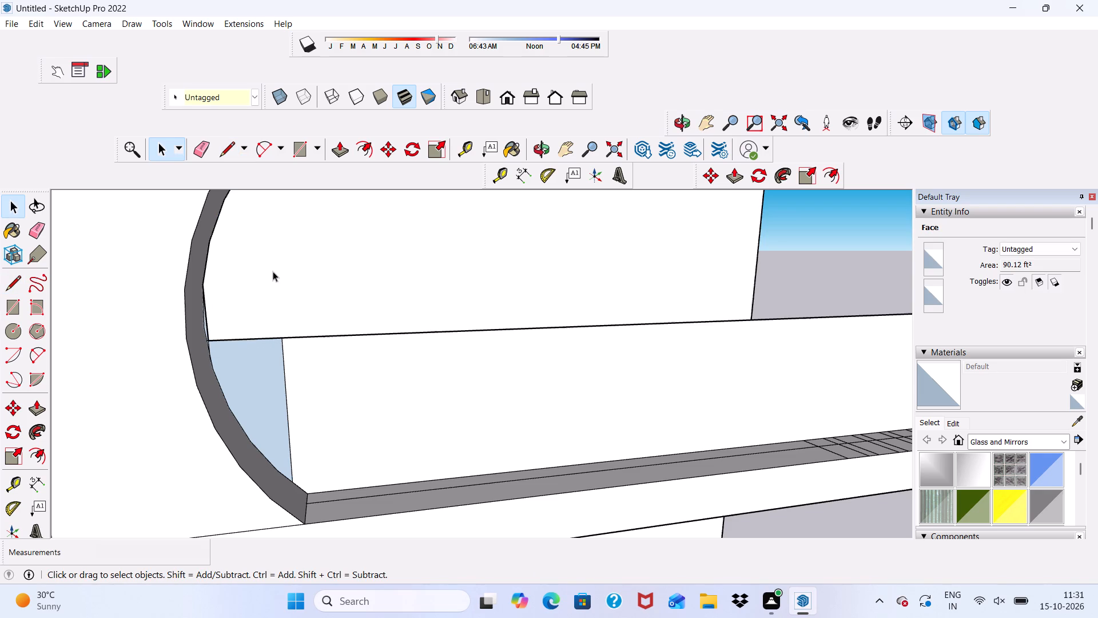
Erase the long lengthwise edge and the short cross edges on the front part of the ledge before the low panel.
scroll(243, 356, up, 1)
scroll(238, 339, down, 10)
scroll(297, 356, up, 1)
scroll(297, 355, down, 2)
middle_drag(326, 327, 260, 343)
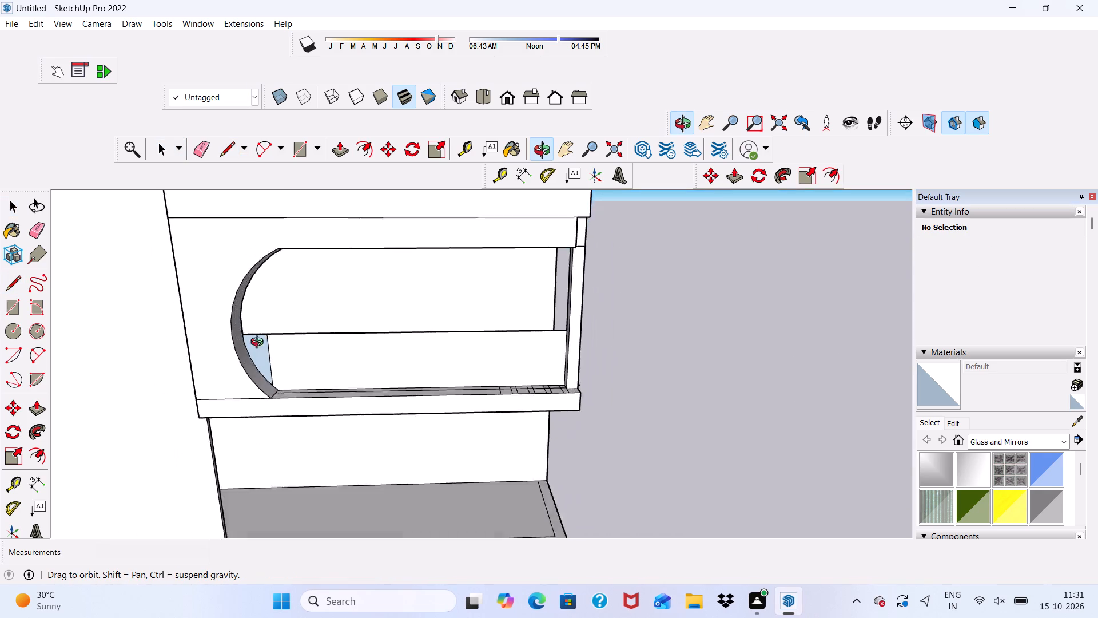
middle_drag(260, 343, 186, 435)
scroll(341, 351, up, 2)
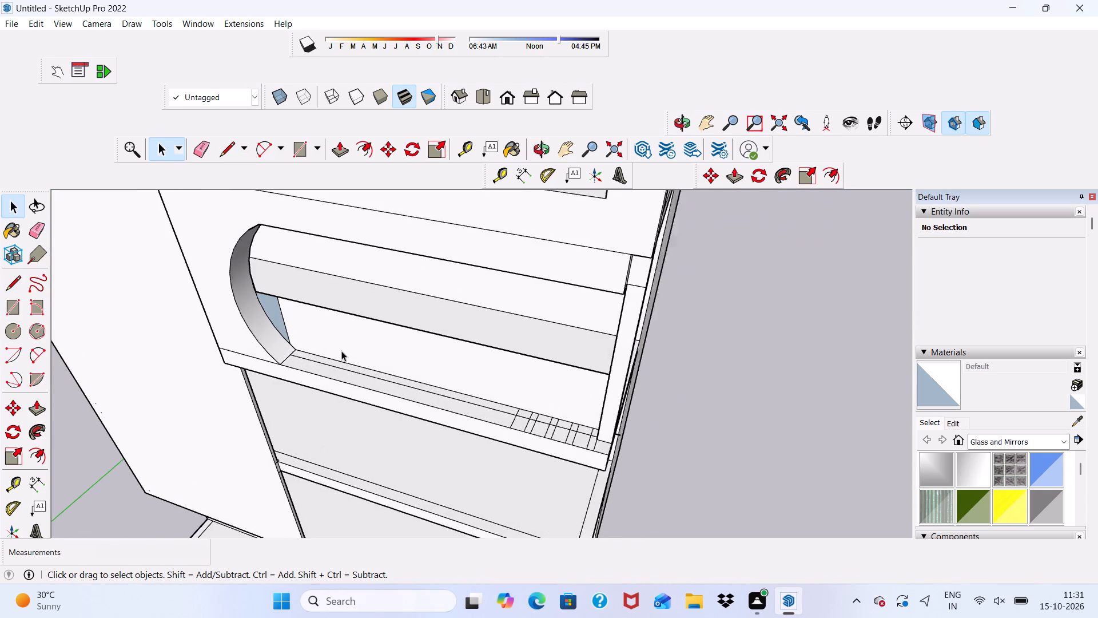
scroll(341, 351, up, 1)
click(197, 138)
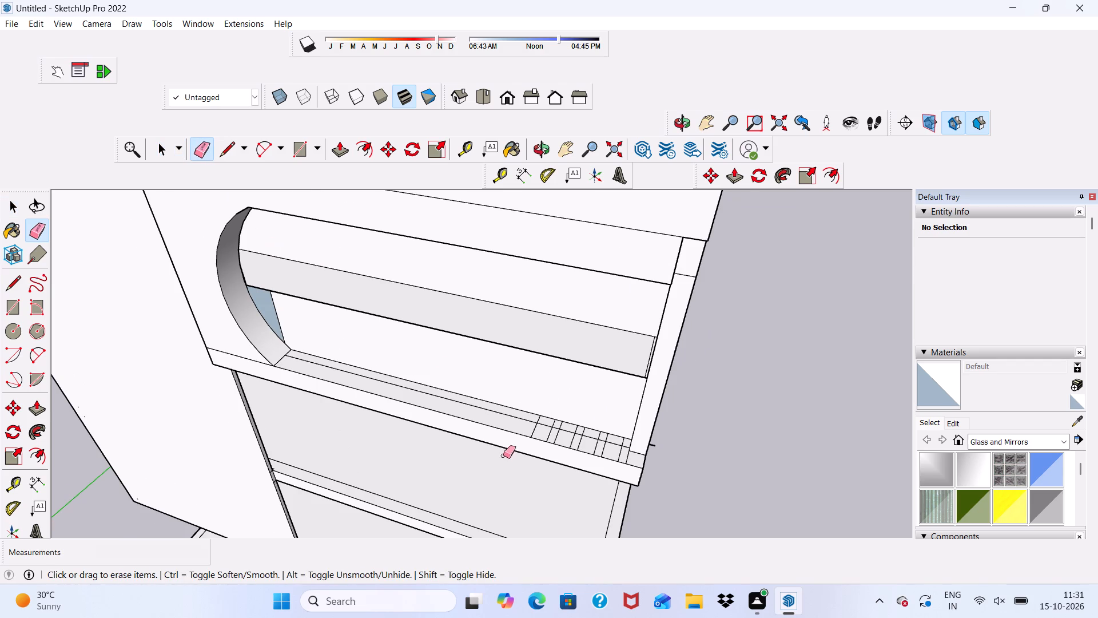
scroll(500, 449, up, 2)
scroll(531, 397, up, 3)
drag(531, 423, 609, 459)
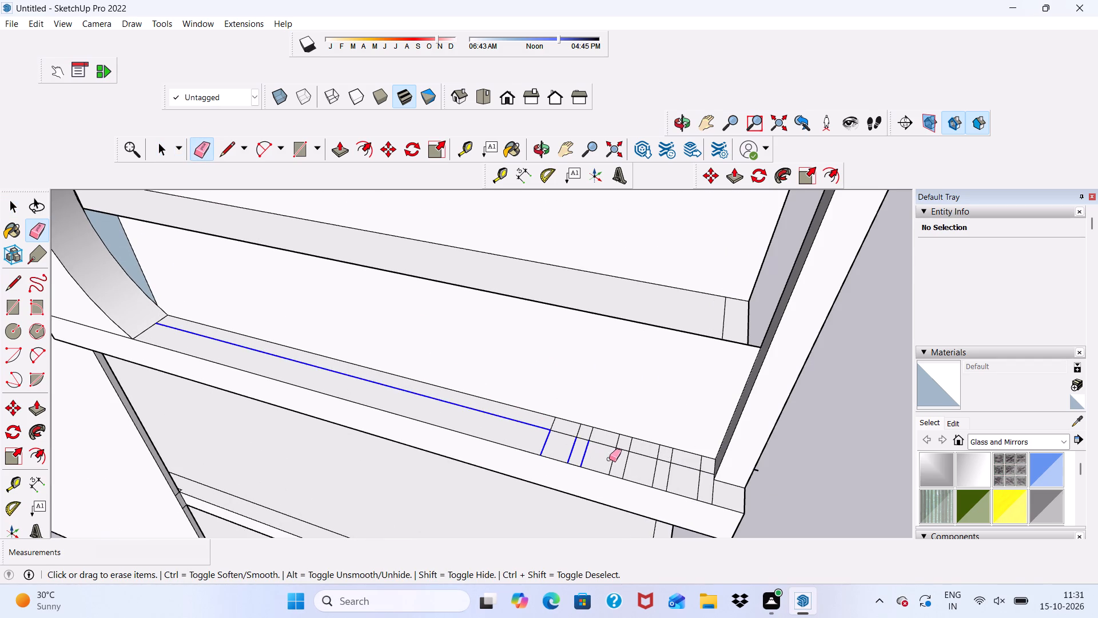
drag(609, 459, 711, 492)
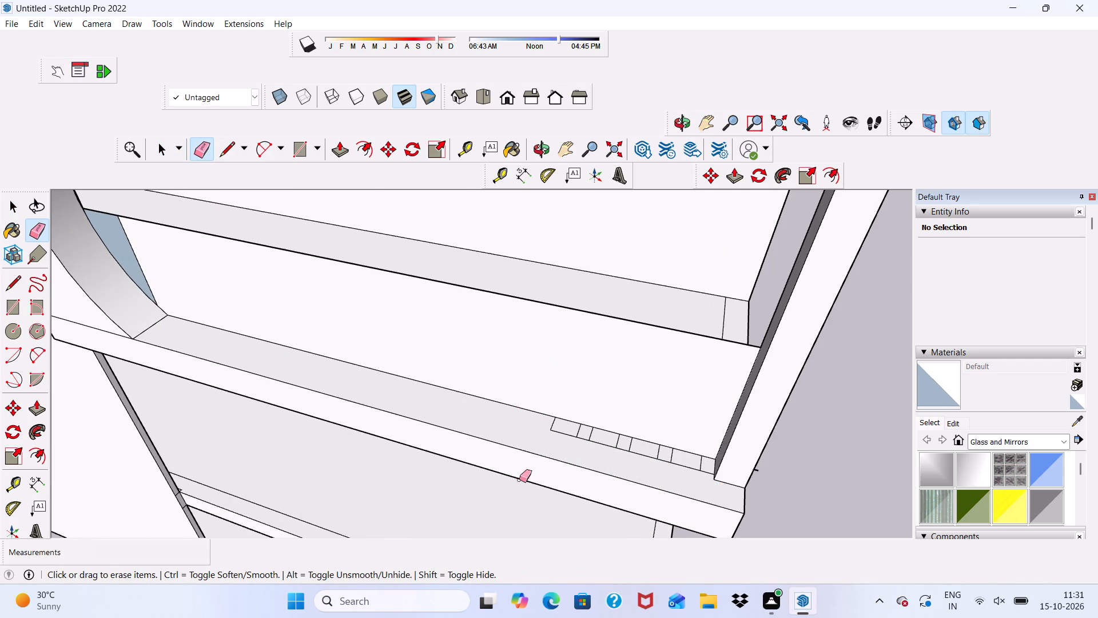
Erase the leftover small cells at the low panel's foot farthest from the end post, undoing one eraser pass.
scroll(224, 333, down, 6)
middle_drag(274, 433, 389, 253)
scroll(381, 253, up, 1)
scroll(260, 311, down, 5)
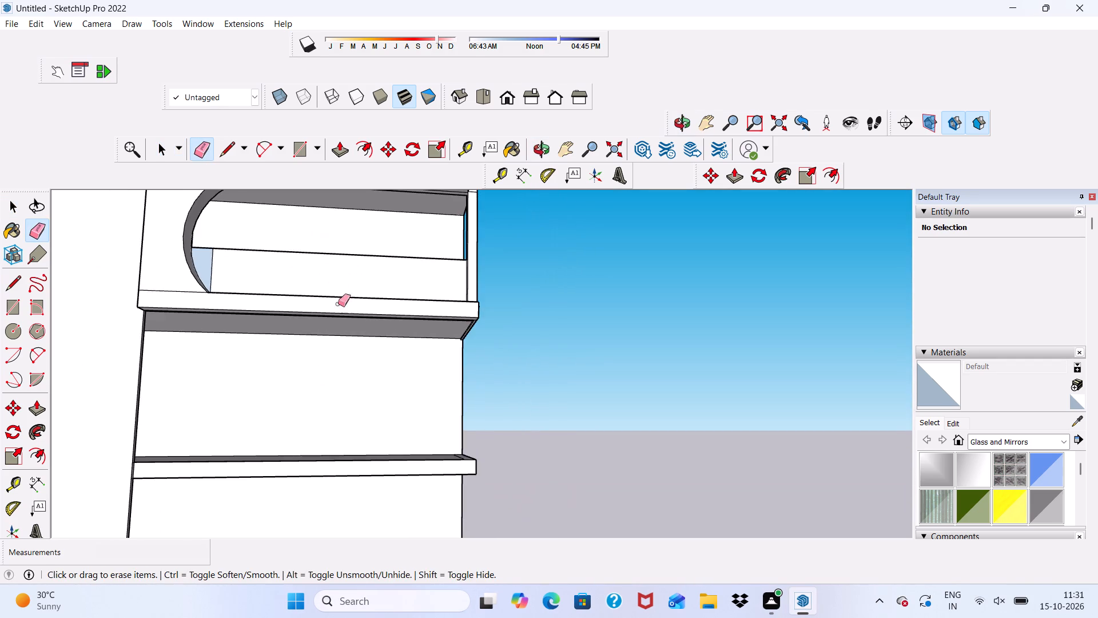
middle_drag(326, 306, 301, 462)
scroll(341, 363, down, 1)
scroll(283, 342, up, 10)
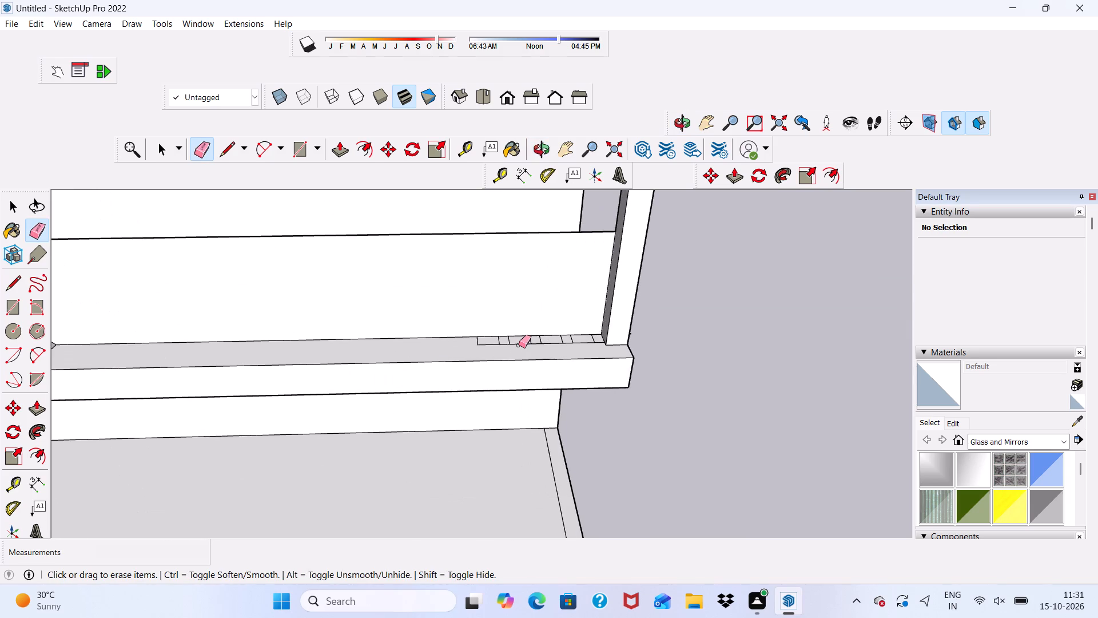
click(519, 345)
drag(573, 341, 605, 339)
key(ctrl+z)
scroll(530, 350, up, 2)
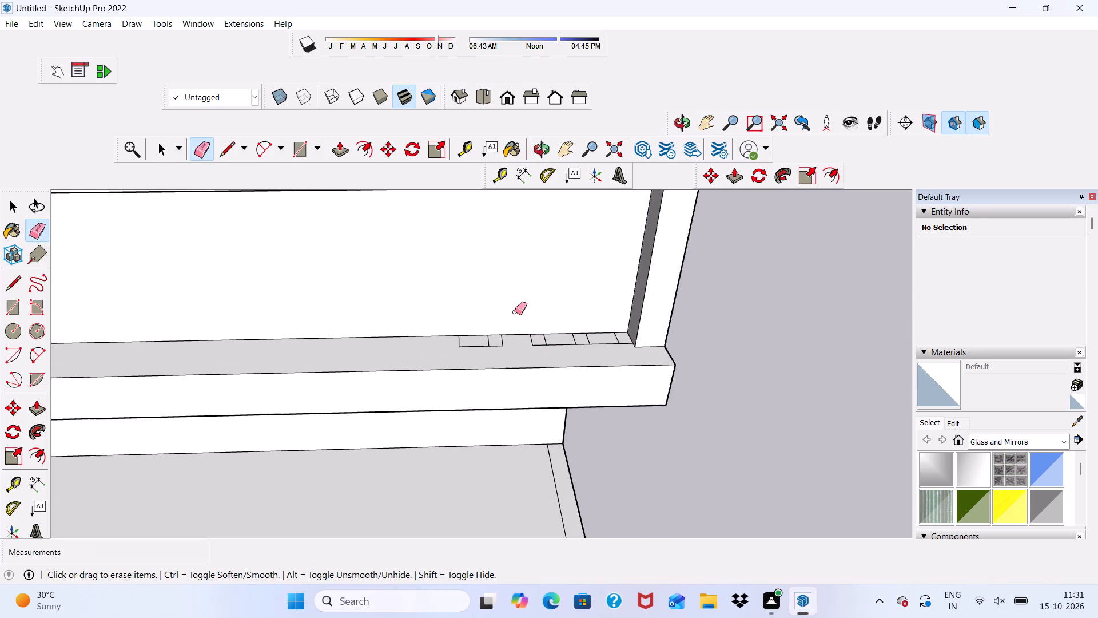
scroll(515, 312, up, 6)
click(497, 343)
drag(480, 348, 466, 351)
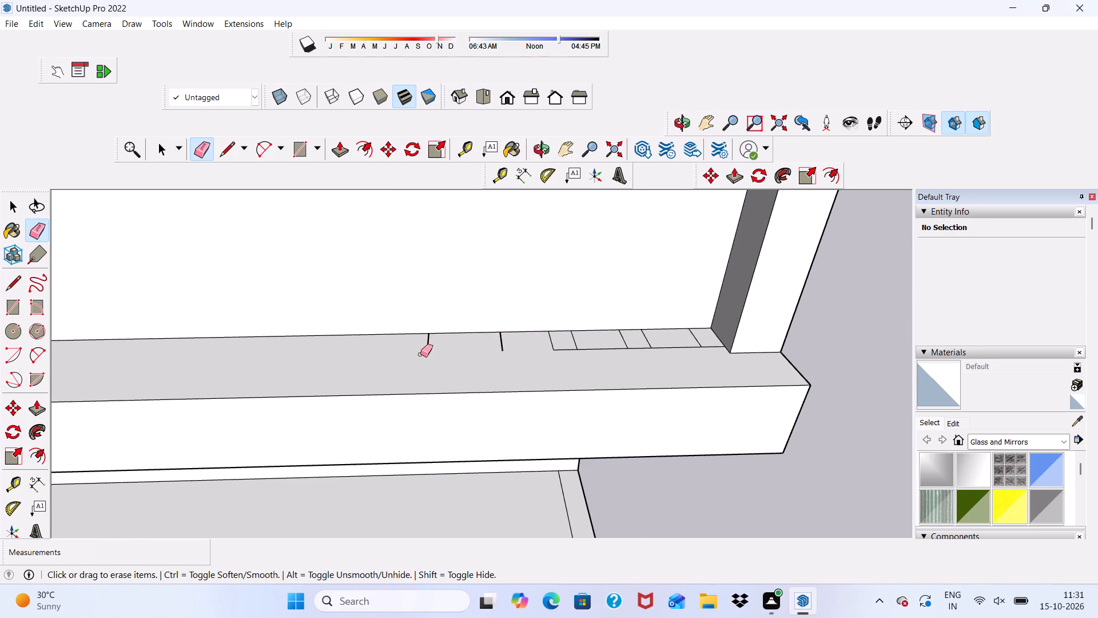
drag(421, 350, 434, 346)
drag(498, 348, 507, 344)
Erase the remaining small cell edges along the low panel's foot up to the end post.
drag(548, 344, 650, 342)
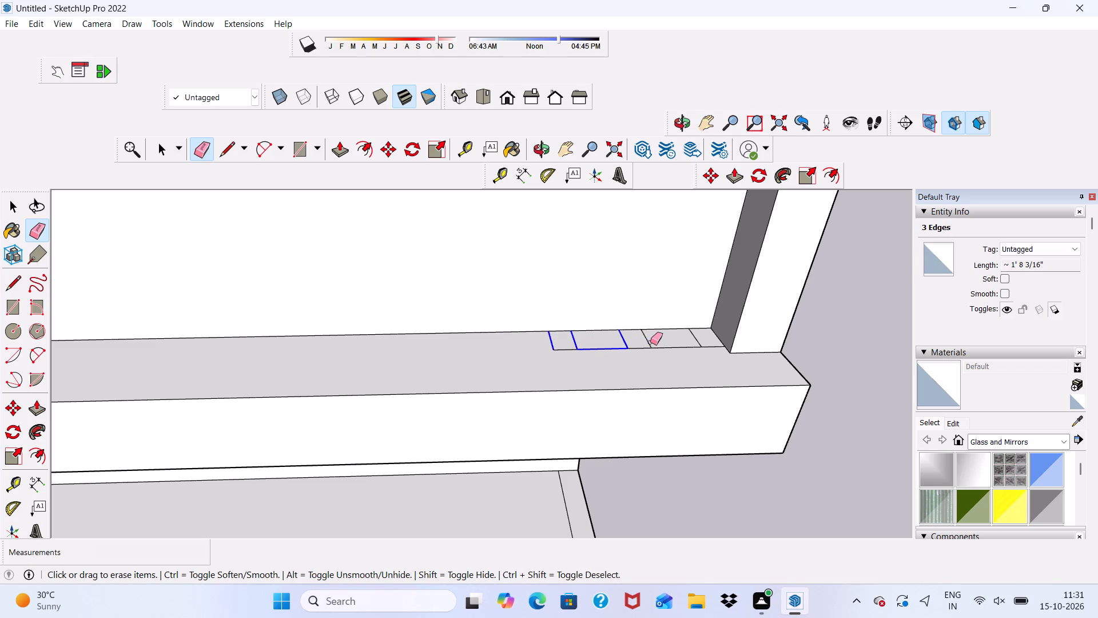
drag(650, 342, 687, 345)
click(695, 340)
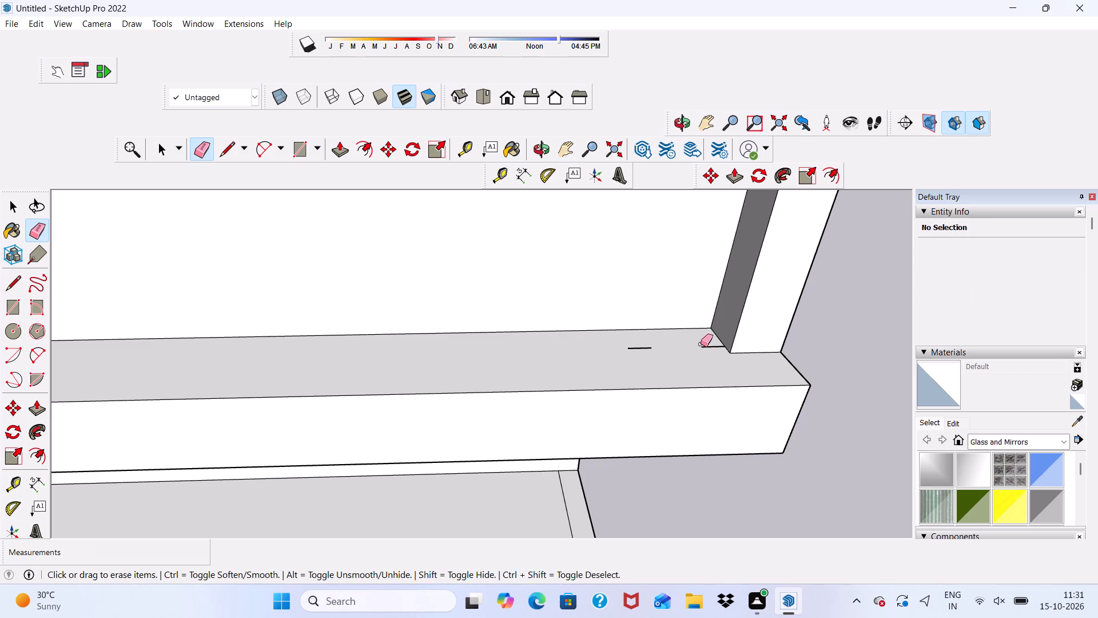
click(706, 346)
drag(628, 351, 646, 345)
Erase the short edges crossing the end post's front and side faces near the upper rail's lower edge.
scroll(387, 361, down, 20)
scroll(442, 272, up, 9)
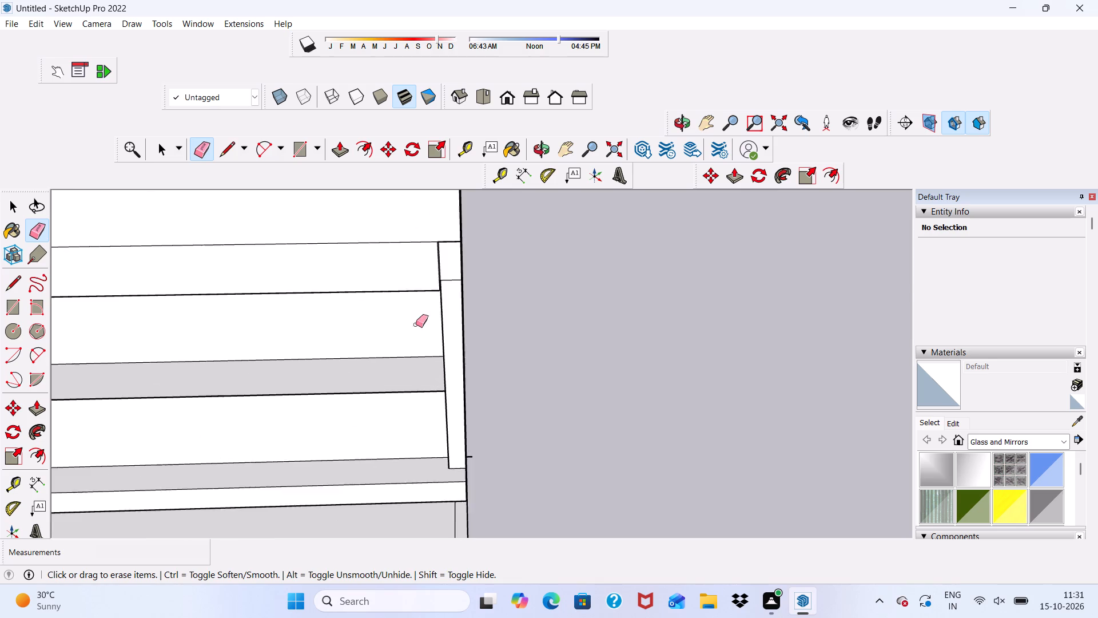
scroll(416, 324, up, 4)
scroll(499, 285, down, 3)
middle_drag(484, 287, 553, 239)
scroll(578, 303, up, 5)
key(space)
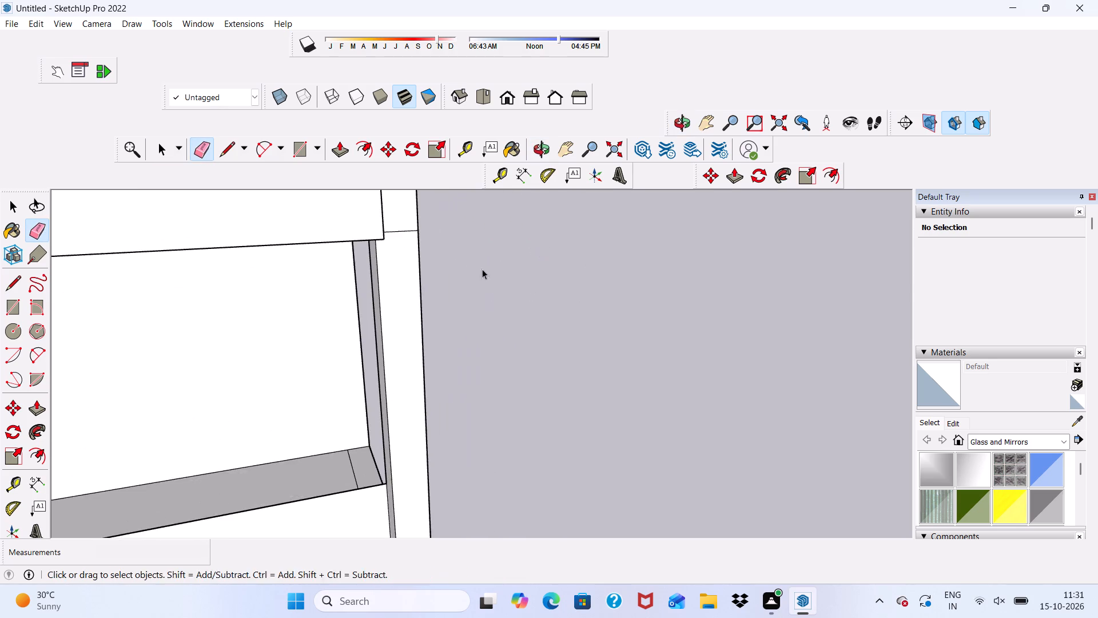
middle_drag(473, 278, 397, 306)
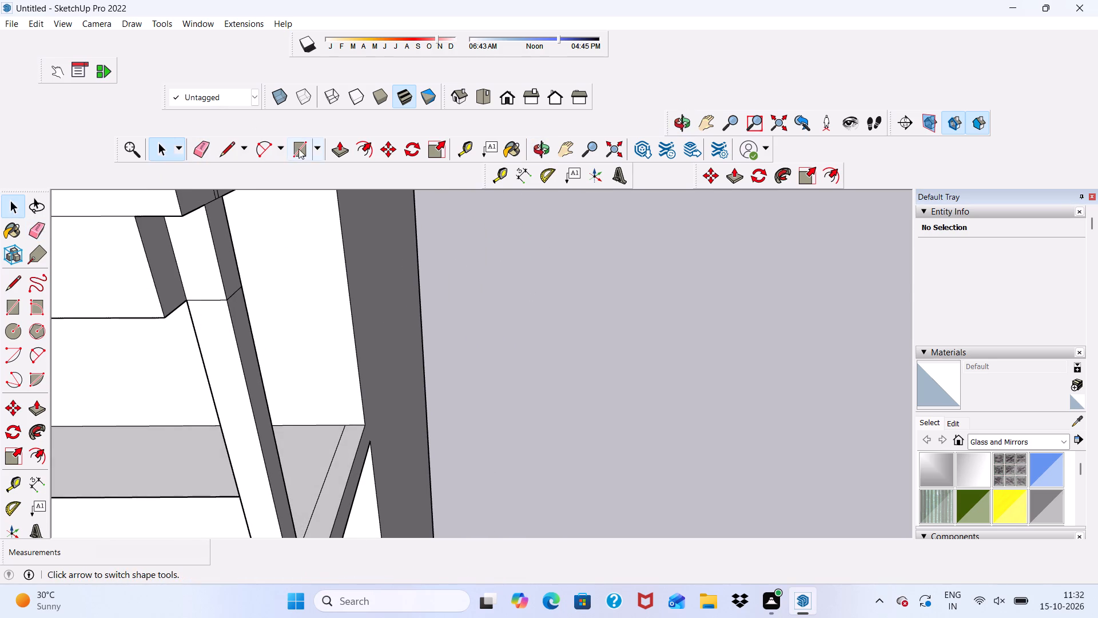
click(344, 138)
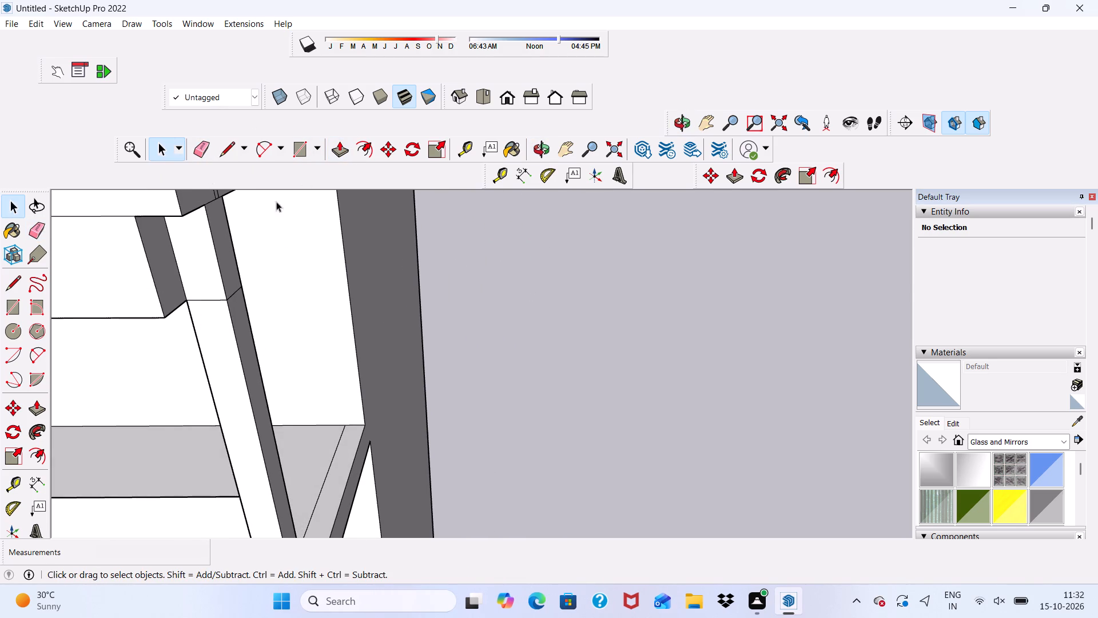
drag(199, 152, 202, 157)
drag(198, 295, 200, 300)
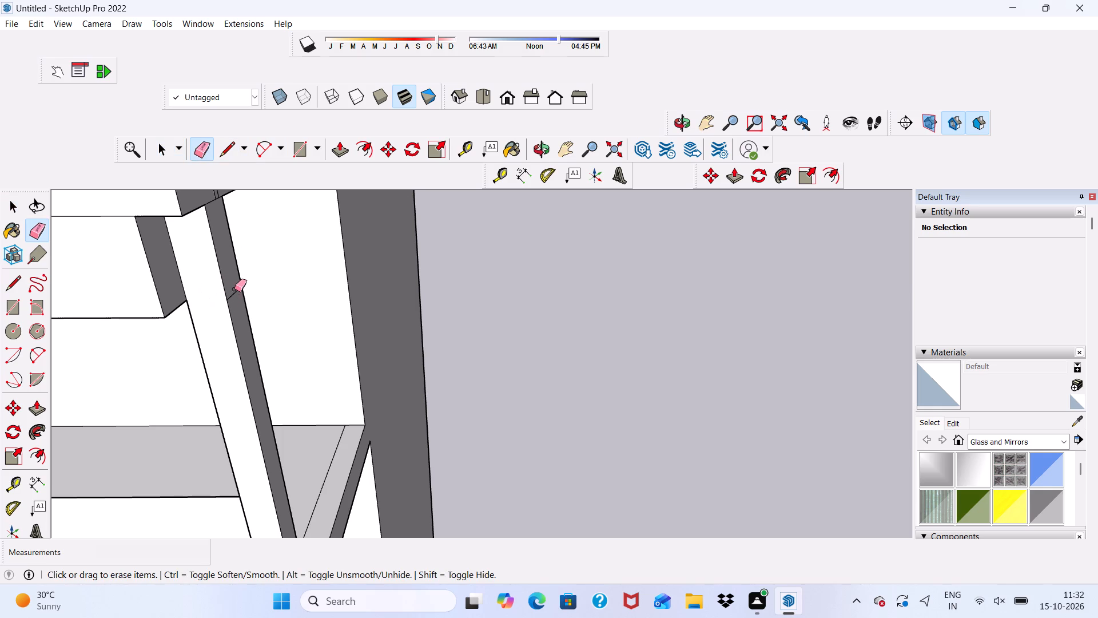
drag(236, 288, 240, 295)
scroll(240, 301, down, 2)
scroll(230, 286, up, 13)
drag(220, 303, 225, 312)
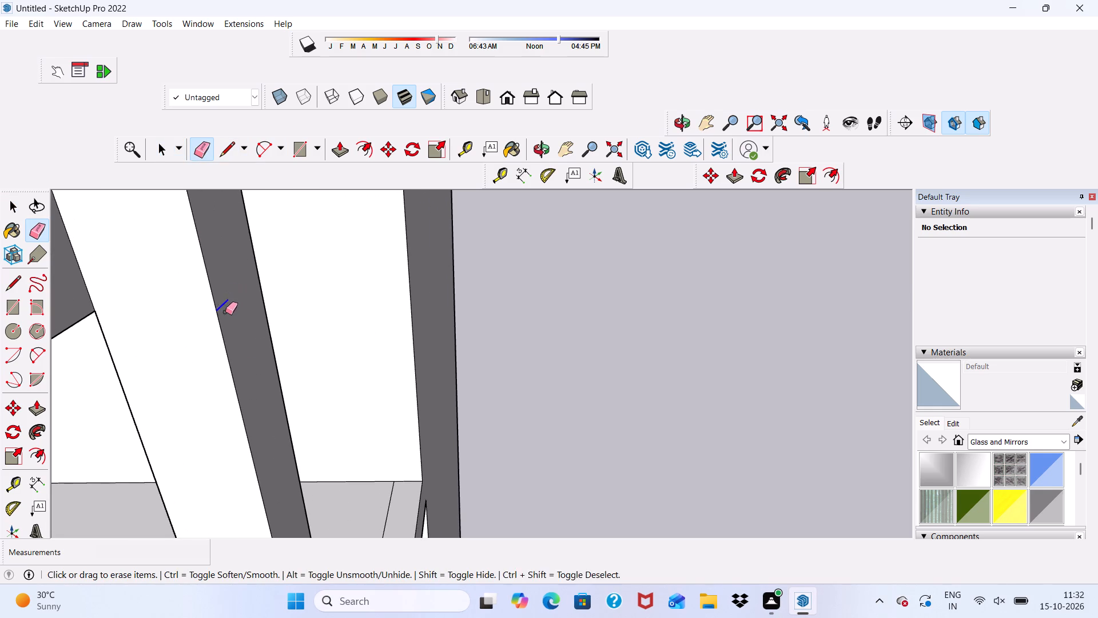
drag(225, 312, 226, 313)
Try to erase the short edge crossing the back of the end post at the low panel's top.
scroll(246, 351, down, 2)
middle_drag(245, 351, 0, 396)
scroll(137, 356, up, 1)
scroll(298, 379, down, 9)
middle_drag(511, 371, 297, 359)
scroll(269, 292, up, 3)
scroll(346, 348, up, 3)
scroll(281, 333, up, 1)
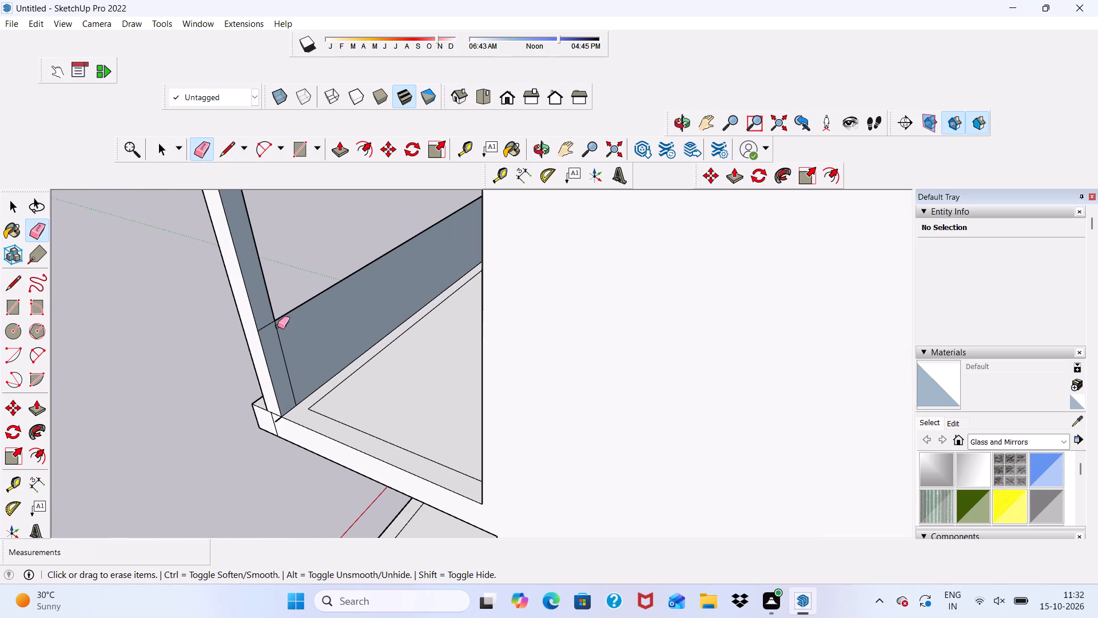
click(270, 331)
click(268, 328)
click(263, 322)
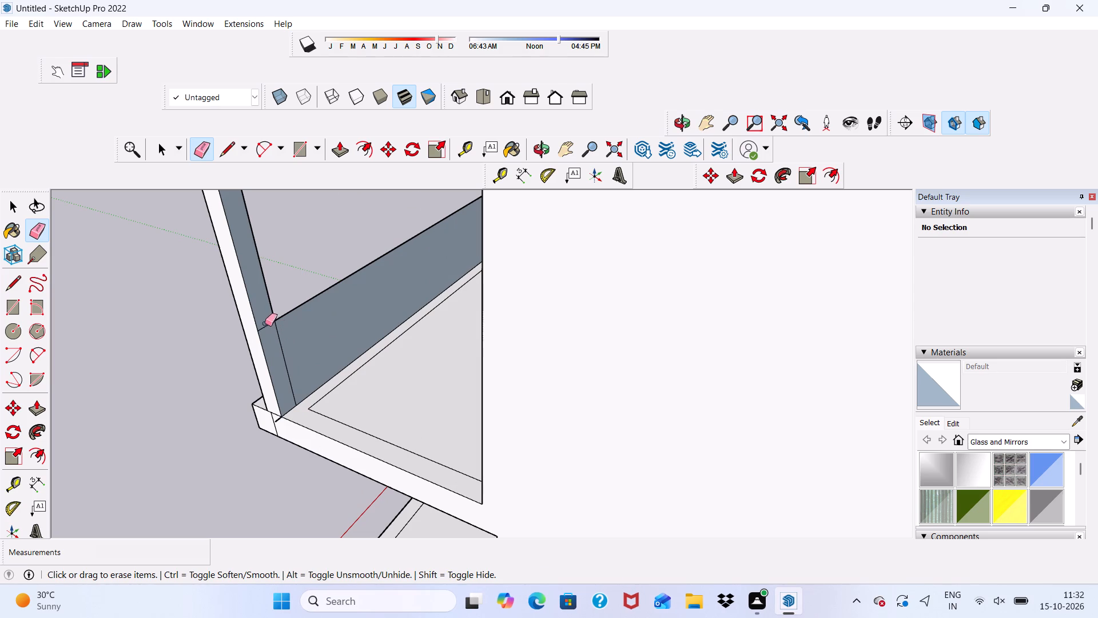
Push/pull the end post's narrow front face by about 7/16".
scroll(164, 351, down, 5)
middle_drag(174, 398, 503, 339)
key(space)
scroll(351, 421, up, 2)
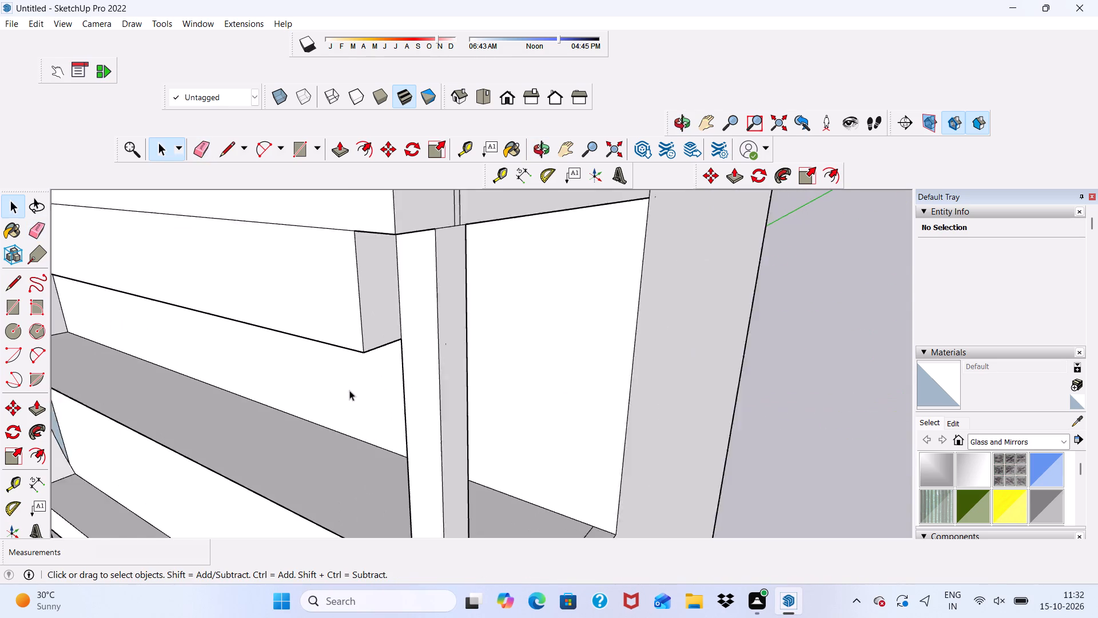
scroll(349, 390, up, 2)
click(456, 338)
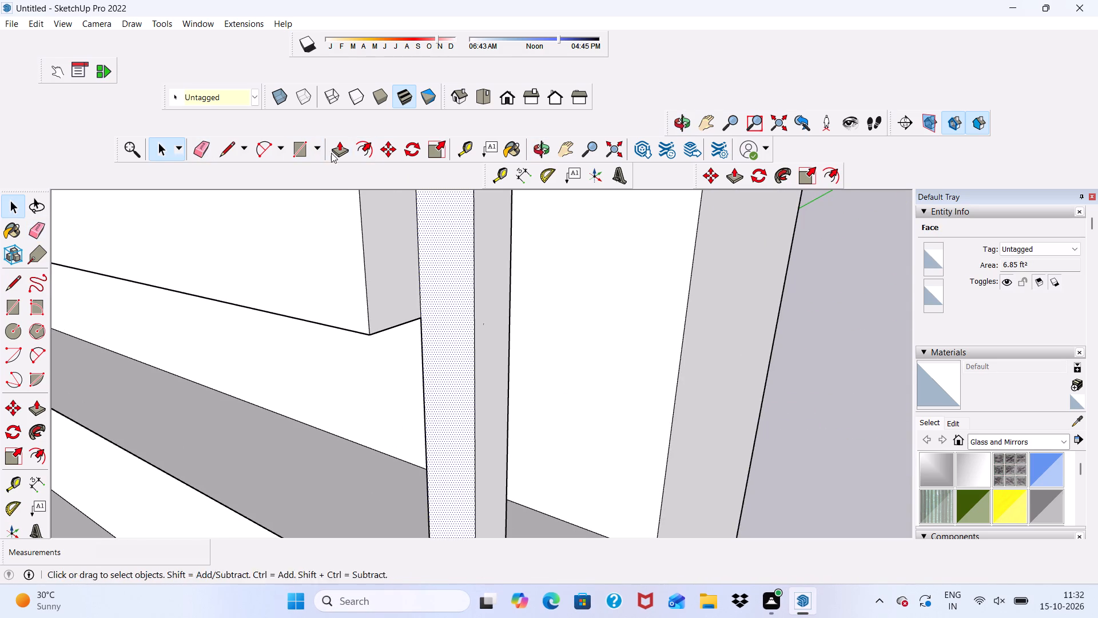
click(341, 152)
click(453, 325)
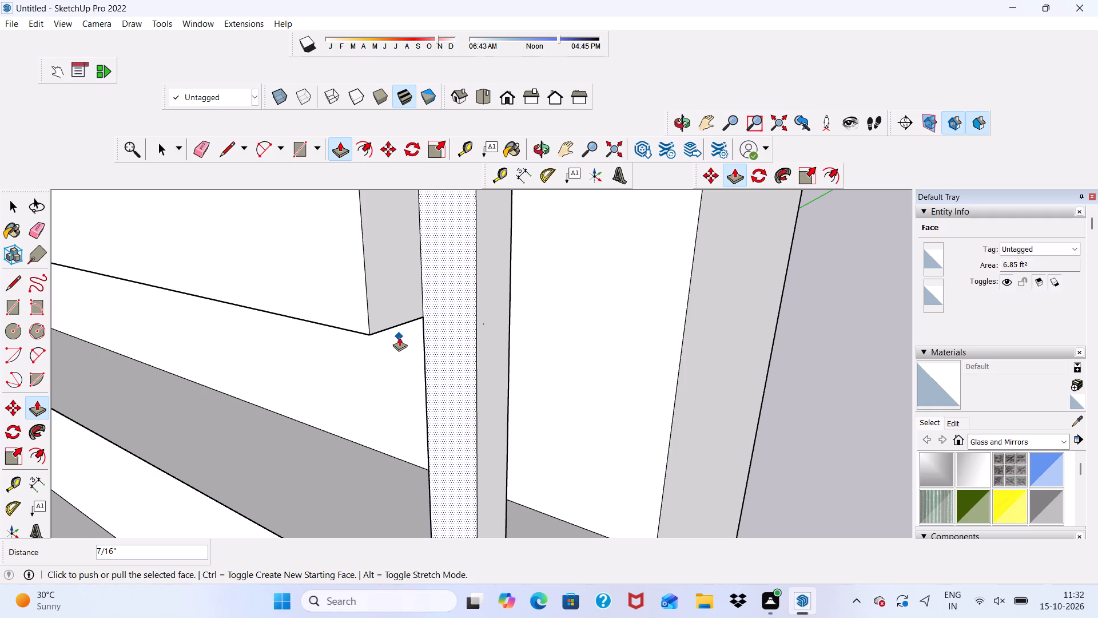
Examine how the end post's front face meets the upper rail and the board above it.
scroll(399, 337, down, 2)
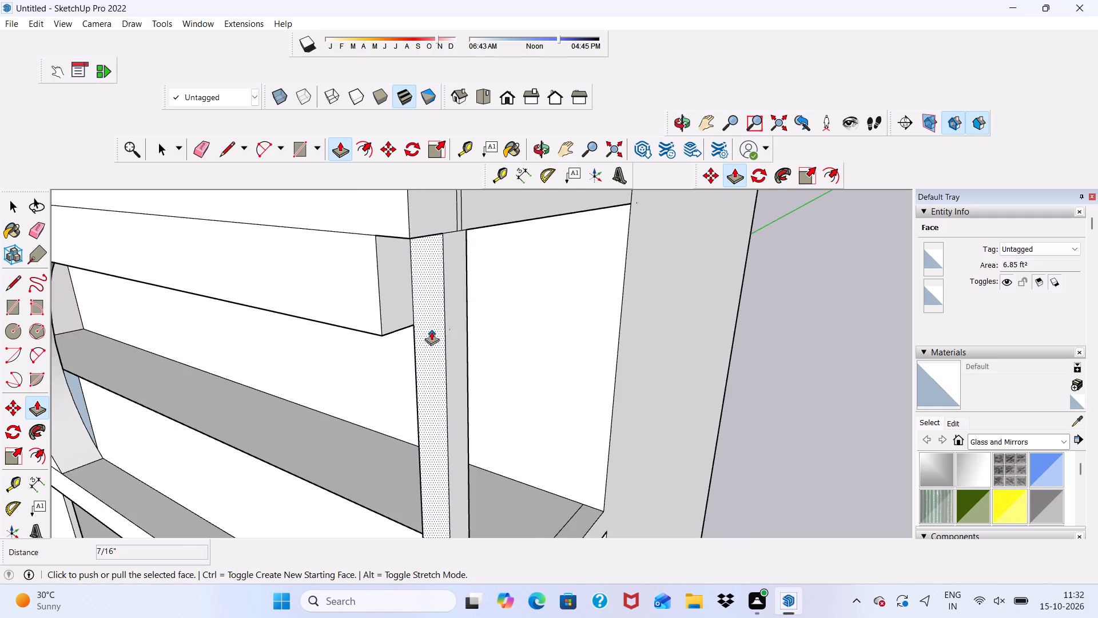
scroll(430, 330, down, 9)
middle_drag(411, 318, 438, 327)
scroll(416, 324, up, 5)
scroll(412, 320, down, 1)
scroll(415, 320, up, 5)
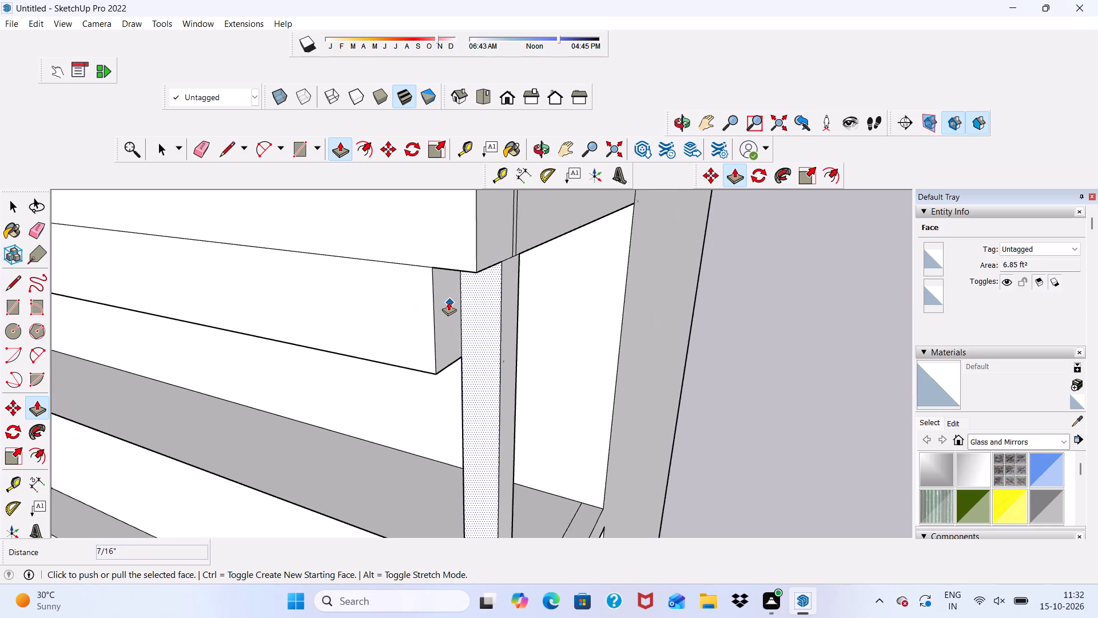
scroll(448, 302, up, 1)
scroll(444, 300, down, 3)
key(space)
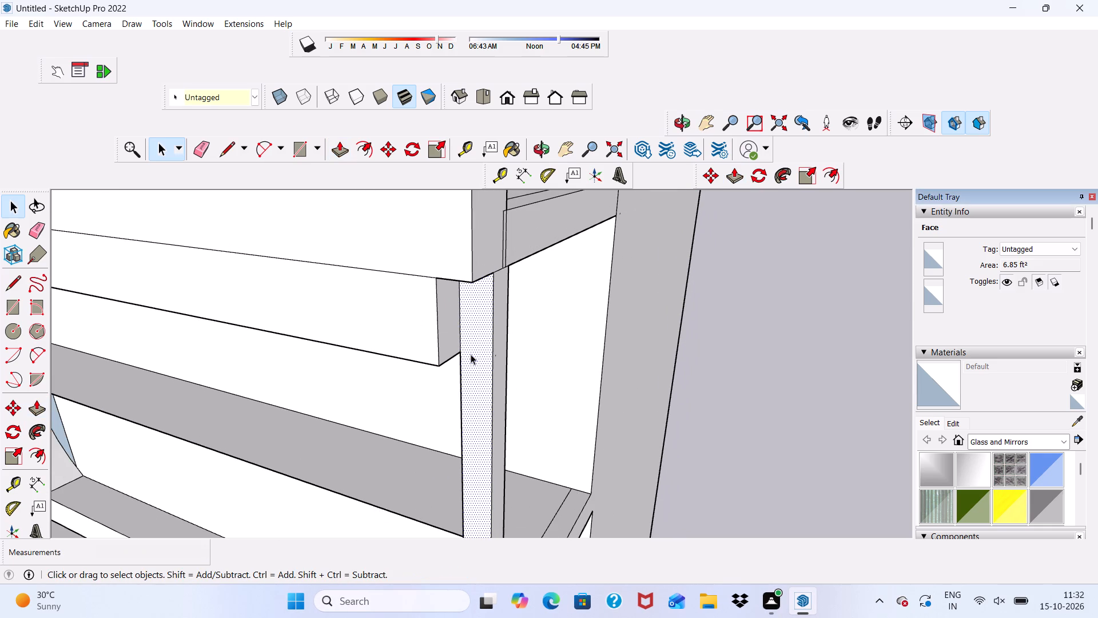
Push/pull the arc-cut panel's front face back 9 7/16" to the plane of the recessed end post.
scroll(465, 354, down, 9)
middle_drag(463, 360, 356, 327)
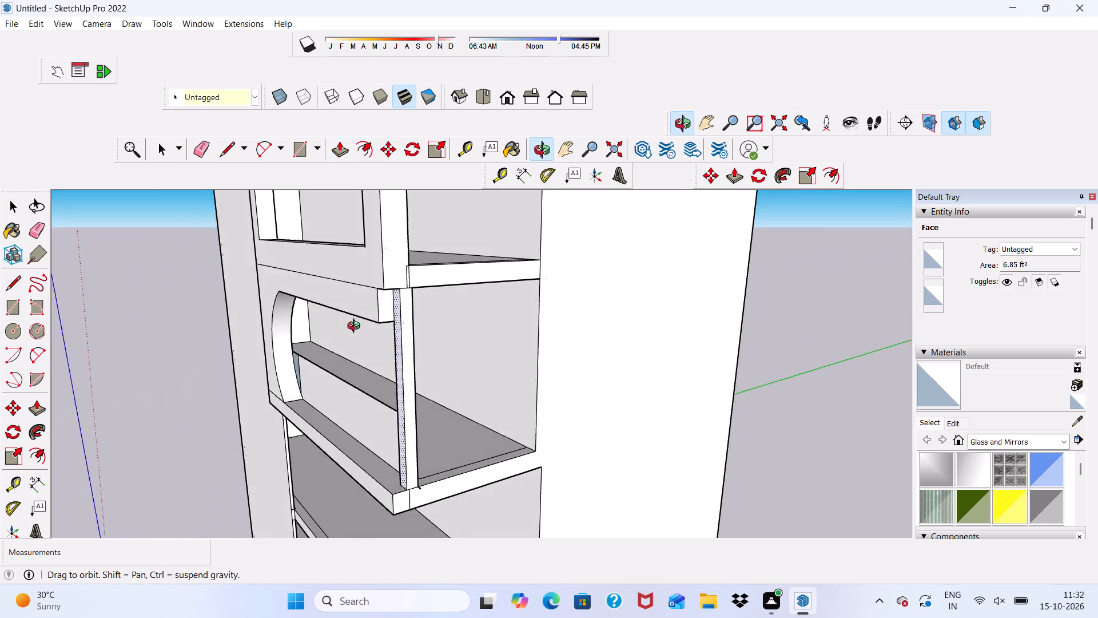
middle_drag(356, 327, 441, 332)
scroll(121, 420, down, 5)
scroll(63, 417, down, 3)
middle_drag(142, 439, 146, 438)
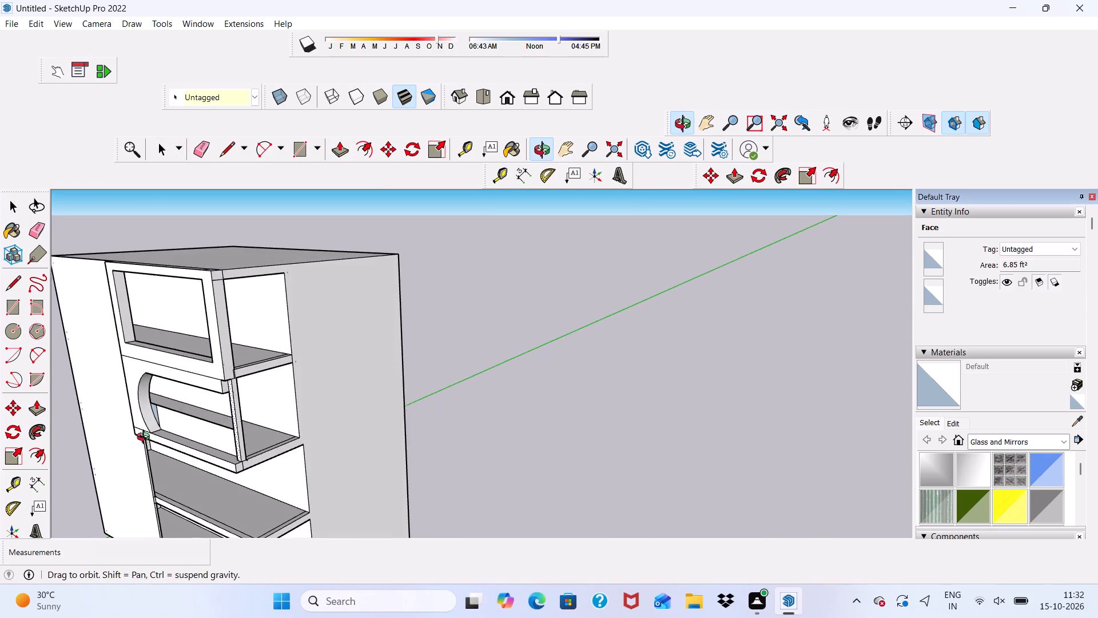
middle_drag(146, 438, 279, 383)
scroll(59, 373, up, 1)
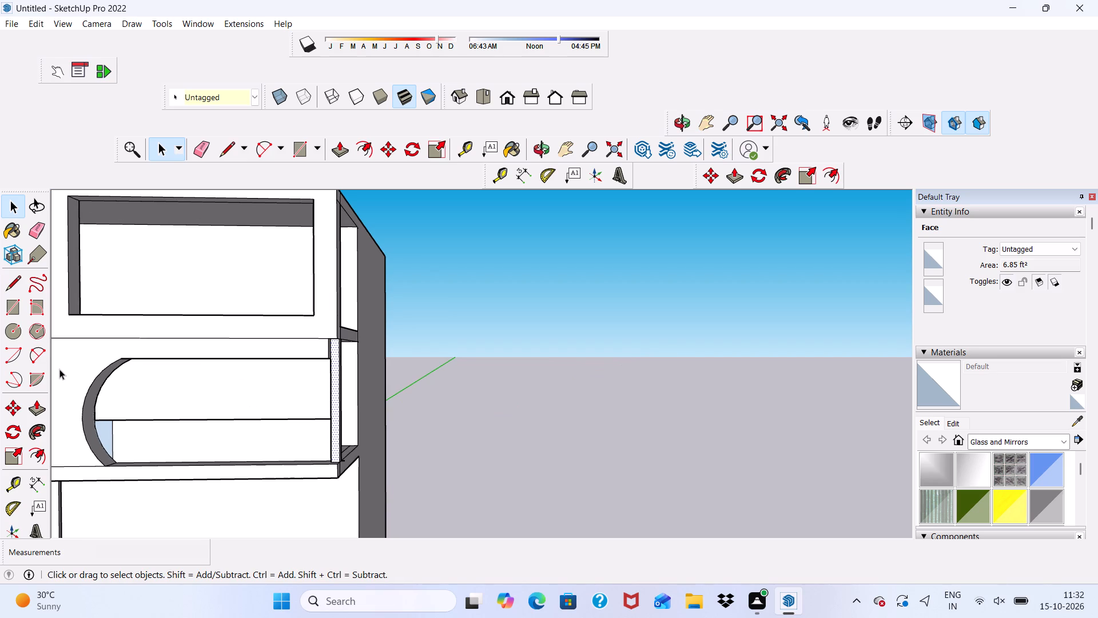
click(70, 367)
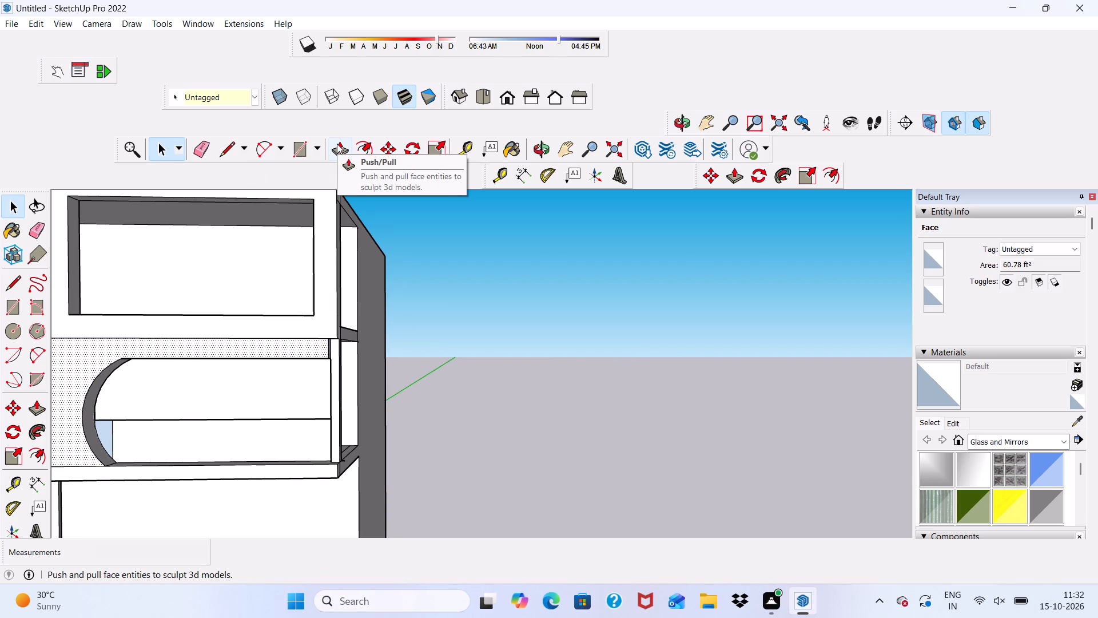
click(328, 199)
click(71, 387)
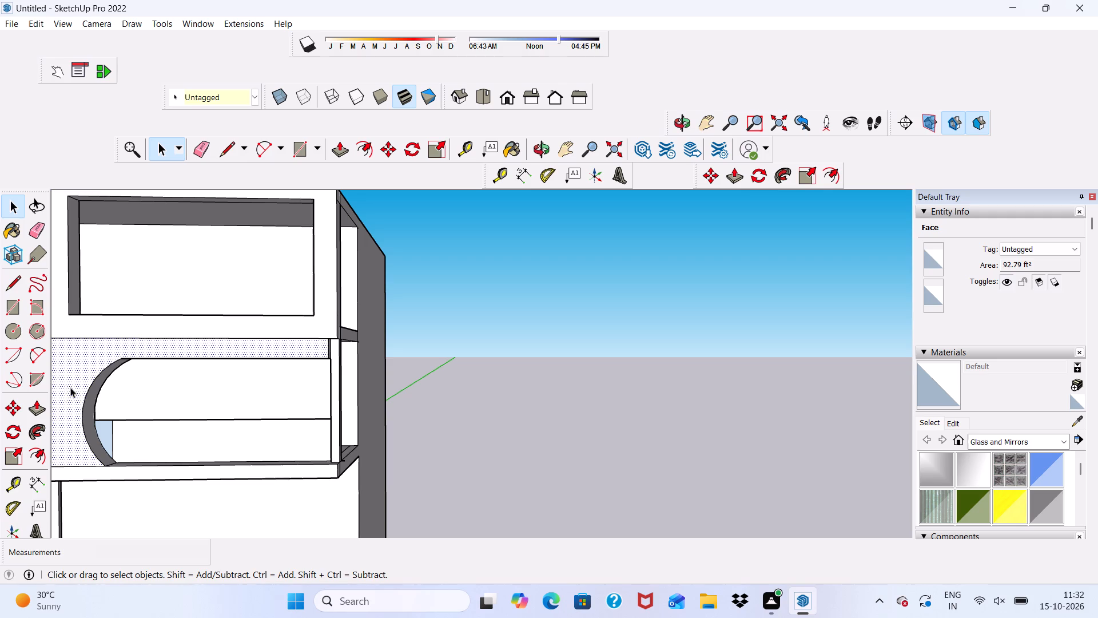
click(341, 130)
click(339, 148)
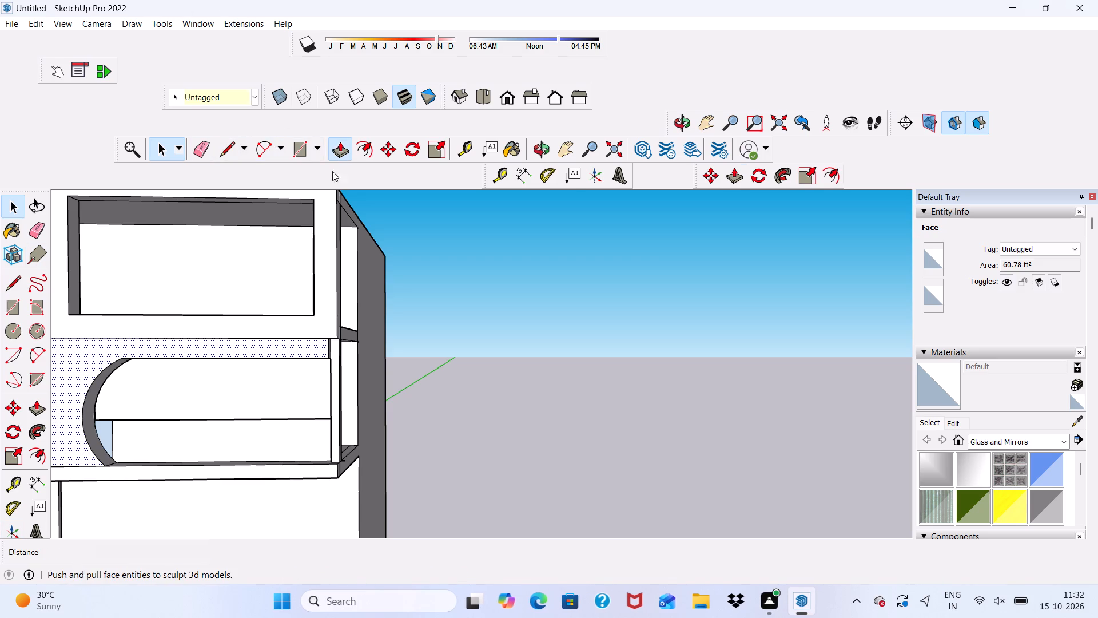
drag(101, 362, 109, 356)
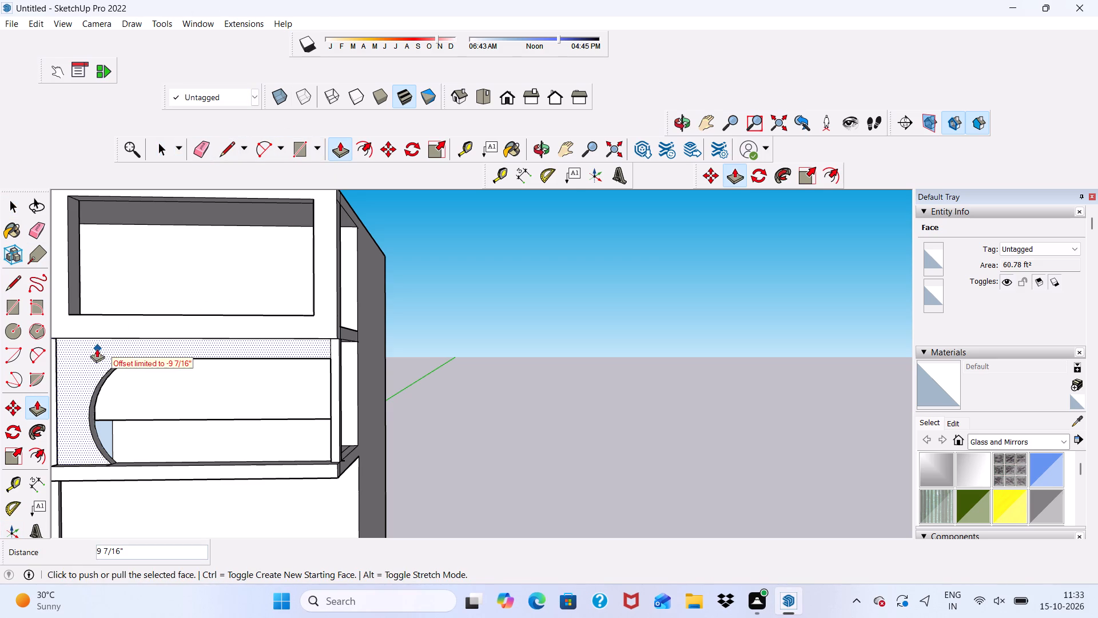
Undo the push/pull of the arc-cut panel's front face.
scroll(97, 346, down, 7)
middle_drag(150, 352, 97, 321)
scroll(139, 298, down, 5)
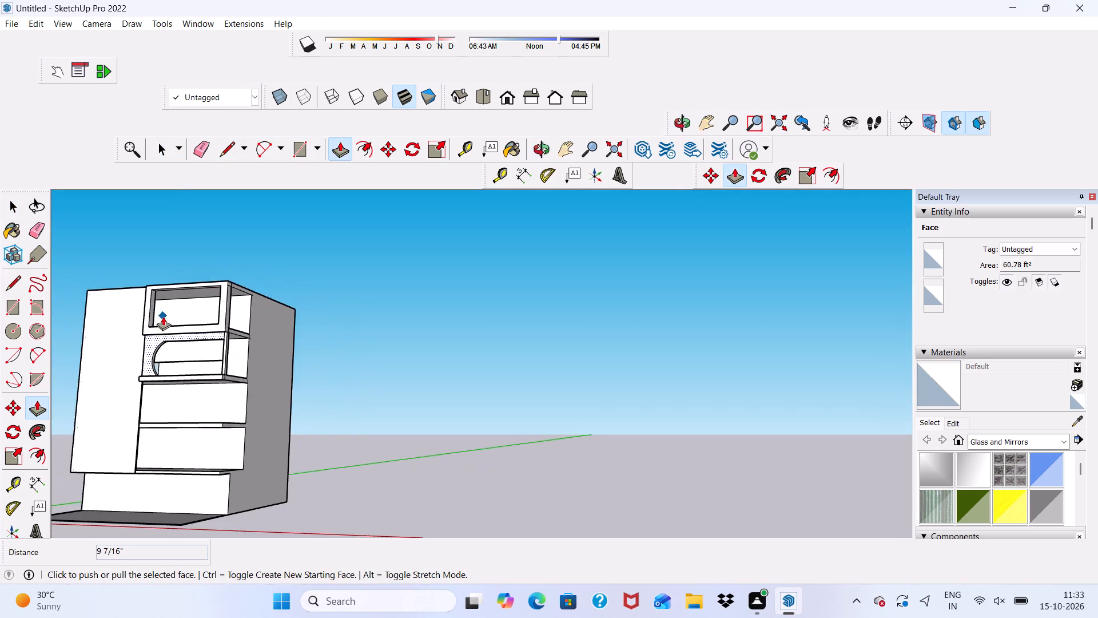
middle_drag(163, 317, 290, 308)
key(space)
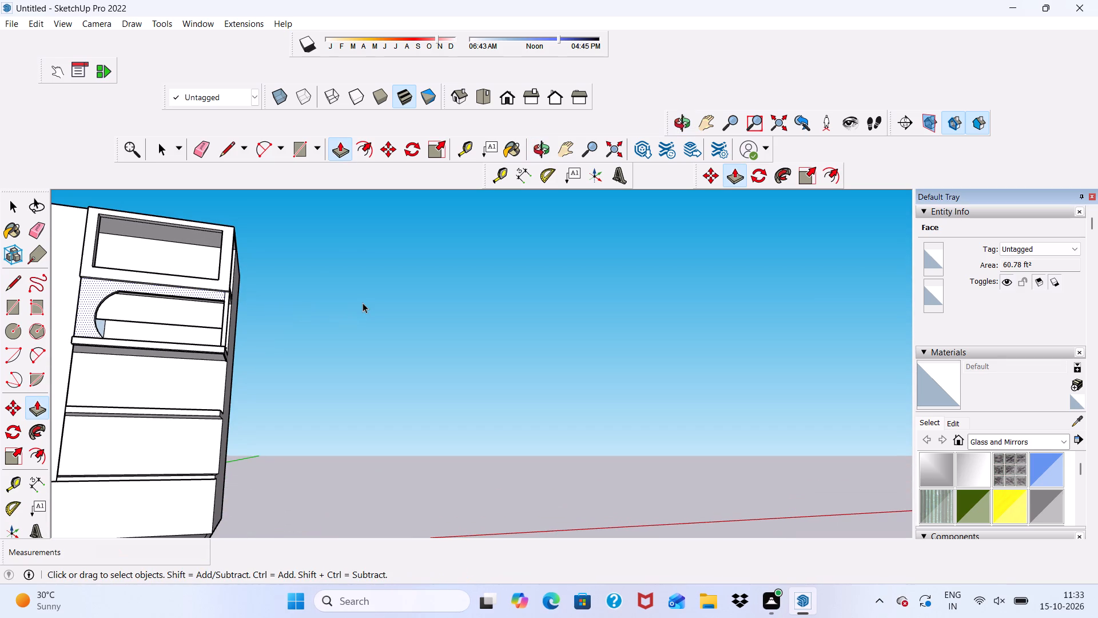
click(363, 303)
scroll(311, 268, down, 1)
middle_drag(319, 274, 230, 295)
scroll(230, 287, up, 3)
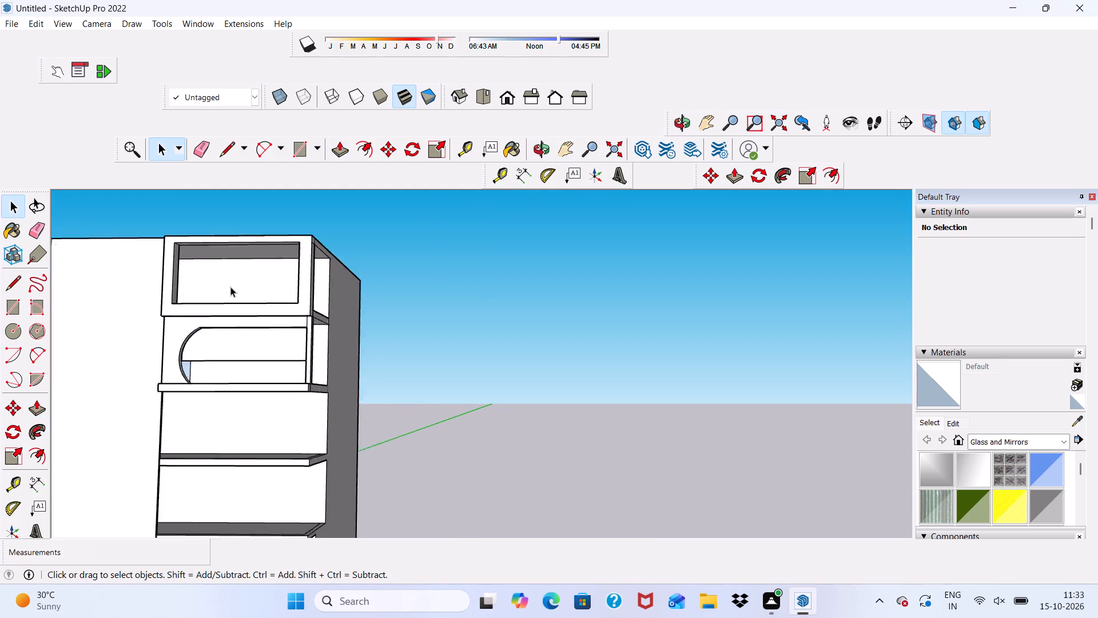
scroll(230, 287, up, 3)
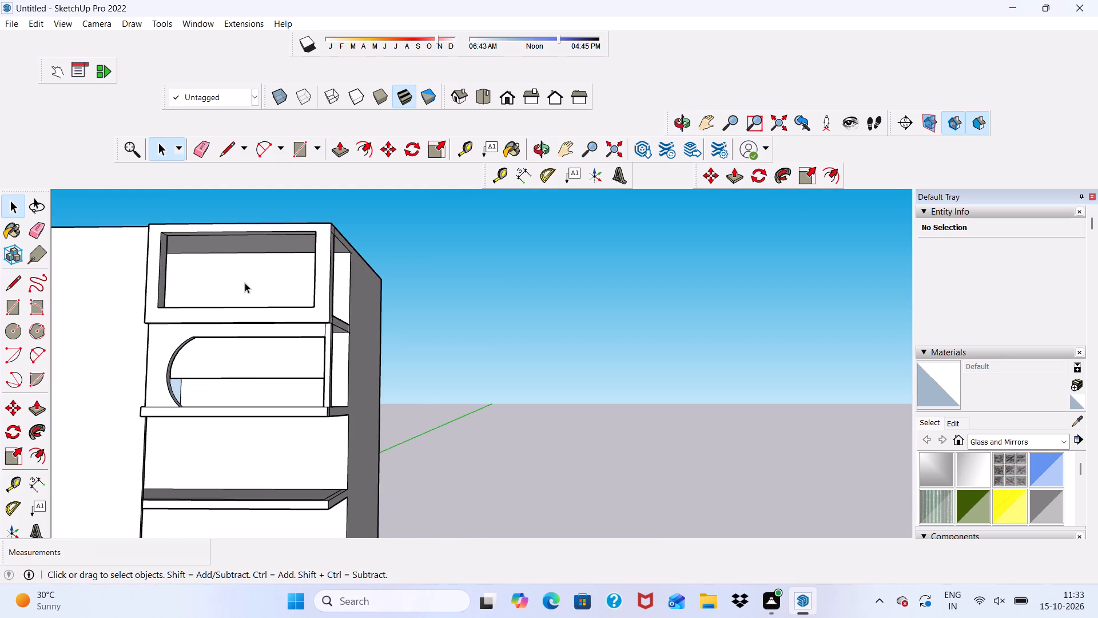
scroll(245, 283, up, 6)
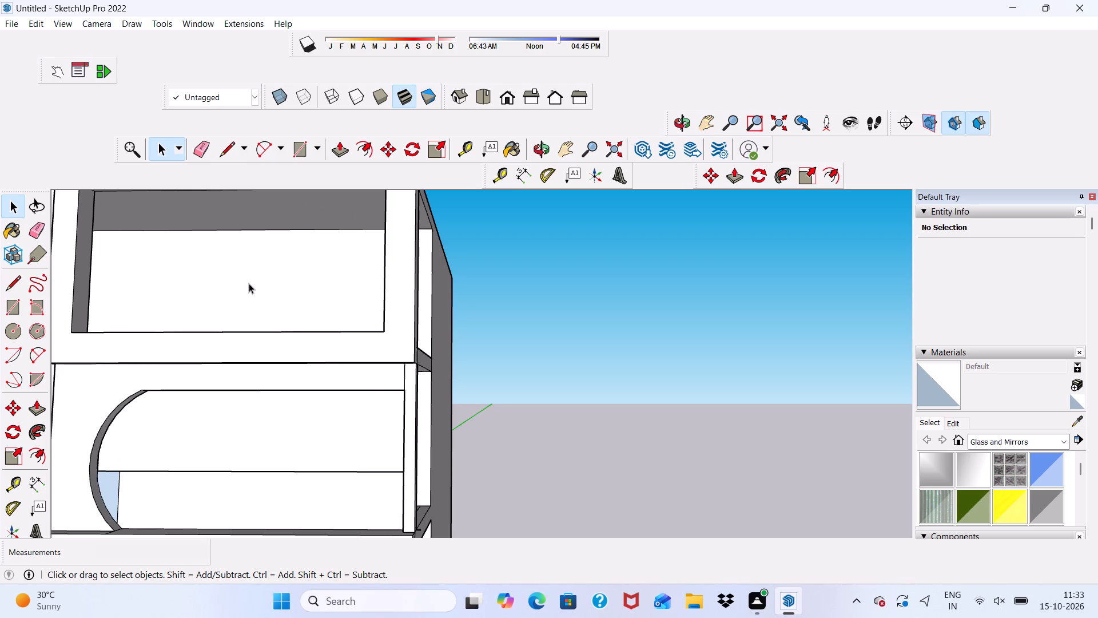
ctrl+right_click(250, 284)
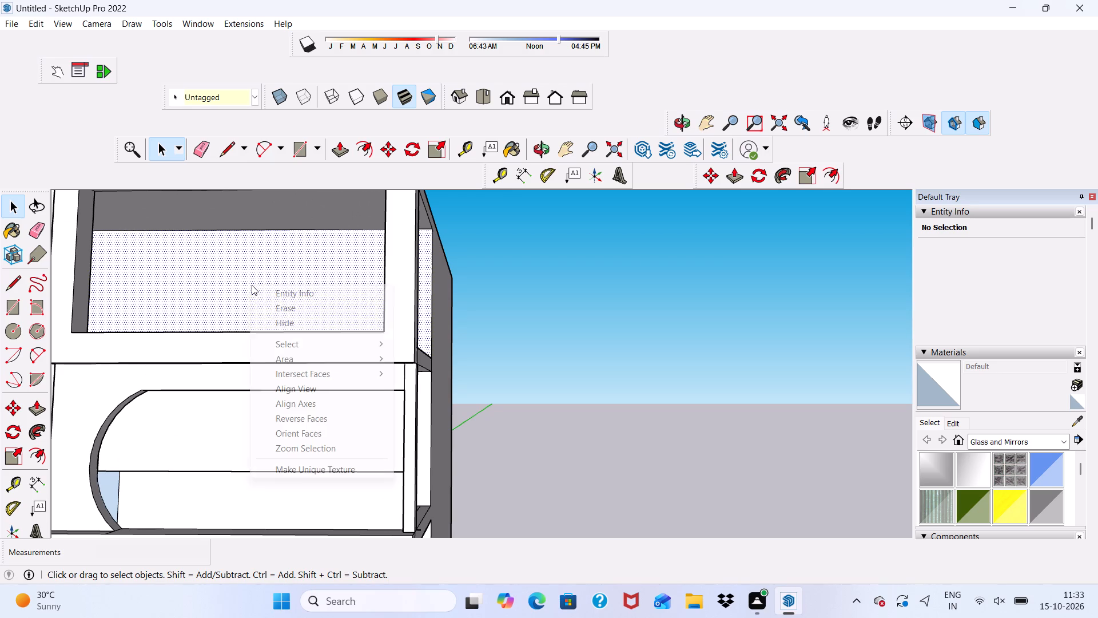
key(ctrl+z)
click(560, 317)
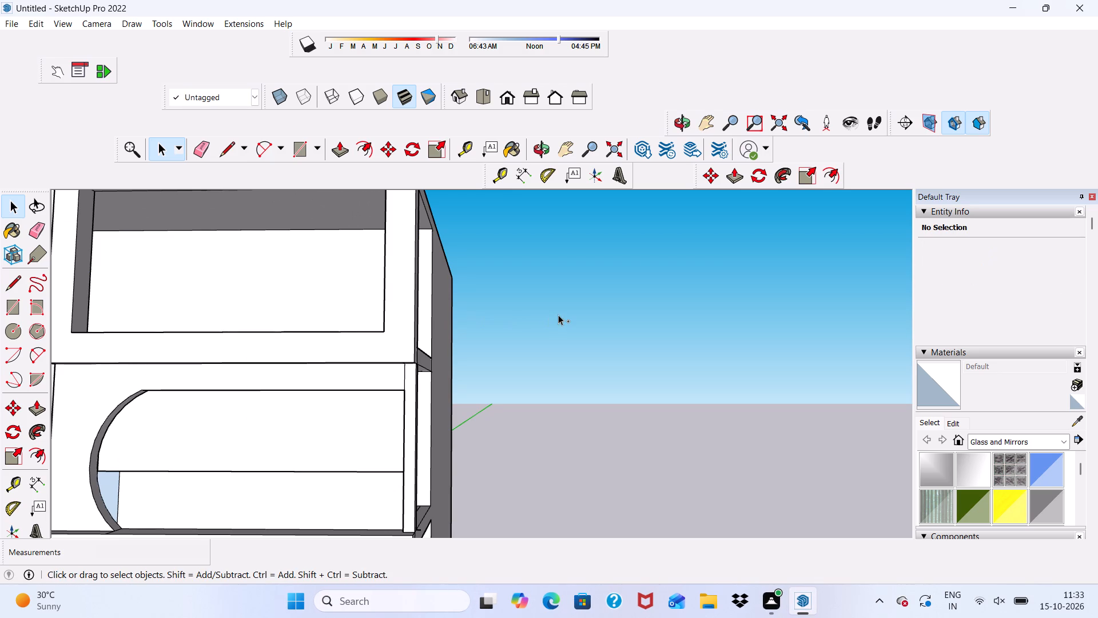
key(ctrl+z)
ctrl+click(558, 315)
Push/pull the end post's narrow front face forward 9 7/16" to the front plane of the board above.
scroll(549, 326, down, 4)
scroll(441, 378, up, 14)
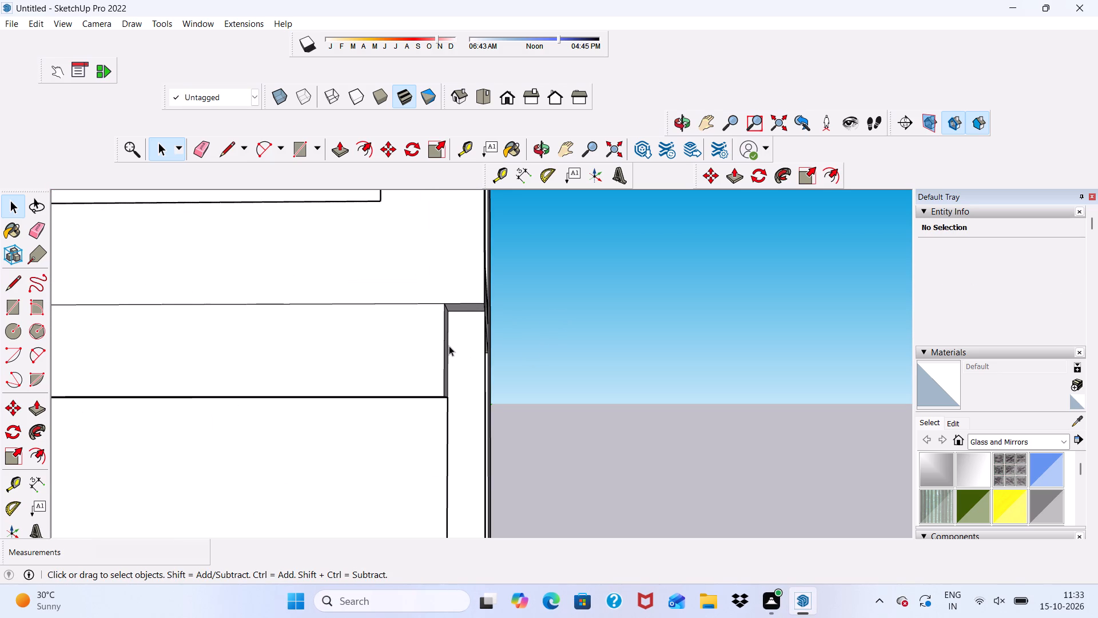
click(449, 346)
click(465, 342)
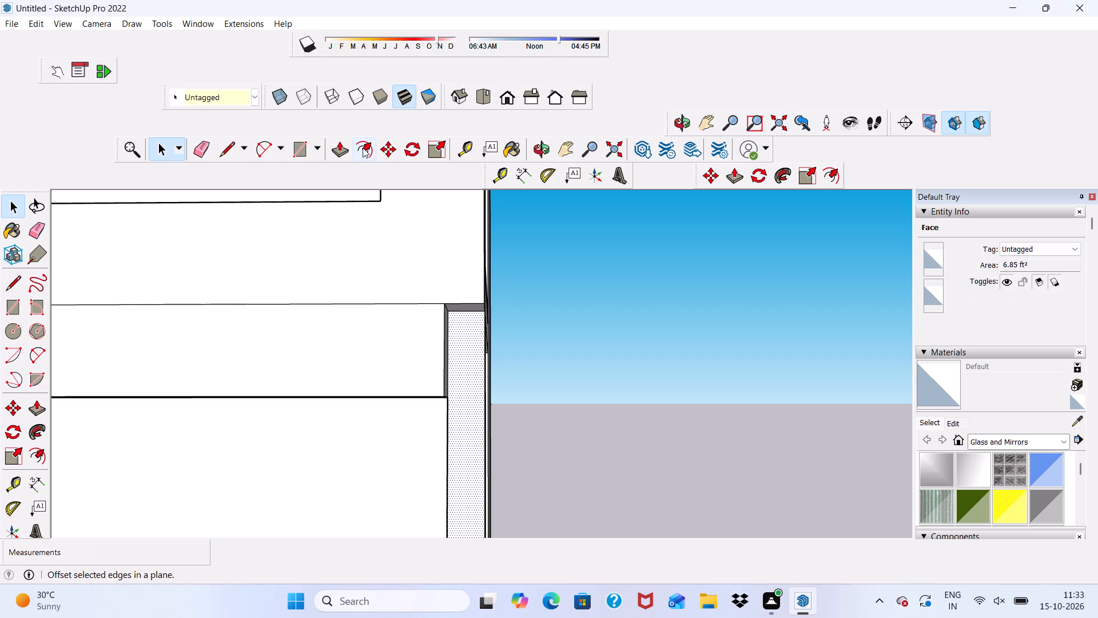
click(335, 149)
click(473, 349)
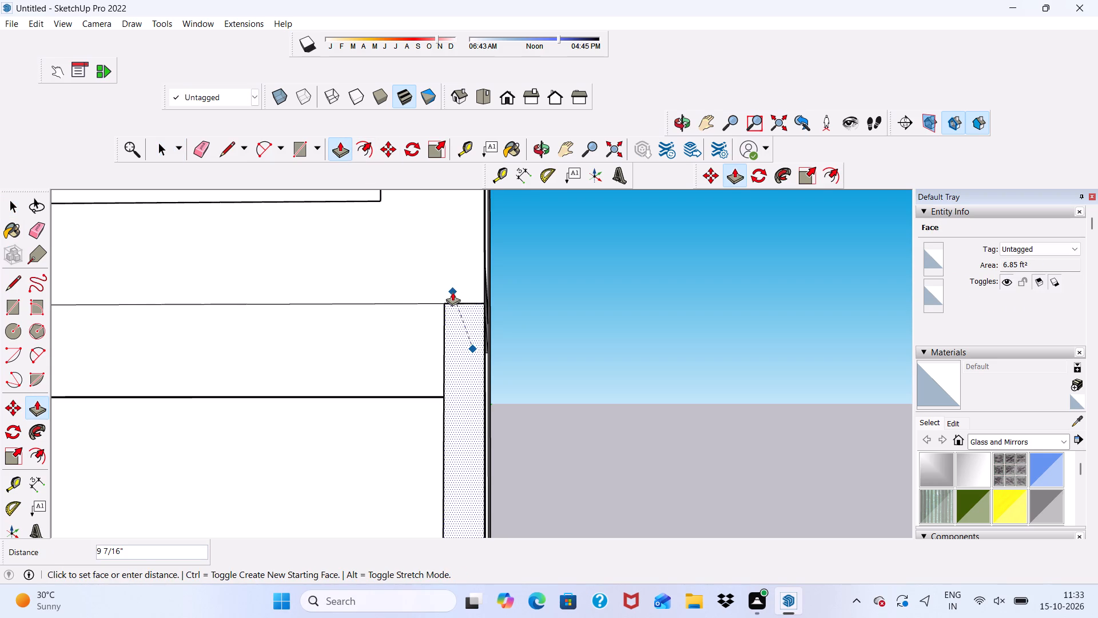
click(452, 290)
scroll(452, 290, down, 7)
middle_drag(494, 347, 491, 443)
scroll(456, 308, down, 7)
key(space)
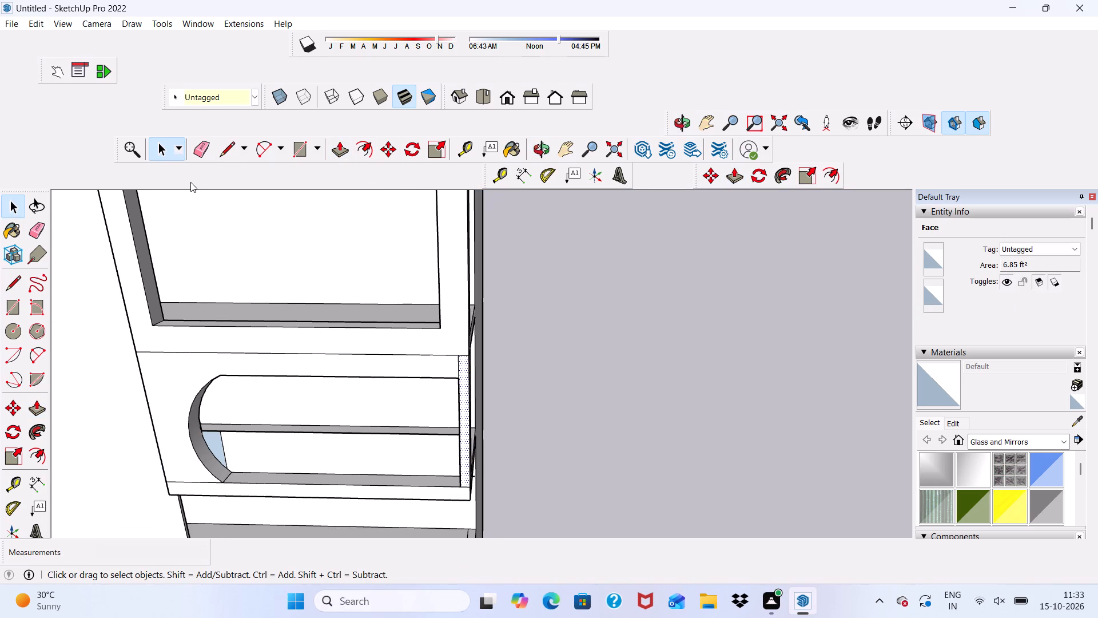
Push/pull the arc-cut panel's front face back about 4 9/16", behind the board above and the end post.
scroll(246, 308, down, 1)
middle_drag(250, 318, 231, 268)
scroll(243, 290, up, 5)
scroll(251, 299, down, 6)
scroll(258, 401, up, 3)
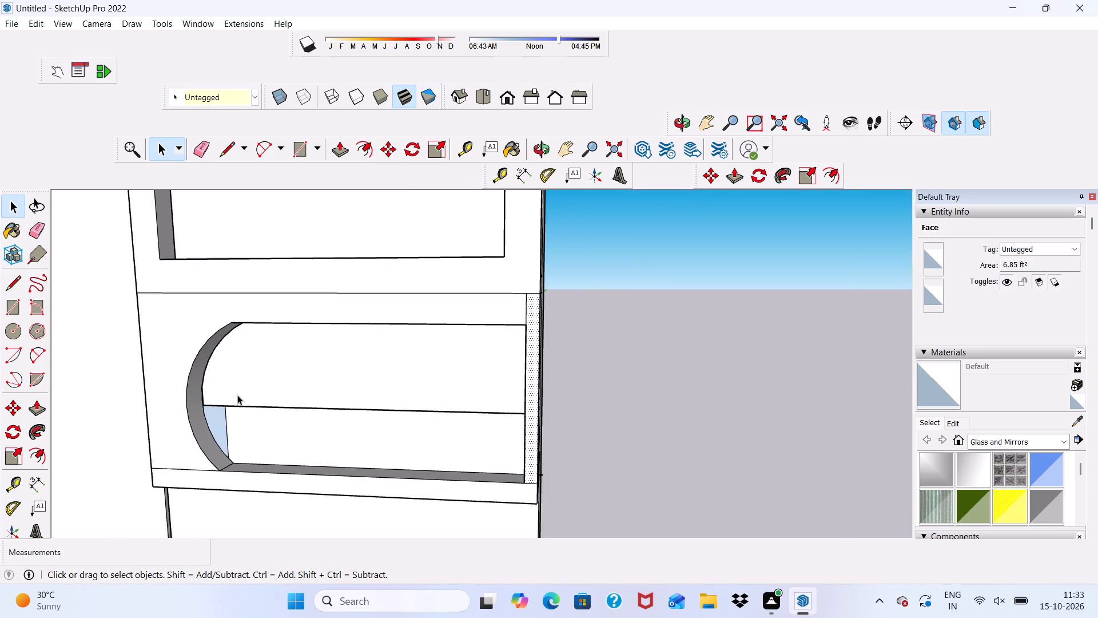
click(170, 410)
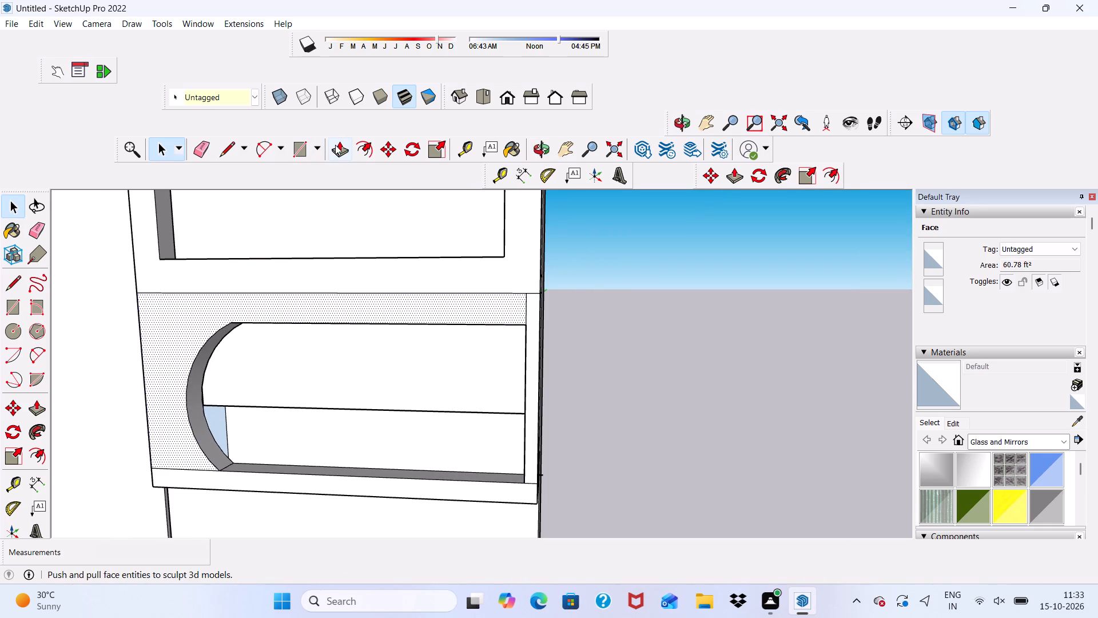
click(335, 145)
click(185, 330)
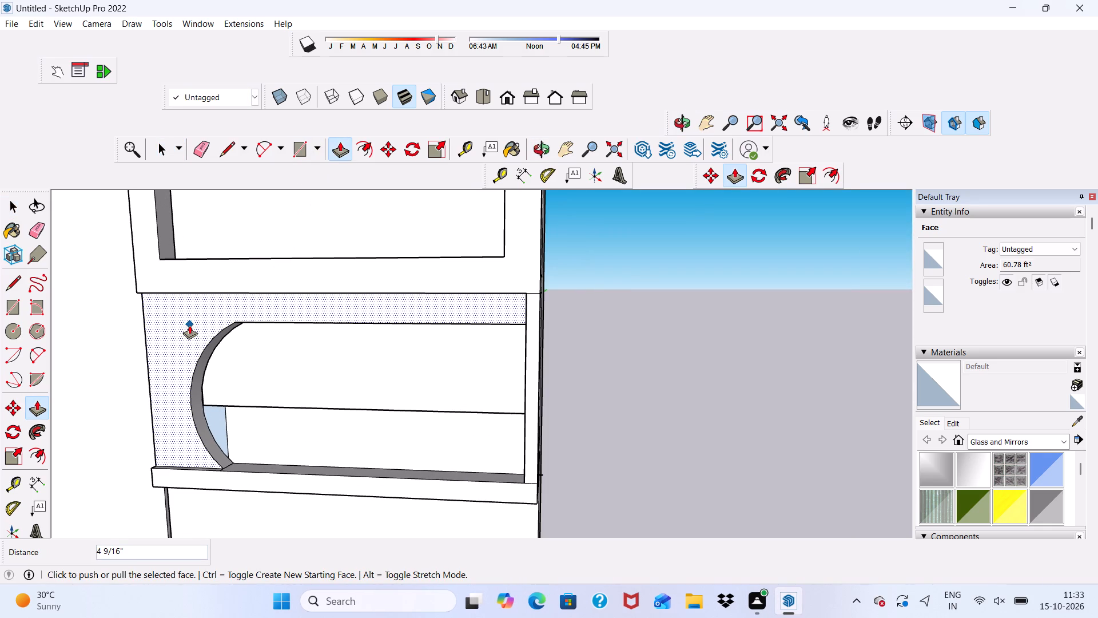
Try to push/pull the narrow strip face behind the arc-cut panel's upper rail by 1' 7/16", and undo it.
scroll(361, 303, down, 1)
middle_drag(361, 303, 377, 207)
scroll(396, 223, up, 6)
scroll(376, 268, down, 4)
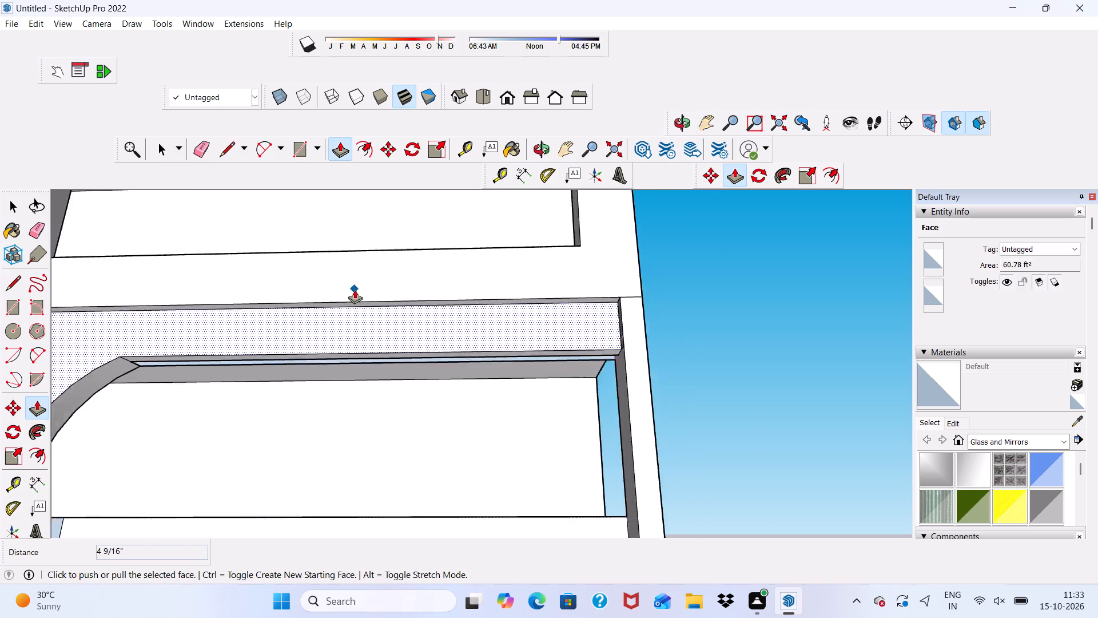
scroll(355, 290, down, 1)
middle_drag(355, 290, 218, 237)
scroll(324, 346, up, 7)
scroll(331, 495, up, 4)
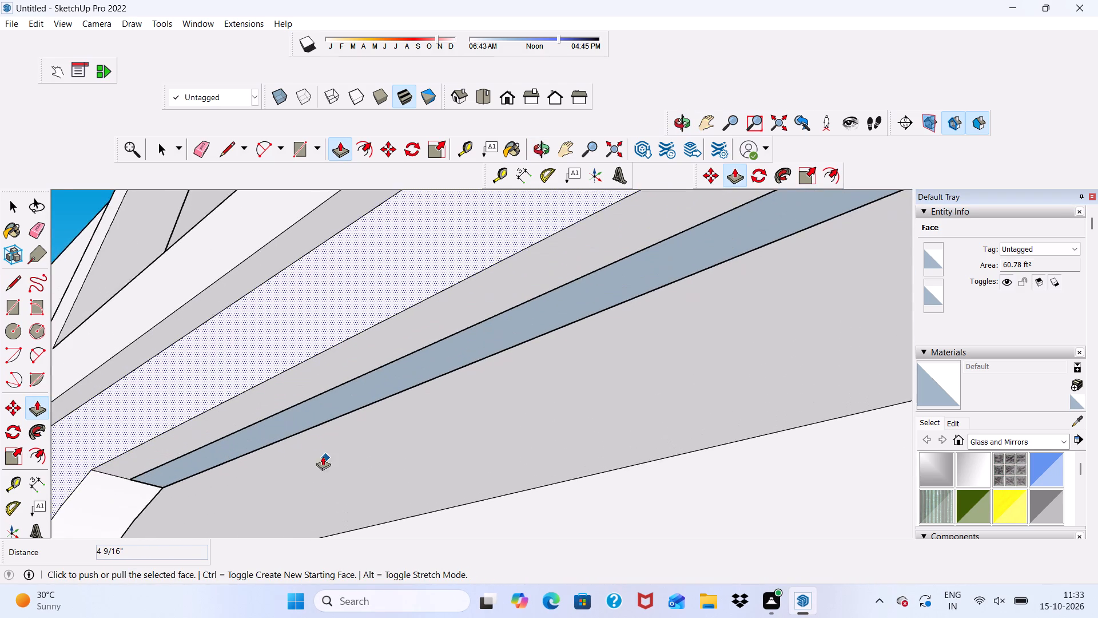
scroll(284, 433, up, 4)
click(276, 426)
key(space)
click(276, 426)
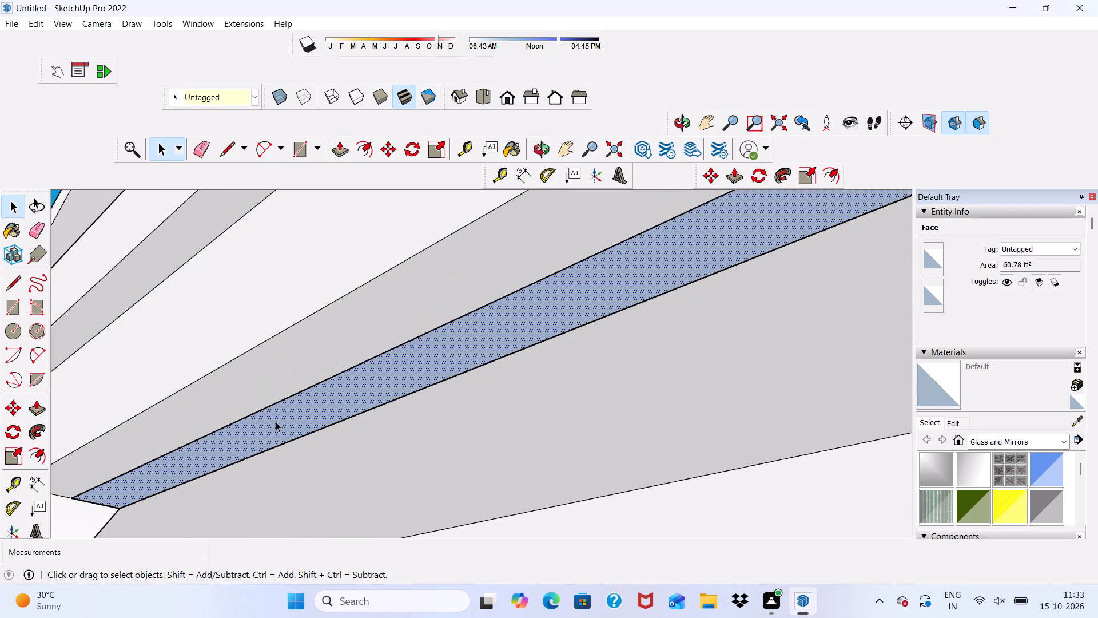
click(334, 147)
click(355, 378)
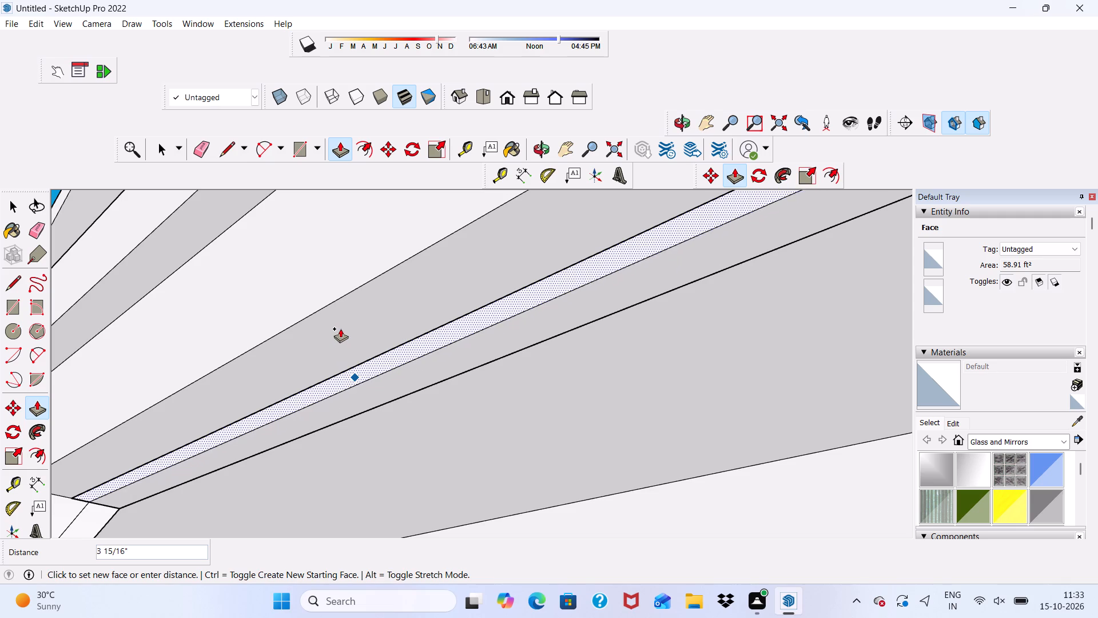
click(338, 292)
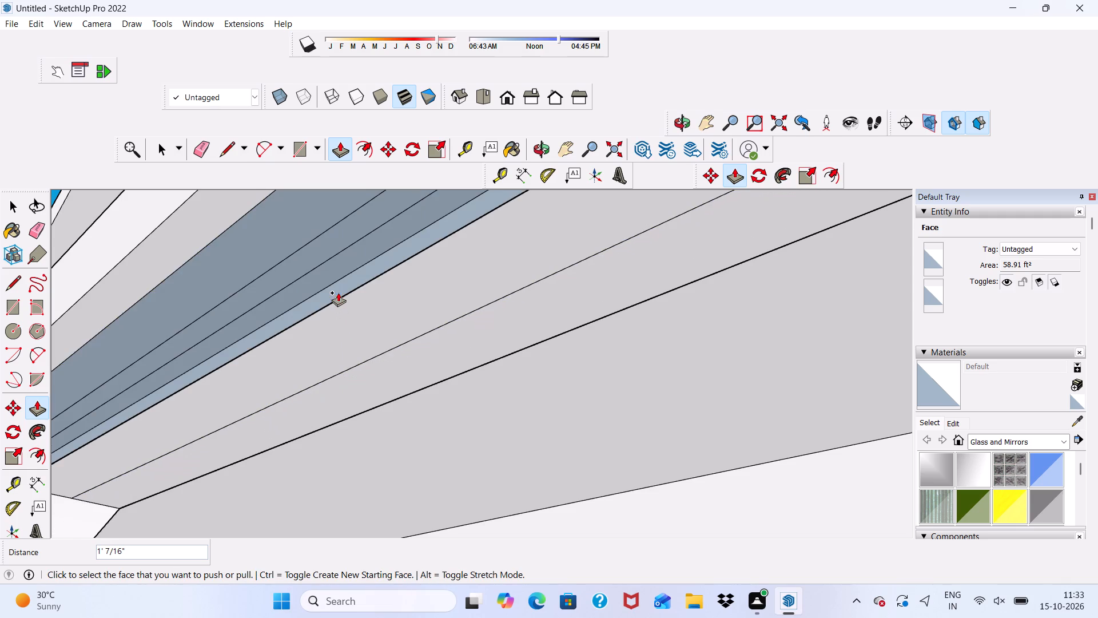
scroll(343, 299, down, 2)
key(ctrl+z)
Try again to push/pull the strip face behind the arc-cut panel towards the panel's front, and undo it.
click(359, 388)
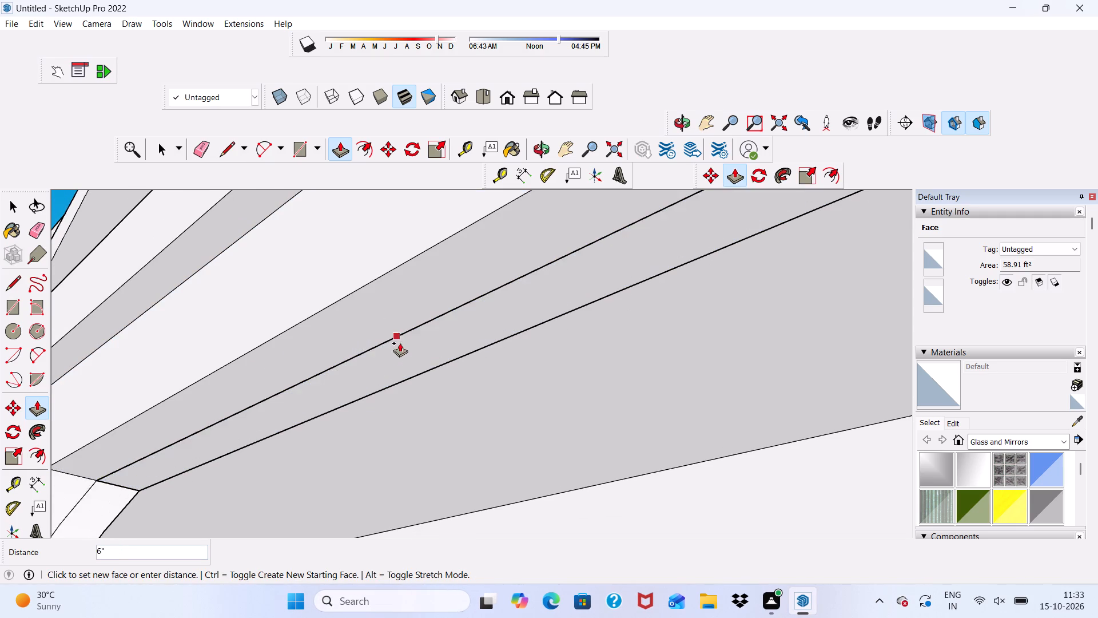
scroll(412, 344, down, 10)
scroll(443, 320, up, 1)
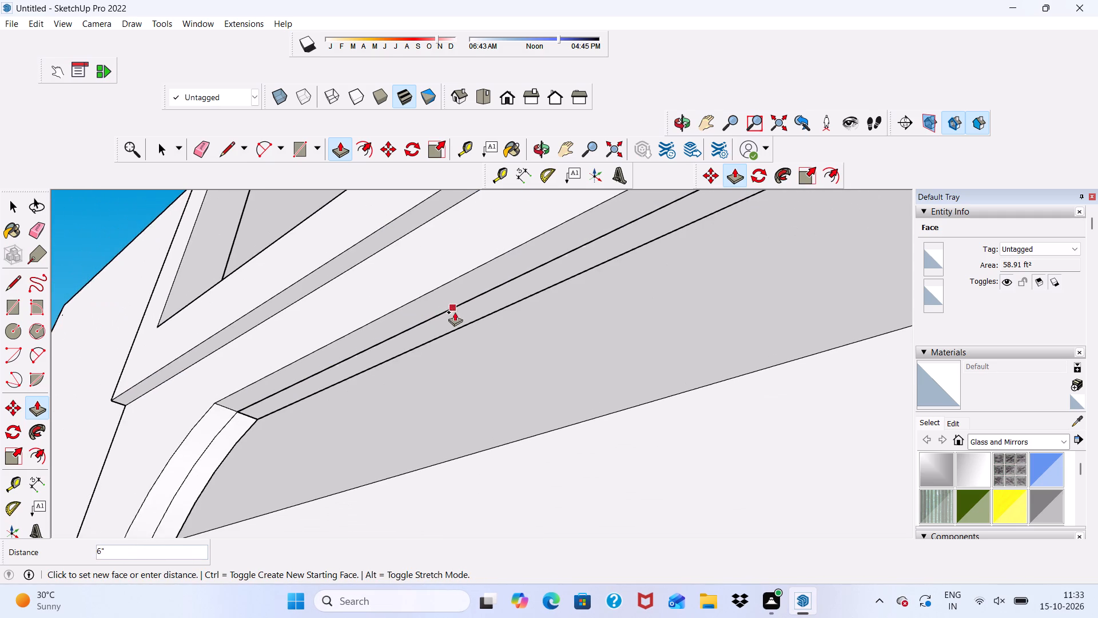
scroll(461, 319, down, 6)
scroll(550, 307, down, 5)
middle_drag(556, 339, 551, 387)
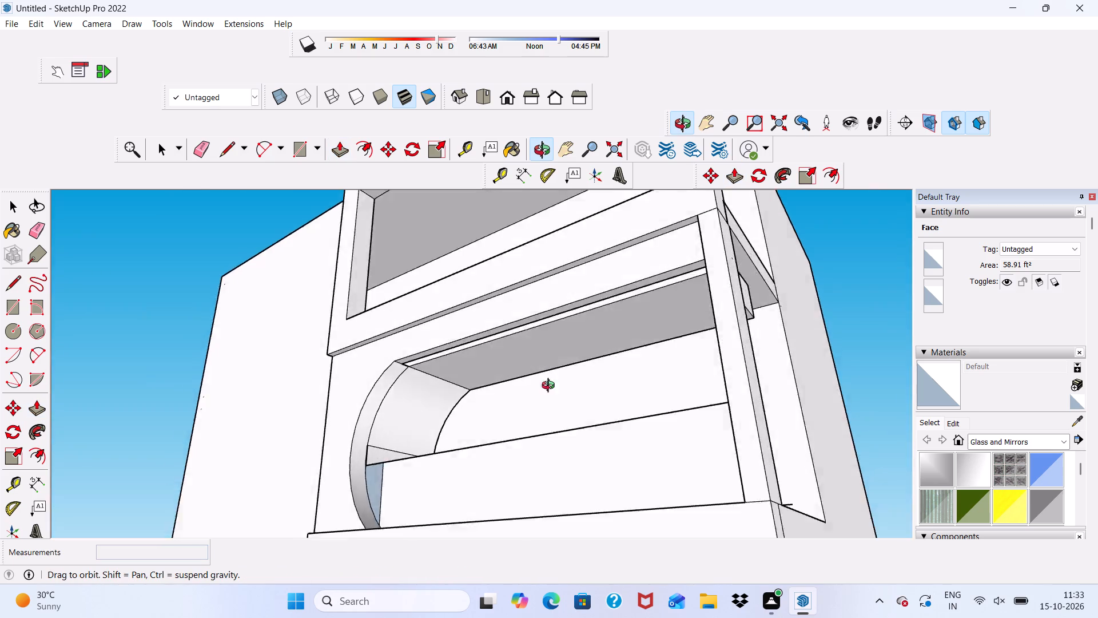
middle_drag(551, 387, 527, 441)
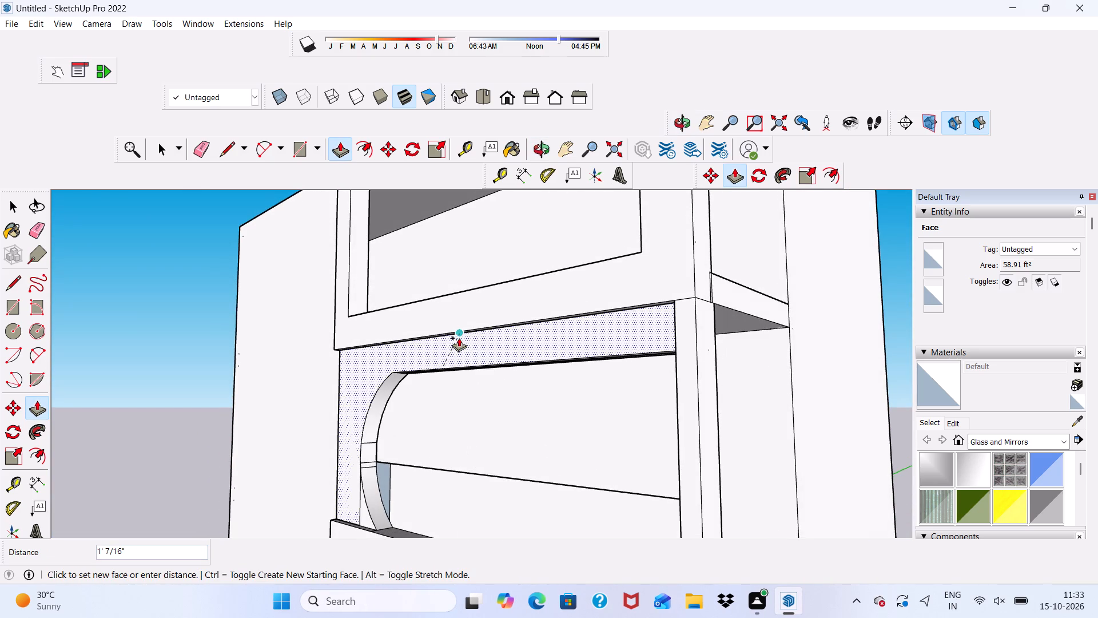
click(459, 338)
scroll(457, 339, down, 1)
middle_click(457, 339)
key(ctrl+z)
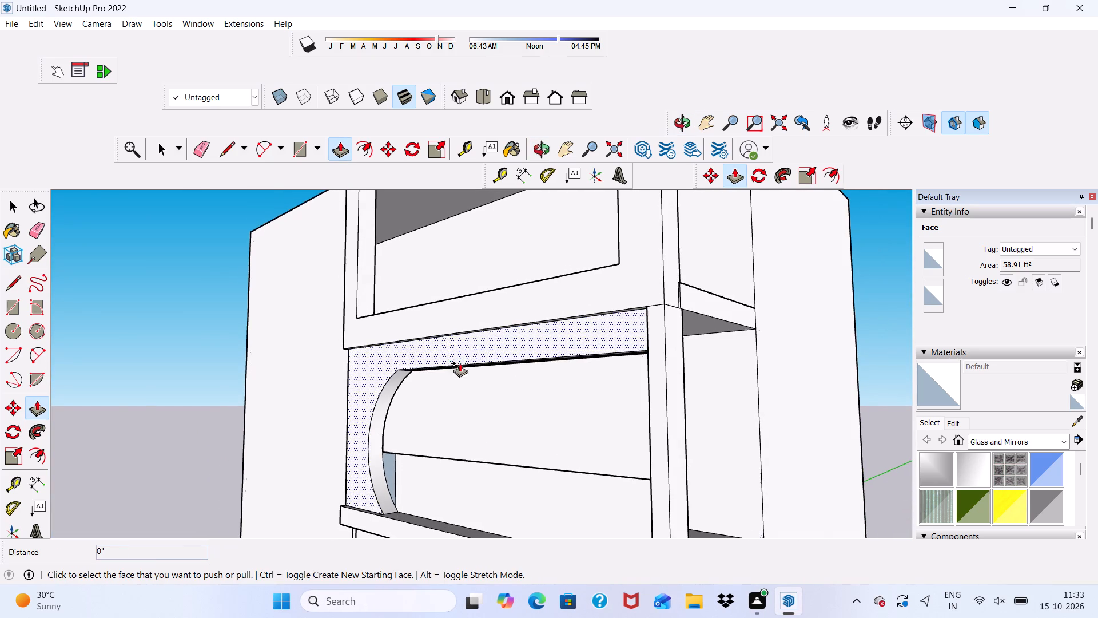
Push/pull the strip face behind the arc-cut panel's upper rail by about 5/16".
scroll(464, 370, up, 5)
middle_drag(465, 369, 440, 283)
scroll(389, 209, up, 5)
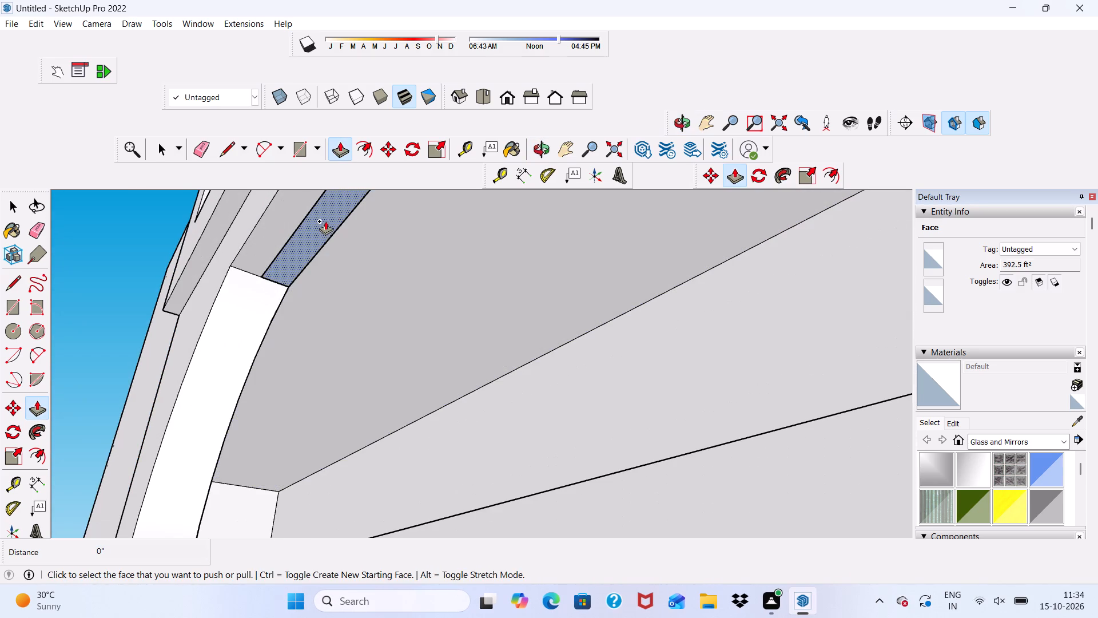
click(324, 223)
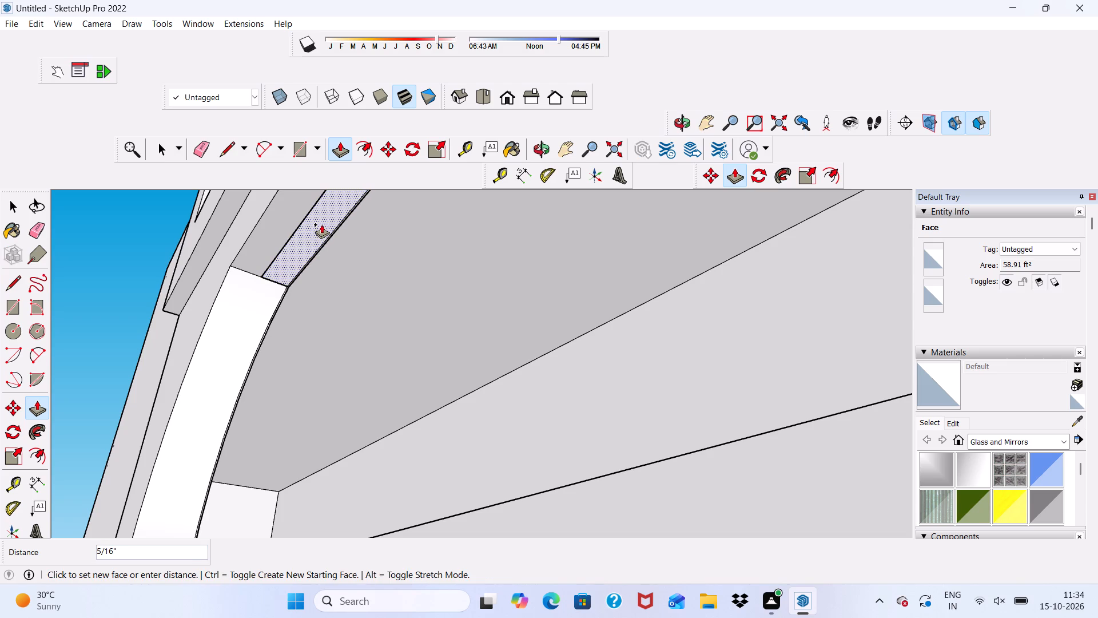
click(321, 224)
scroll(304, 239, down, 3)
key(space)
scroll(318, 242, up, 5)
scroll(318, 243, down, 2)
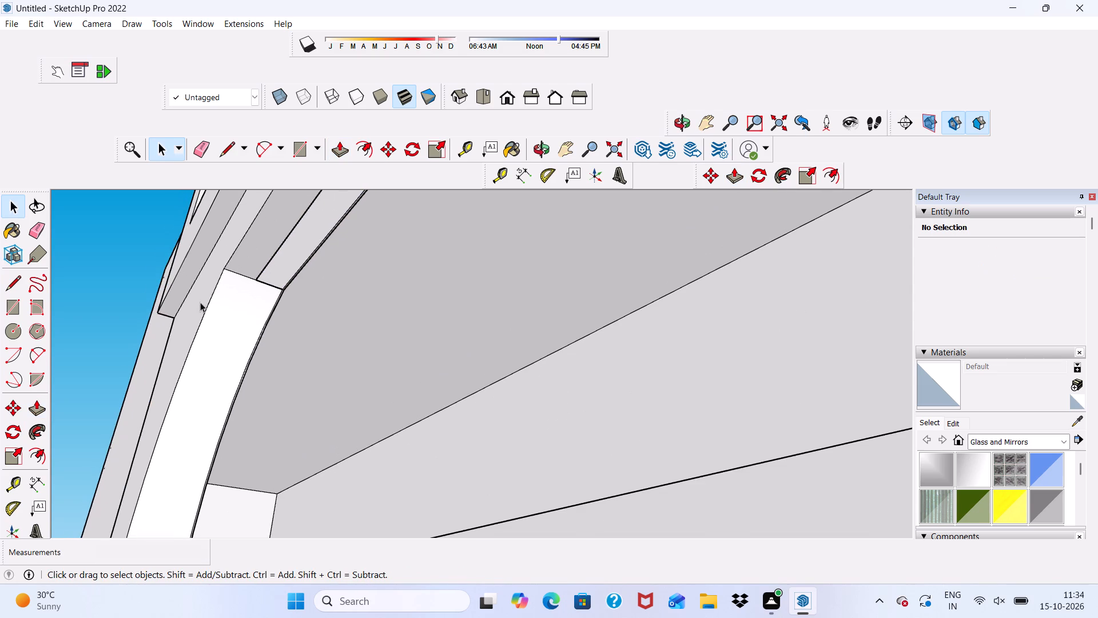
Push/pull the end post's inner side face beside the arc-cut panel's upper rail by about 1 3/4", flush with the post below.
middle_drag(307, 311, 451, 330)
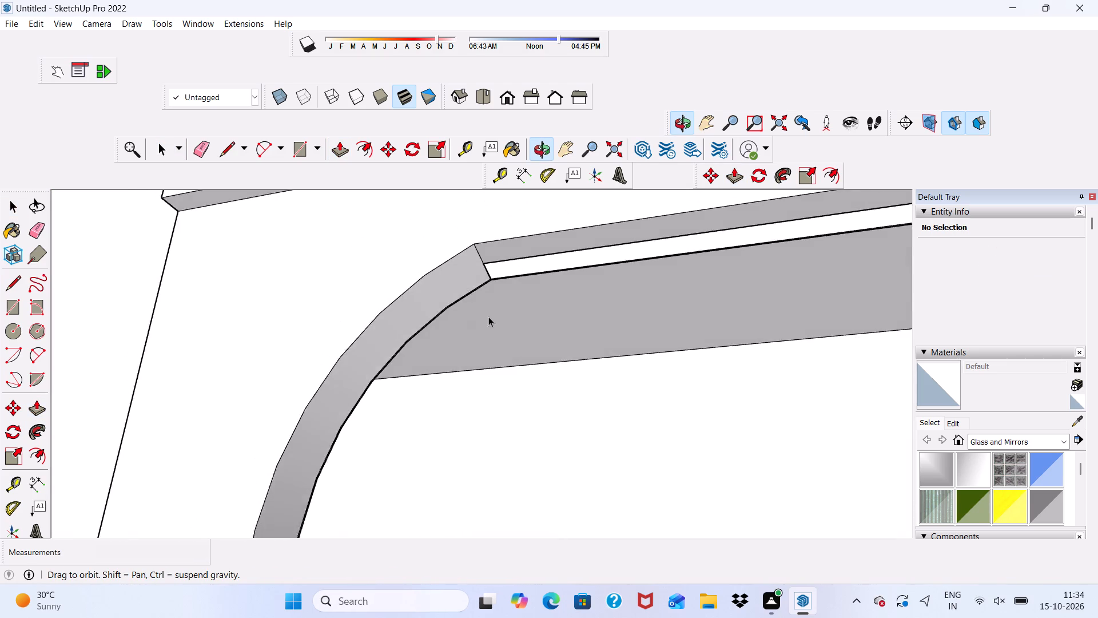
scroll(532, 280, up, 1)
scroll(435, 275, down, 17)
middle_drag(391, 348, 589, 421)
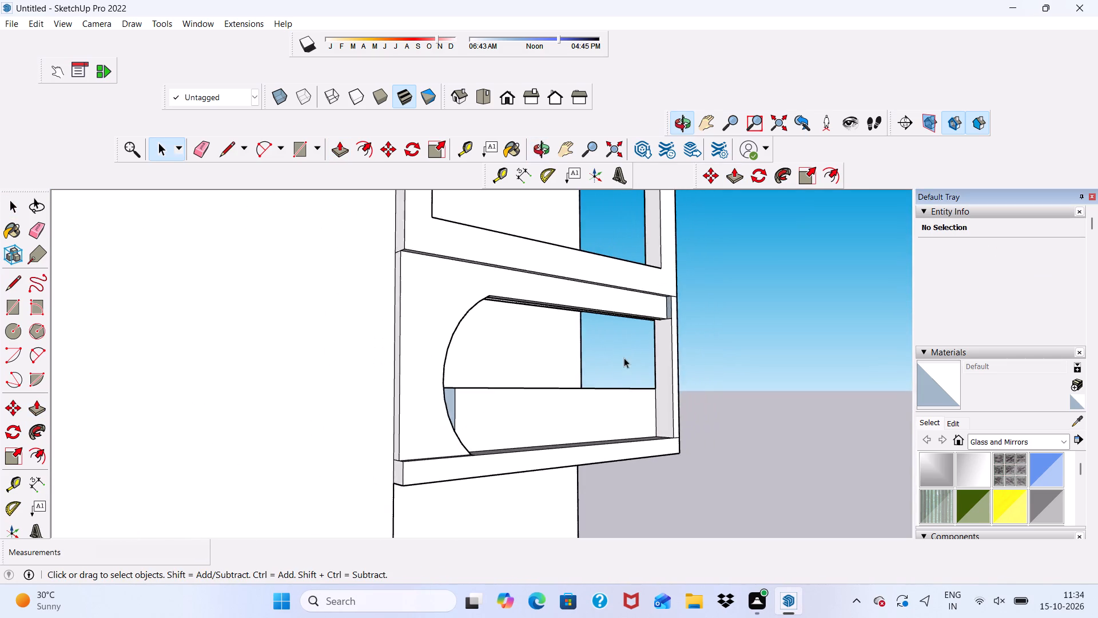
scroll(625, 334, up, 11)
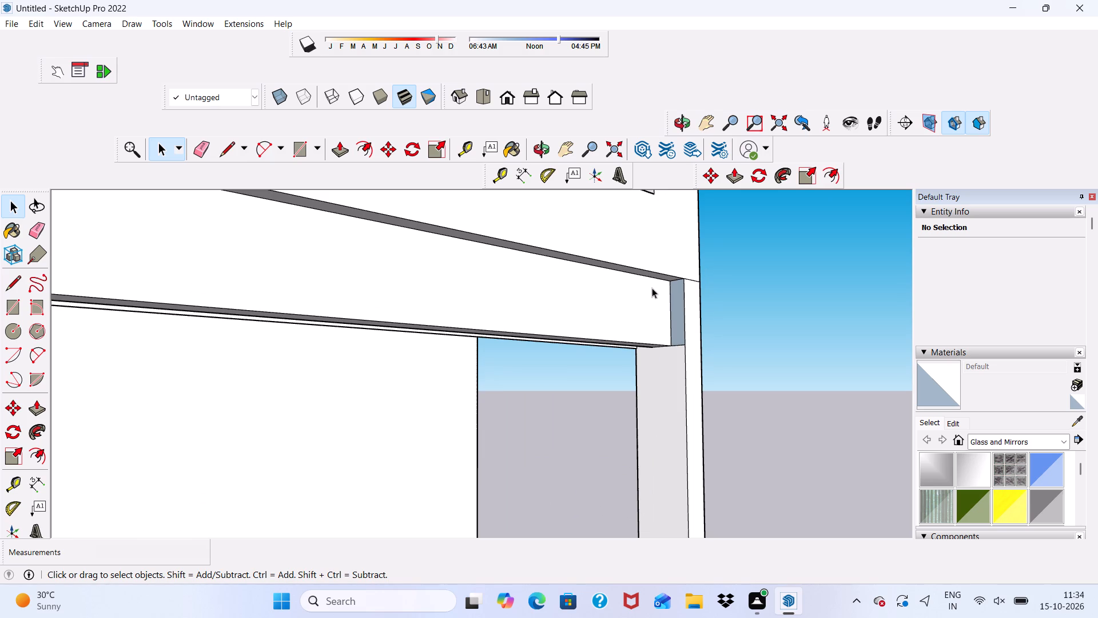
click(678, 301)
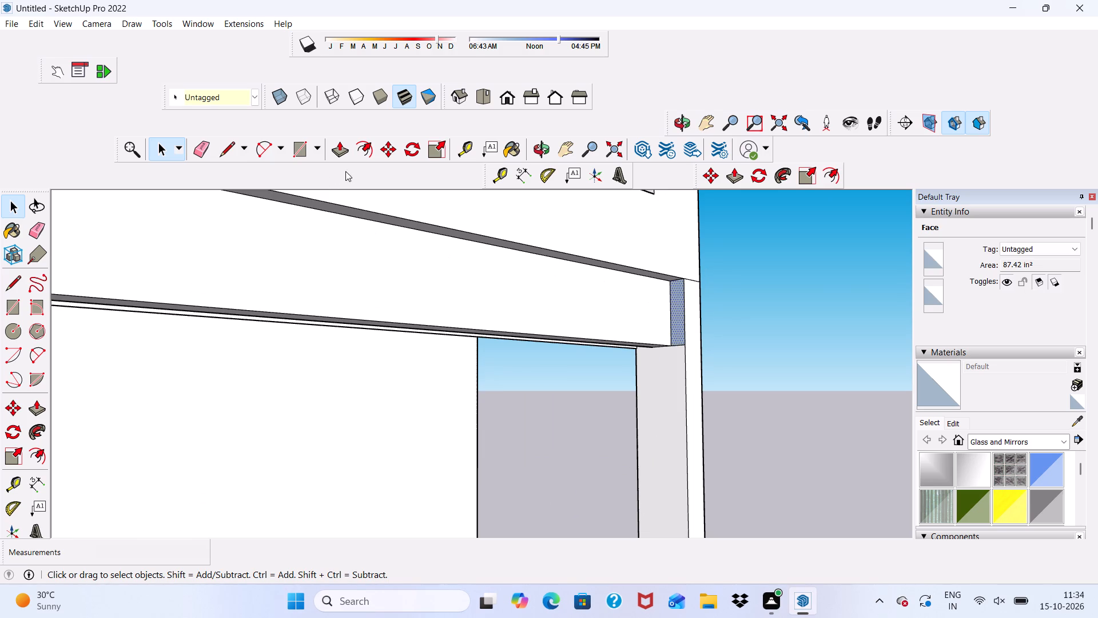
drag(338, 150, 339, 157)
click(677, 304)
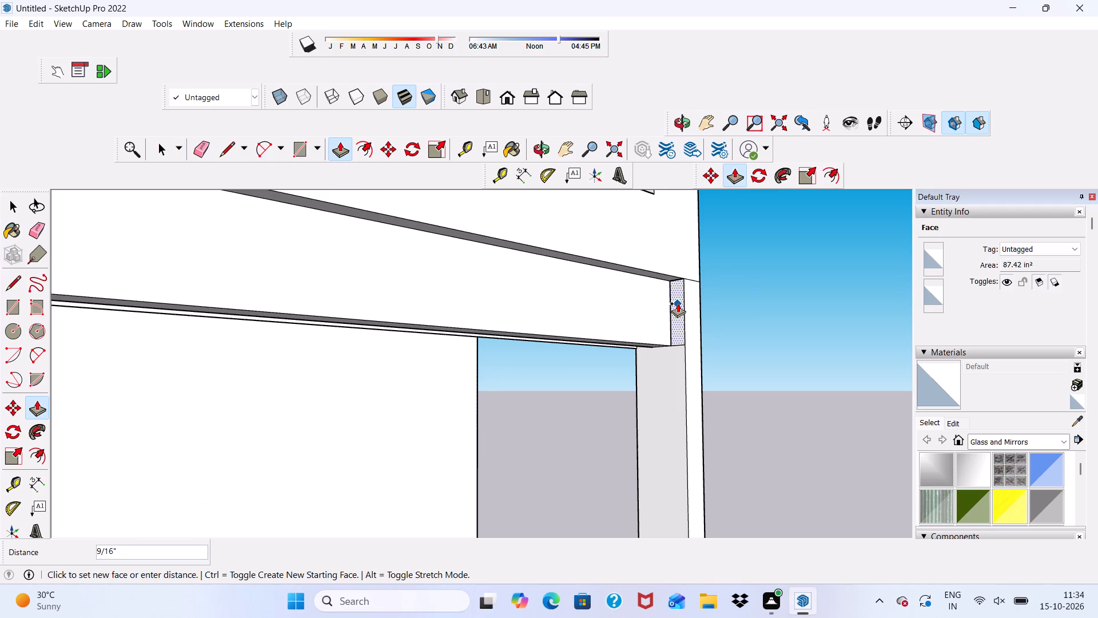
scroll(684, 291, up, 11)
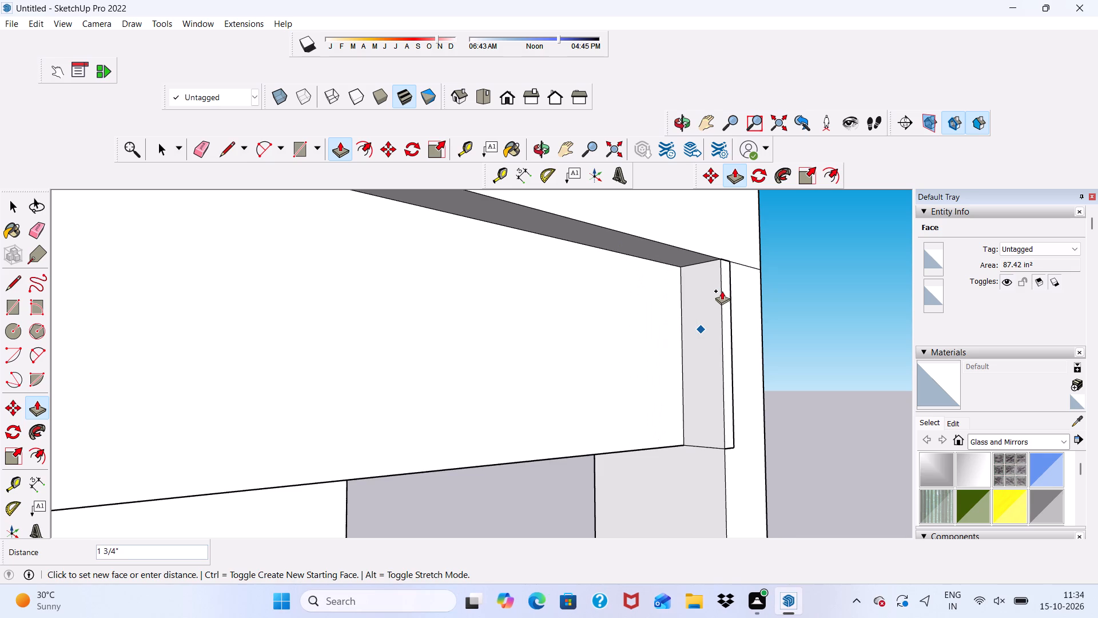
click(722, 291)
Erase the leftover edges on the end post where its inner side meets the arc-cut panel's upper rail.
click(197, 153)
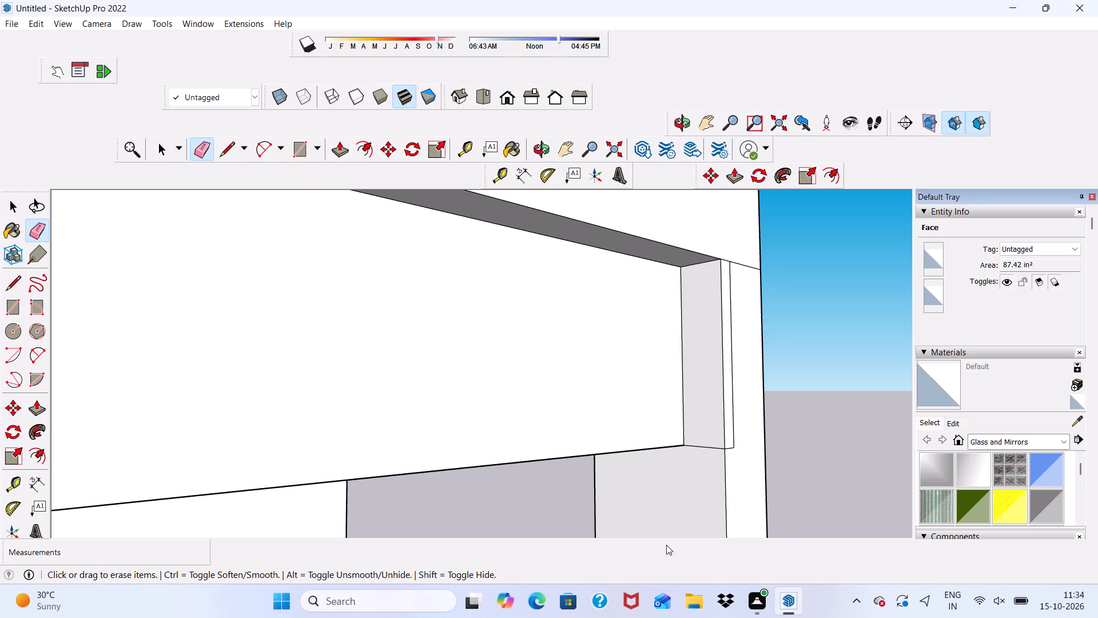
scroll(689, 531, up, 3)
drag(711, 419, 711, 446)
drag(741, 408, 746, 420)
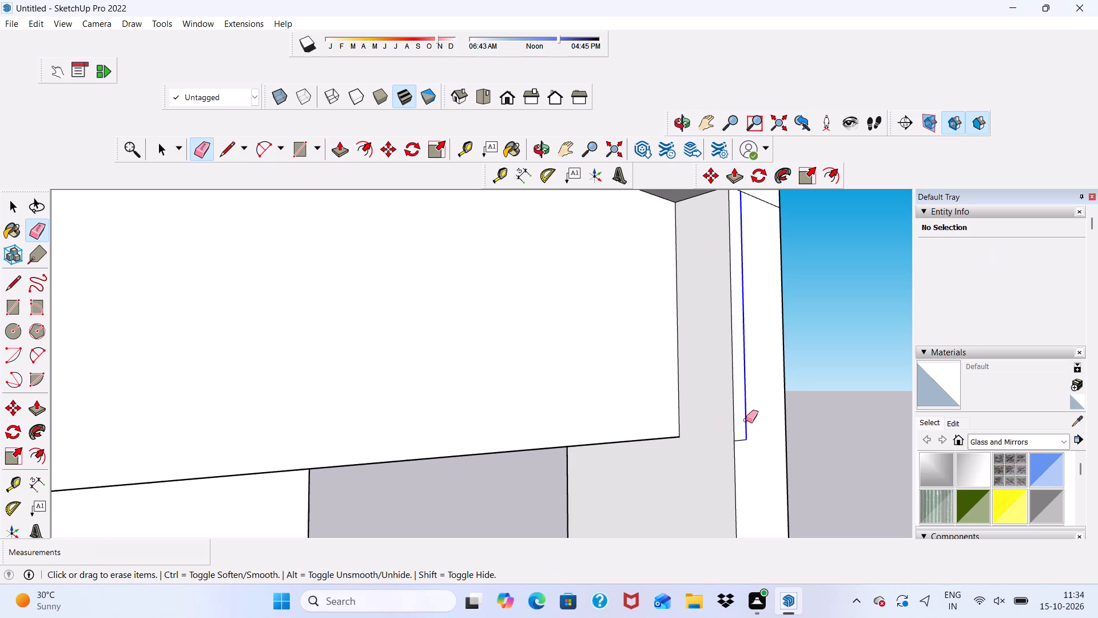
drag(746, 420, 741, 441)
scroll(674, 415, down, 6)
scroll(717, 328, down, 3)
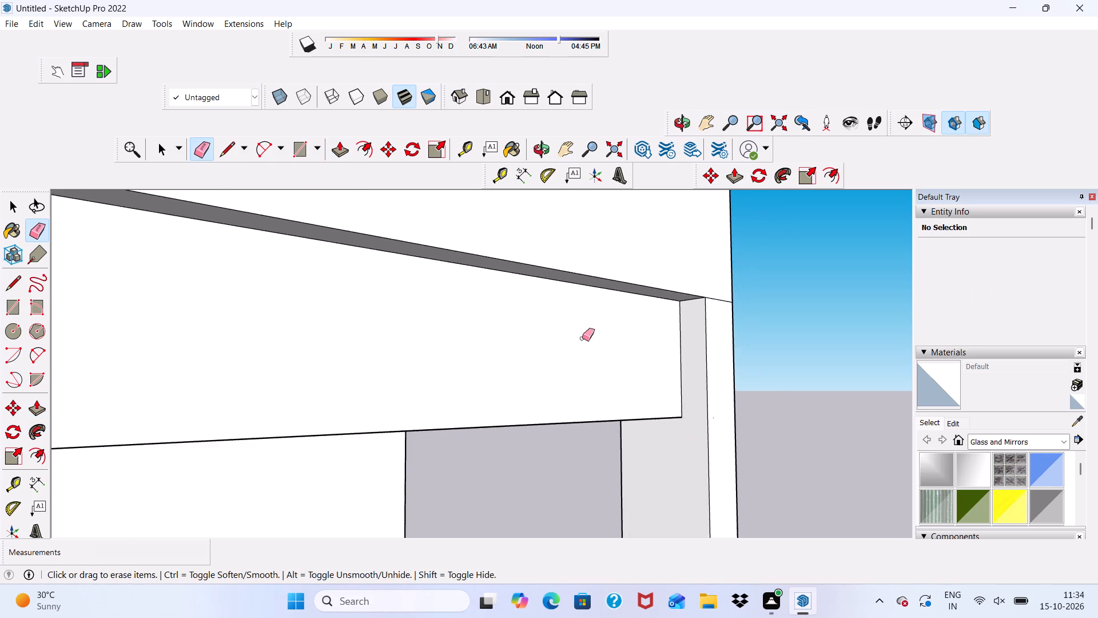
scroll(582, 338, down, 9)
middle_drag(528, 403, 388, 418)
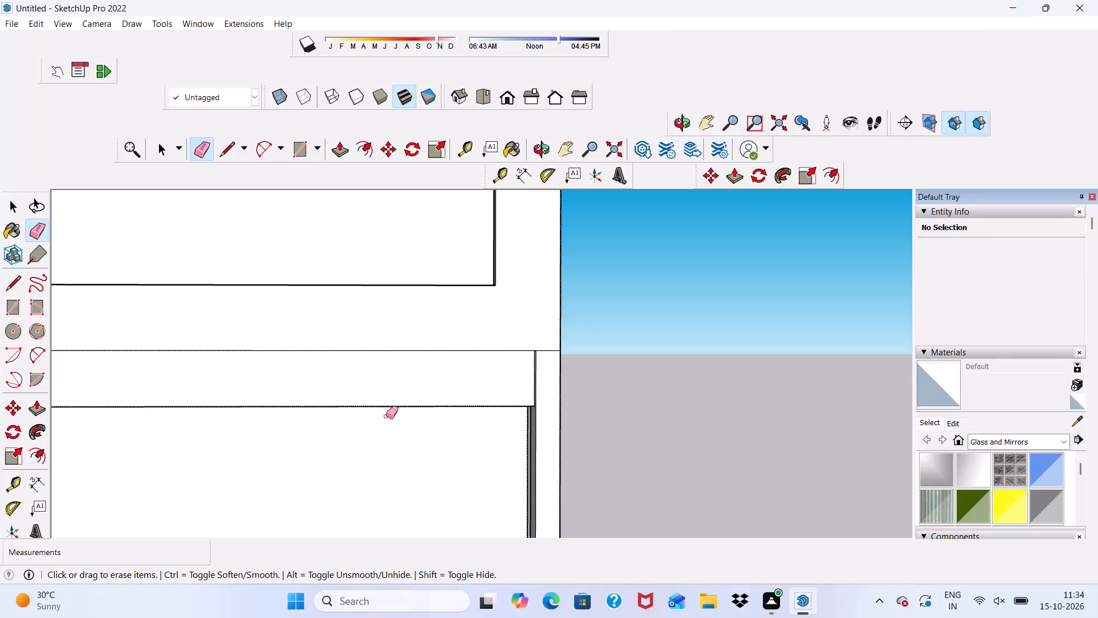
key(space)
Erase the stray short edge at the end post's foot and the vertical seam on the side of the base board below.
scroll(375, 404, down, 5)
scroll(433, 356, down, 6)
scroll(483, 568, up, 5)
scroll(408, 504, up, 3)
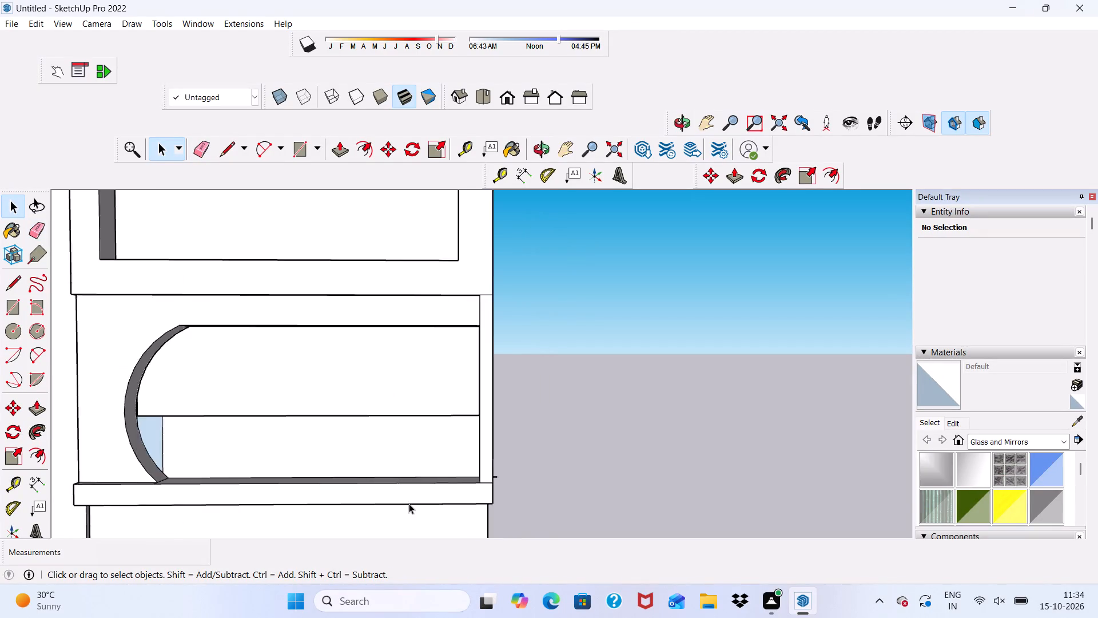
scroll(409, 504, up, 2)
scroll(406, 502, down, 1)
middle_drag(404, 502, 236, 536)
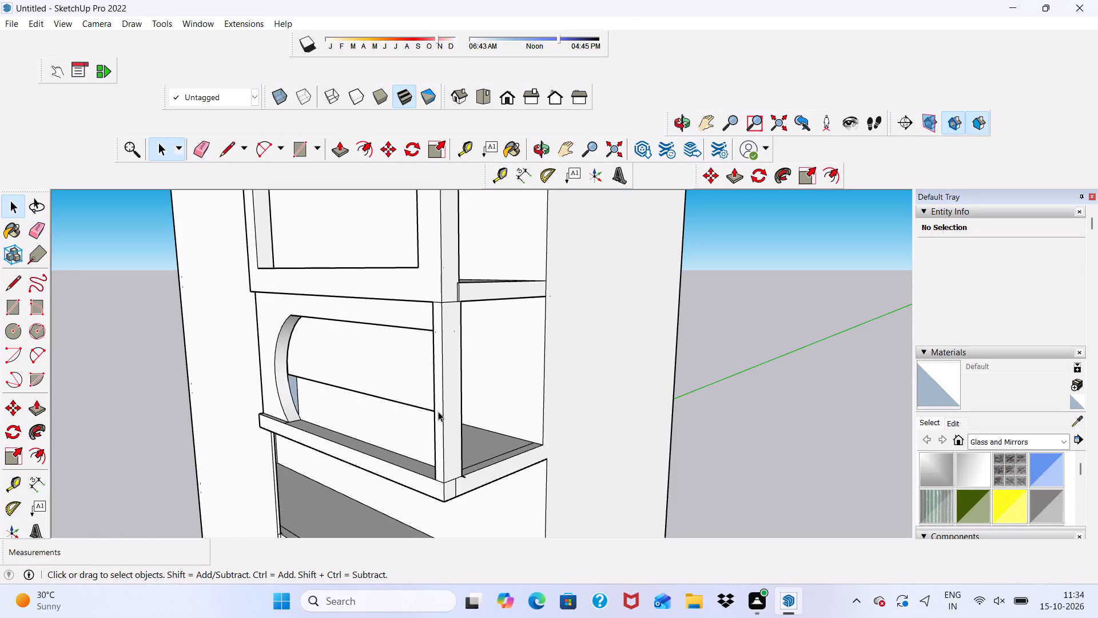
drag(196, 150, 197, 157)
scroll(459, 547, up, 4)
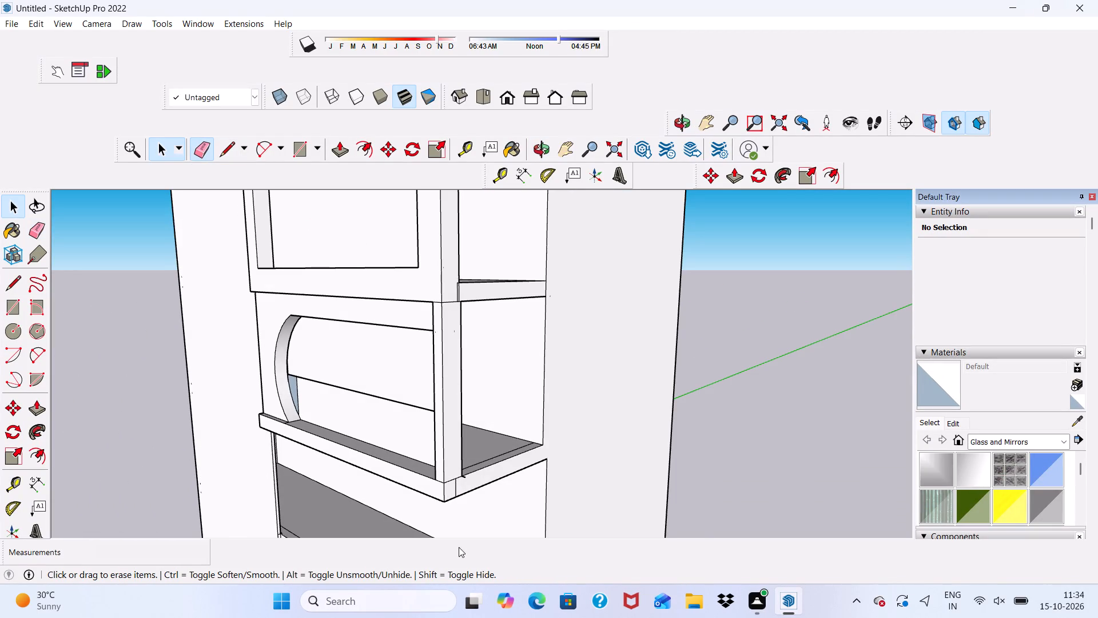
scroll(448, 486, up, 12)
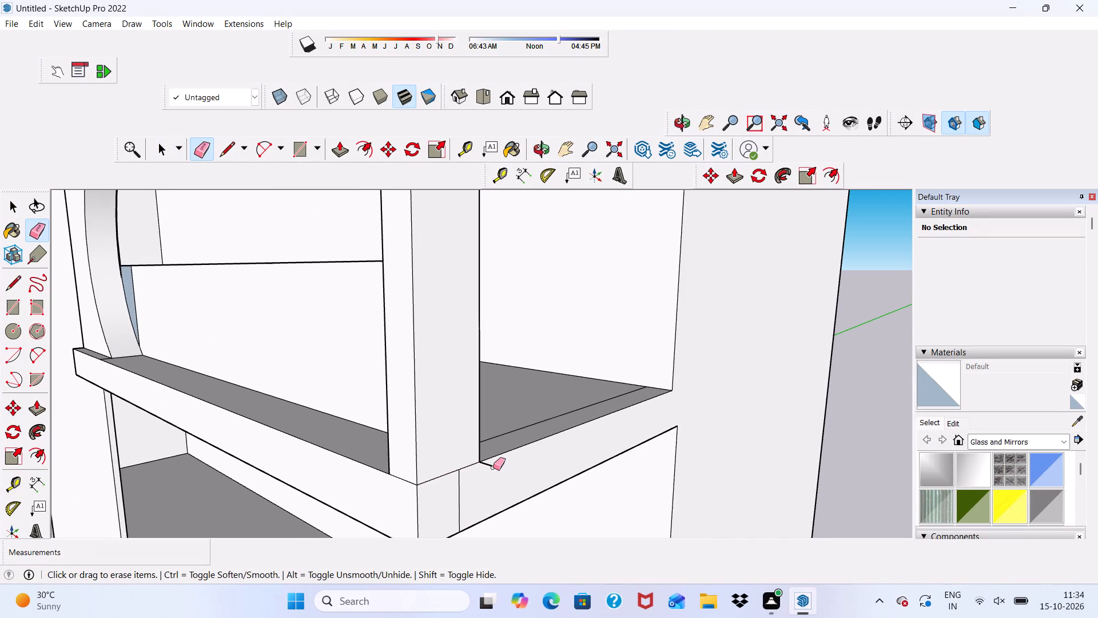
click(490, 465)
click(461, 490)
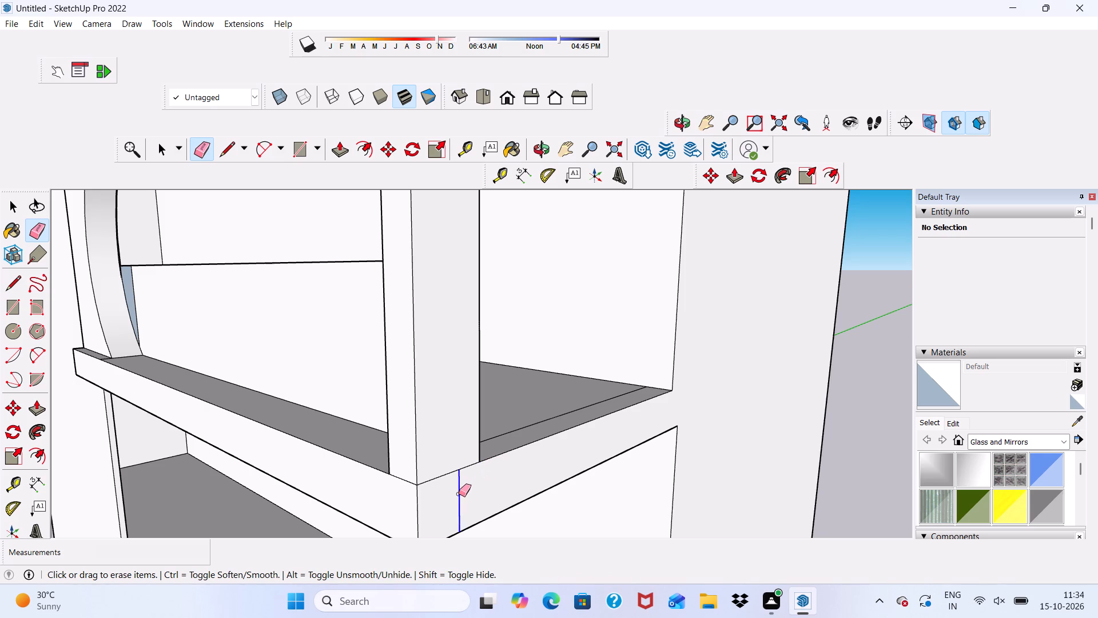
scroll(453, 498, down, 14)
key(space)
key(space)
key(space)
key(space)
key(space)
key(space)
key(space)
key(space)
key(space)
key(space)
key(space)
key(space)
key(space)
key(space)
key(space)
key(space)
key(space)
key(space)
key(space)
key(space)
Draw a rectangle about 5 13/16" by 1' 5" on top of the base board, leaving a small gap beside the end post.
middle_drag(367, 457, 463, 459)
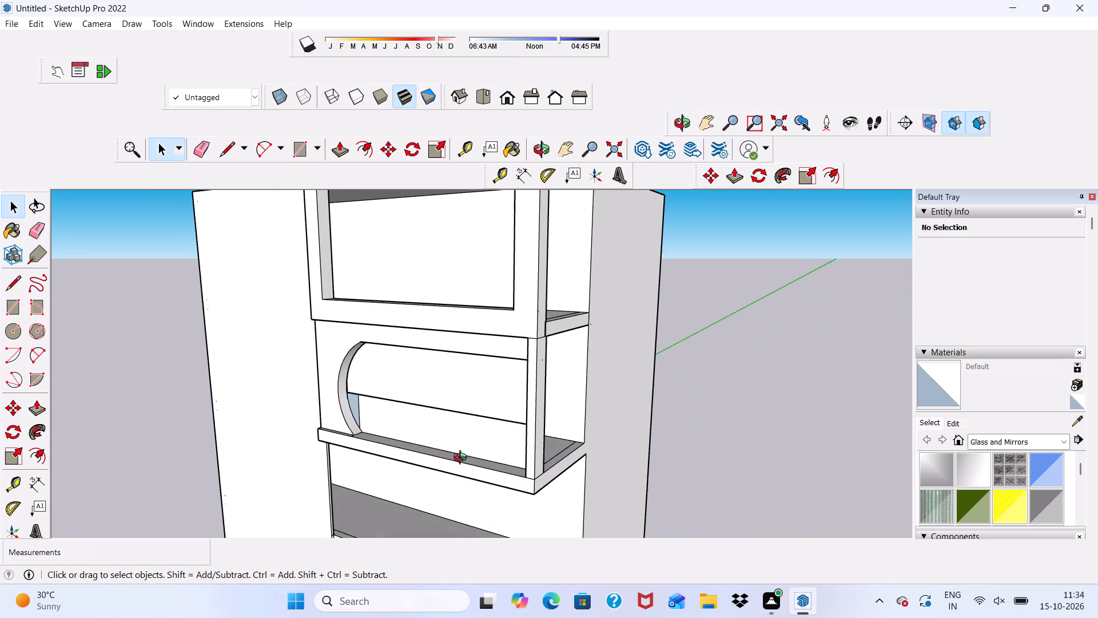
middle_drag(463, 459, 473, 486)
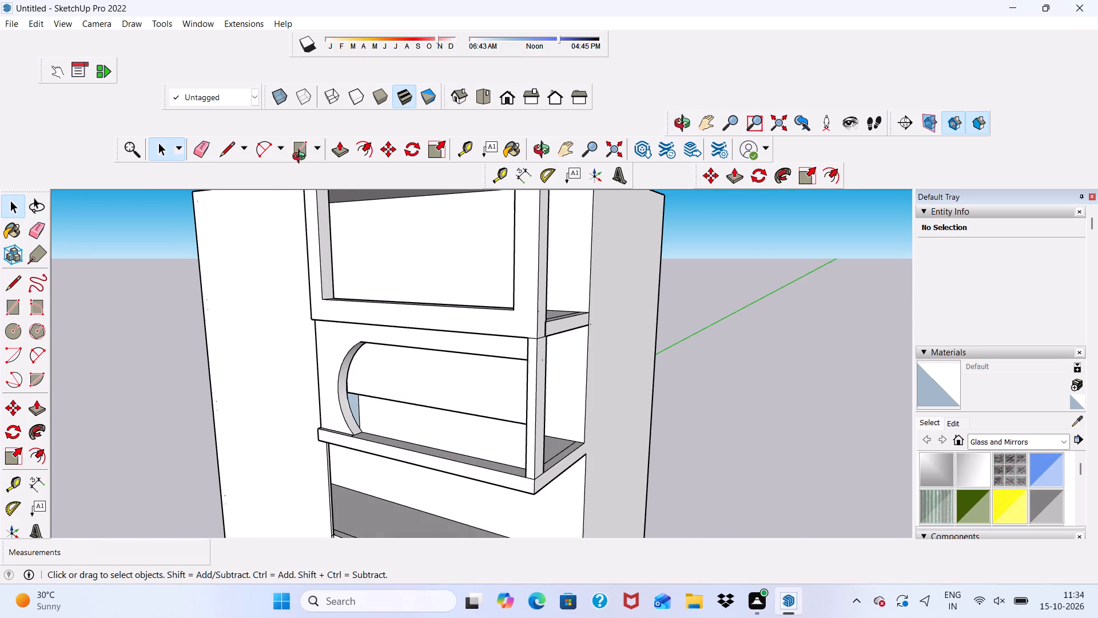
click(301, 158)
click(303, 155)
scroll(465, 427, up, 5)
scroll(470, 429, down, 5)
middle_drag(476, 427, 492, 432)
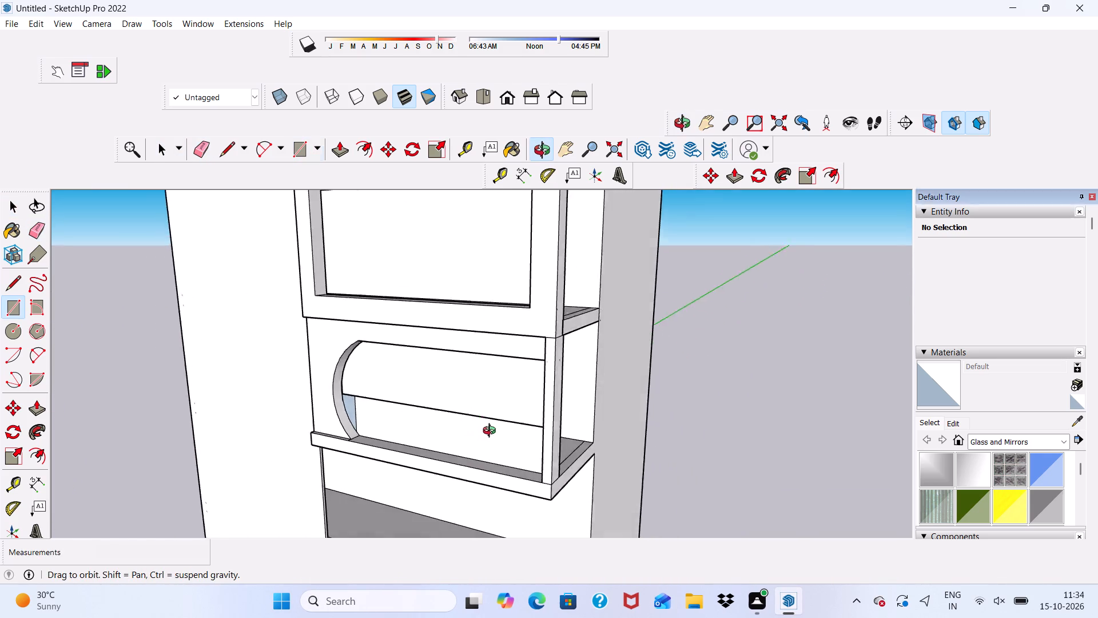
middle_drag(492, 432, 571, 502)
scroll(571, 502, up, 13)
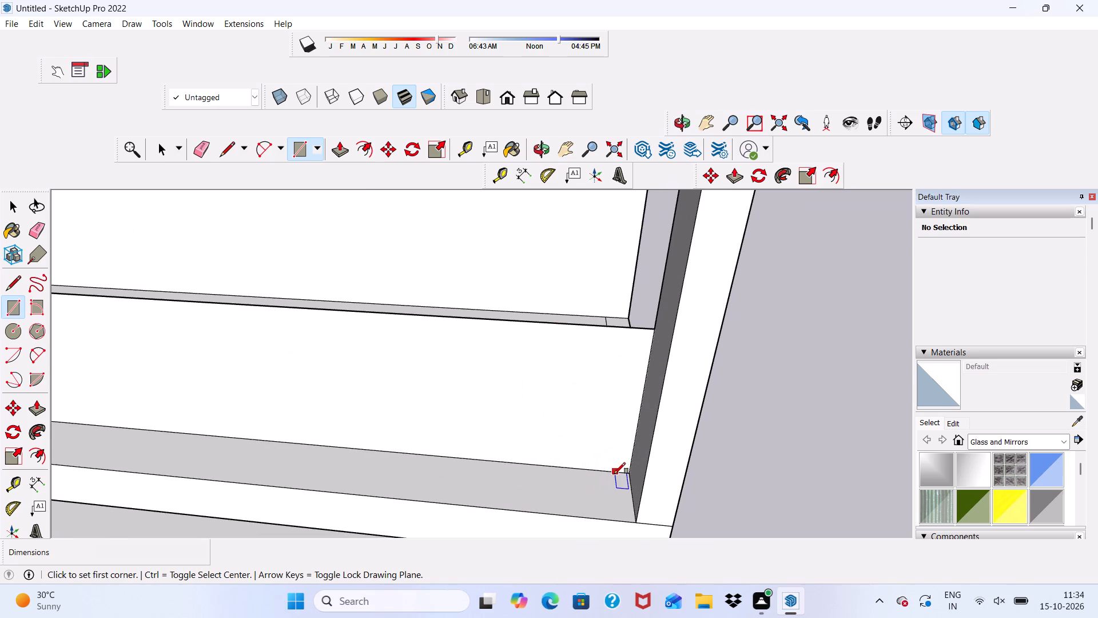
click(611, 474)
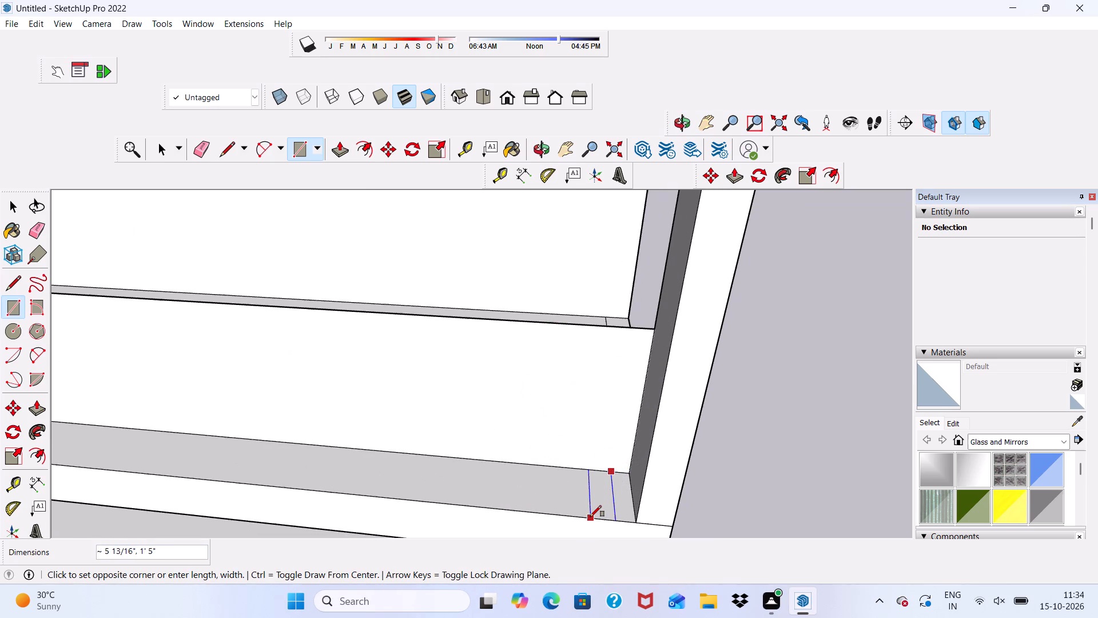
click(591, 515)
key(space)
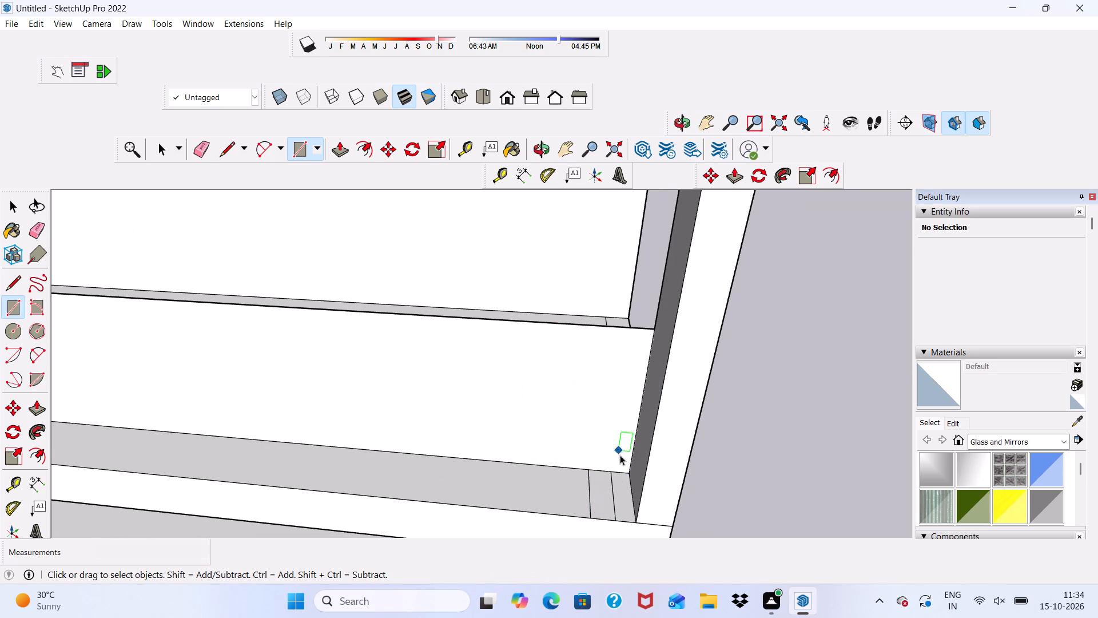
Copy the rectangle about 9 5/8" along the base board away from the end post, and array it as *3.
click(600, 481)
click(599, 482)
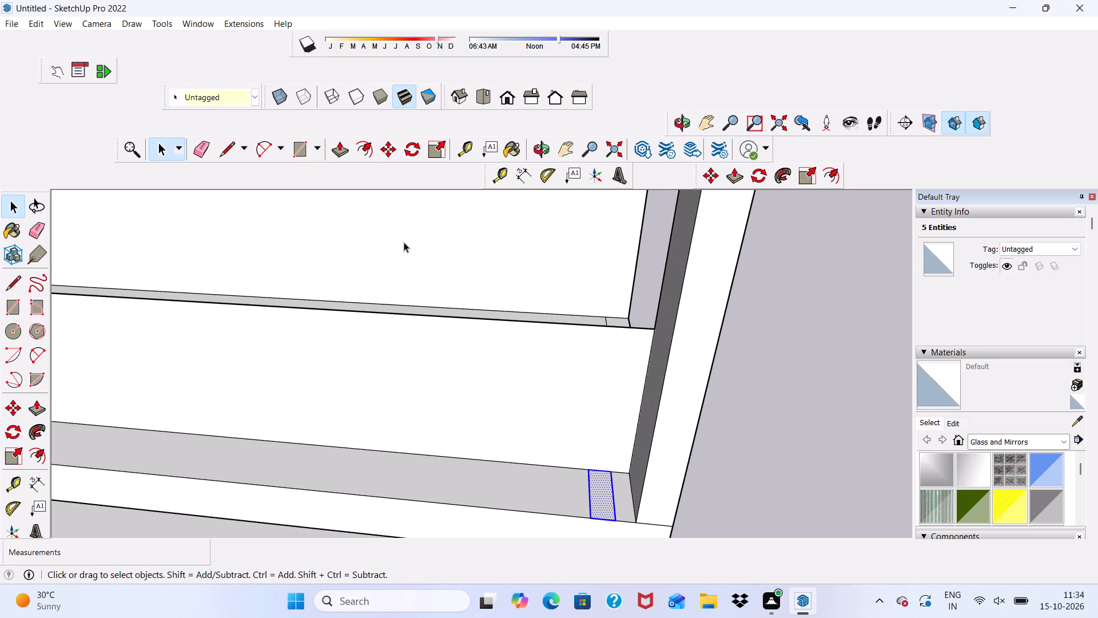
drag(386, 152, 387, 158)
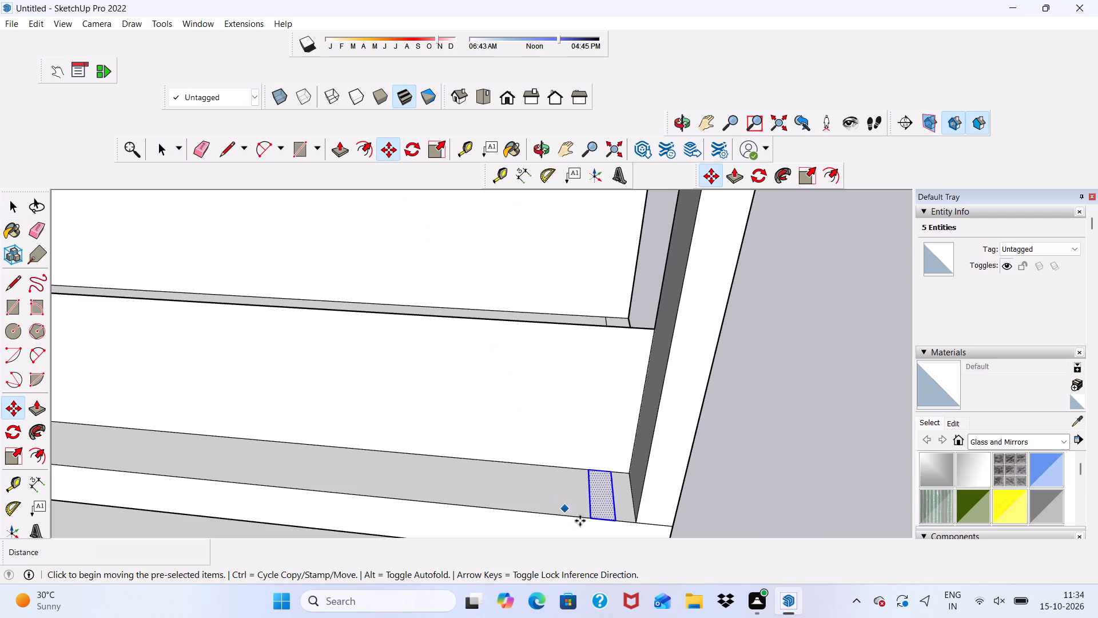
click(603, 507)
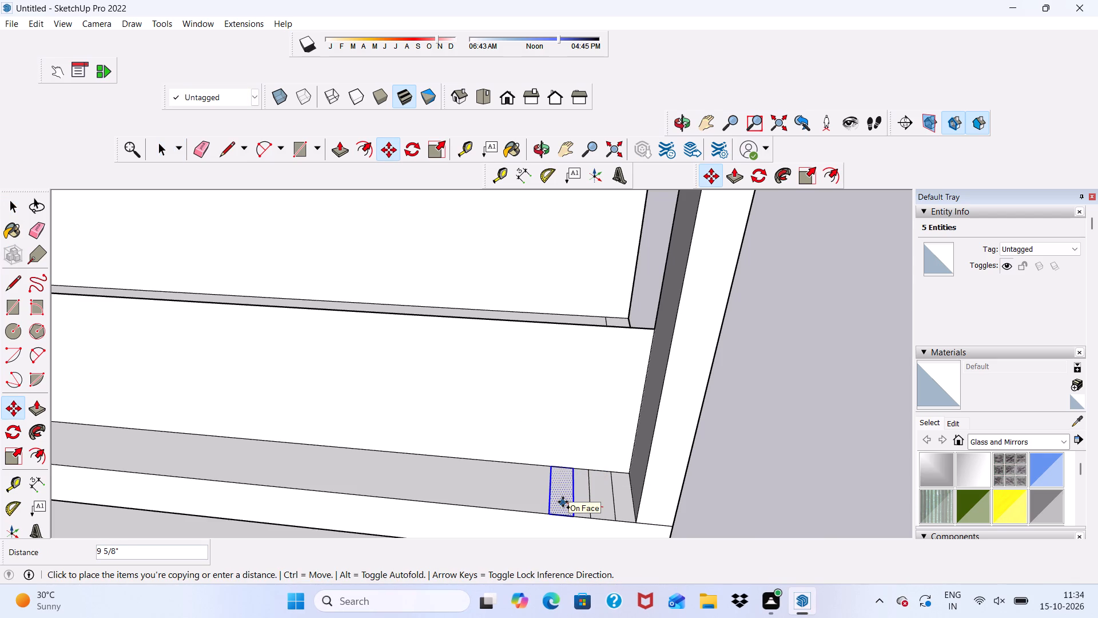
click(563, 502)
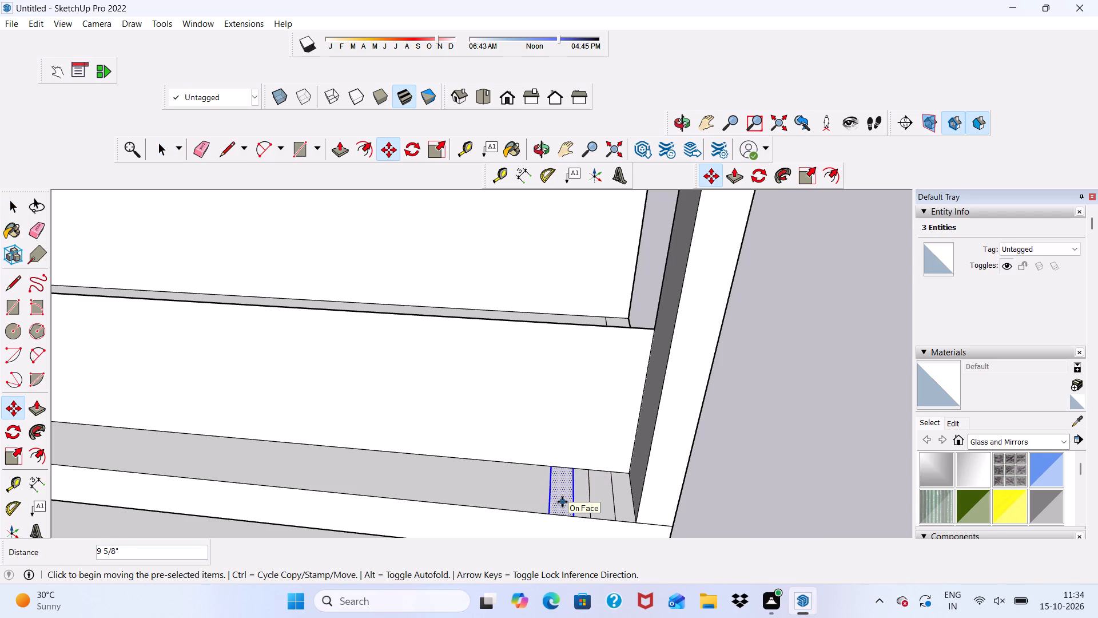
key(shift+asterisk)
key(3)
key(Return)
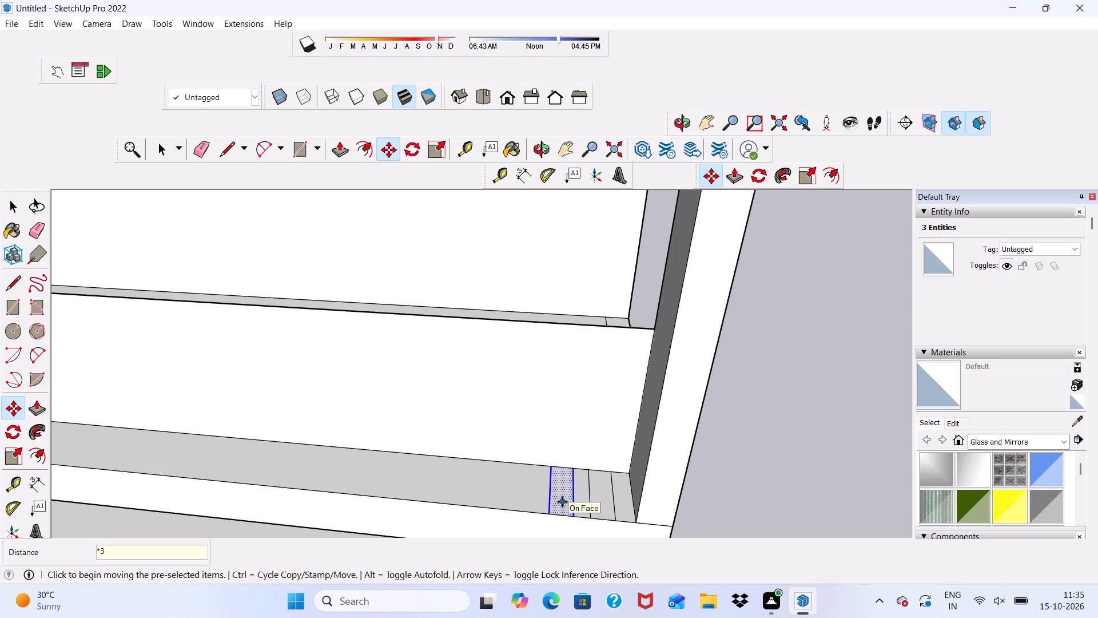
Push/pull the rectangle nearest the end post up 10' to the underside of the board above, forming an upright slat.
scroll(568, 466, down, 4)
middle_drag(590, 462, 590, 463)
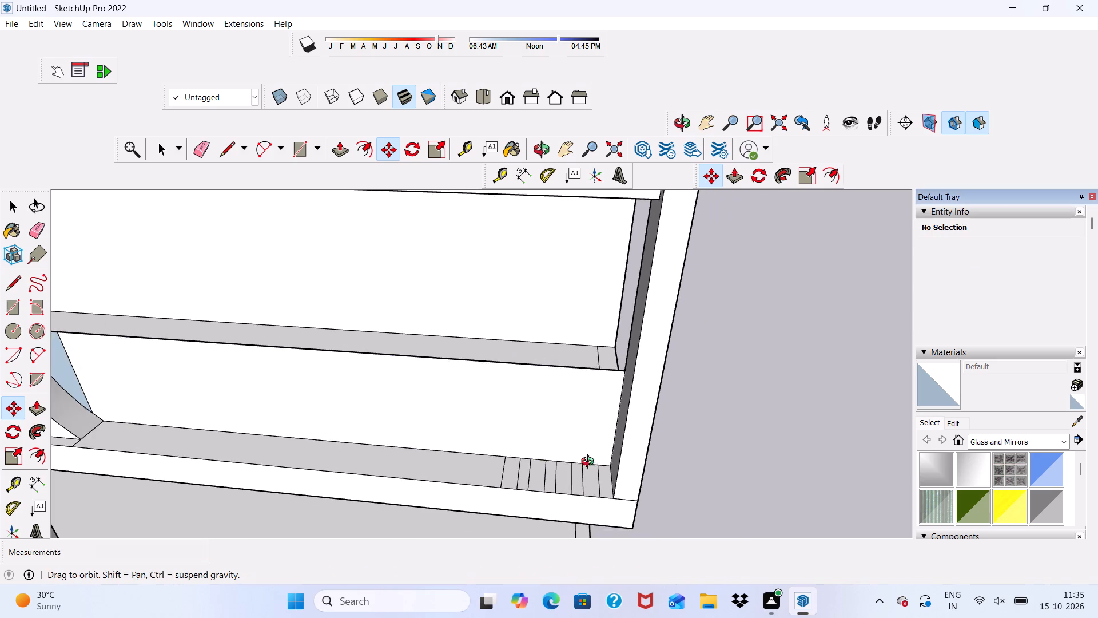
middle_drag(590, 463, 589, 506)
scroll(589, 498, up, 3)
key(space)
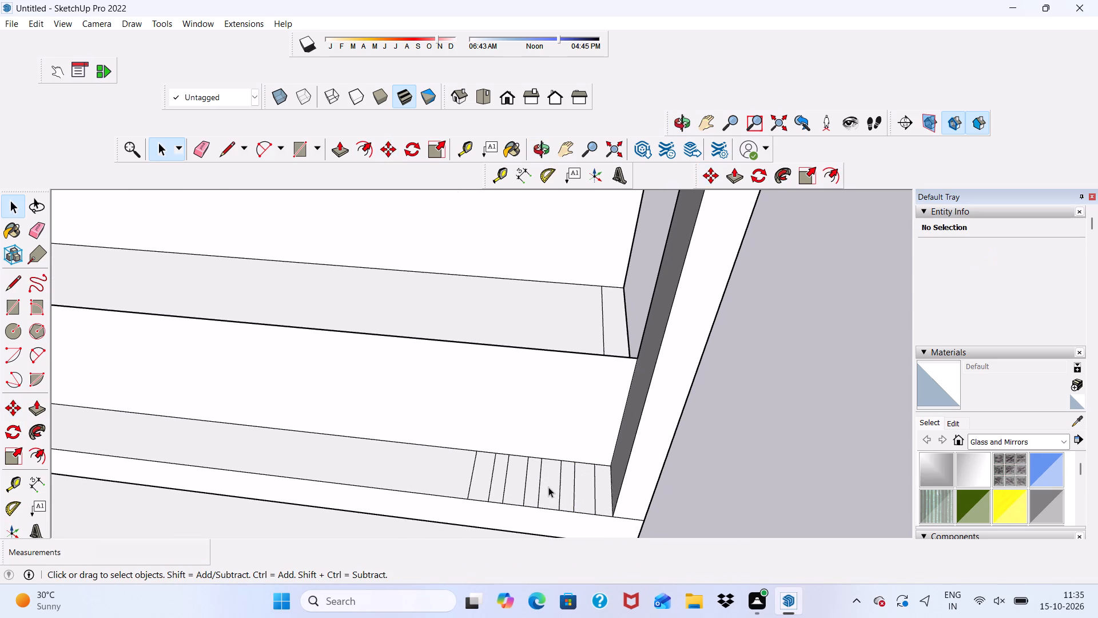
click(586, 502)
click(335, 149)
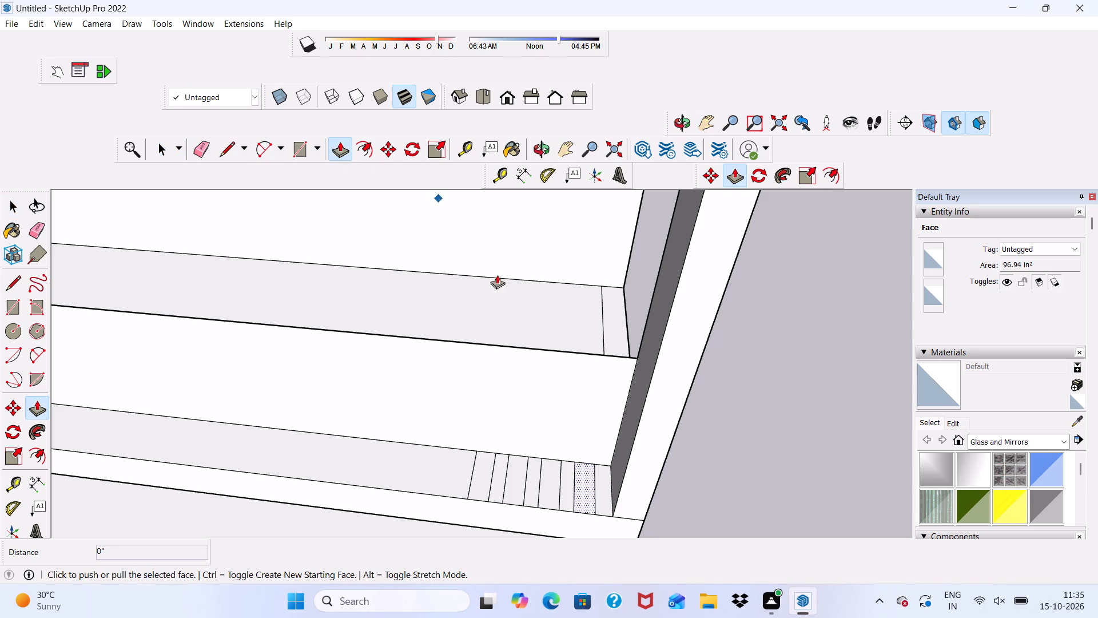
scroll(590, 454, up, 3)
click(583, 489)
scroll(564, 362, down, 16)
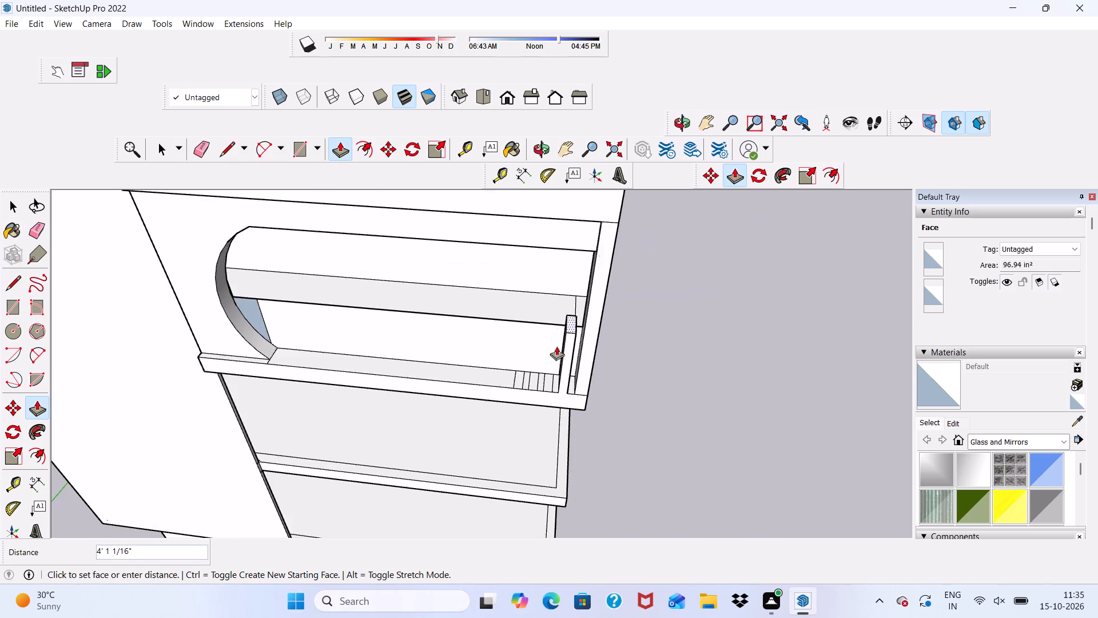
scroll(556, 346, down, 2)
scroll(547, 280, up, 11)
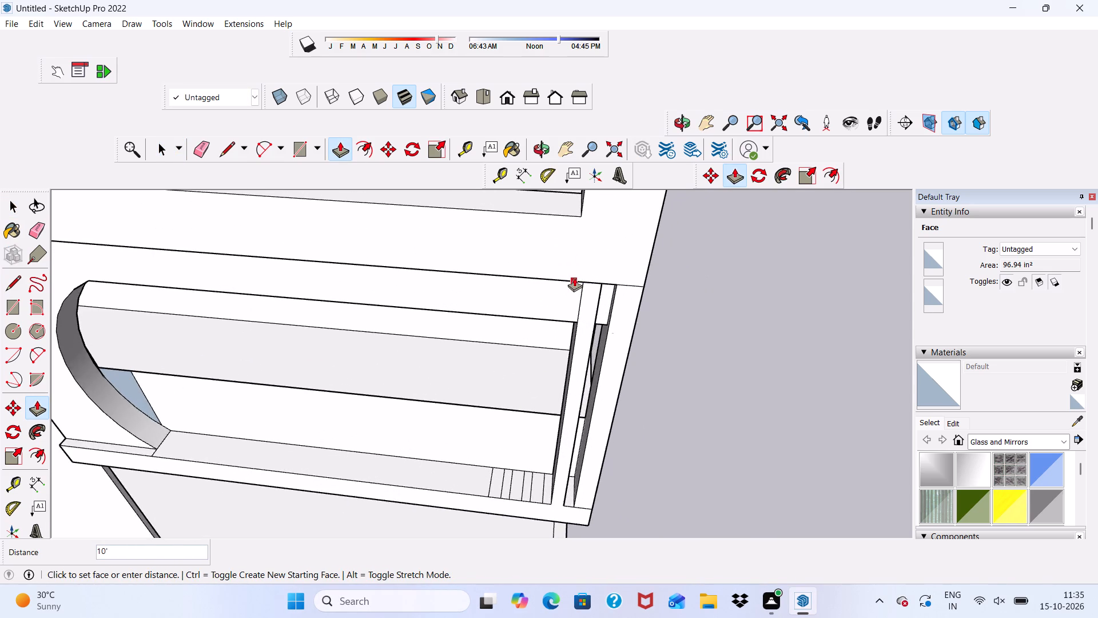
scroll(574, 278, up, 1)
click(574, 278)
Examine the upright slat beside the end post and the remaining rectangles on the base board from several angles.
scroll(584, 295, down, 2)
middle_drag(590, 302, 615, 232)
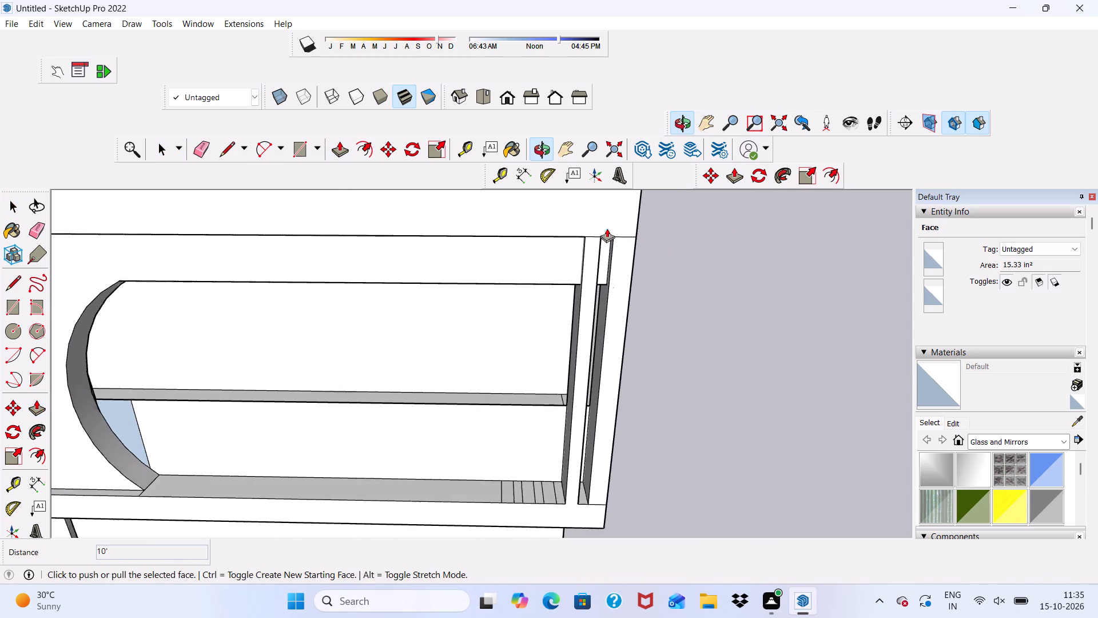
scroll(607, 228, up, 2)
scroll(607, 279, down, 5)
middle_drag(645, 330, 599, 225)
scroll(567, 278, down, 2)
middle_drag(567, 296, 634, 241)
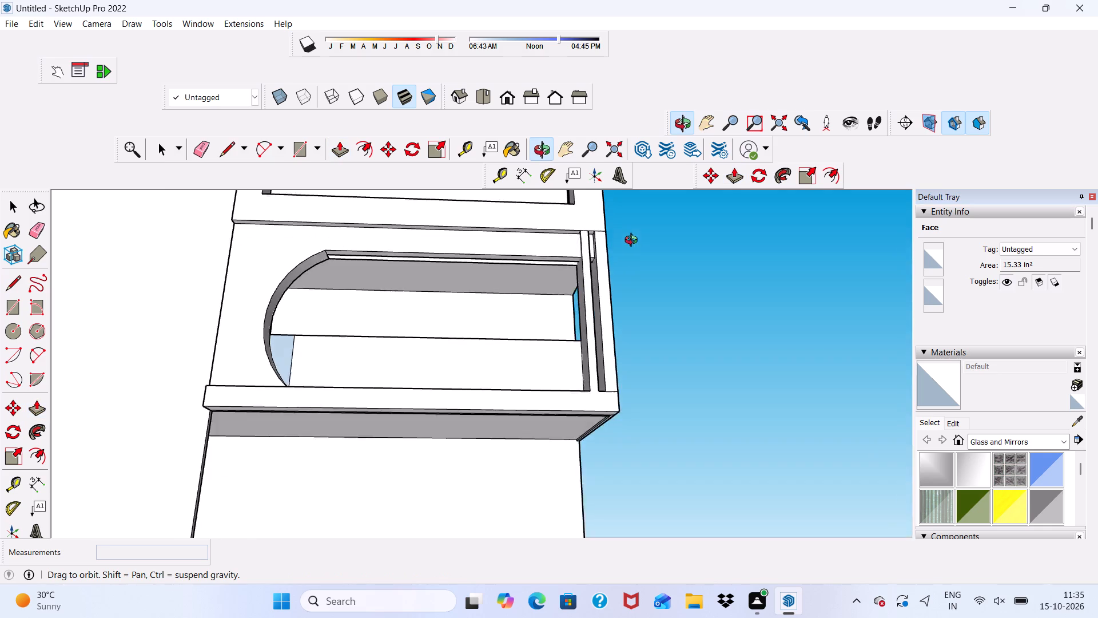
middle_drag(634, 241, 713, 258)
scroll(572, 406, up, 6)
middle_drag(578, 390, 604, 516)
scroll(607, 499, up, 2)
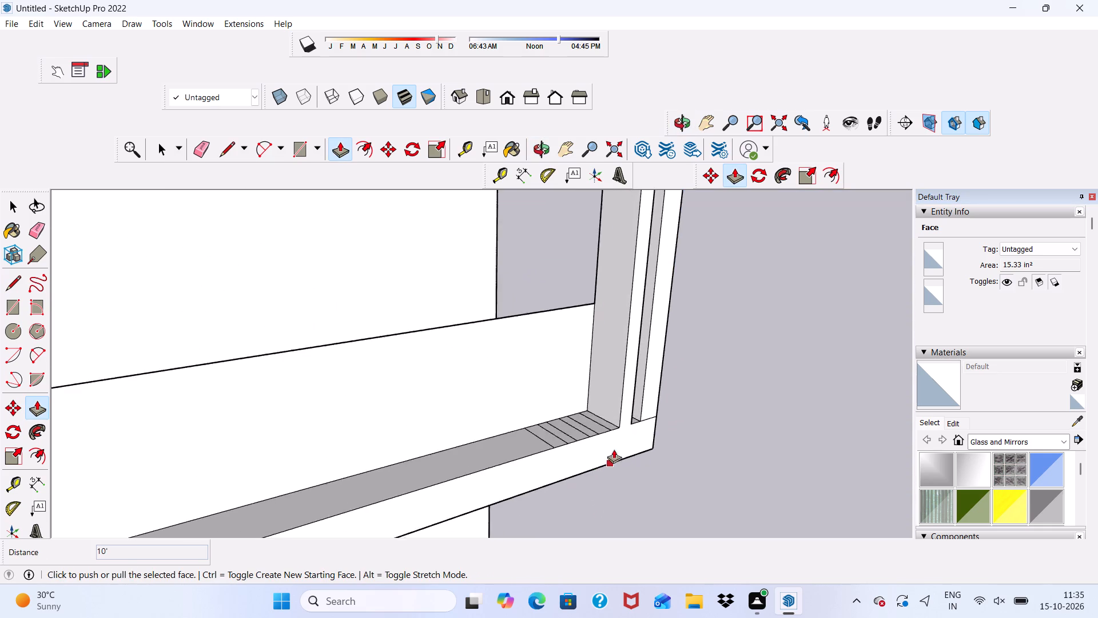
Push/pull the second rectangle from the end post up 10' to the underside of the board above, forming a slat.
scroll(614, 449, up, 10)
key(space)
click(574, 405)
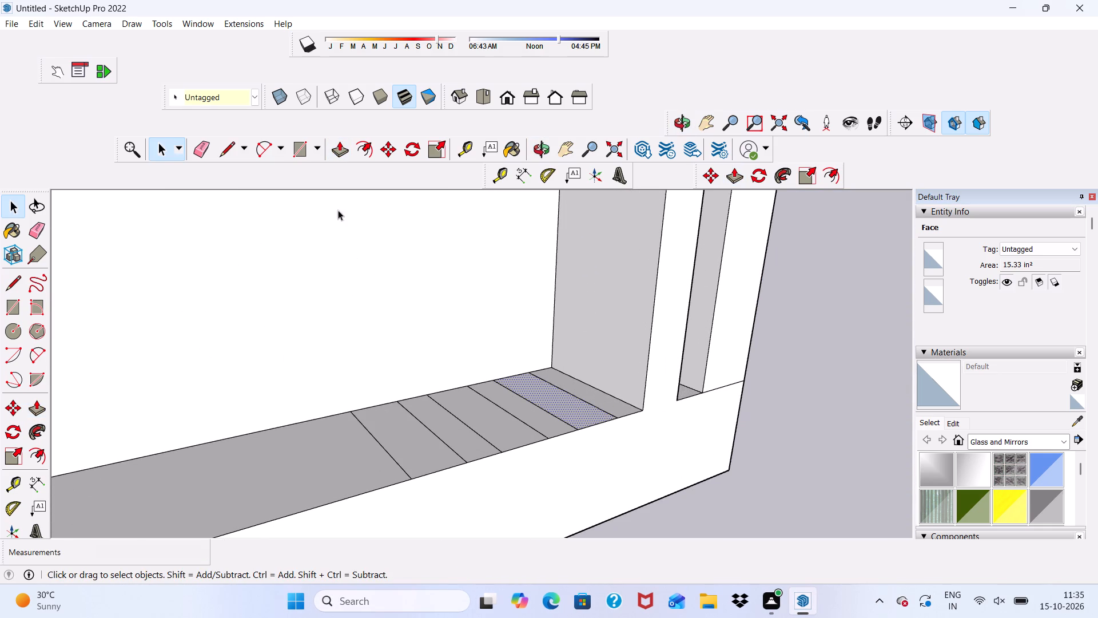
click(336, 145)
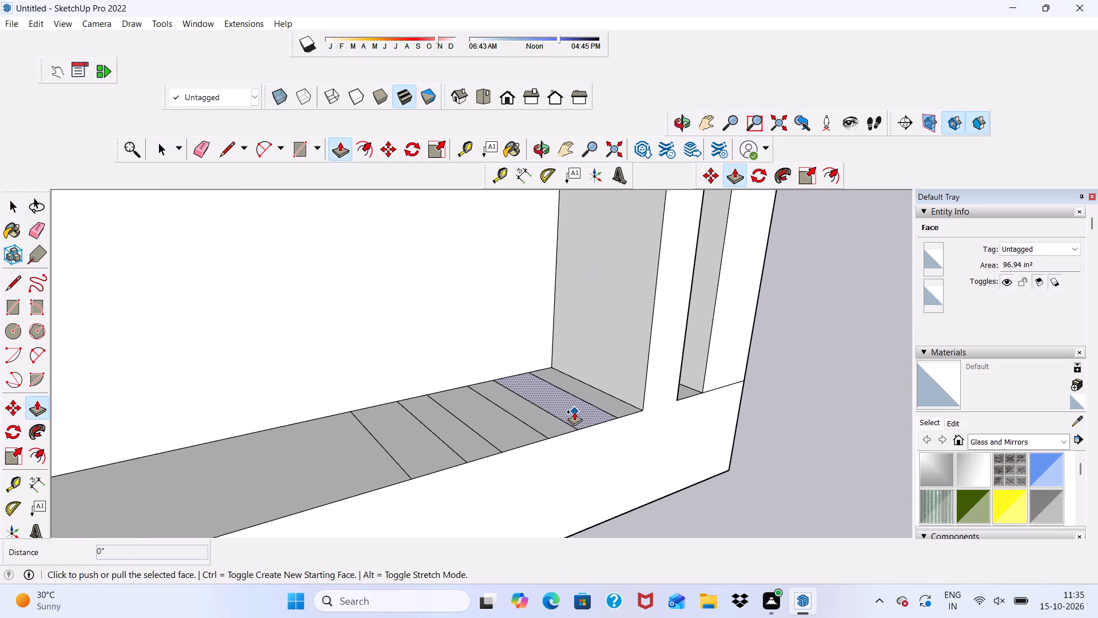
click(574, 411)
scroll(426, 300, down, 5)
scroll(438, 296, down, 20)
scroll(438, 296, down, 5)
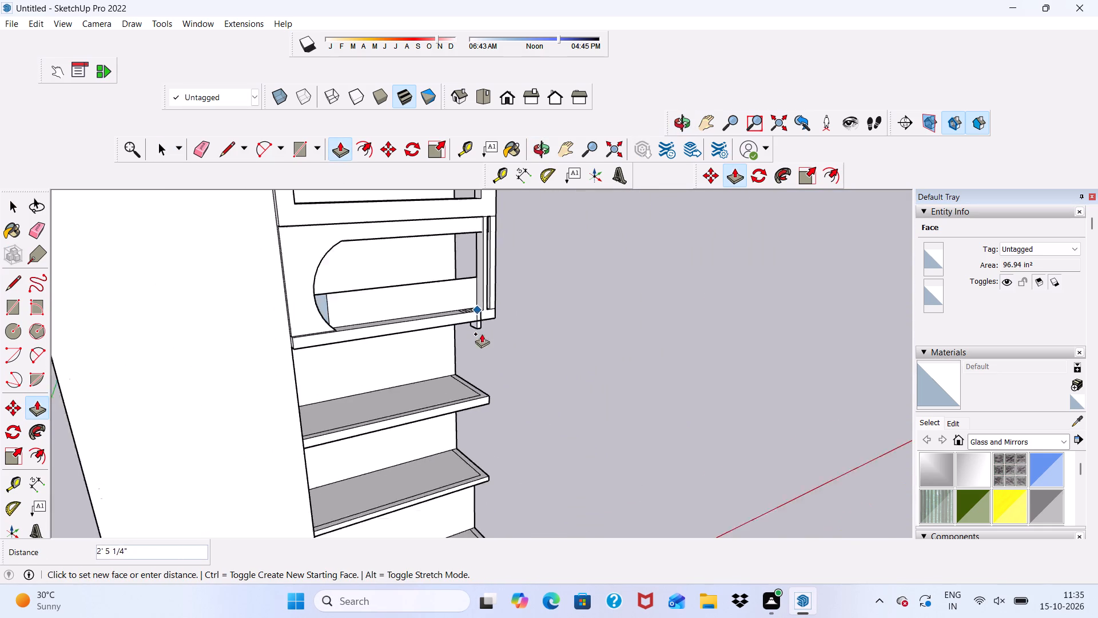
scroll(465, 237, up, 10)
click(485, 251)
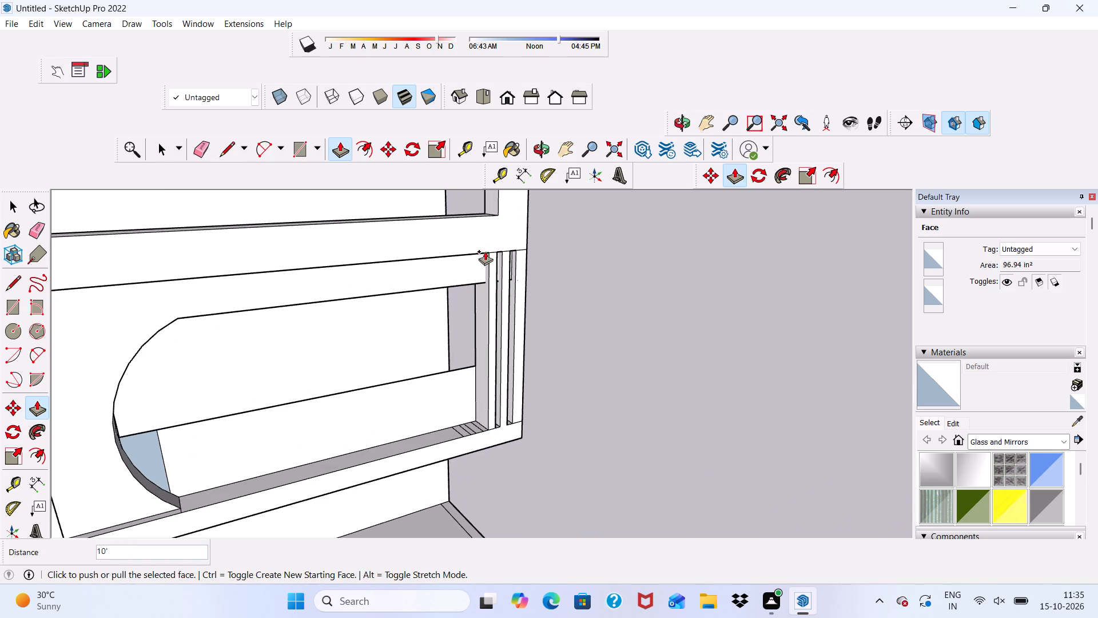
Push/pull the third rectangle from the end post up about 10' to the underside of the board above.
scroll(490, 429, up, 6)
key(space)
scroll(474, 414, up, 7)
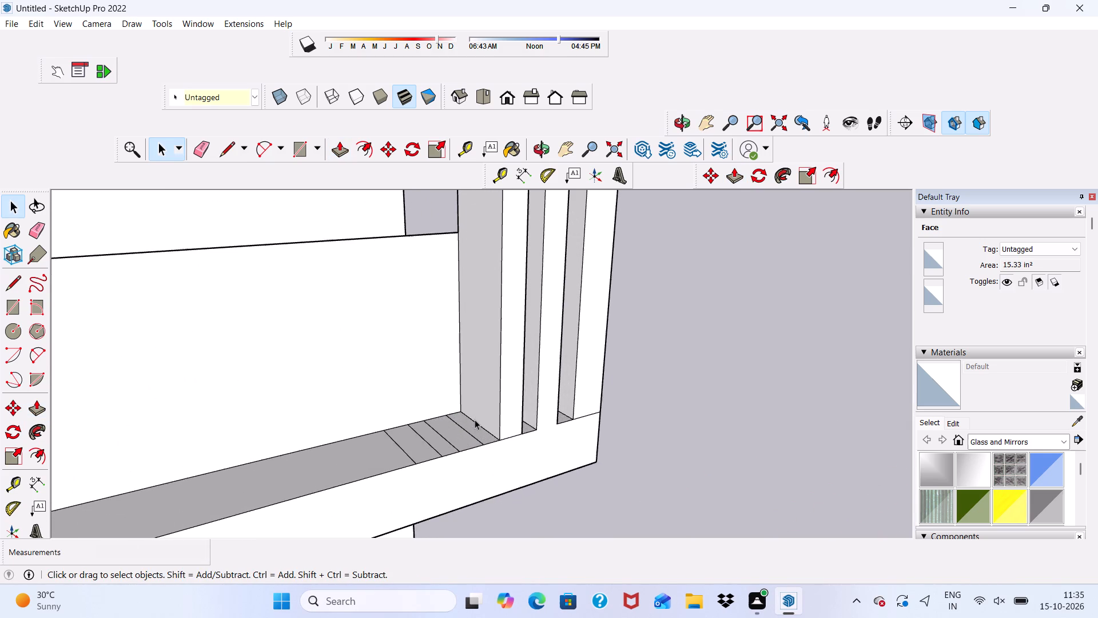
scroll(475, 419, up, 2)
scroll(475, 419, down, 1)
middle_drag(475, 419, 420, 443)
click(423, 441)
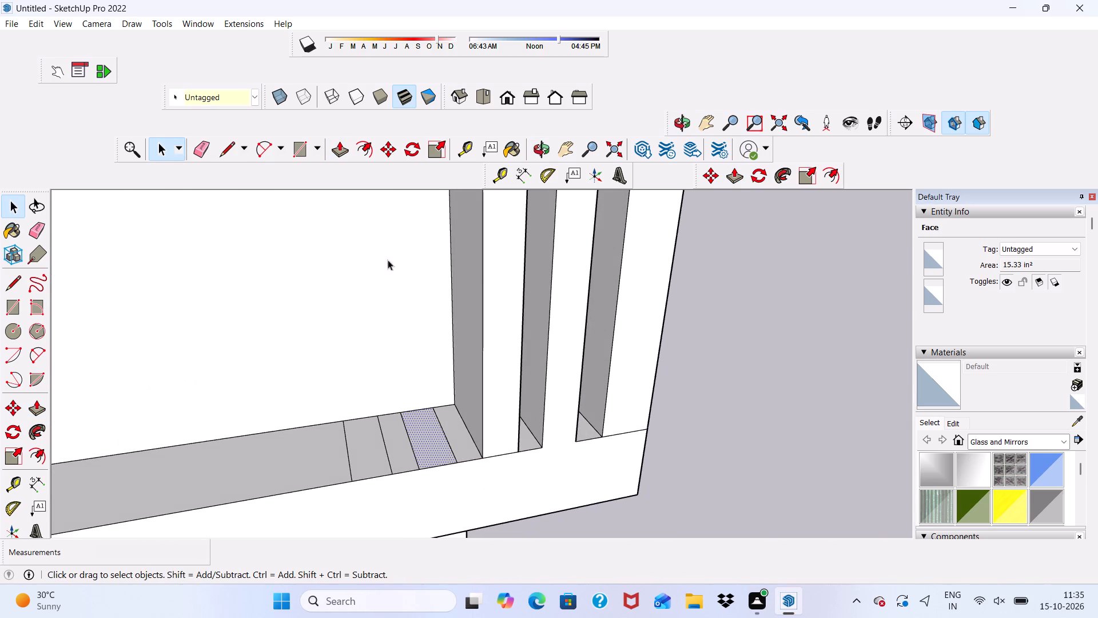
click(343, 149)
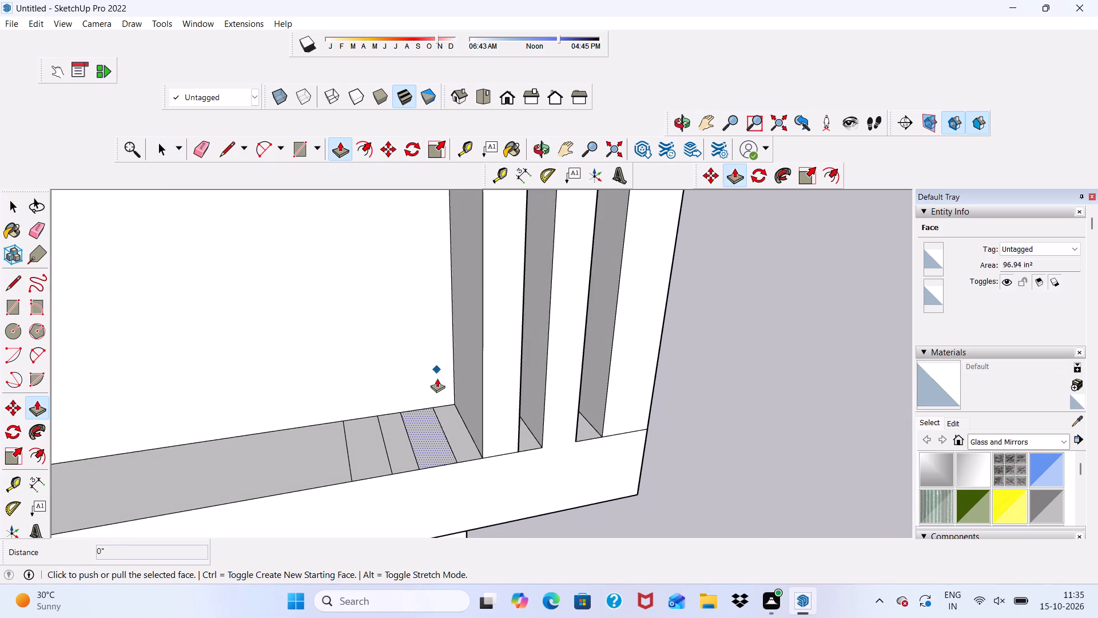
click(427, 435)
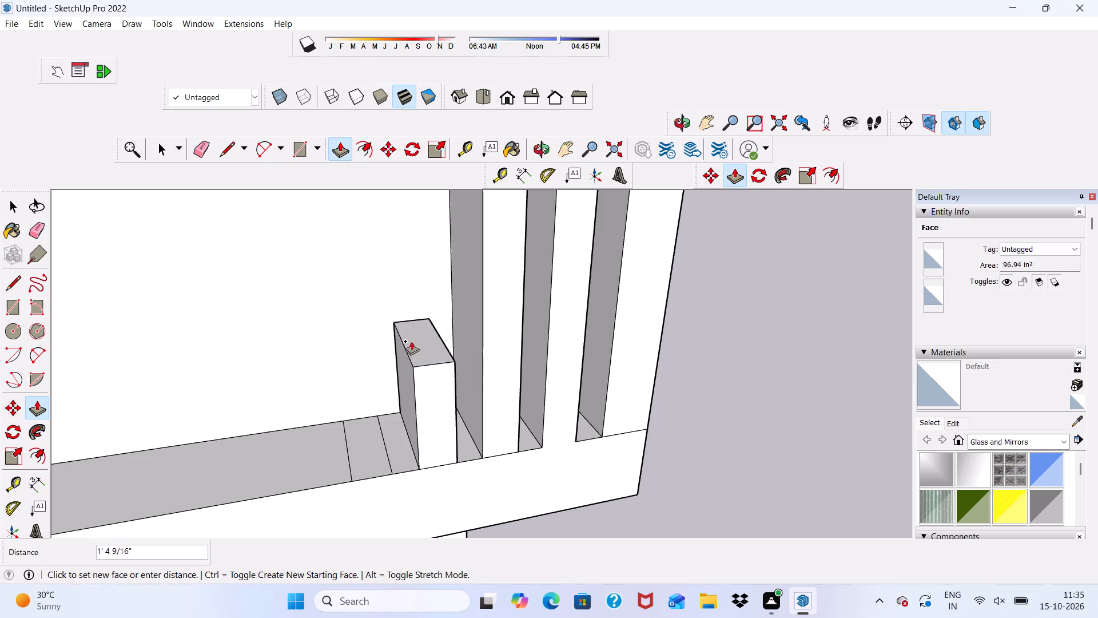
scroll(412, 342, down, 20)
scroll(405, 240, up, 7)
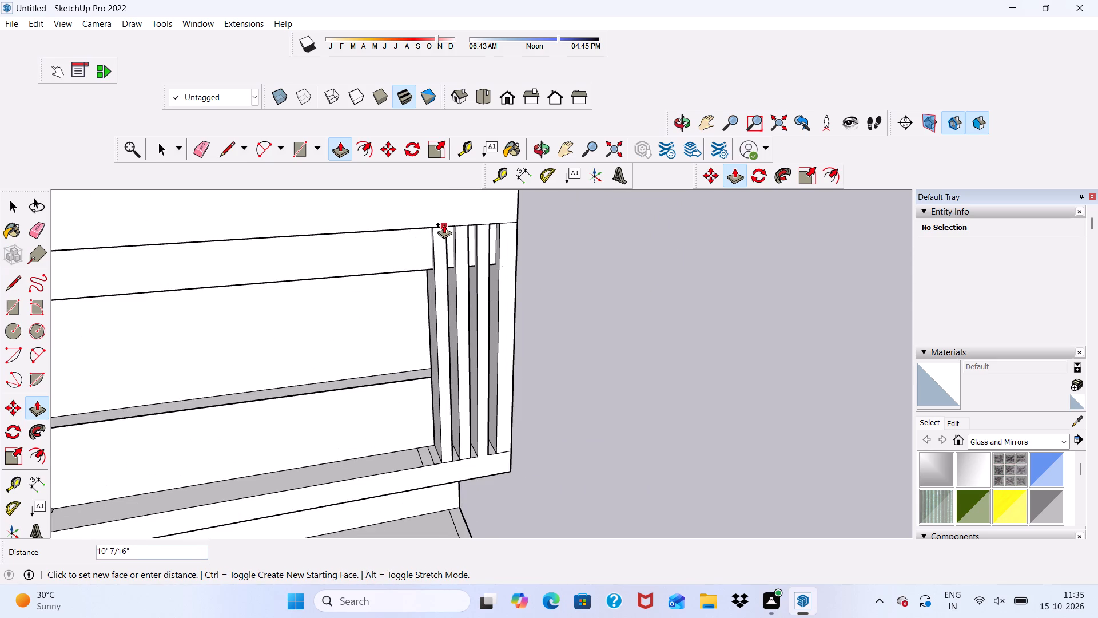
click(437, 223)
Push/pull the last rectangle, farthest from the end post, up about 9' 9 5/16" to form the fourth slat.
scroll(443, 409, down, 1)
middle_drag(443, 409, 547, 405)
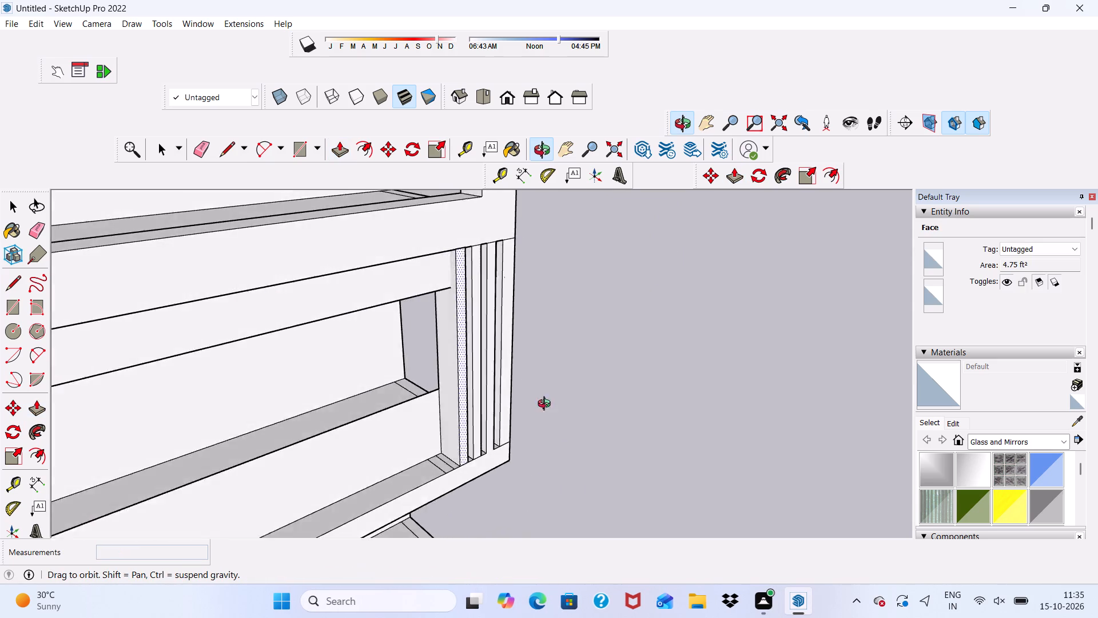
middle_drag(547, 405, 428, 480)
scroll(438, 438, up, 6)
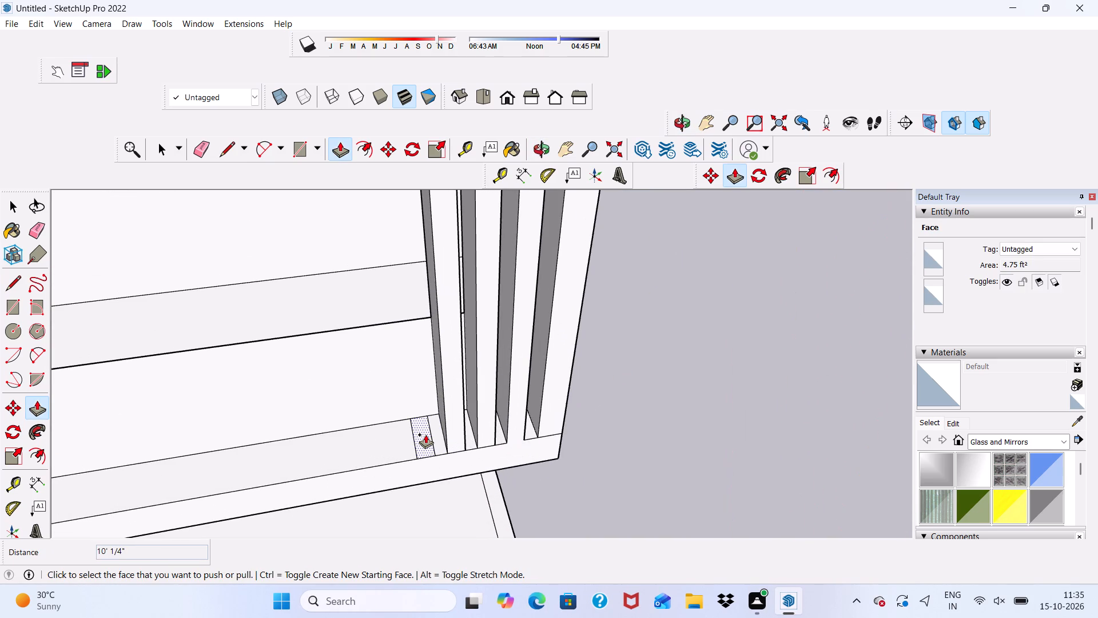
click(425, 434)
scroll(396, 316, down, 9)
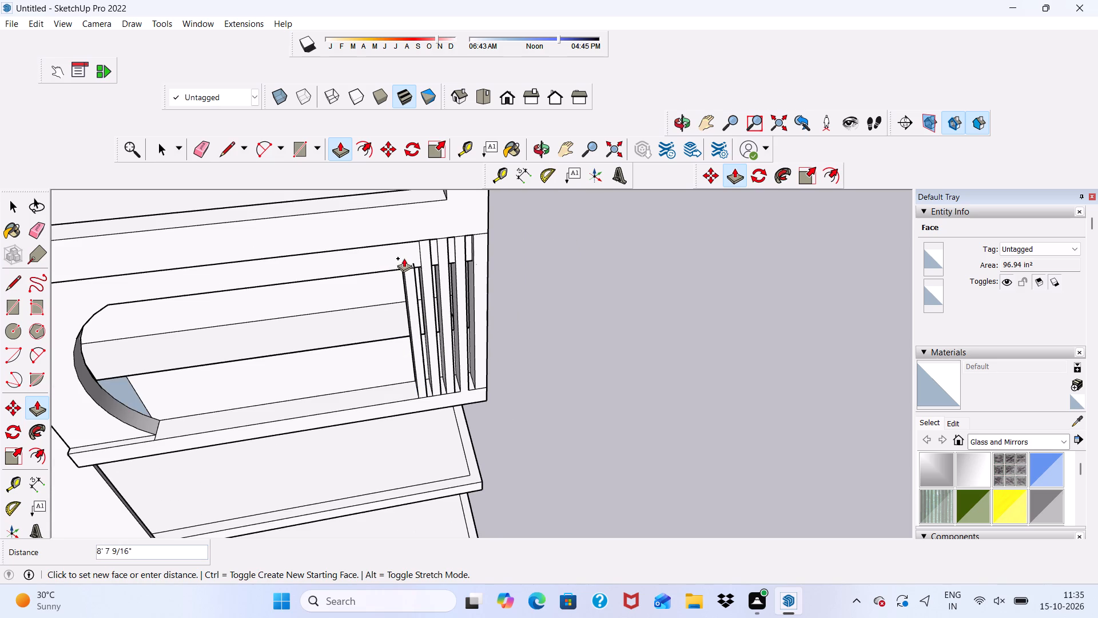
click(404, 238)
Push/pull the back face of the end post beside the slats by about 4 15/16".
middle_drag(407, 267, 409, 267)
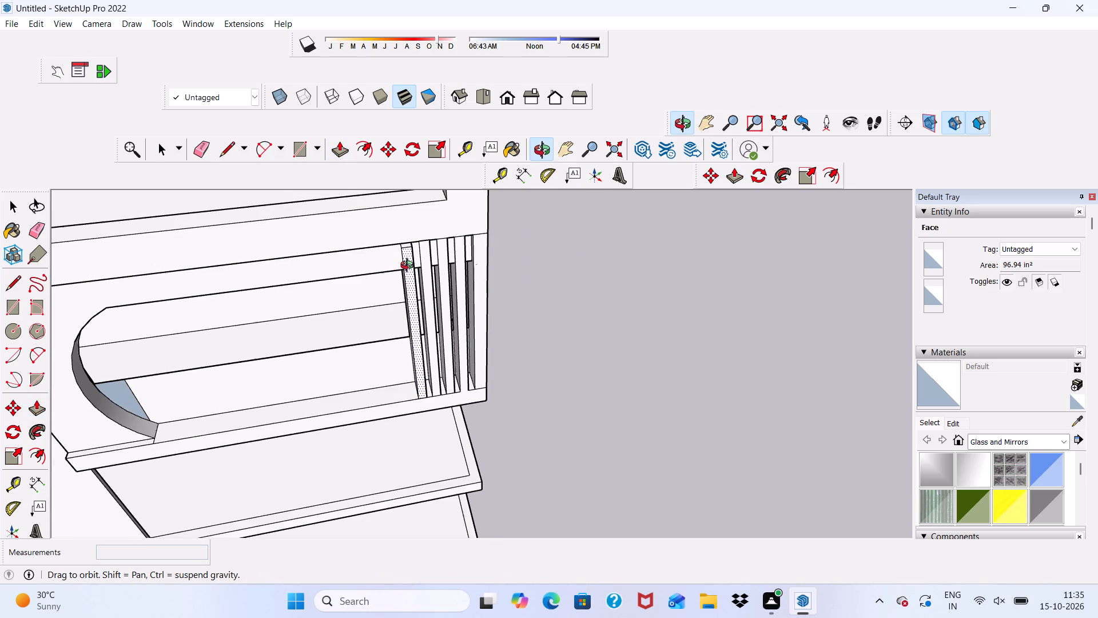
middle_drag(409, 267, 476, 303)
middle_drag(411, 324, 546, 241)
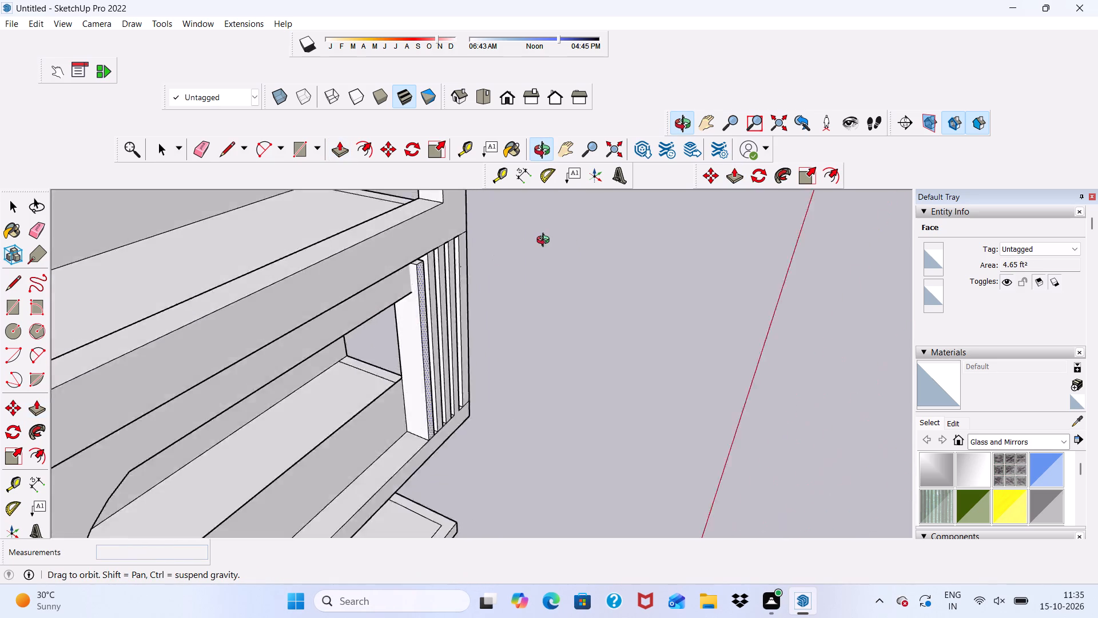
middle_drag(546, 241, 30, 409)
scroll(489, 358, up, 6)
middle_drag(618, 297, 495, 257)
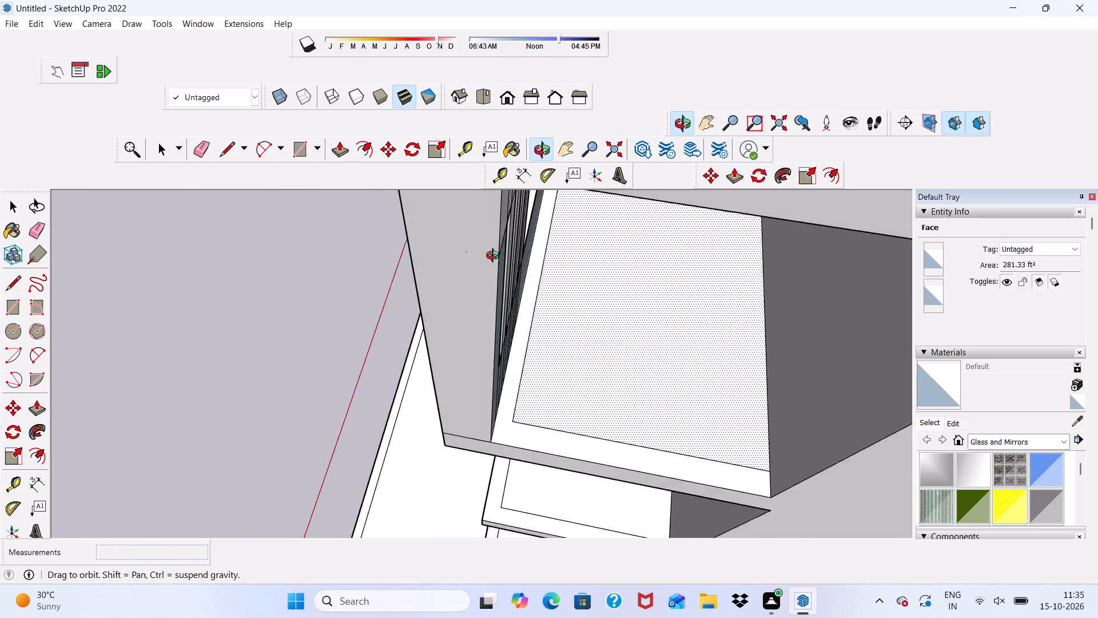
middle_drag(495, 257, 333, 276)
middle_drag(361, 254, 344, 176)
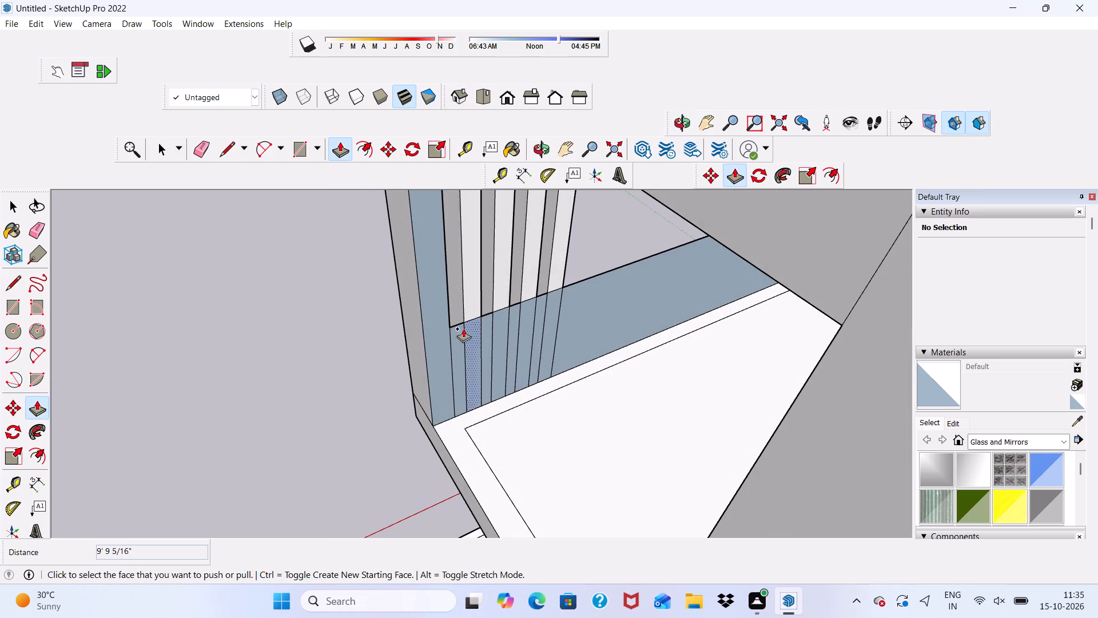
scroll(444, 315, up, 2)
click(435, 302)
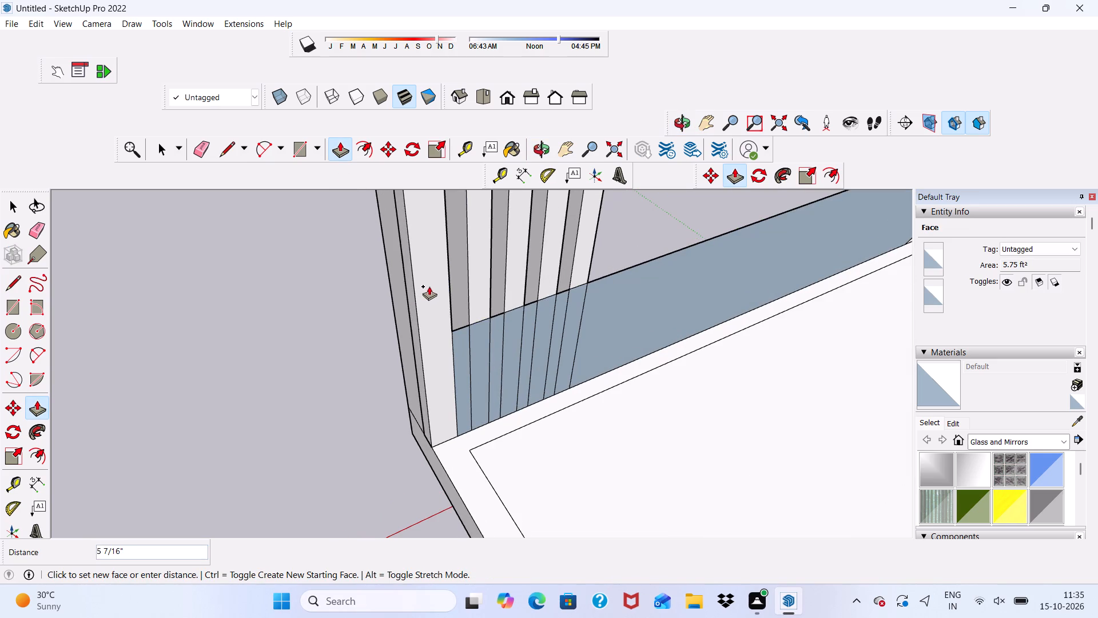
click(429, 286)
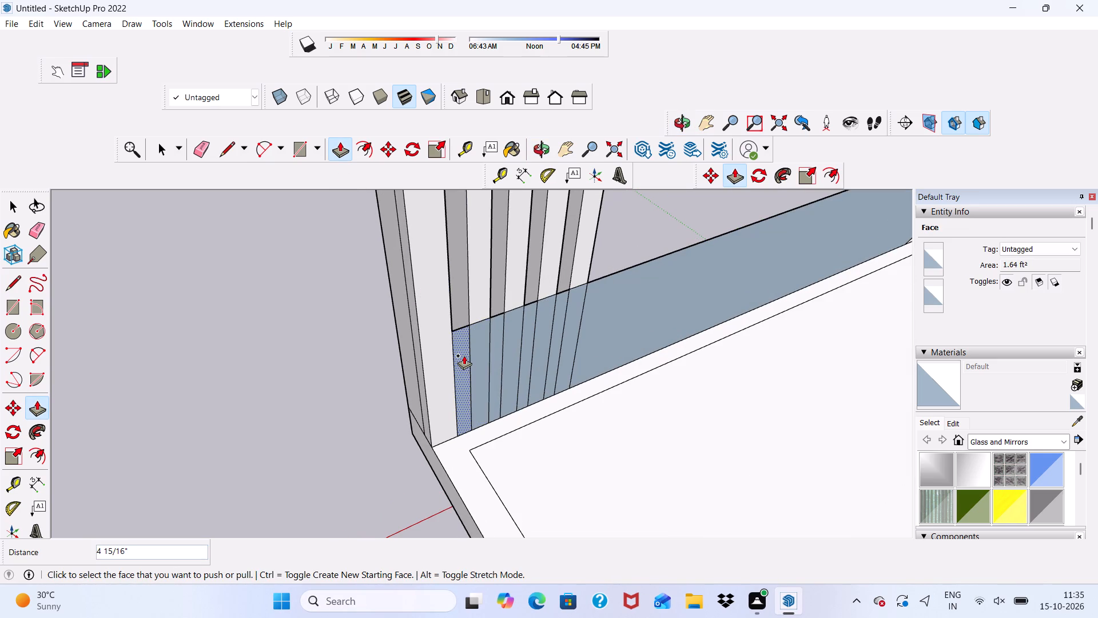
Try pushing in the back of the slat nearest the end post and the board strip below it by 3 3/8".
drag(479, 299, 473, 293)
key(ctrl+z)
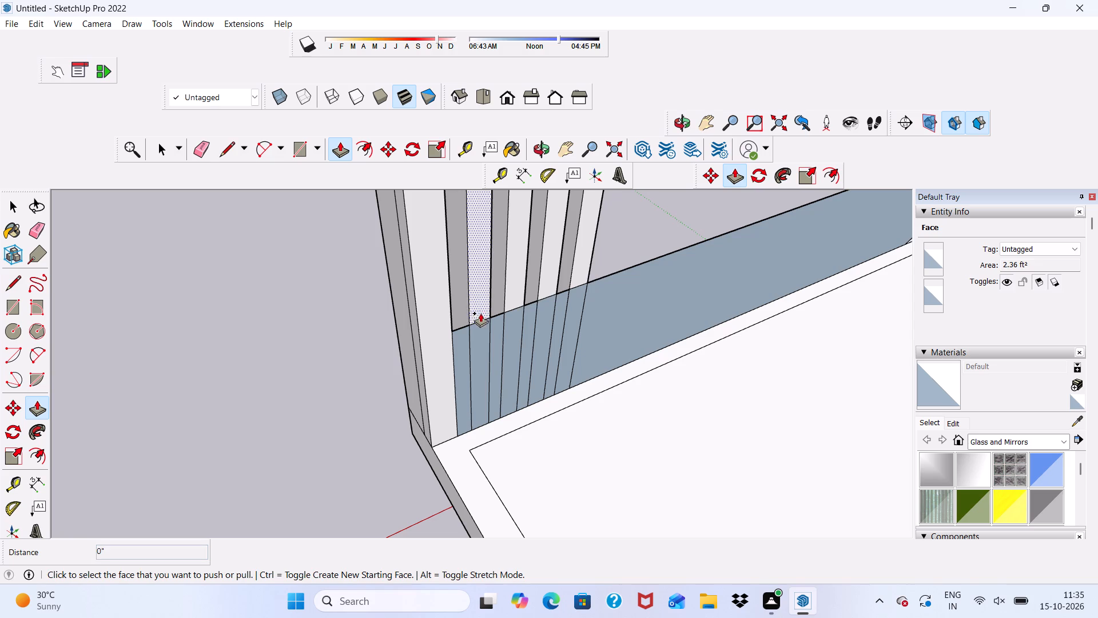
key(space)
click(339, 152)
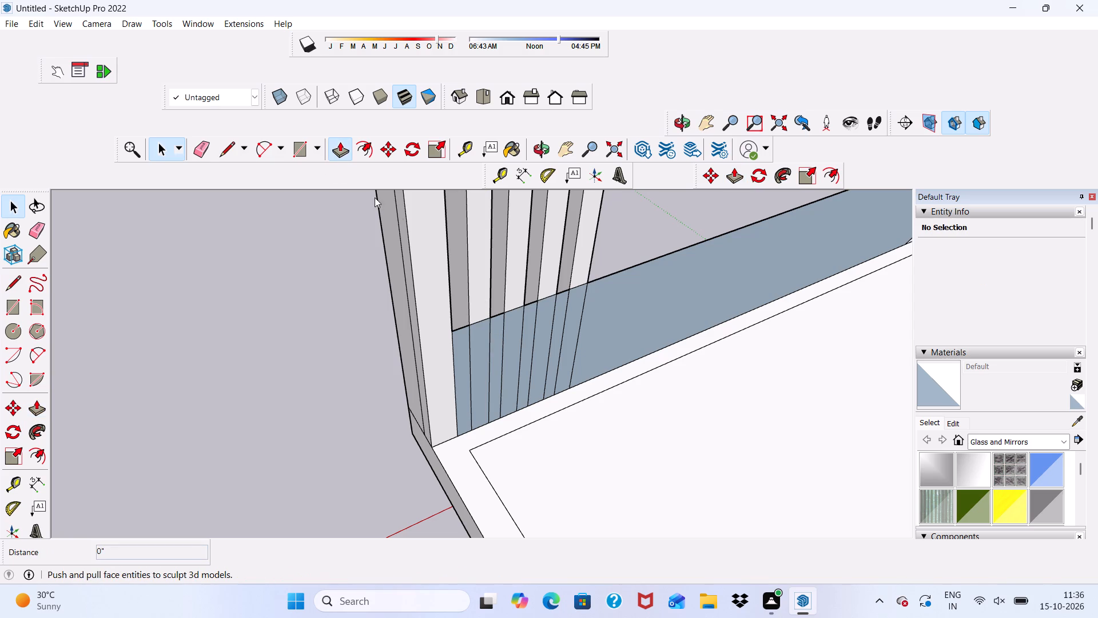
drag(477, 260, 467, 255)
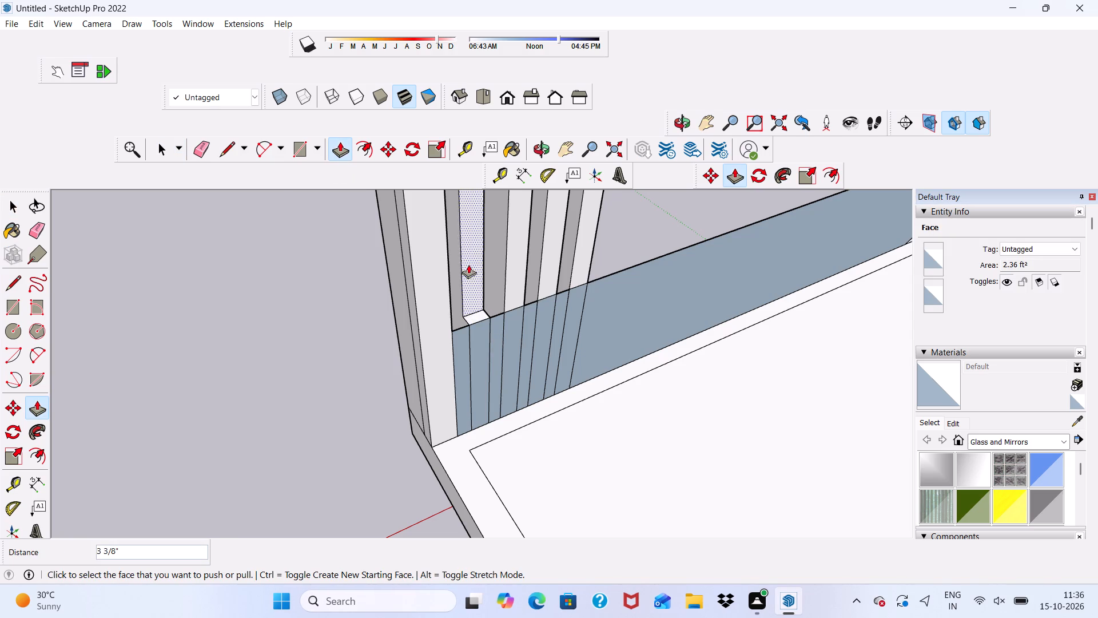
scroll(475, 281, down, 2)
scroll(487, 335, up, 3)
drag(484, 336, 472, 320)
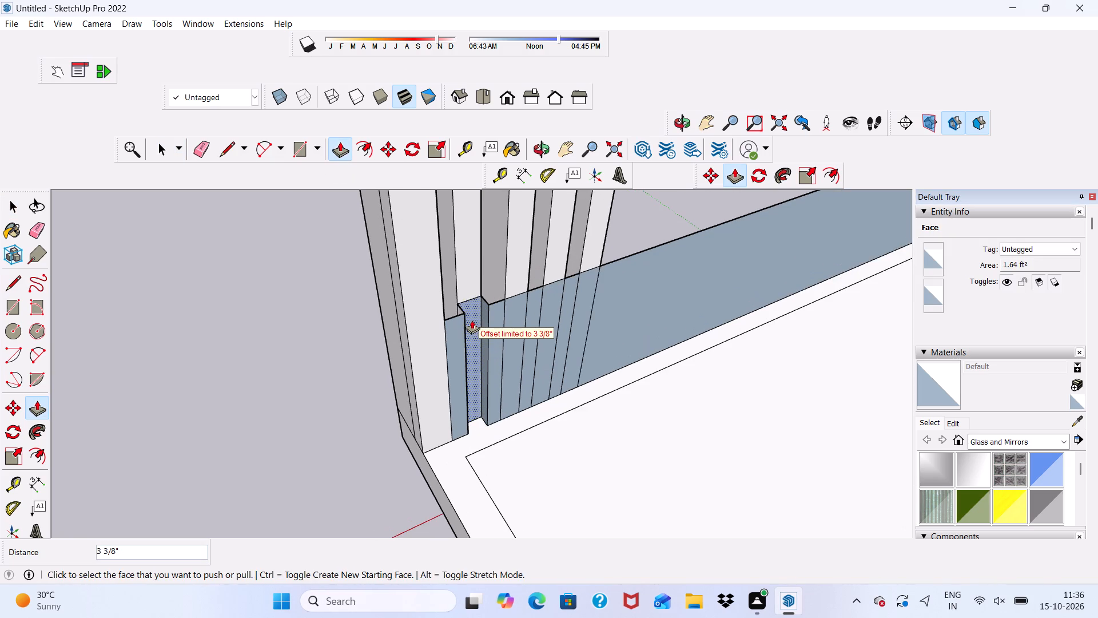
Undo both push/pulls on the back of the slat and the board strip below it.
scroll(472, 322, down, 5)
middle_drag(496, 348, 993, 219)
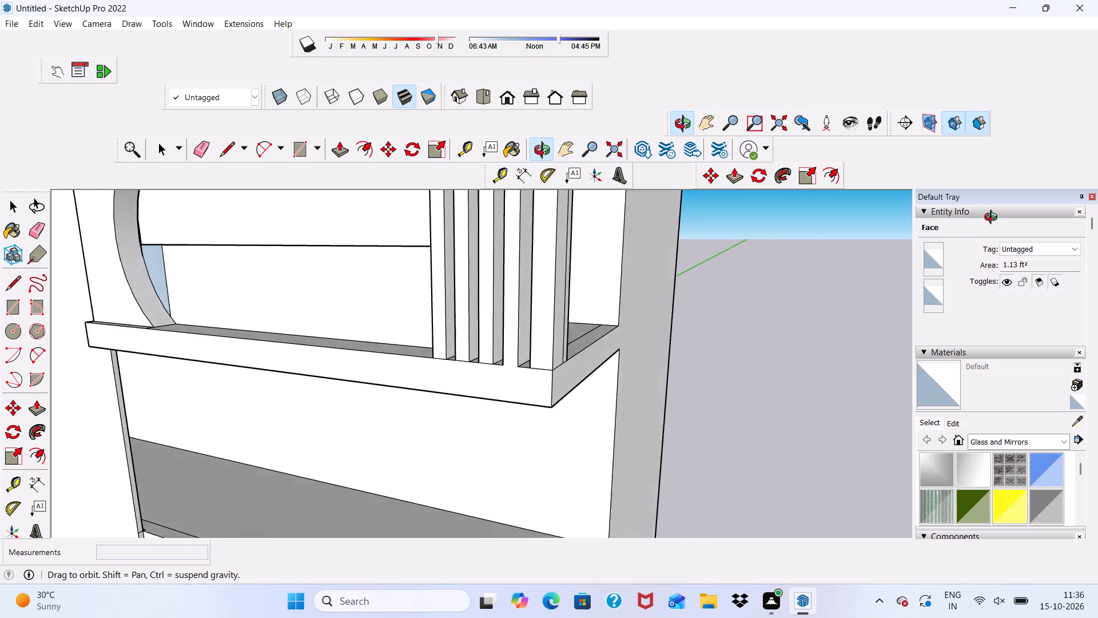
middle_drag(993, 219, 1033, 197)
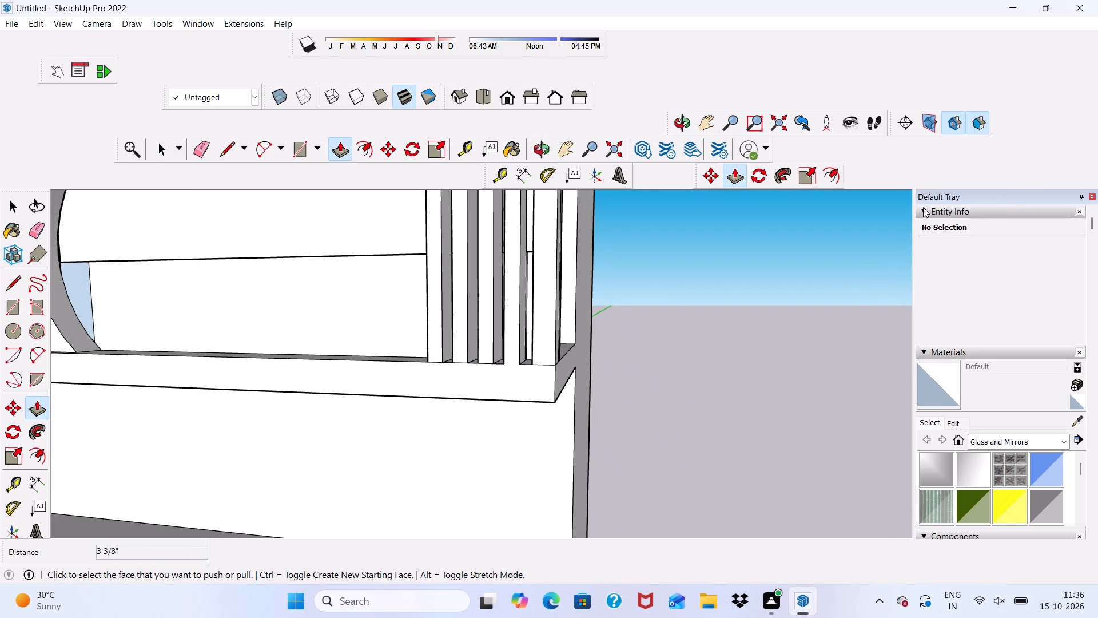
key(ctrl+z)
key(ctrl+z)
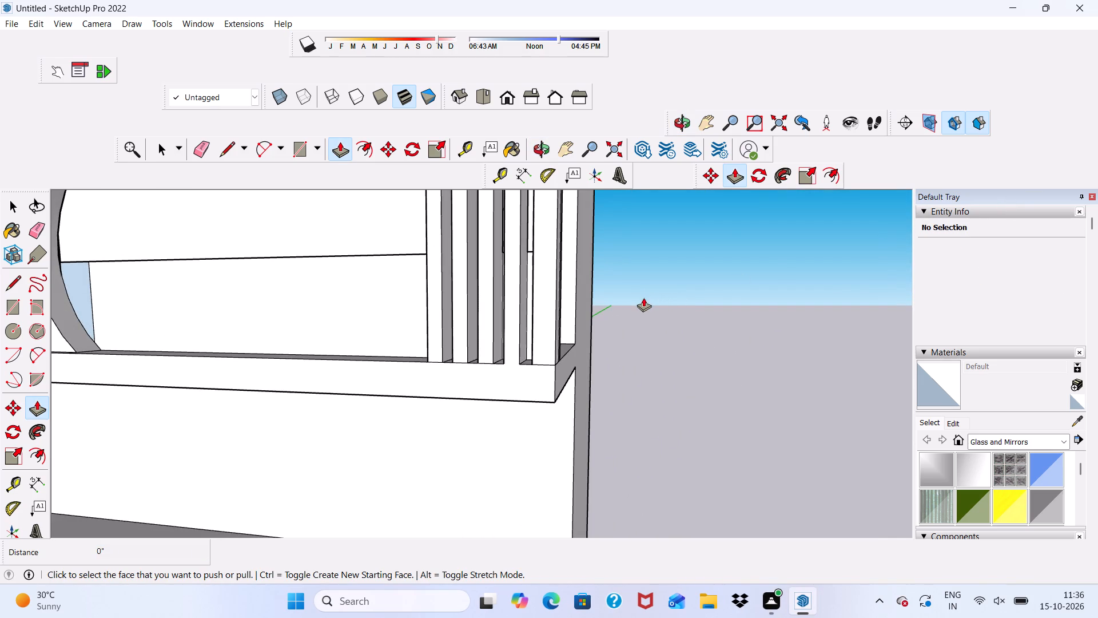
Erase the leftover seam edge on the back of the end post where it meets the board above the opening.
ctrl+click(643, 298)
scroll(634, 303, down, 9)
middle_drag(636, 346, 498, 307)
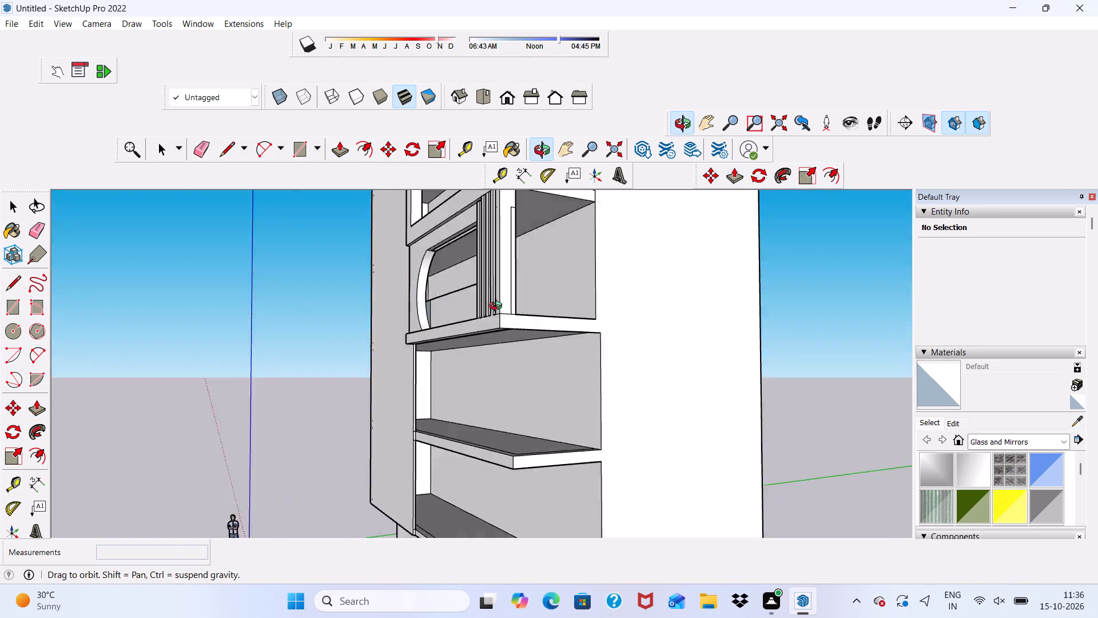
middle_drag(498, 307, 550, 350)
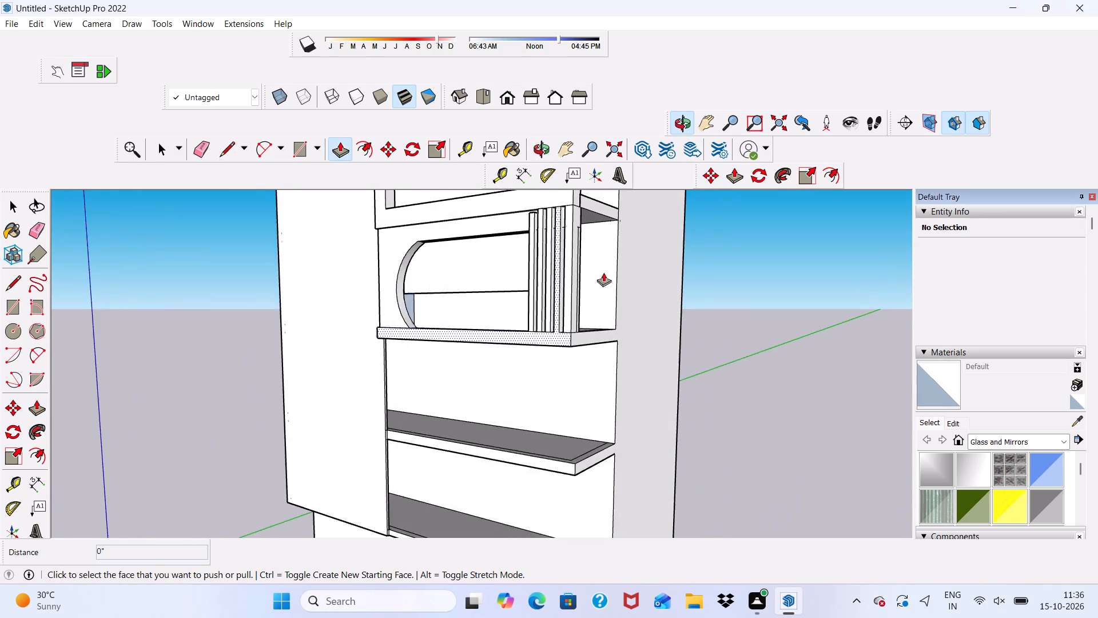
scroll(600, 220, up, 6)
click(194, 150)
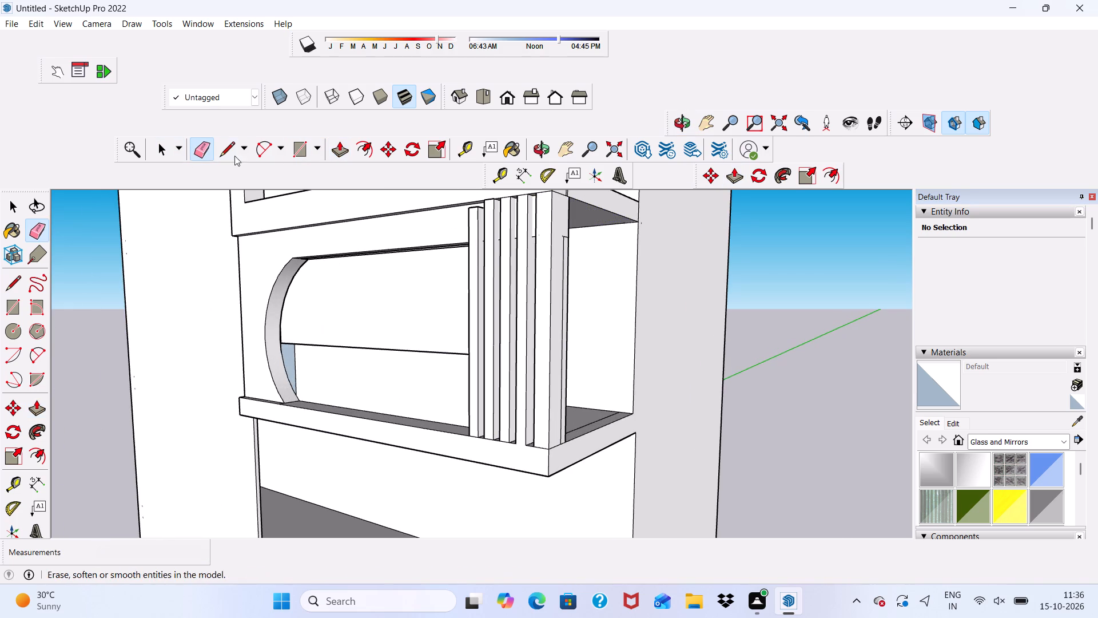
scroll(607, 245, up, 9)
drag(525, 217, 527, 239)
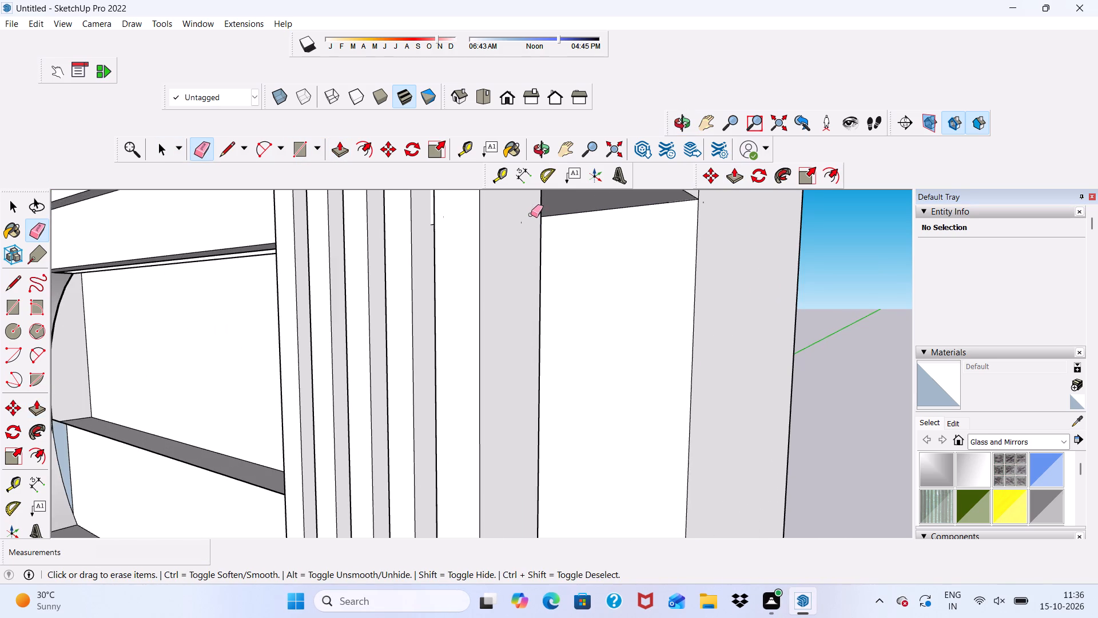
scroll(532, 226, down, 5)
middle_drag(552, 281, 236, 326)
scroll(235, 284, up, 6)
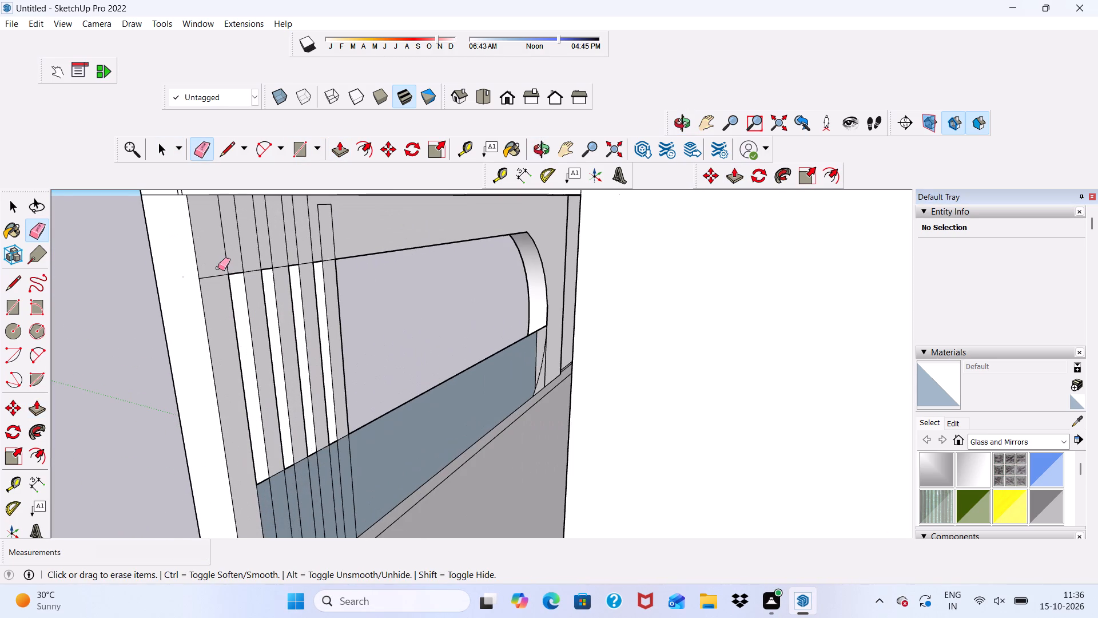
drag(216, 267, 214, 277)
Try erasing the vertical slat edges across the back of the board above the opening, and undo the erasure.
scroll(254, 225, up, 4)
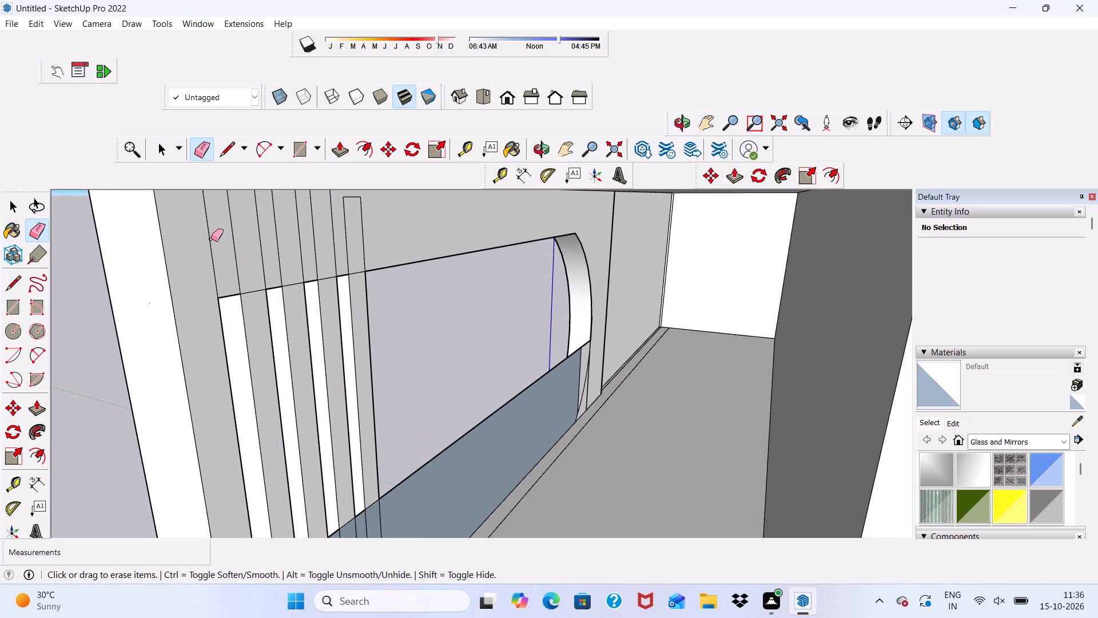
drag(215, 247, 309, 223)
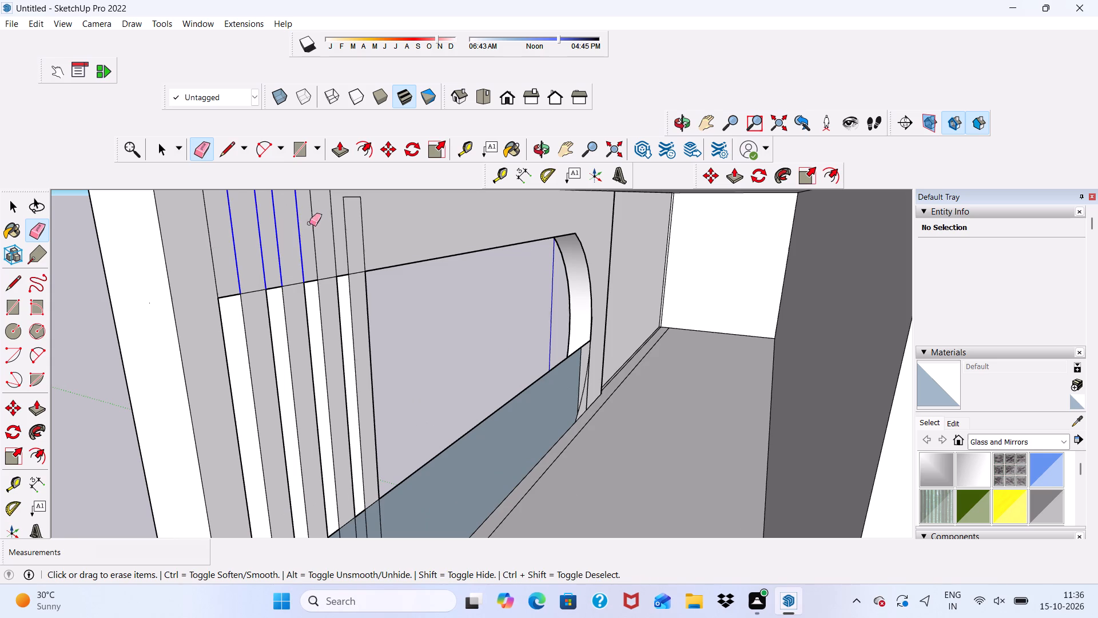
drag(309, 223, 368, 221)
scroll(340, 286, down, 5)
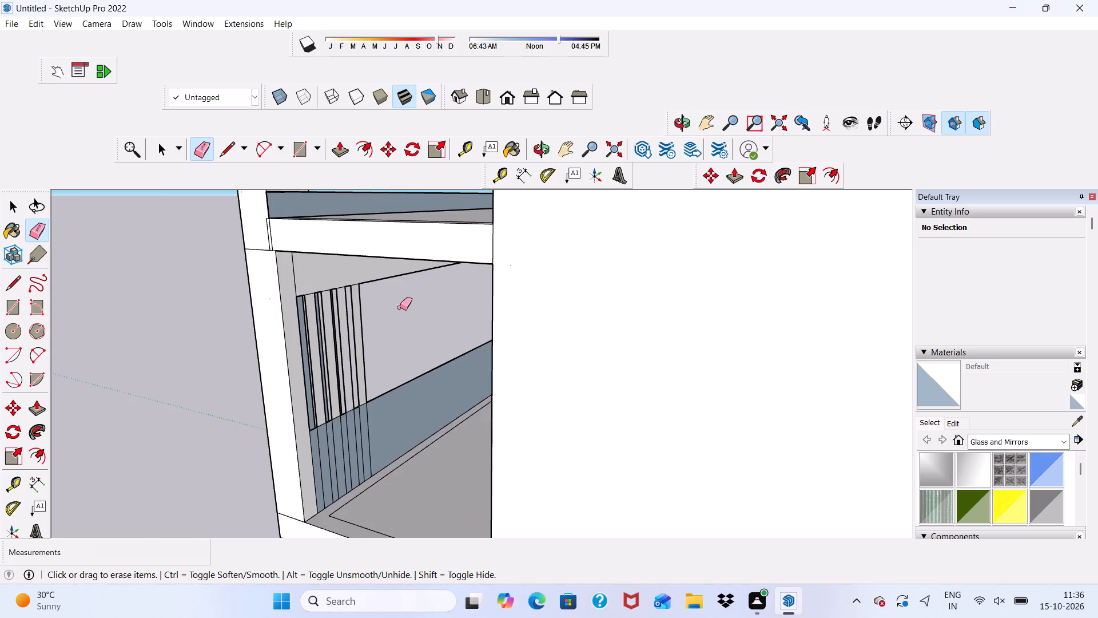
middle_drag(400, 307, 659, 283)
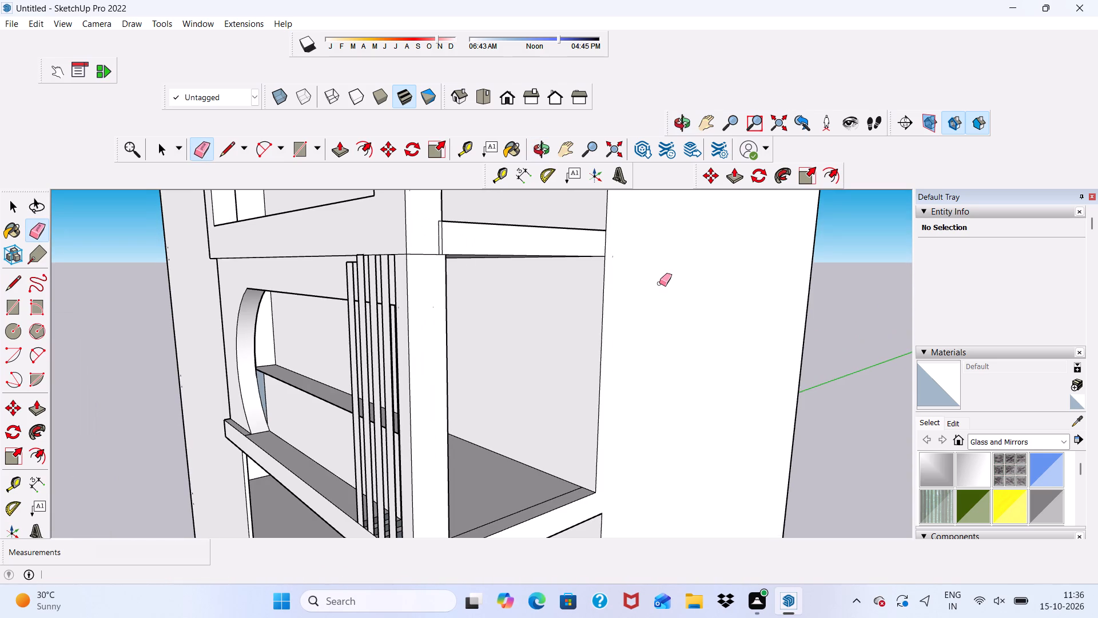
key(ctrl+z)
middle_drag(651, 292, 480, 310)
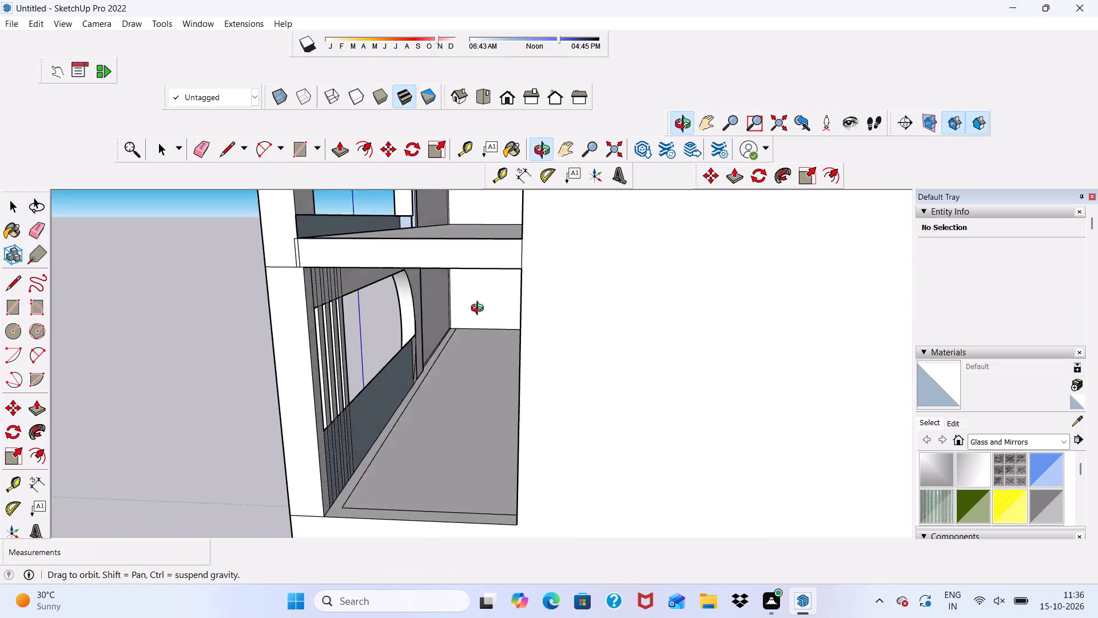
Examine the slats, the end post and the arc-cut opening from behind, from the front and inside.
middle_drag(480, 310, 413, 303)
key(space)
scroll(411, 303, up, 5)
scroll(484, 317, down, 7)
middle_drag(574, 309, 779, 297)
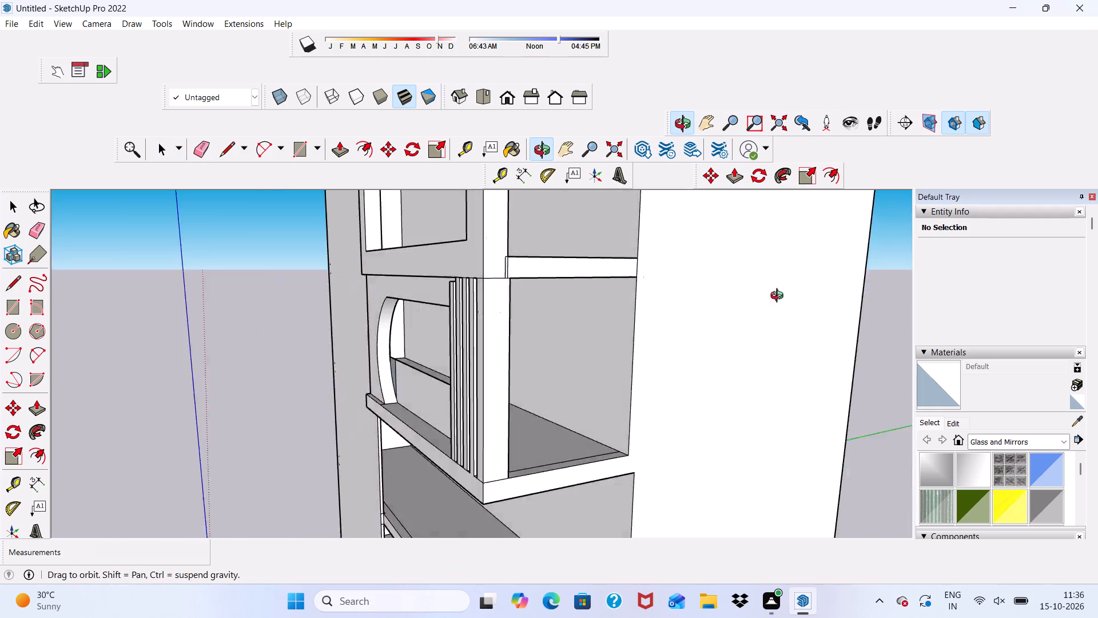
middle_drag(779, 297, 944, 262)
scroll(359, 405, up, 11)
scroll(419, 323, down, 11)
middle_drag(395, 366, 517, 396)
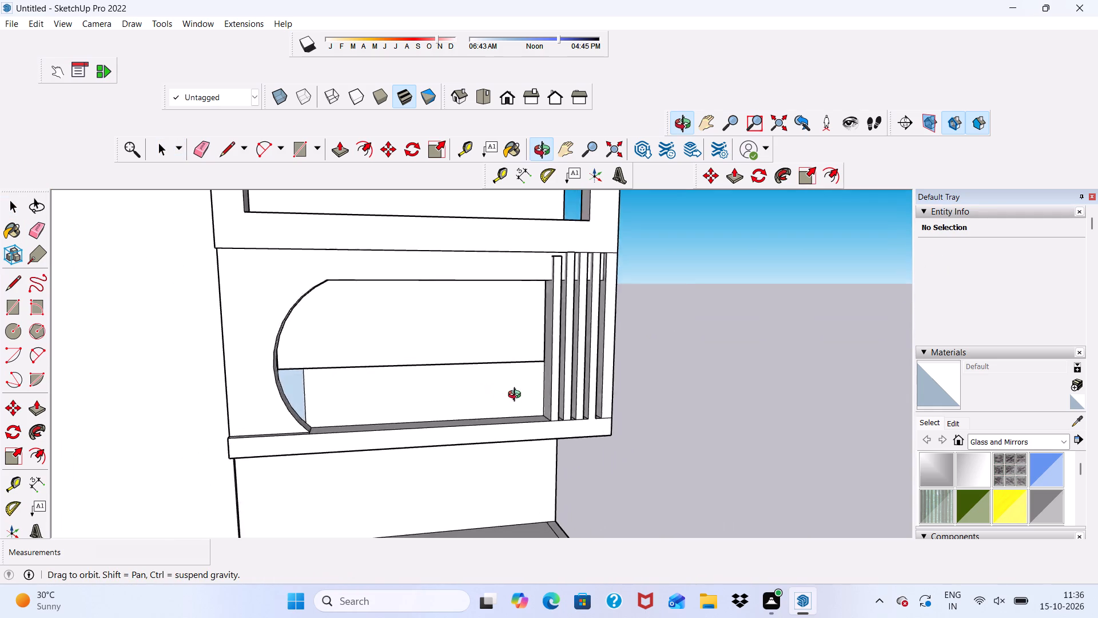
middle_drag(517, 396, 449, 269)
scroll(447, 269, up, 9)
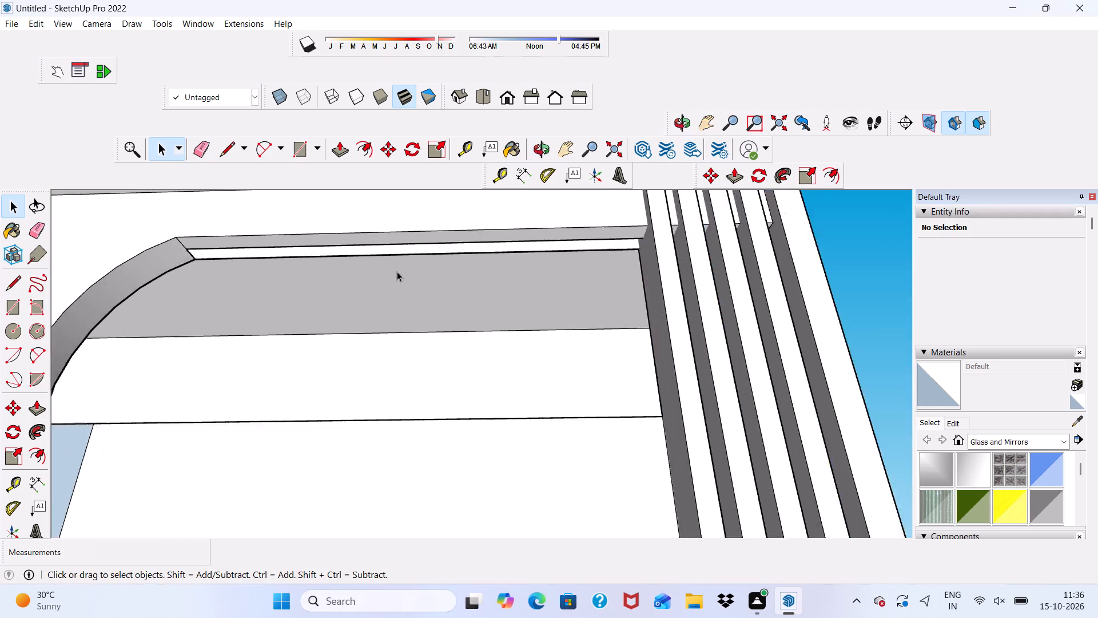
scroll(397, 271, up, 2)
scroll(396, 271, down, 5)
middle_drag(433, 386, 463, 552)
scroll(296, 443, up, 6)
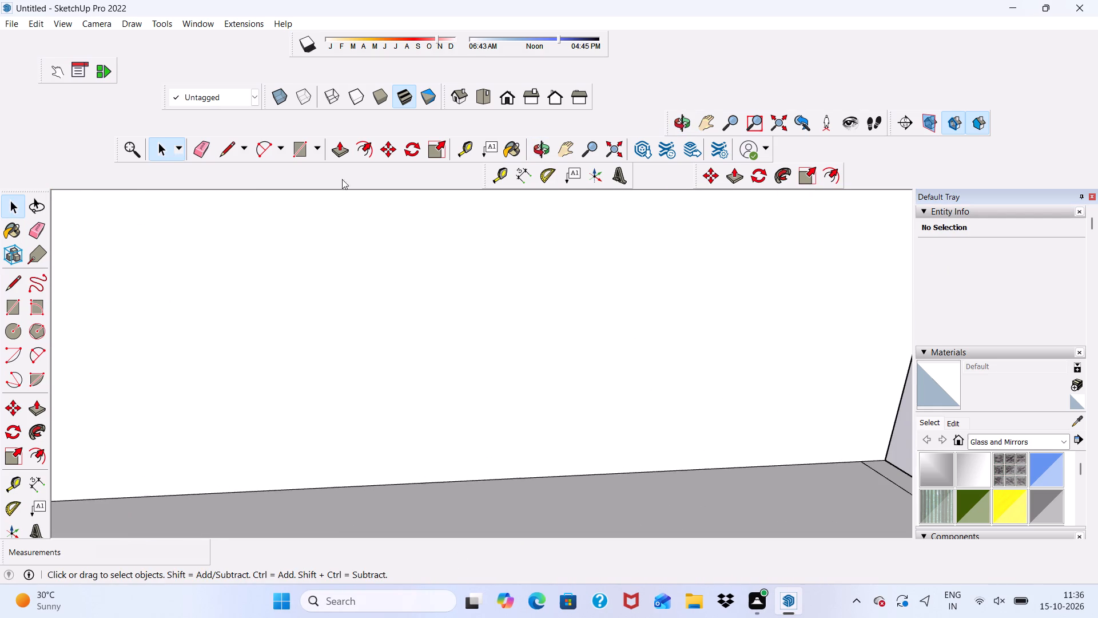
Draw a 5' by 7' rectangle on the back wall behind the arc-cut opening, standing on the floor board near the slats.
click(300, 156)
scroll(268, 523, up, 2)
scroll(268, 459, down, 6)
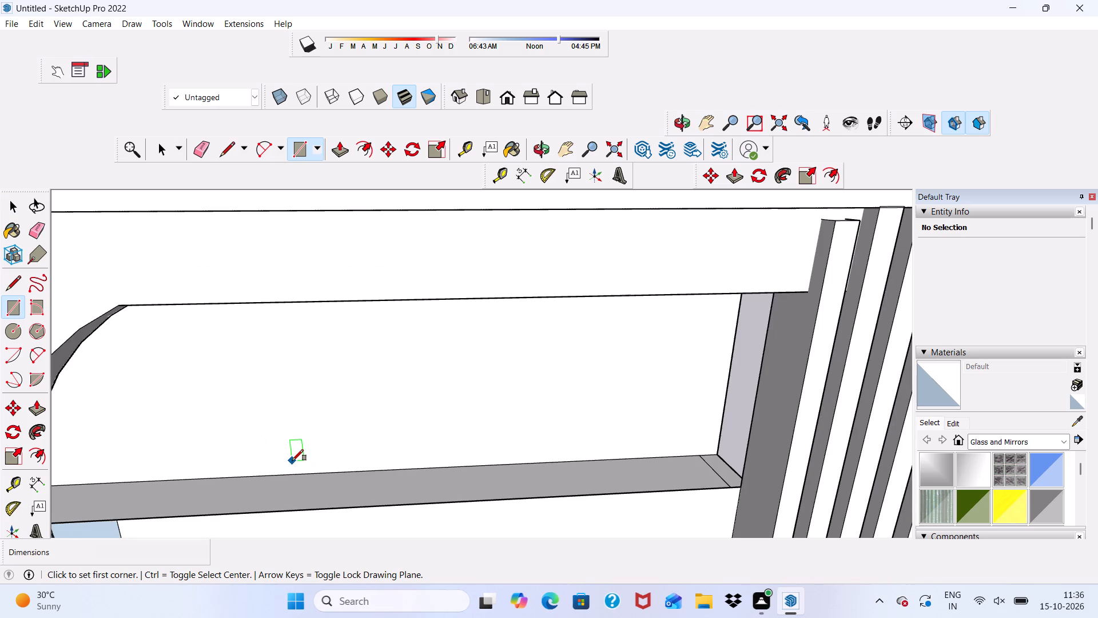
scroll(305, 478, down, 9)
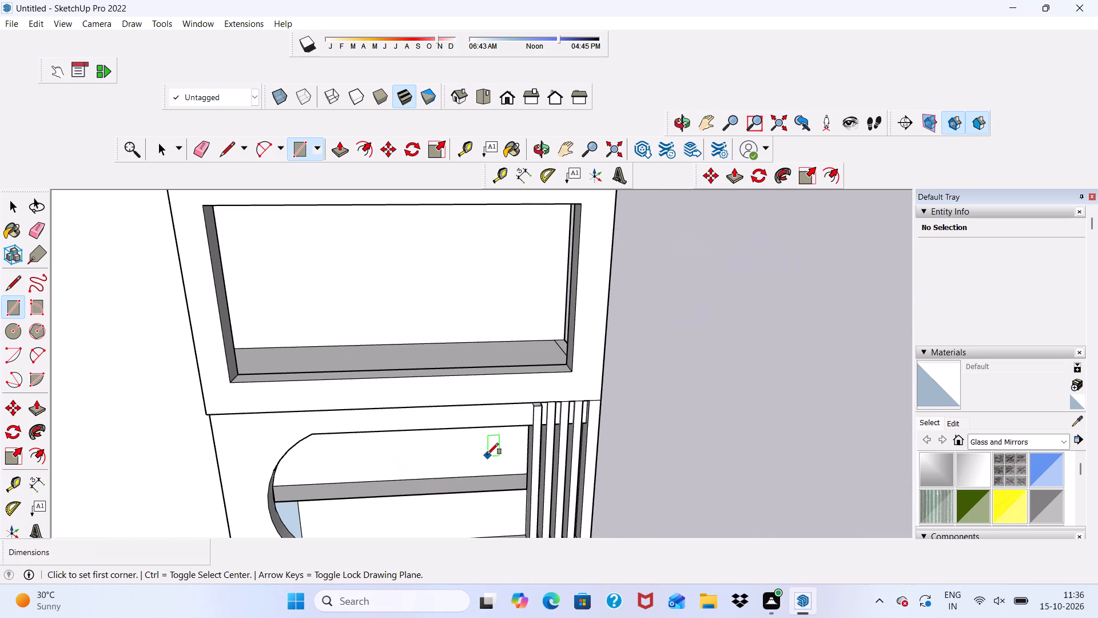
scroll(463, 449, up, 5)
scroll(462, 447, down, 3)
middle_drag(482, 466, 473, 398)
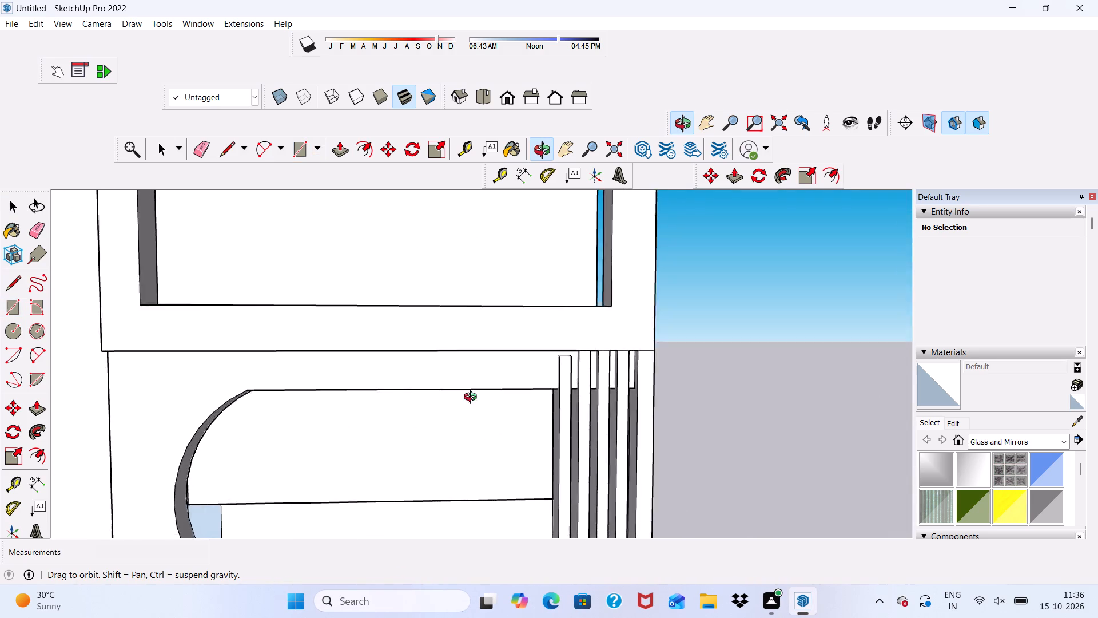
middle_drag(473, 398, 506, 465)
scroll(502, 463, up, 5)
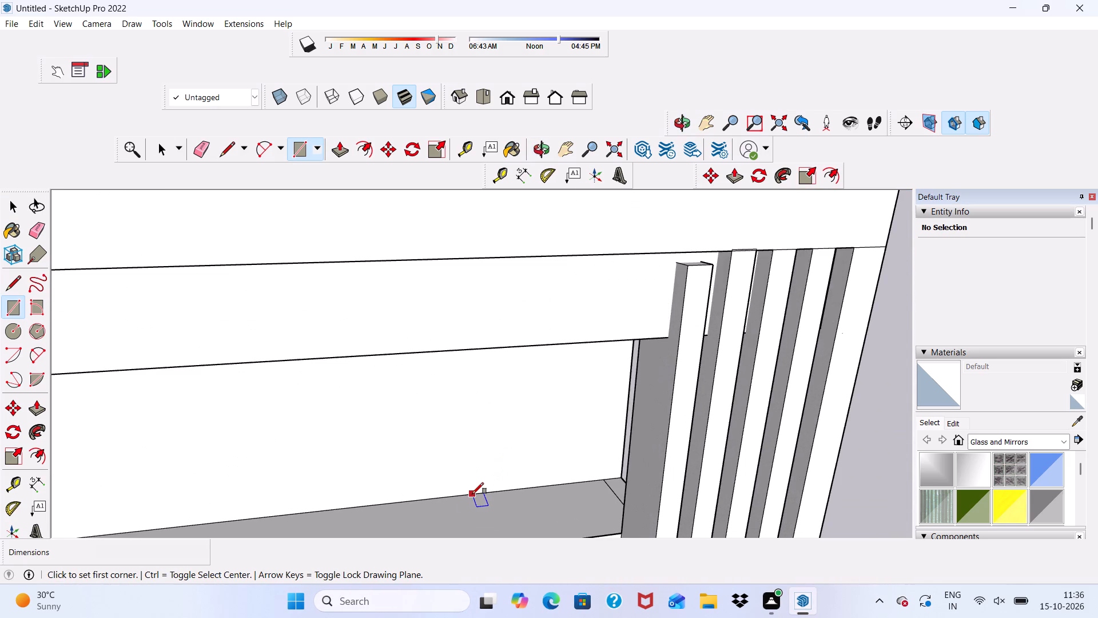
click(472, 494)
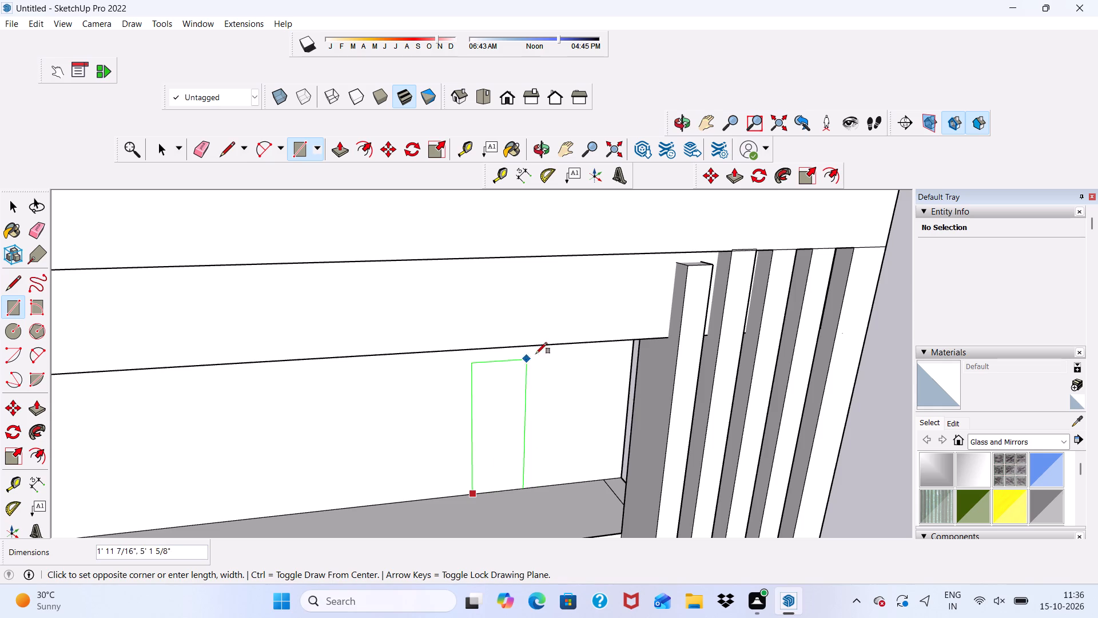
scroll(562, 330, up, 2)
scroll(494, 399, down, 4)
middle_drag(491, 387, 456, 299)
scroll(472, 322, up, 4)
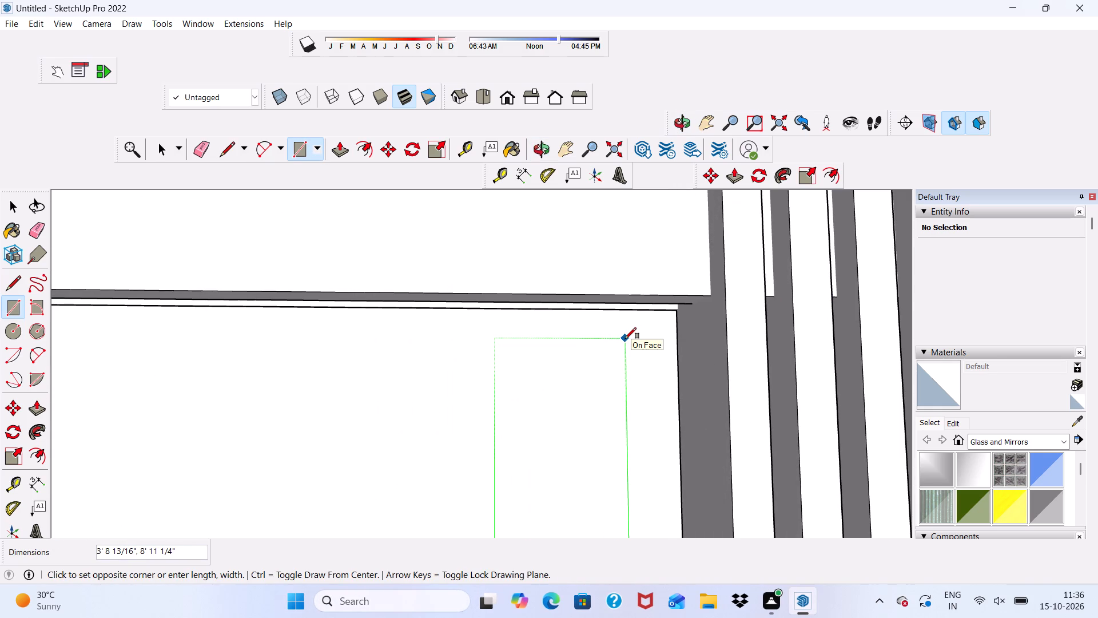
text(5',)
key(7)
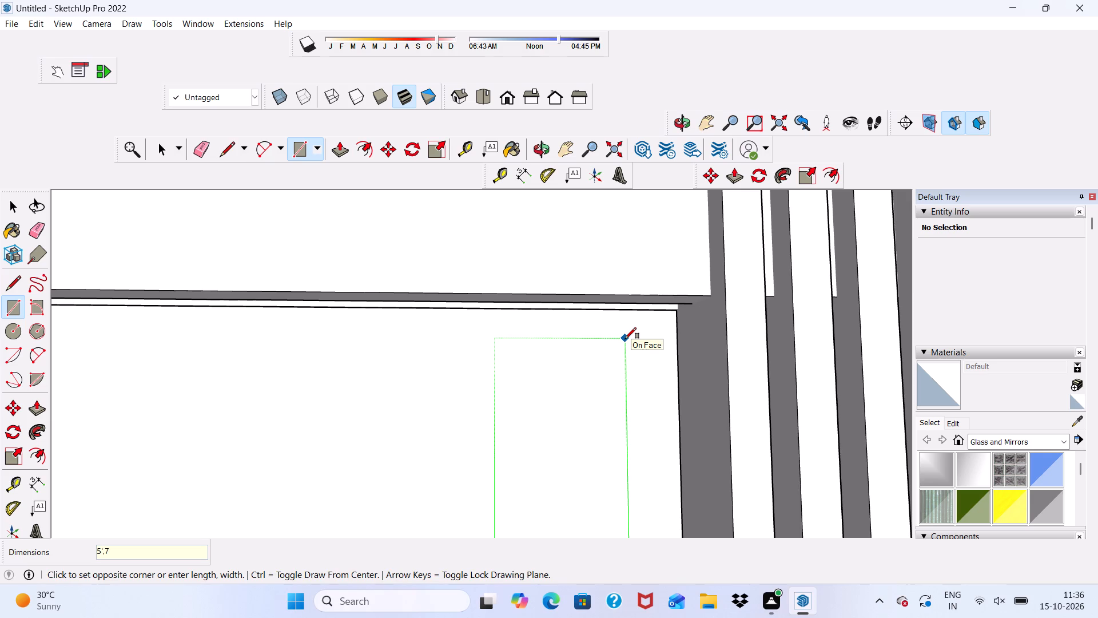
key(apostrophe)
key(Return)
Move the 5' by 7' rectangle about 1' 9 3/4" along the back wall, away from the slats.
scroll(550, 355, down, 4)
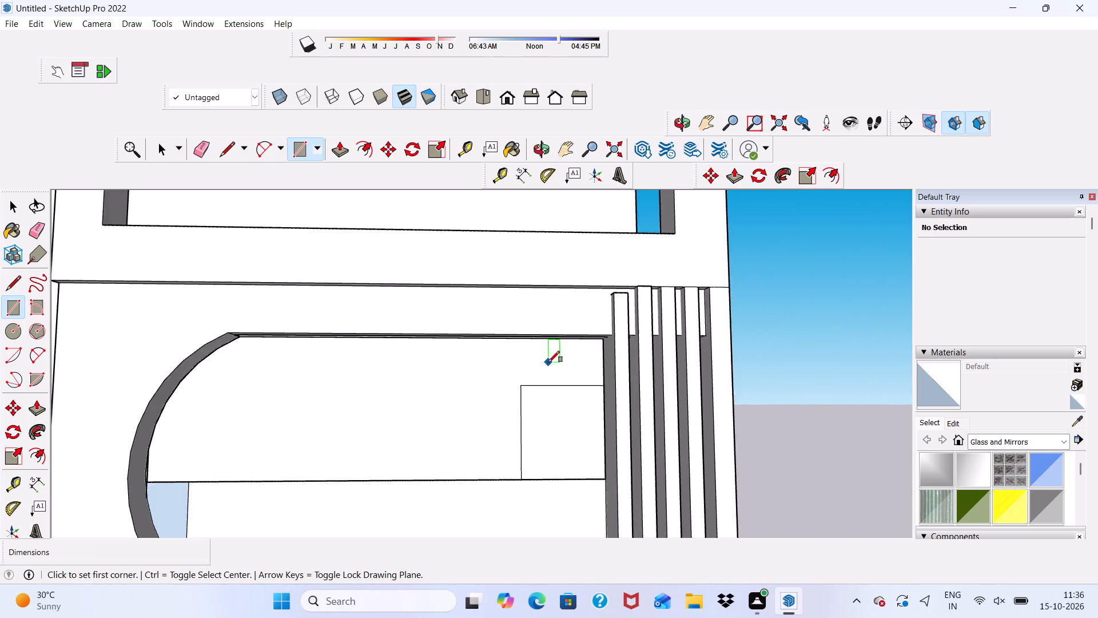
scroll(548, 362, down, 5)
middle_drag(554, 382, 676, 395)
middle_drag(661, 403, 586, 402)
right_click(569, 399)
key(space)
click(783, 405)
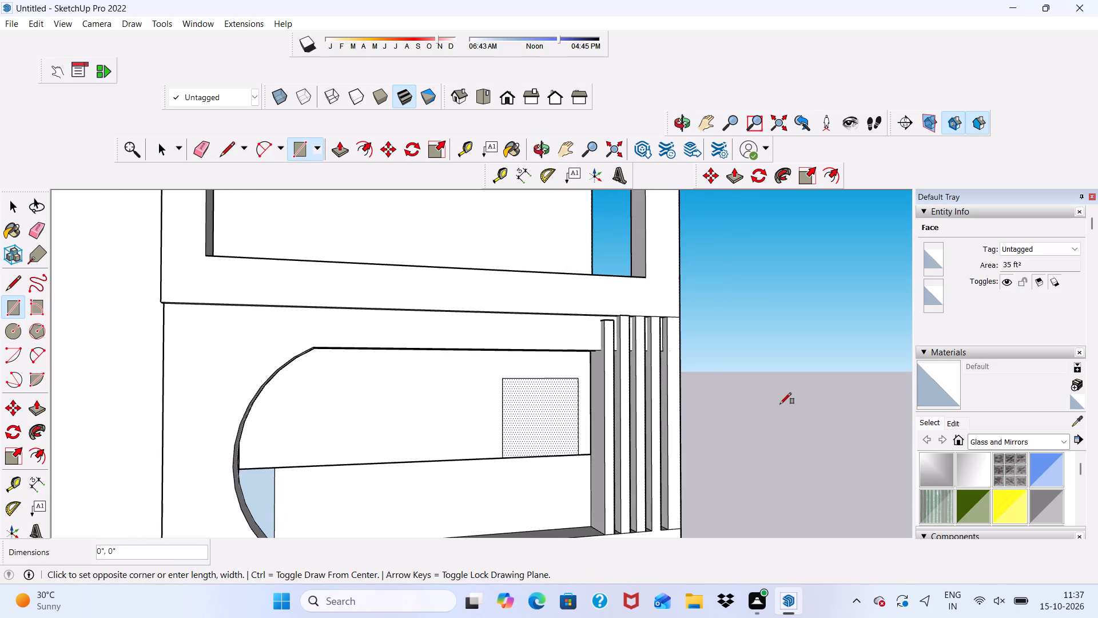
key(space)
double_click(525, 423)
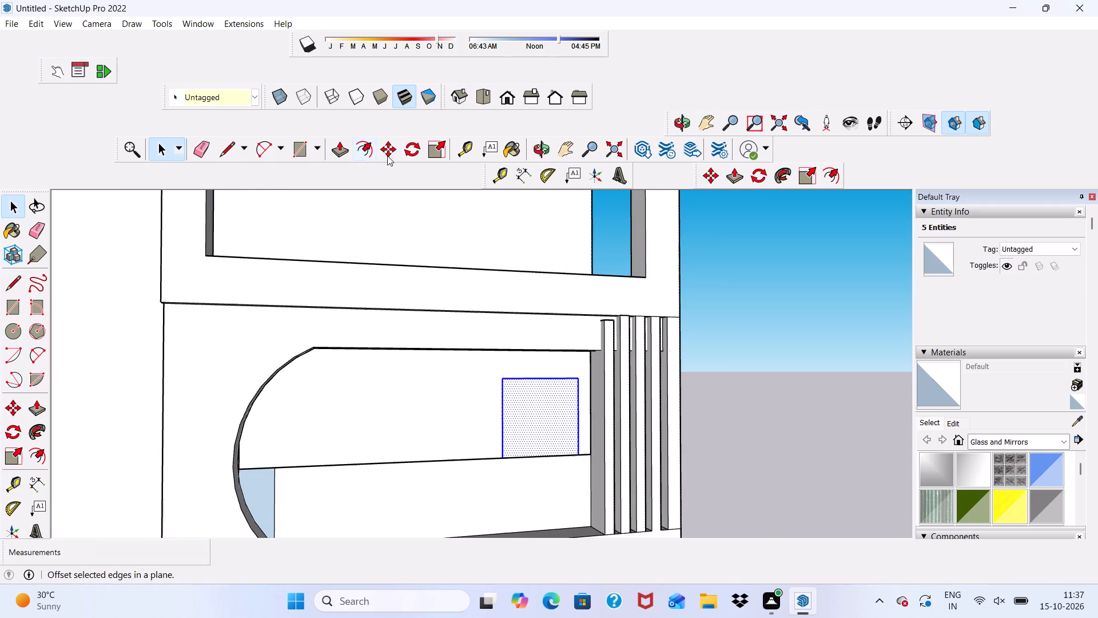
click(384, 142)
click(507, 377)
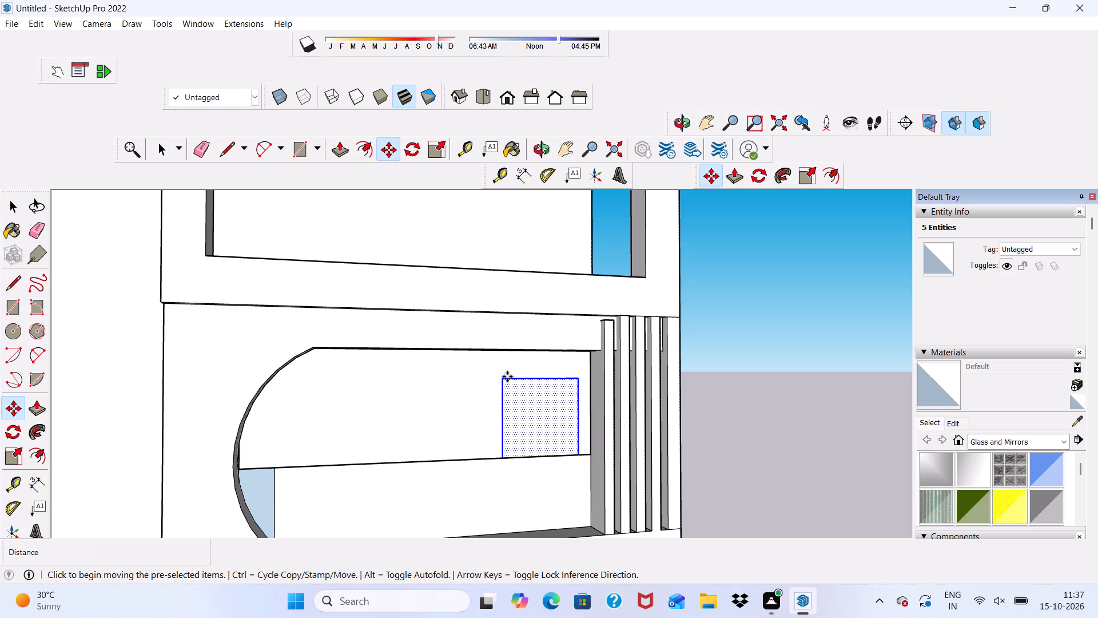
click(474, 377)
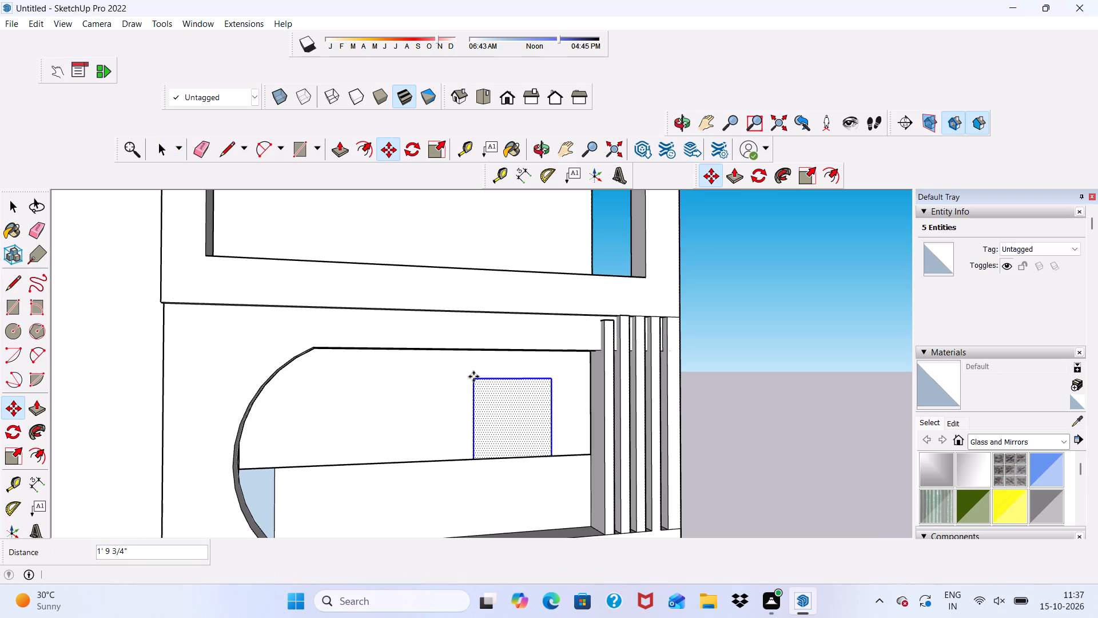
key(space)
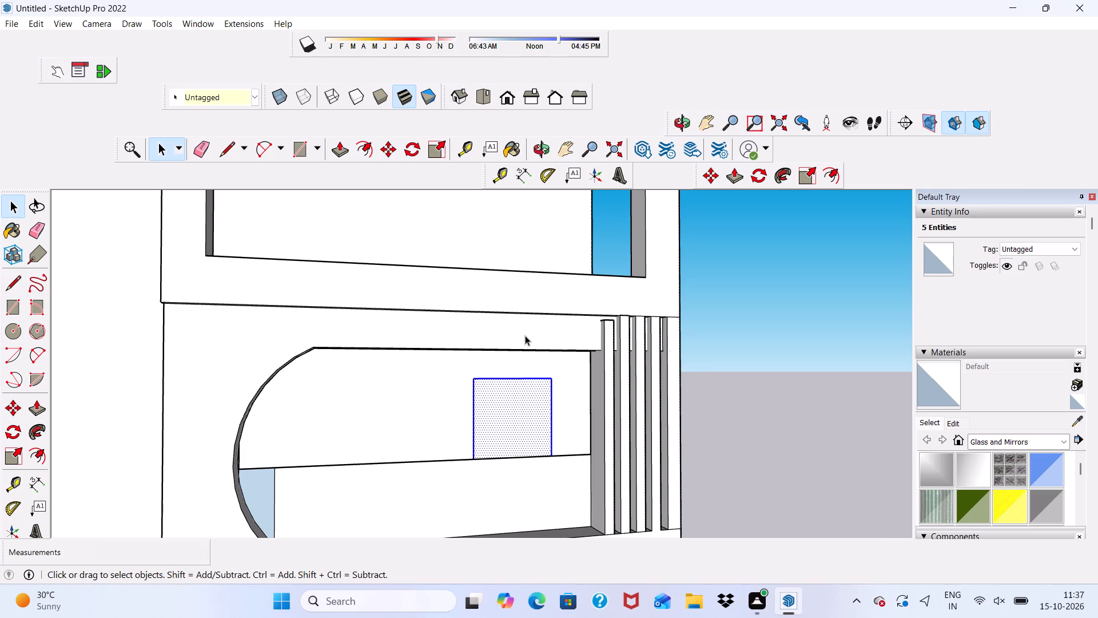
click(763, 260)
Offset the sides and top of the rectangle outward by 6" to form a frame border around it.
scroll(623, 343, up, 5)
scroll(618, 343, down, 6)
middle_drag(615, 359, 531, 394)
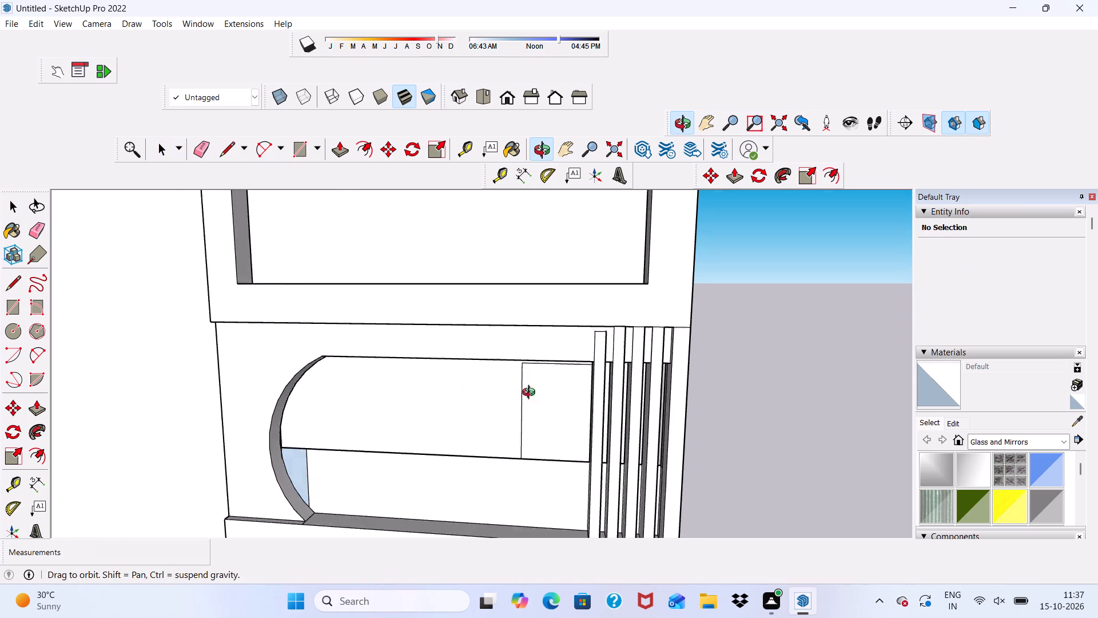
middle_drag(531, 394, 562, 399)
click(367, 146)
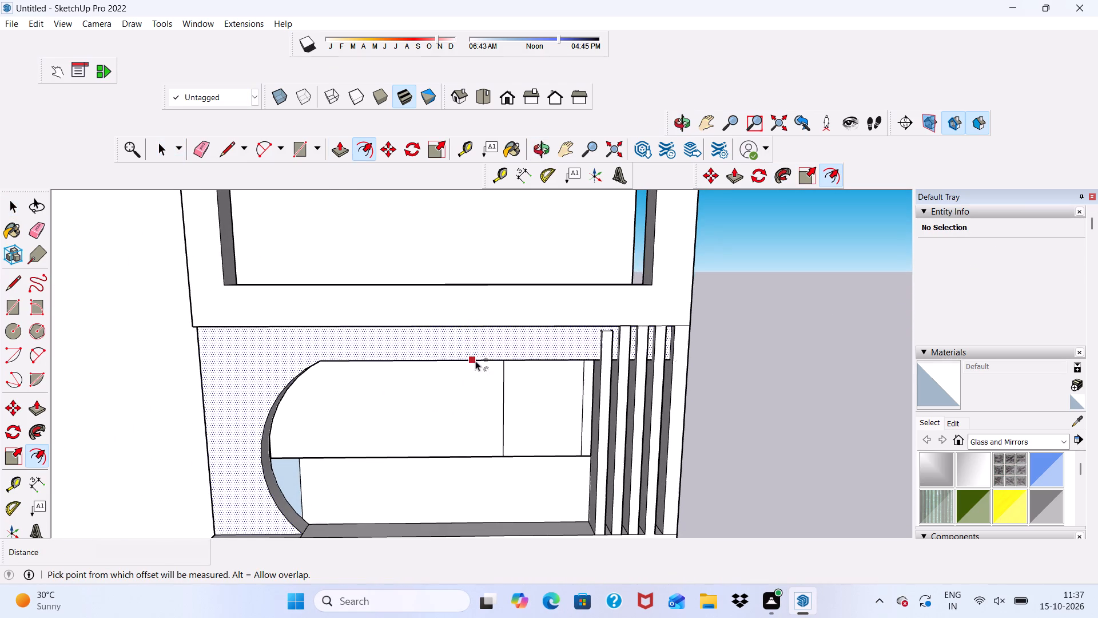
click(523, 398)
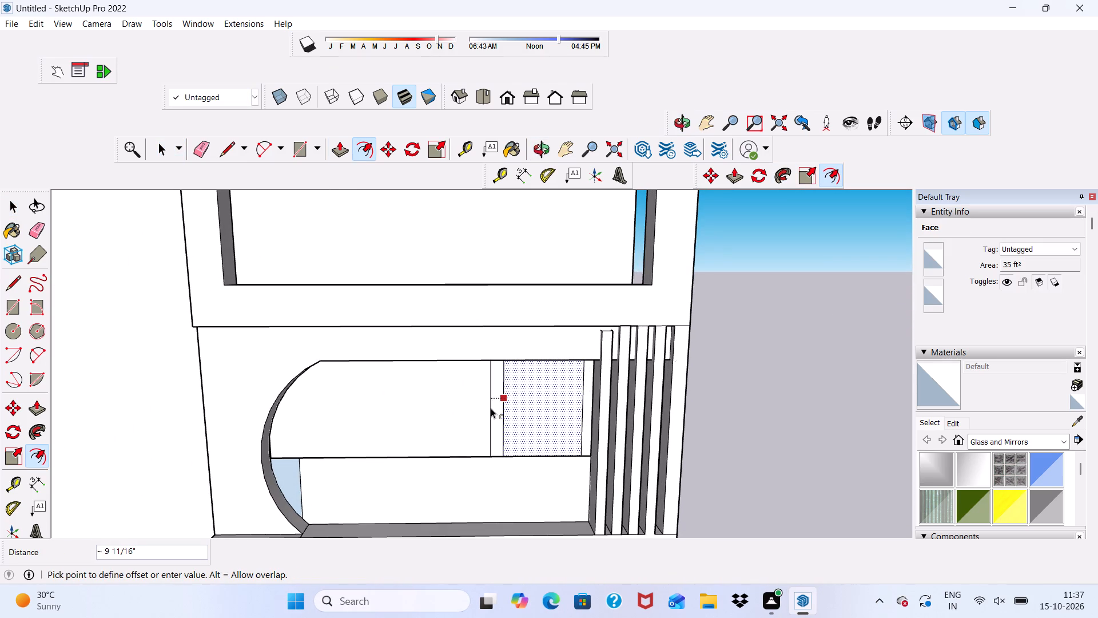
key(6)
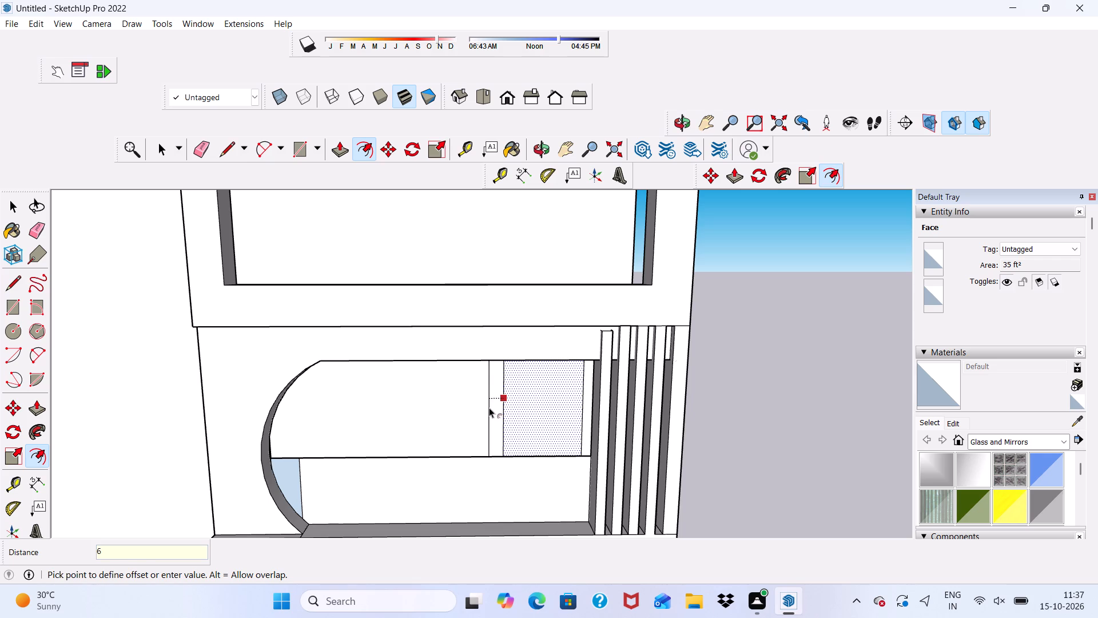
key(shift+quotedbl)
key(Return)
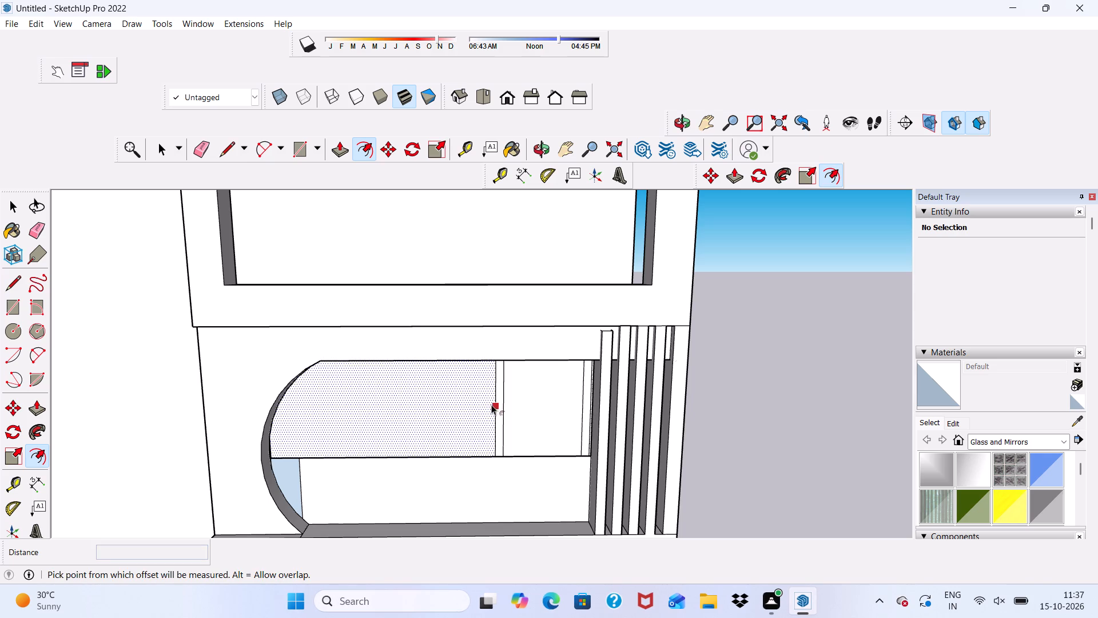
key(space)
Split the inner panel with a 2' 6" by 7' rectangle from its top edge's midpoint to the bottom corner farther from the slats.
scroll(597, 441, down, 13)
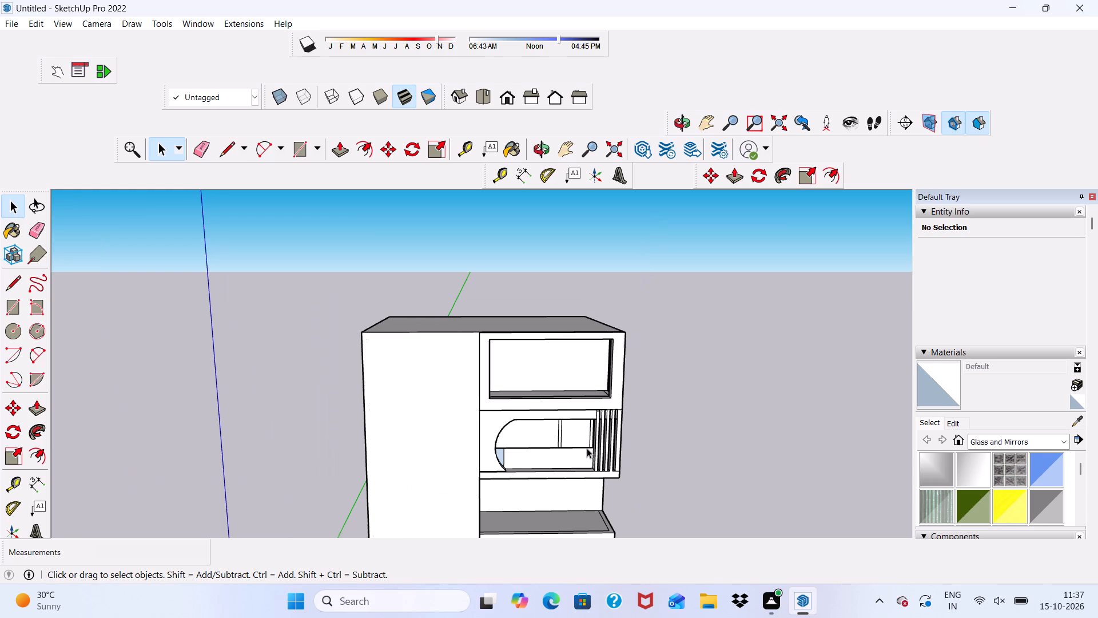
scroll(554, 450, down, 9)
scroll(568, 447, up, 9)
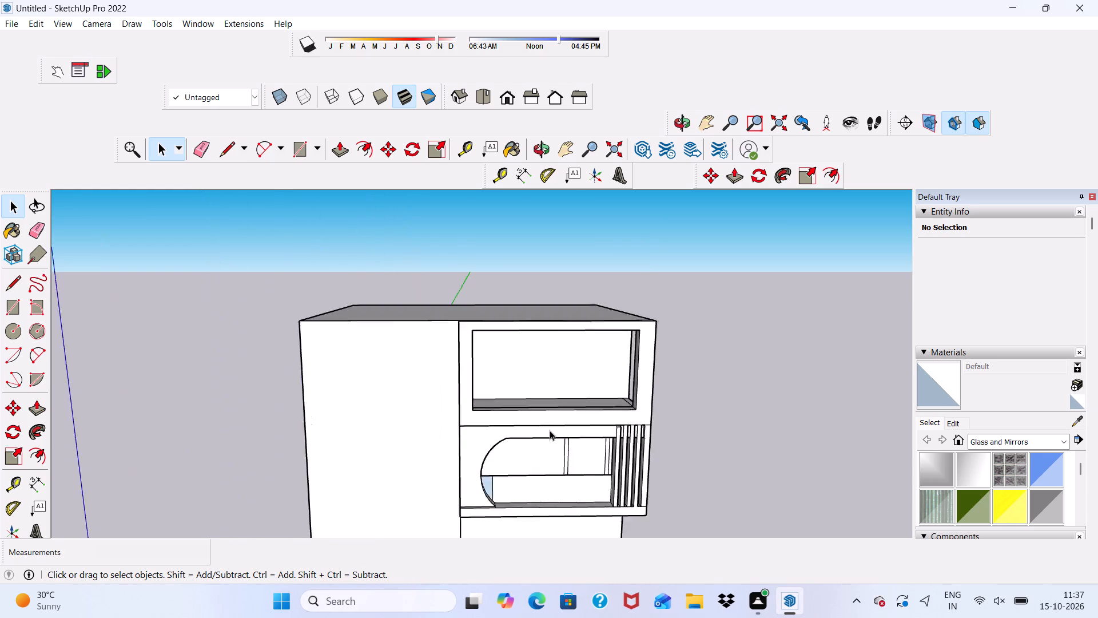
scroll(550, 430, up, 16)
middle_drag(615, 469, 626, 412)
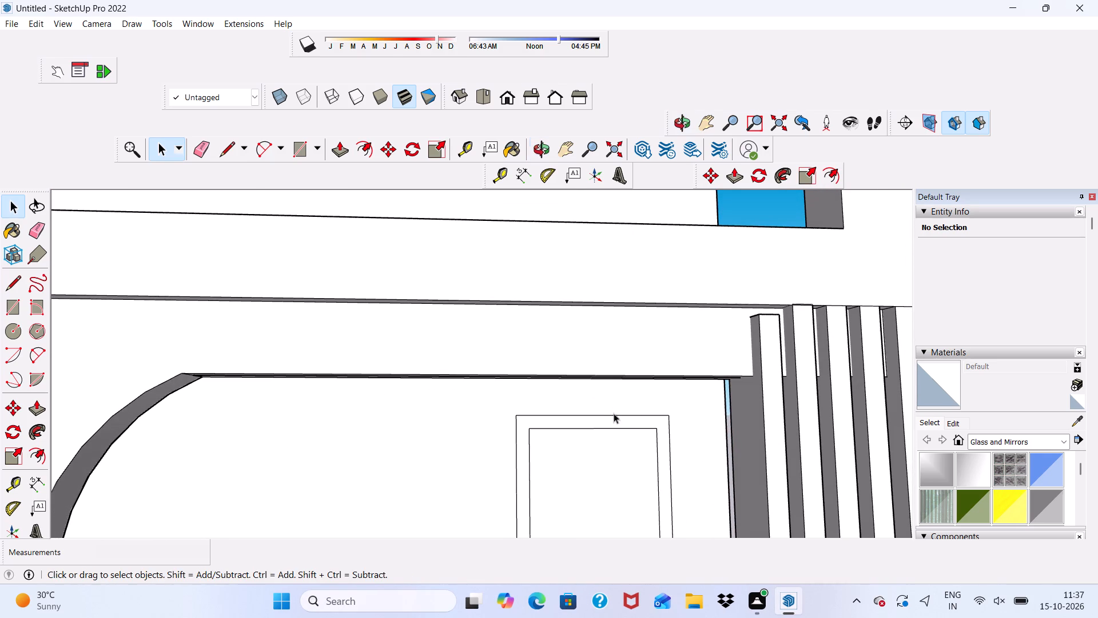
click(295, 148)
scroll(463, 316, down, 5)
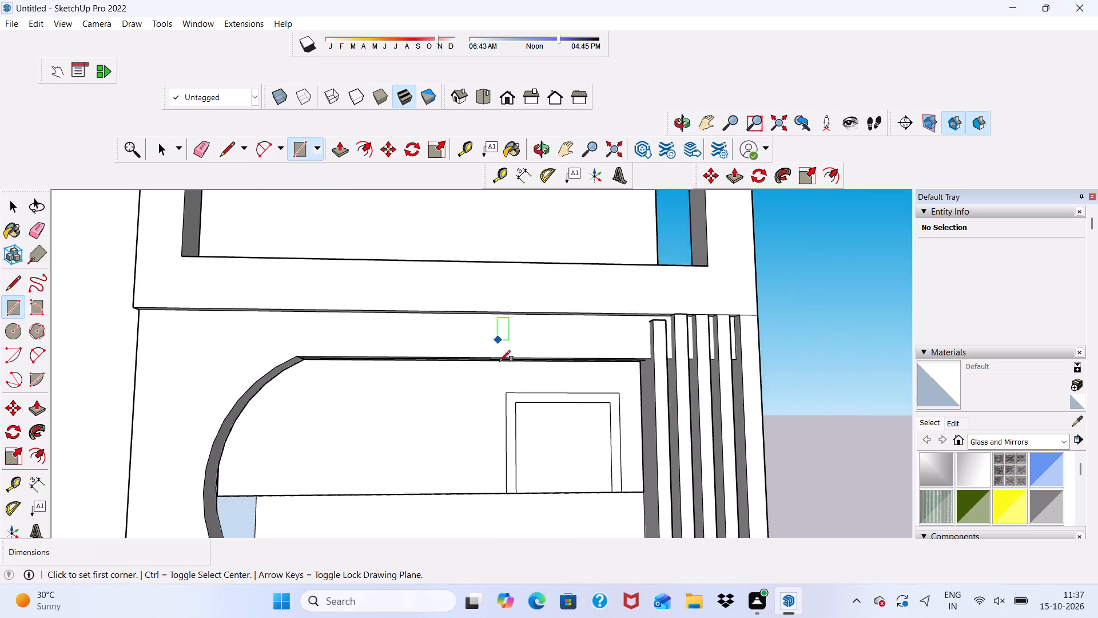
scroll(499, 381, up, 7)
scroll(602, 443, up, 5)
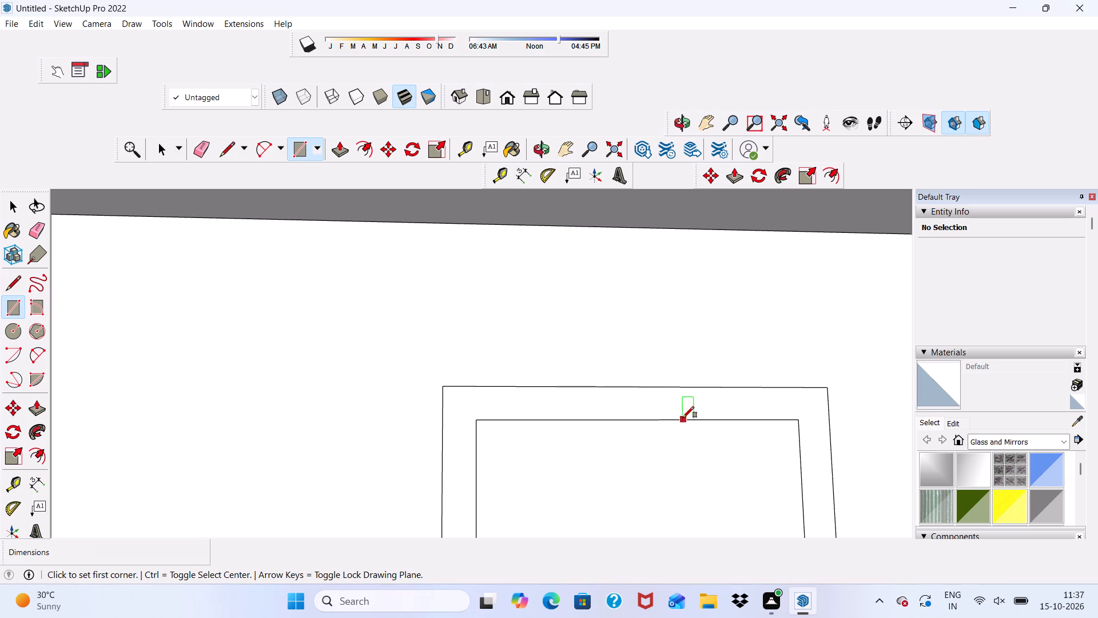
click(639, 422)
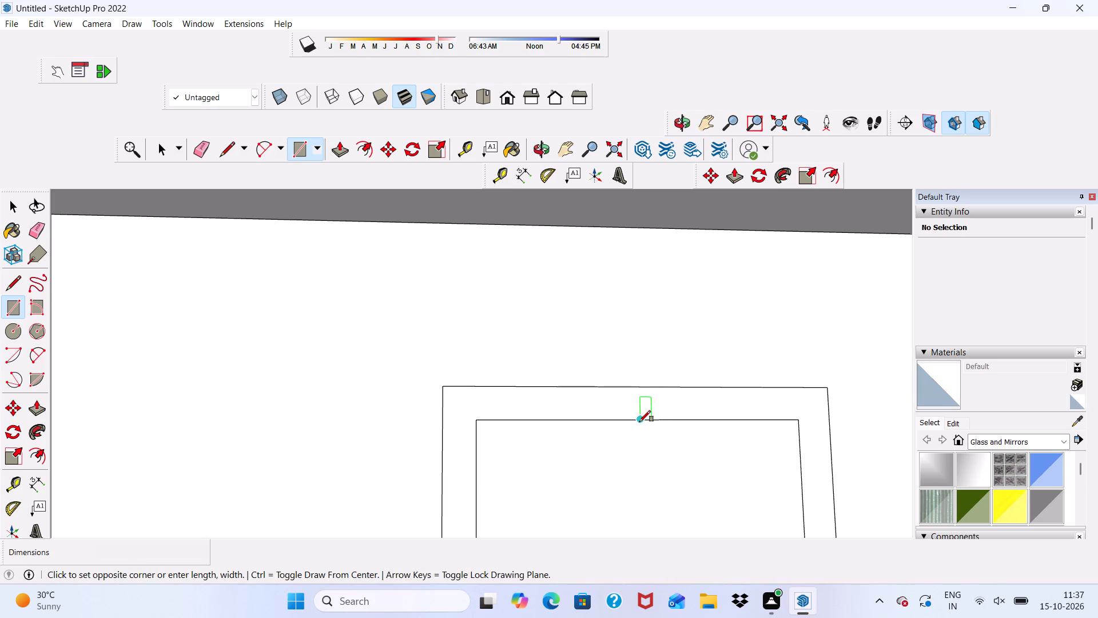
scroll(614, 388, down, 13)
middle_drag(610, 418, 619, 499)
scroll(608, 488, up, 13)
click(432, 498)
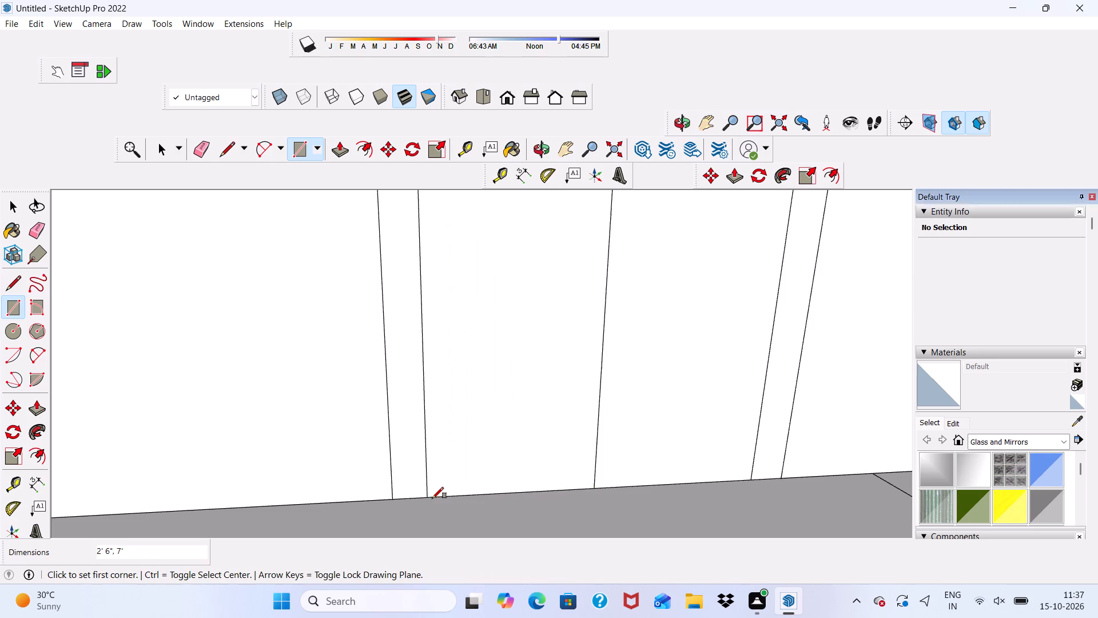
scroll(462, 496, down, 12)
key(space)
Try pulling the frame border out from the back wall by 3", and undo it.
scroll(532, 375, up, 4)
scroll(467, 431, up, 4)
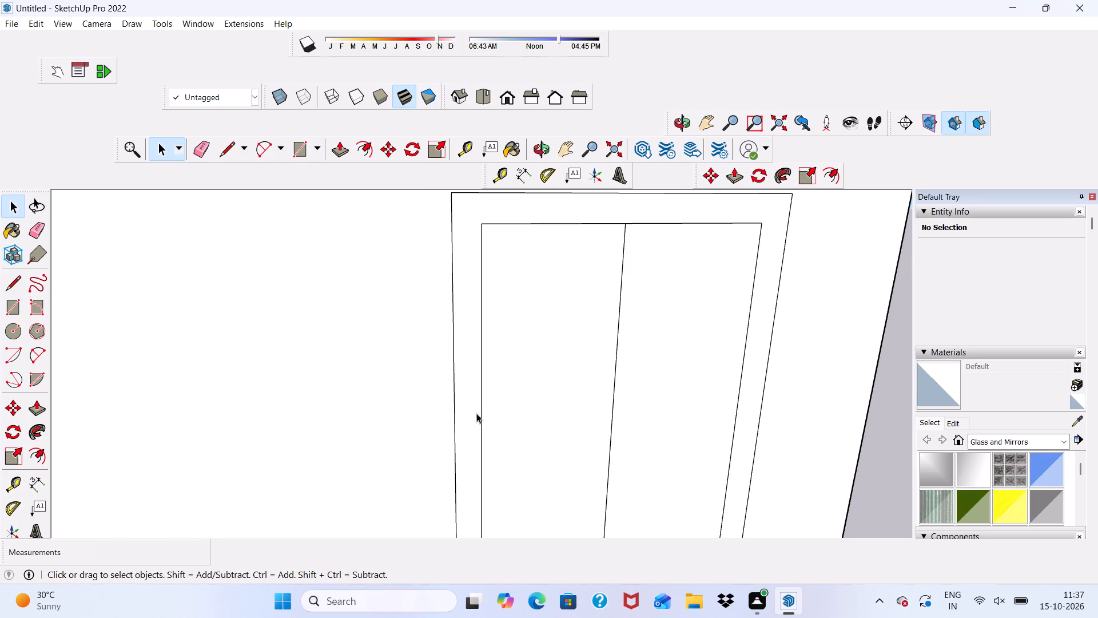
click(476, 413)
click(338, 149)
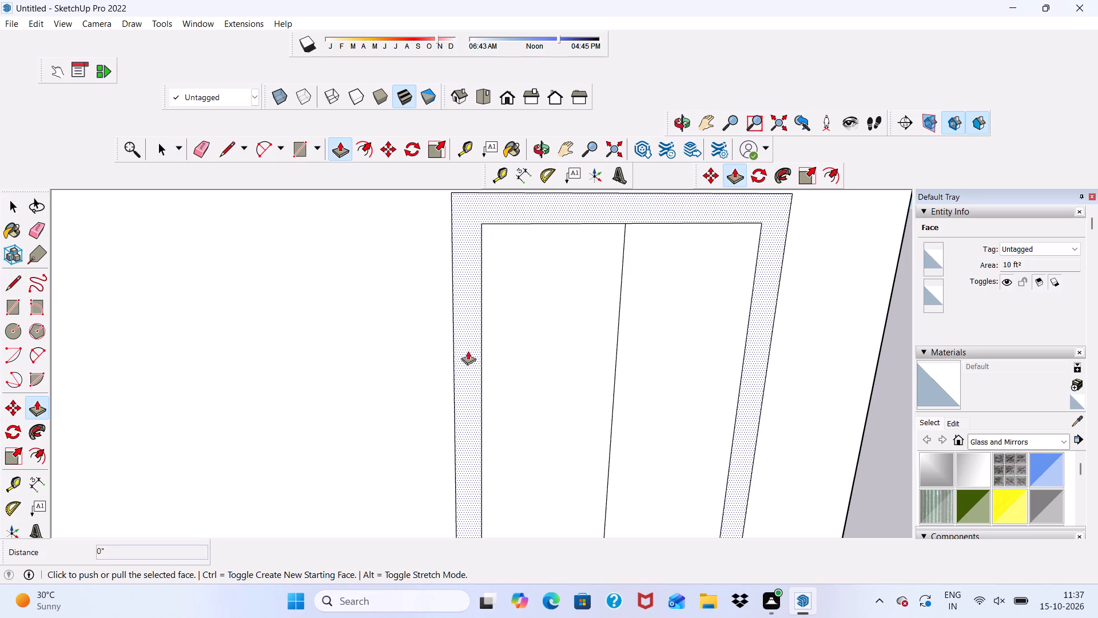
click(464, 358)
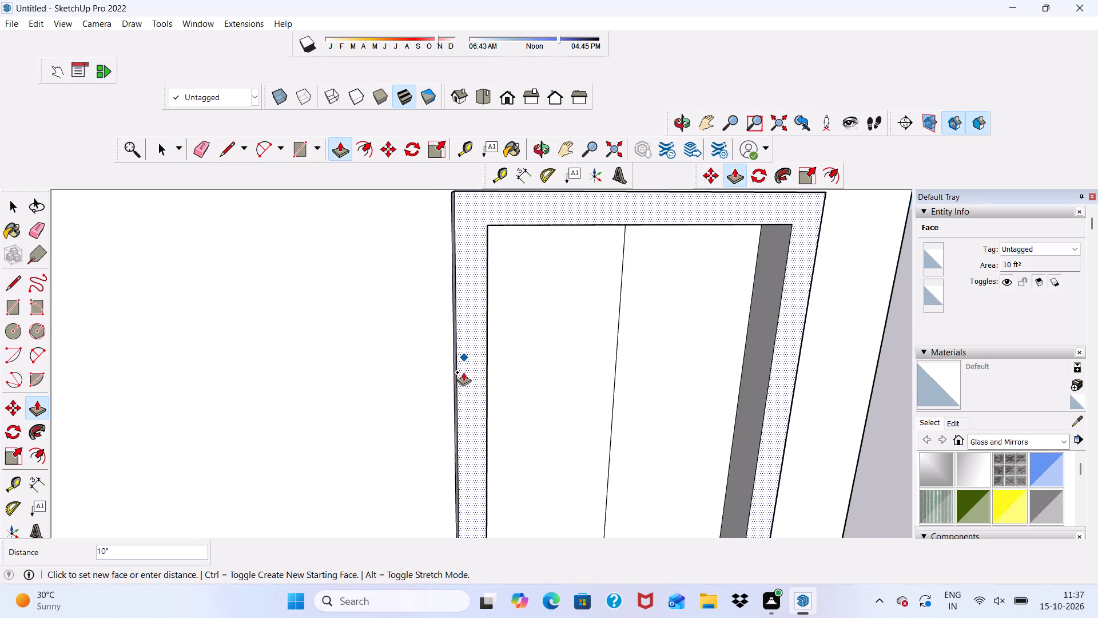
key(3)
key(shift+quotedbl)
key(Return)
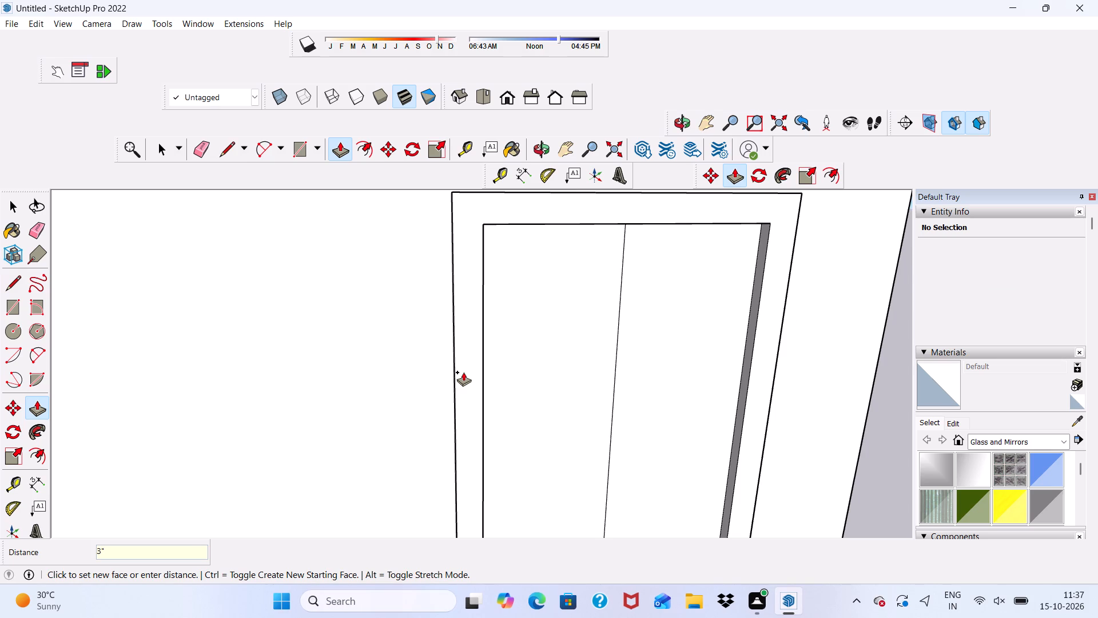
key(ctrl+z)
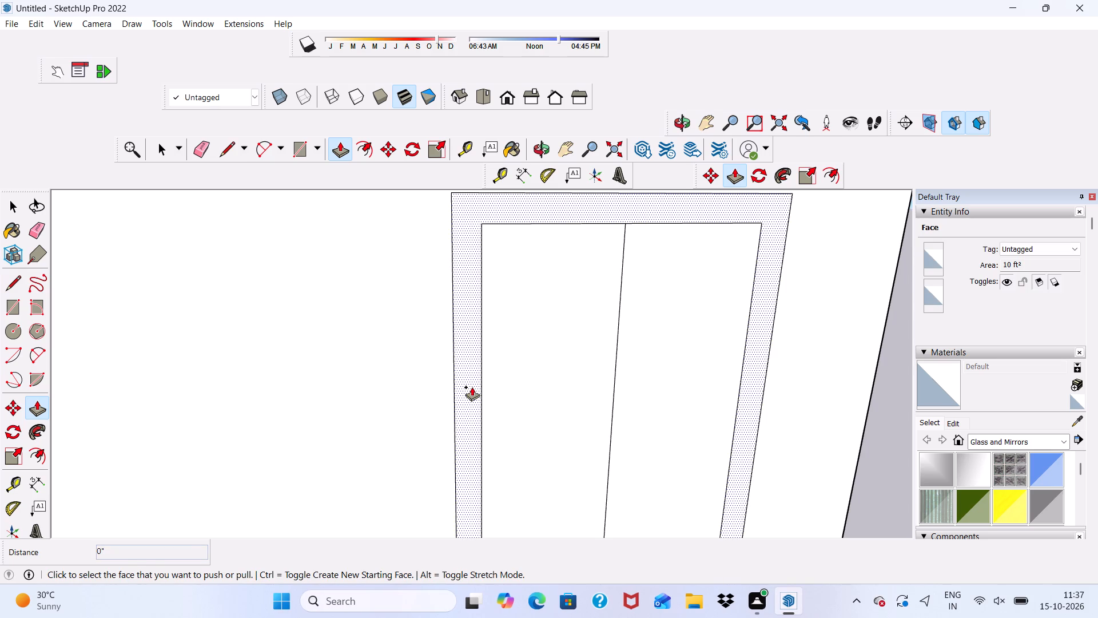
Pull the door's frame border out from the back wall by 6".
click(472, 387)
key(6)
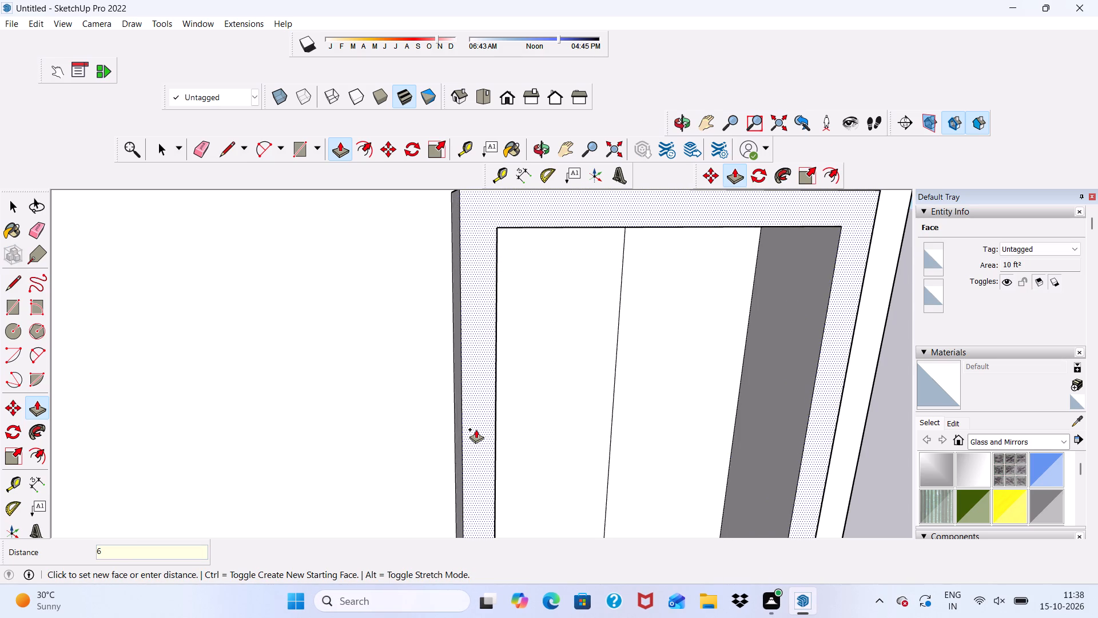
key(apostrophe)
key(BackSpace)
key(shift+quotedbl)
key(Return)
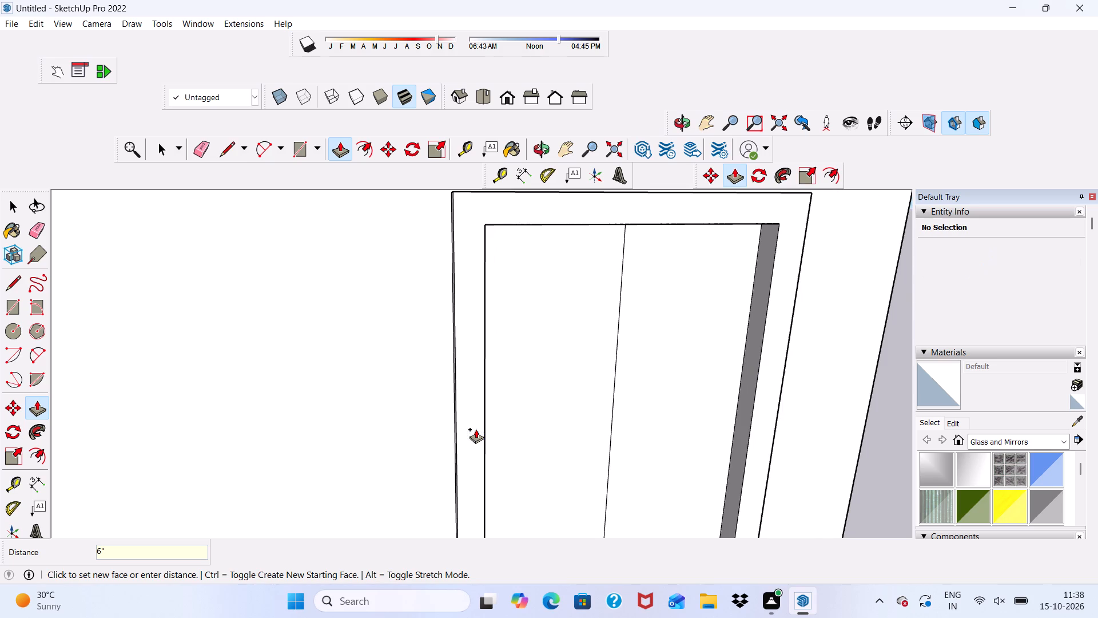
key(space)
Pull the door panel farther from the slats outward by 3".
scroll(558, 427, down, 5)
middle_drag(571, 380, 559, 307)
scroll(559, 307, up, 6)
click(570, 344)
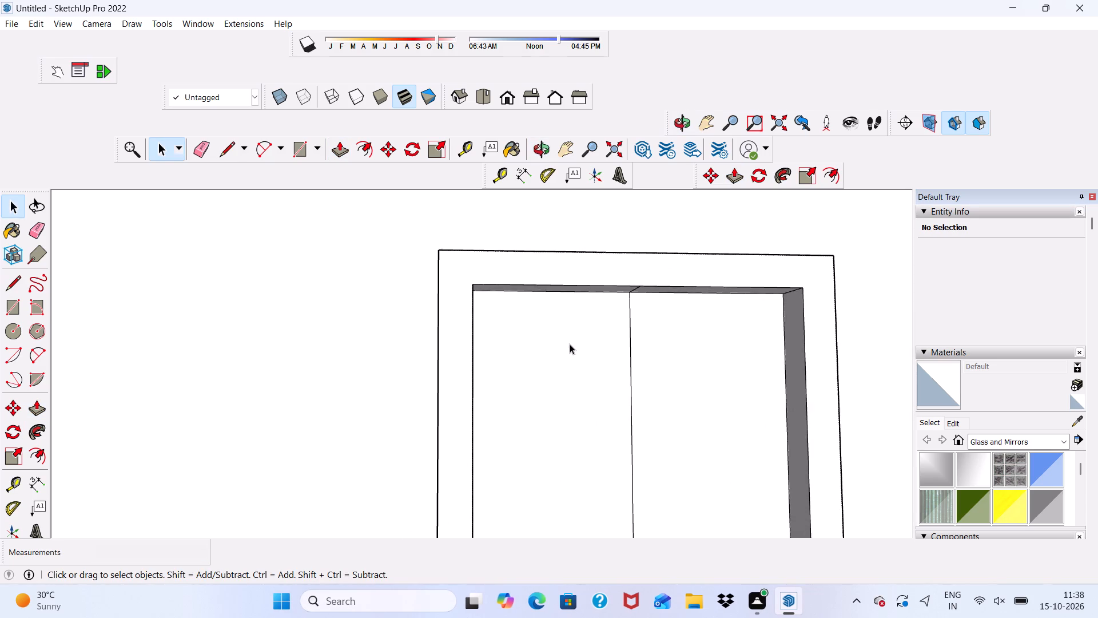
drag(339, 146, 337, 153)
click(562, 330)
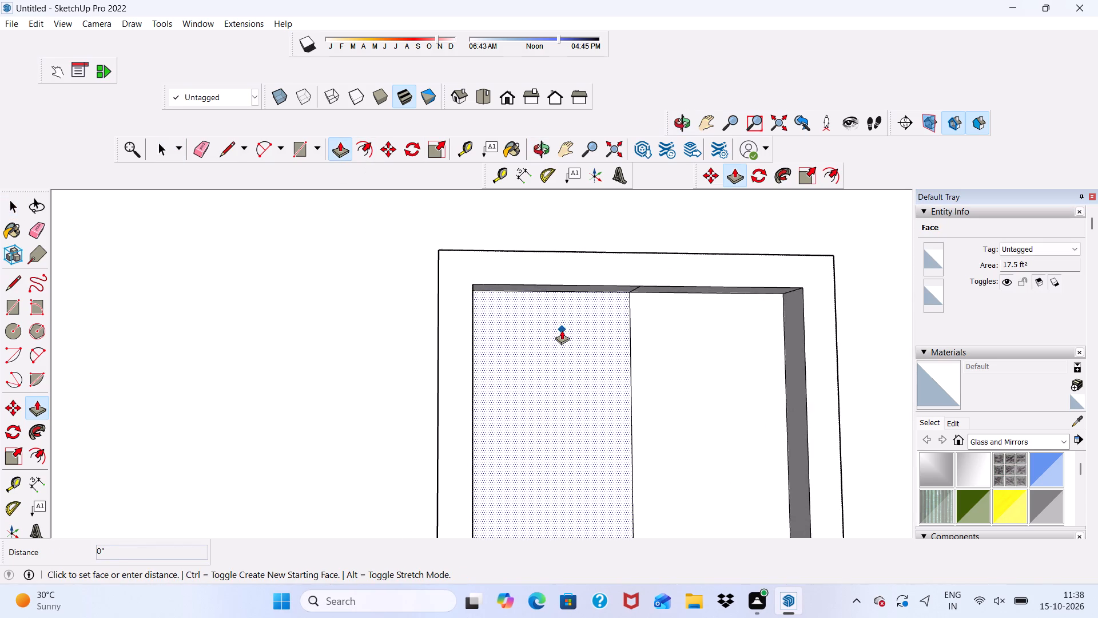
key(3)
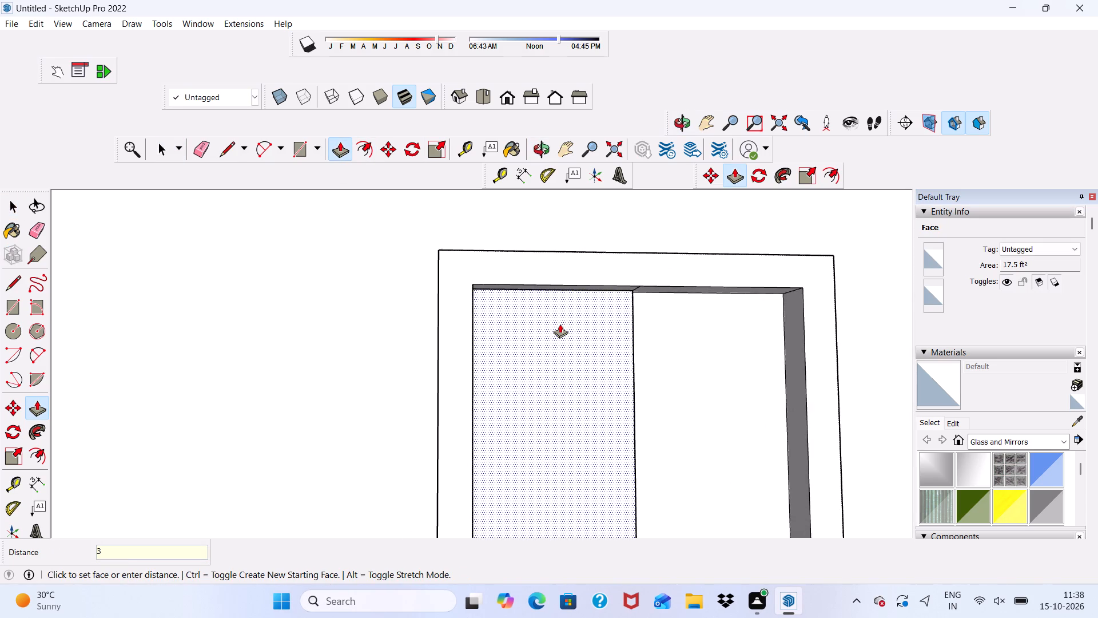
key(shift+quotedbl)
key(Return)
key(space)
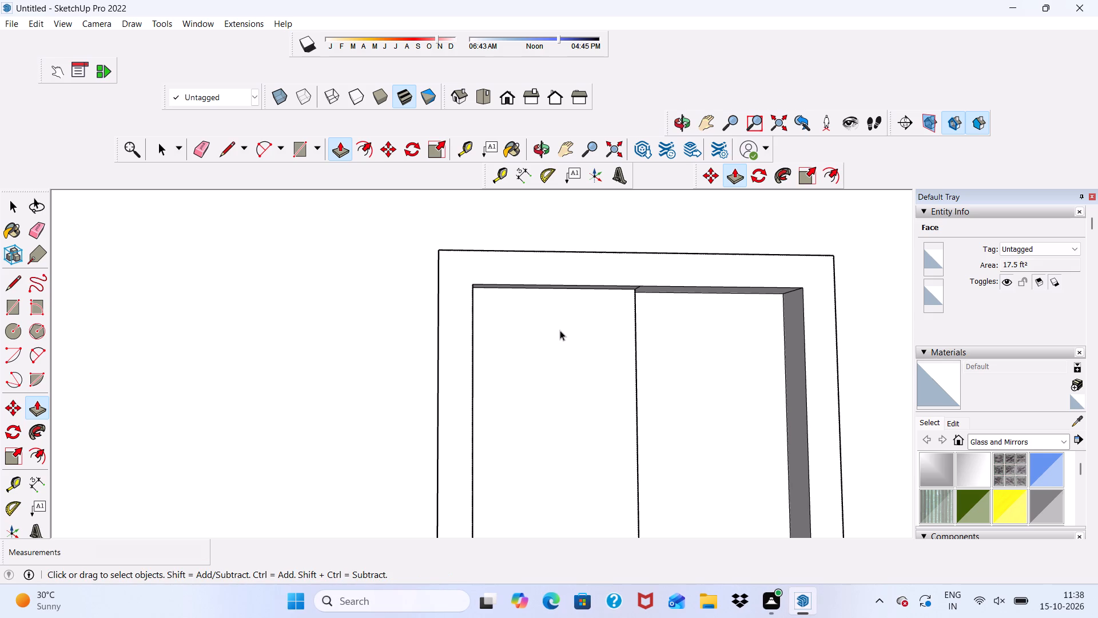
Examine the framed door against the slats and the arc-cut opening from several angles.
scroll(568, 350, down, 5)
middle_drag(580, 362, 569, 457)
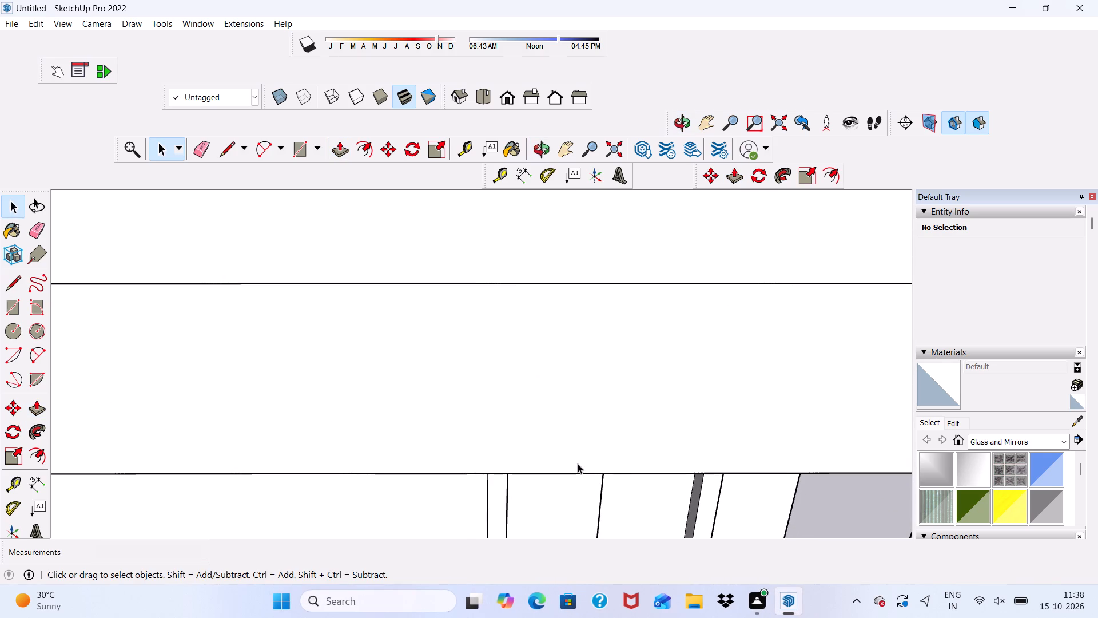
scroll(578, 463, down, 4)
scroll(609, 457, up, 5)
scroll(595, 422, down, 6)
scroll(568, 523, up, 1)
scroll(570, 504, down, 6)
middle_drag(593, 495, 543, 380)
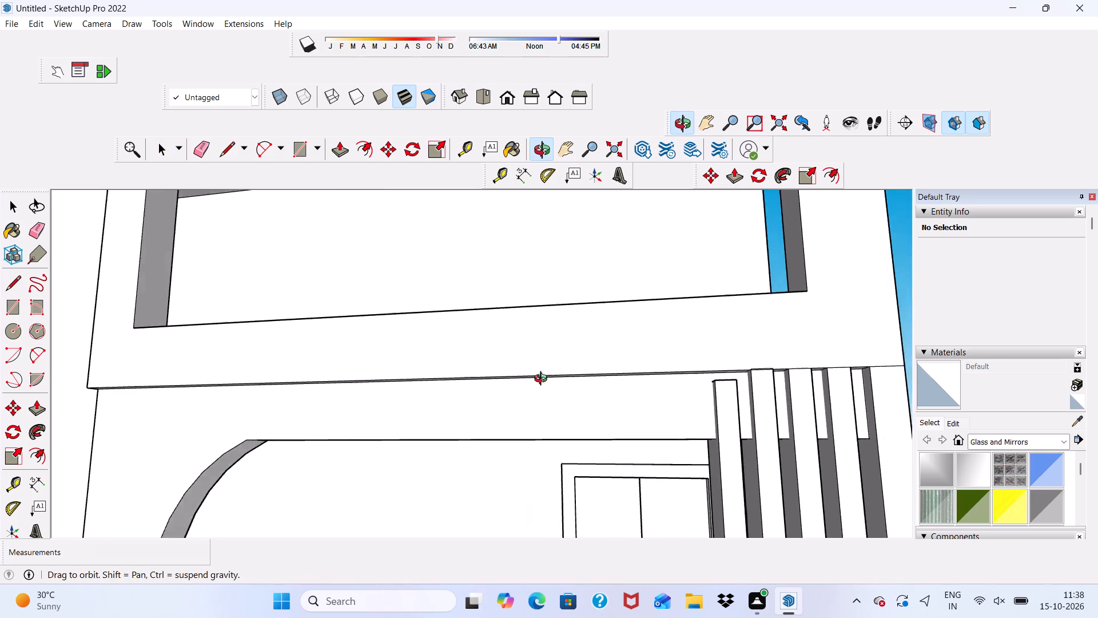
middle_drag(543, 380, 580, 430)
scroll(601, 447, up, 12)
scroll(551, 304, down, 11)
scroll(571, 498, up, 6)
scroll(539, 403, down, 4)
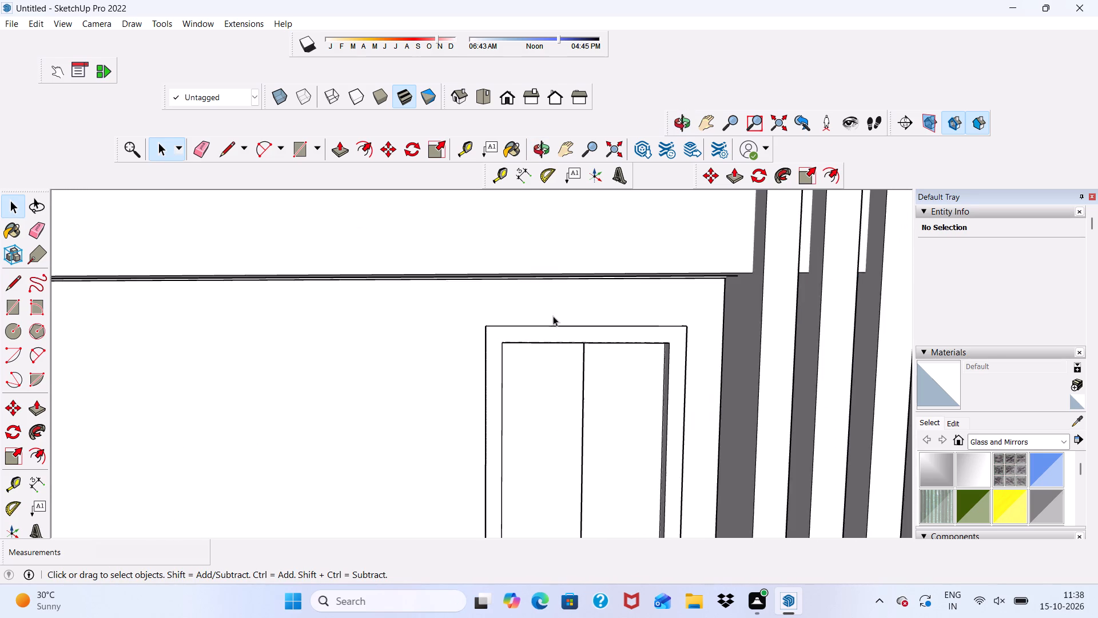
scroll(553, 316, down, 5)
middle_drag(558, 427, 531, 428)
scroll(531, 427, up, 7)
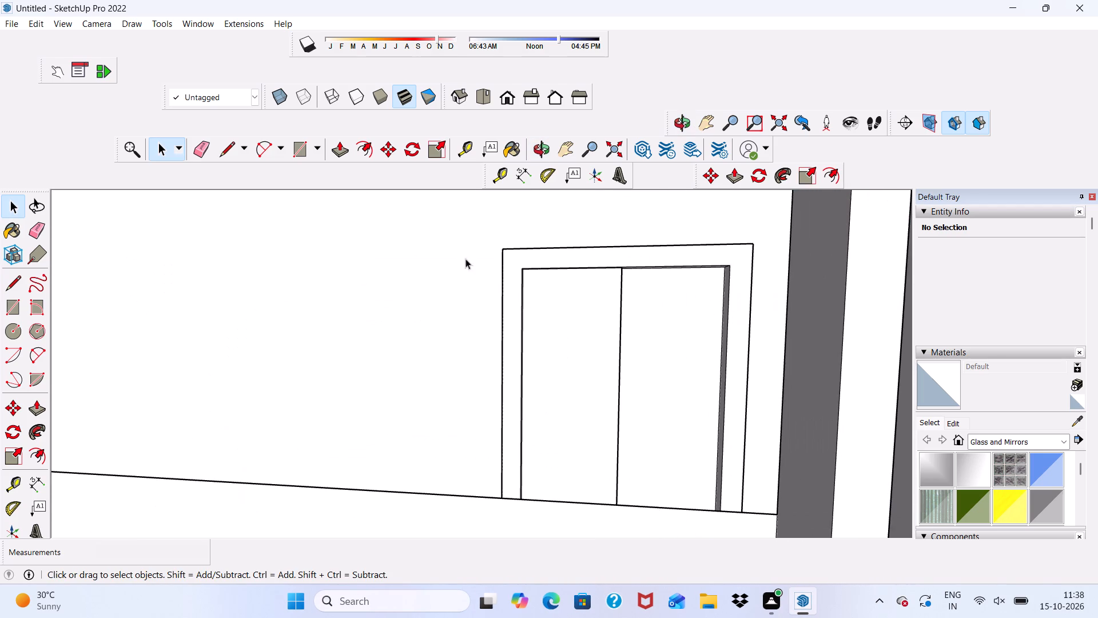
Draw a small rectangle about 13/16" by 1/2" on the raised door panel, near its frame-side edge.
click(293, 148)
scroll(586, 421, up, 3)
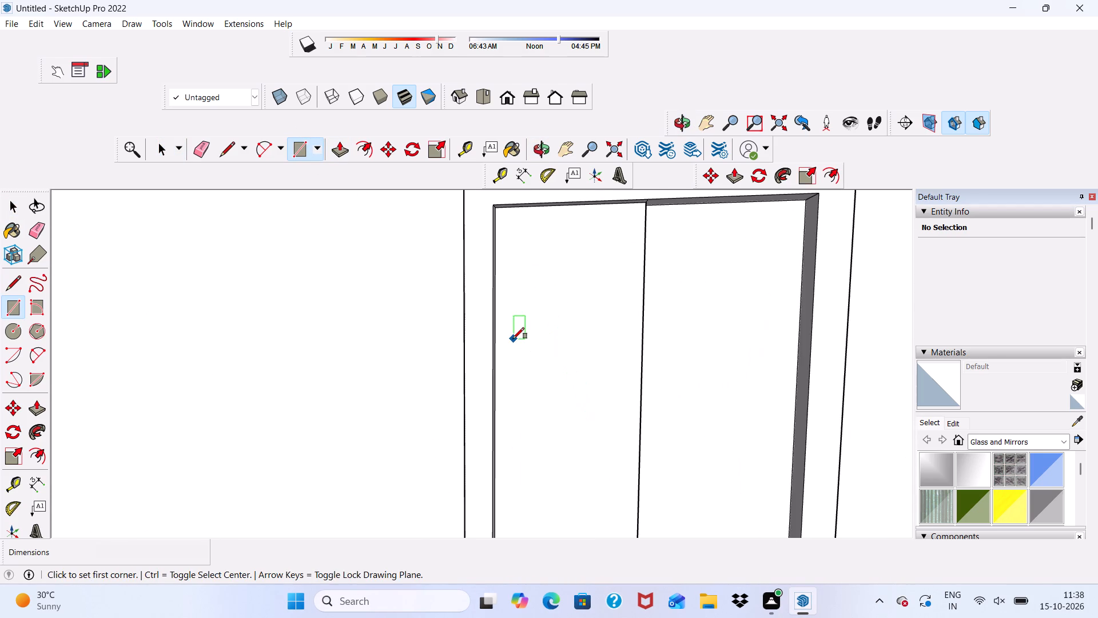
middle_drag(513, 339, 545, 374)
scroll(522, 323, up, 4)
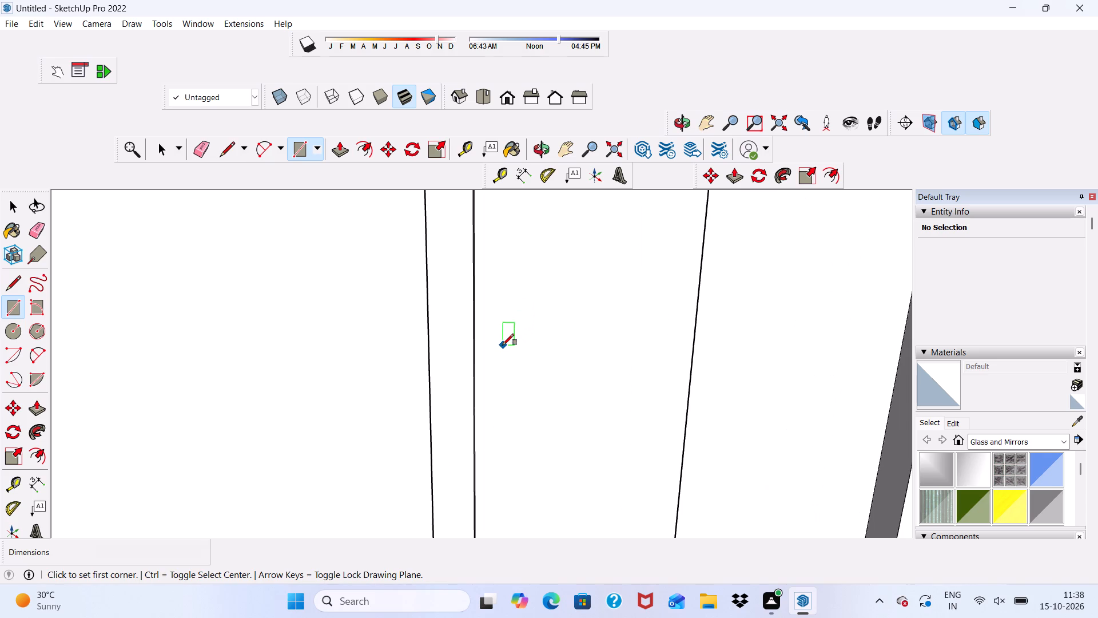
click(498, 336)
scroll(522, 348, up, 10)
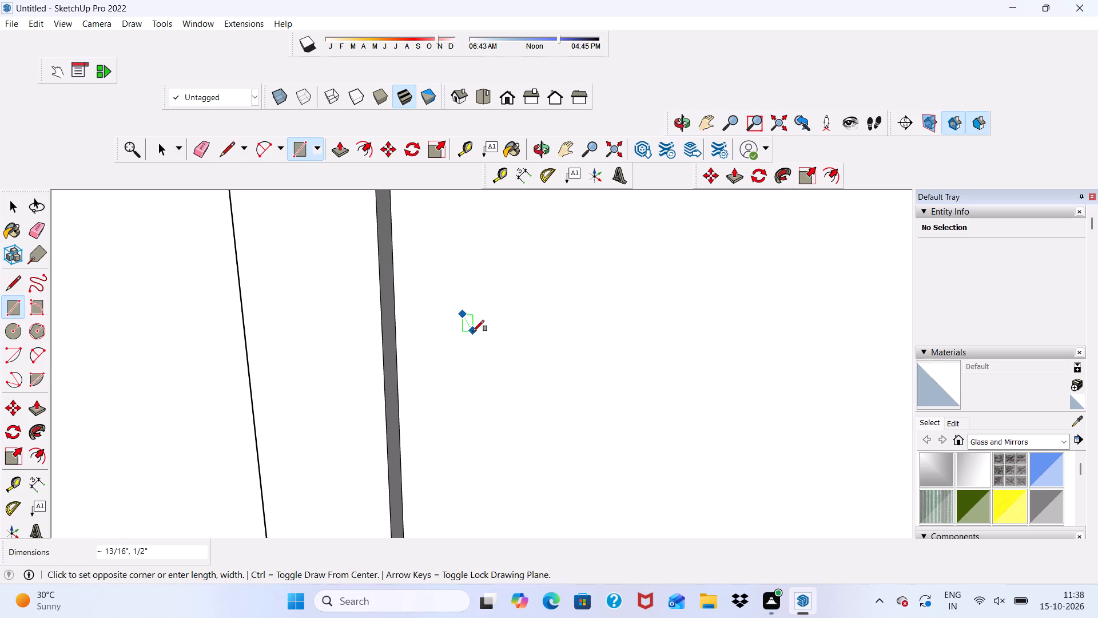
click(473, 331)
key(space)
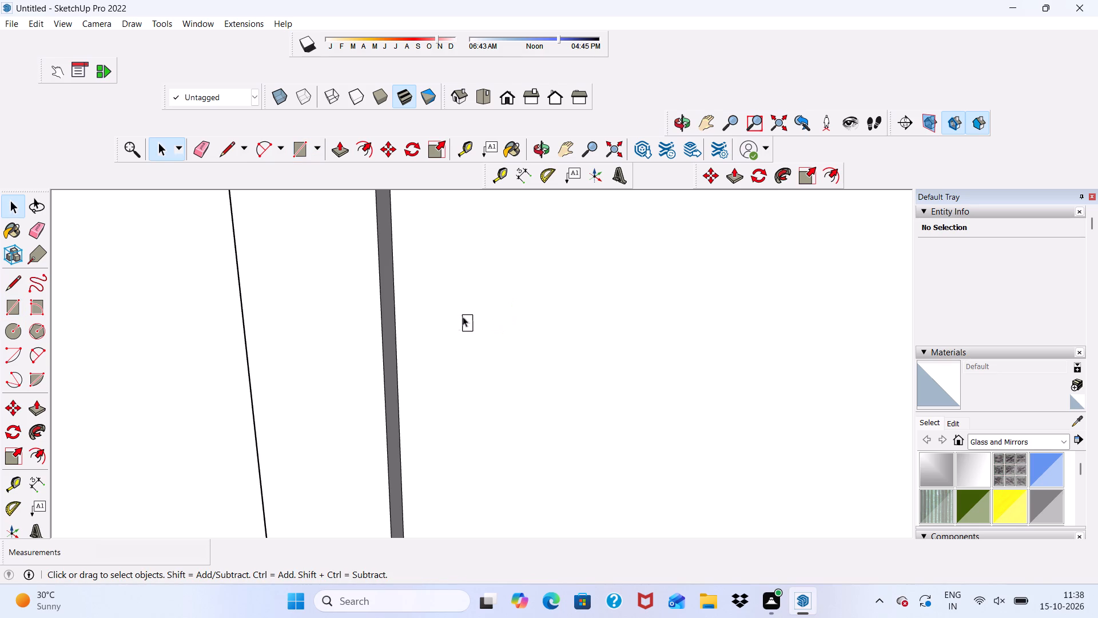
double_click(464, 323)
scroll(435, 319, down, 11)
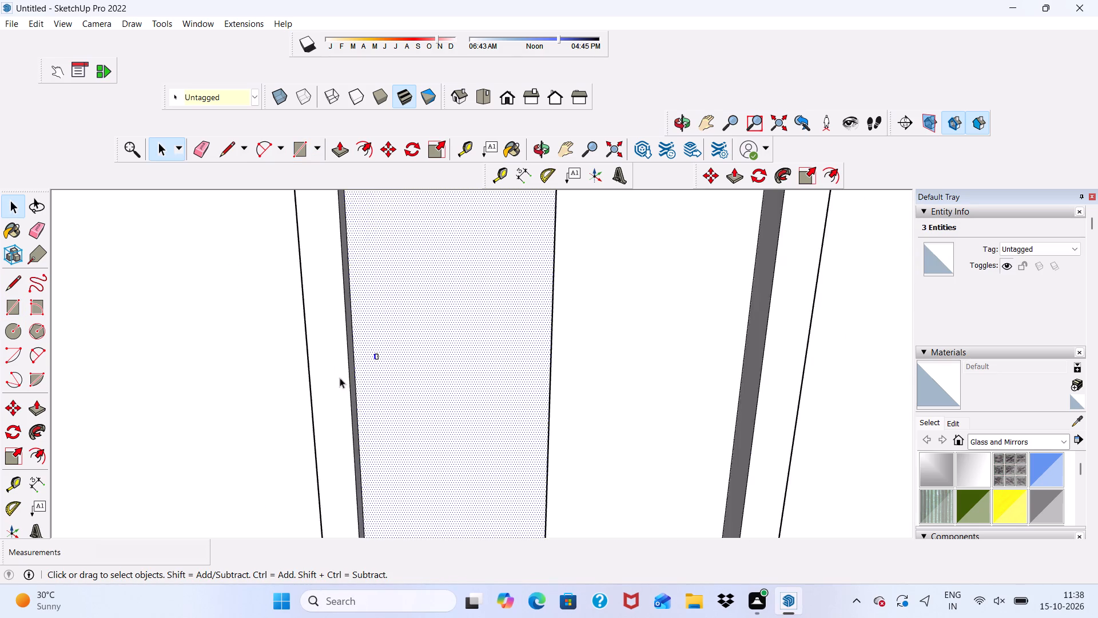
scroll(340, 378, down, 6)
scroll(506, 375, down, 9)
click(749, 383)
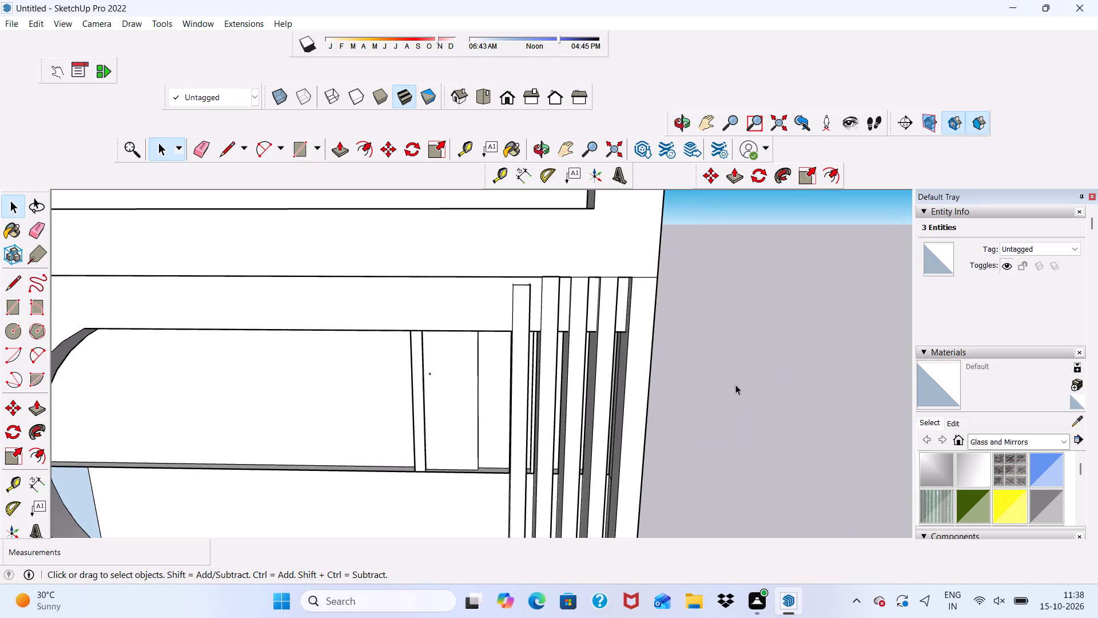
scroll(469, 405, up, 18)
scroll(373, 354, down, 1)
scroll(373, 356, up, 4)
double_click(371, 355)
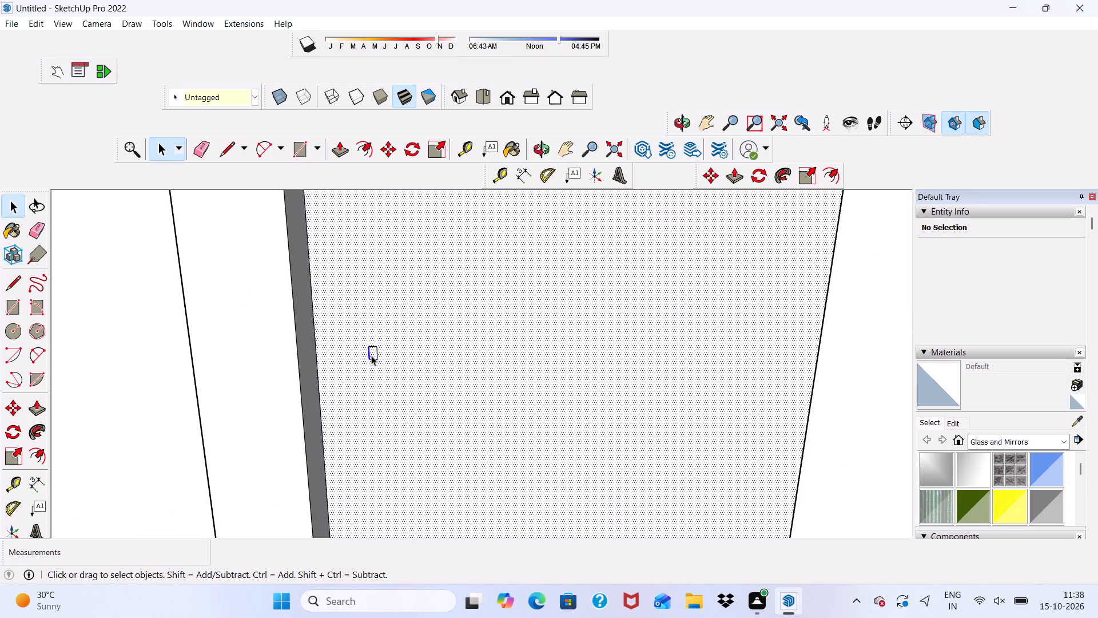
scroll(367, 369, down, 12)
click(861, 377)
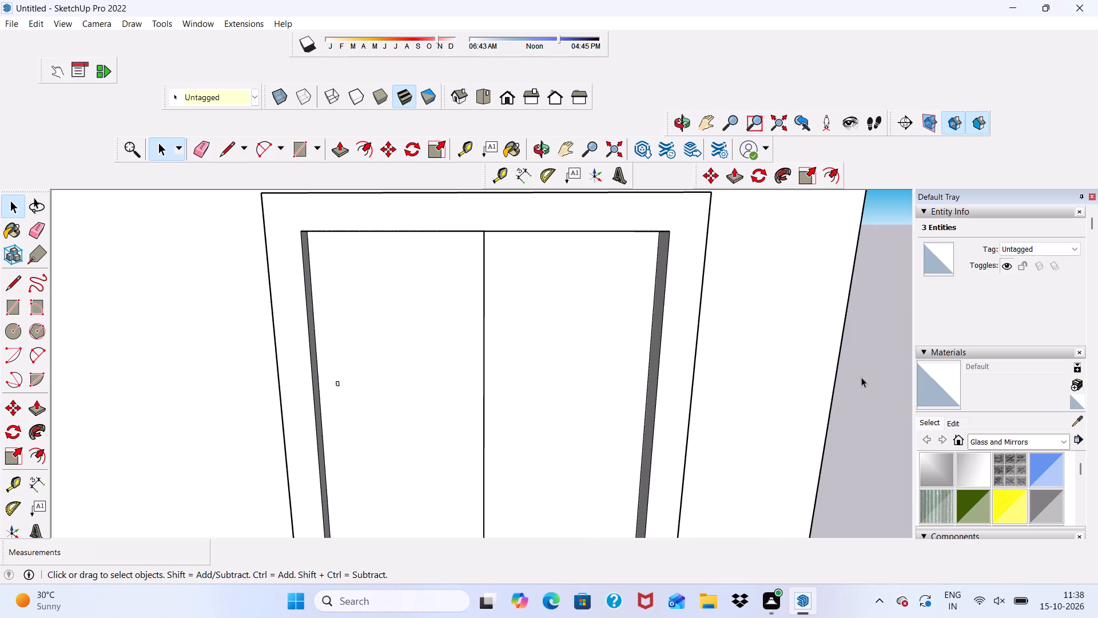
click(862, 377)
Copy the small rectangle with its edges about 7 1/16" straight down the door panel.
scroll(400, 492, up, 4)
scroll(312, 368, up, 4)
scroll(307, 314, up, 5)
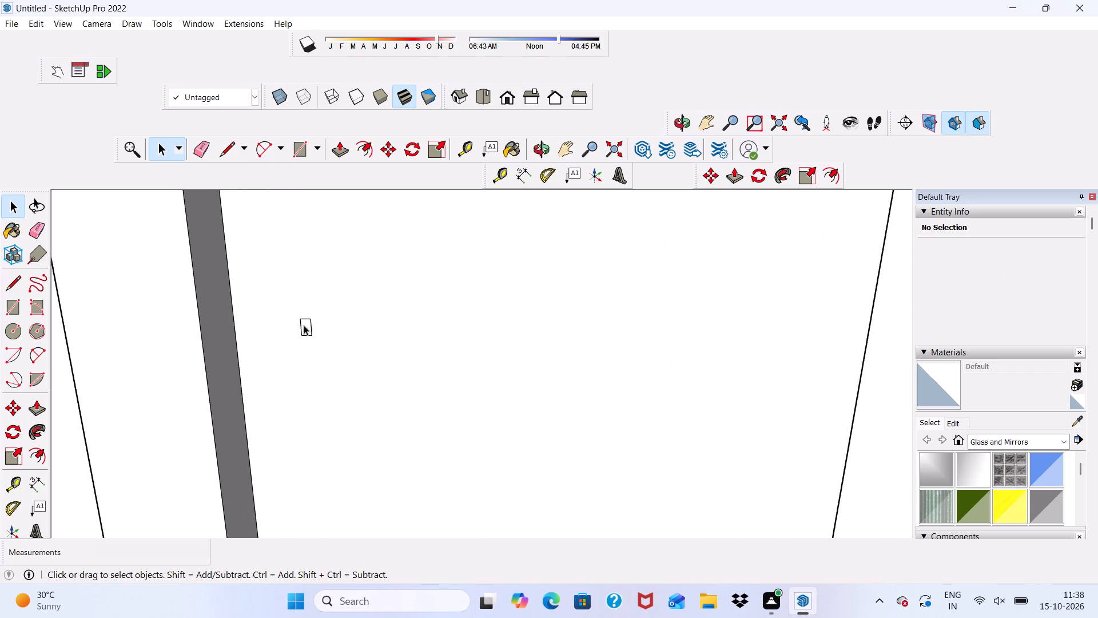
double_click(305, 330)
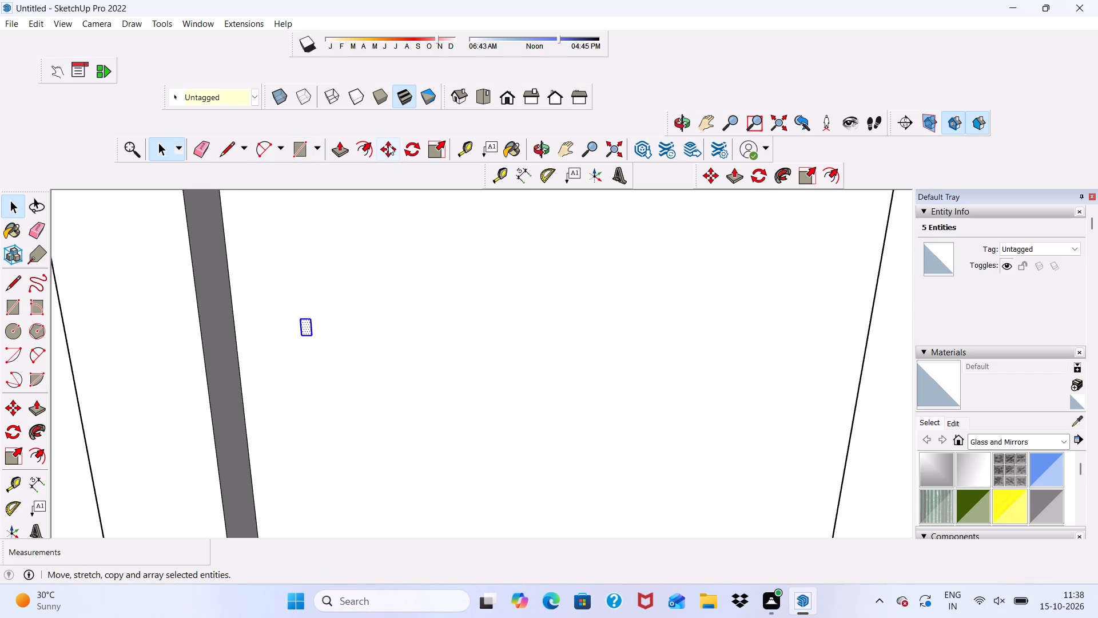
click(388, 146)
click(312, 327)
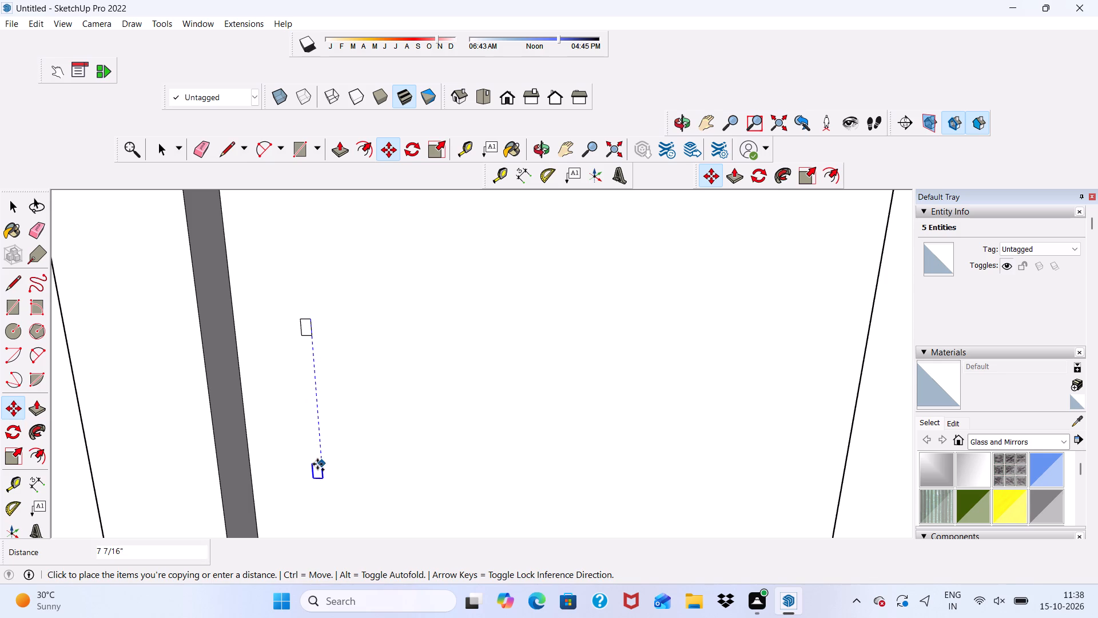
click(315, 456)
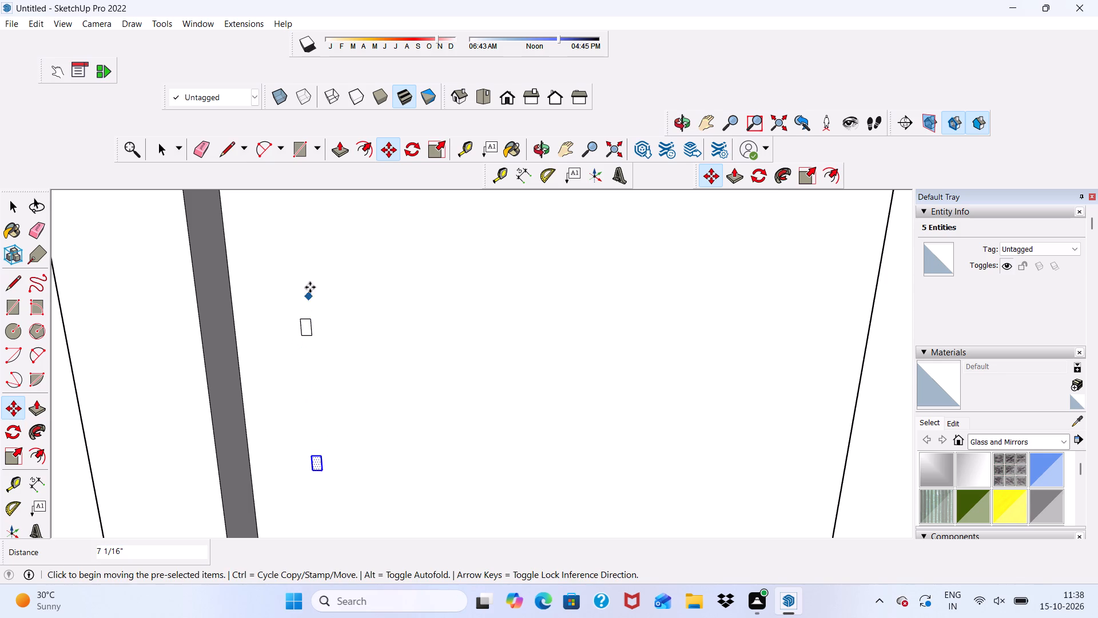
key(space)
Pull both small rectangles out from the door panel by 2" to form two handle supports.
scroll(325, 469, up, 3)
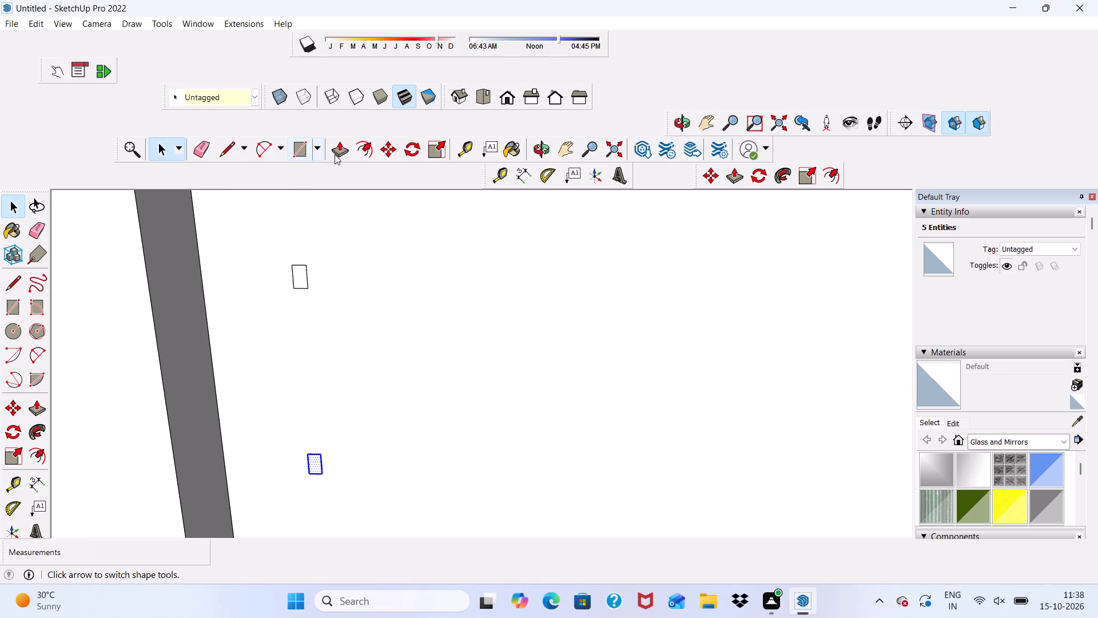
click(341, 152)
scroll(256, 600, up, 4)
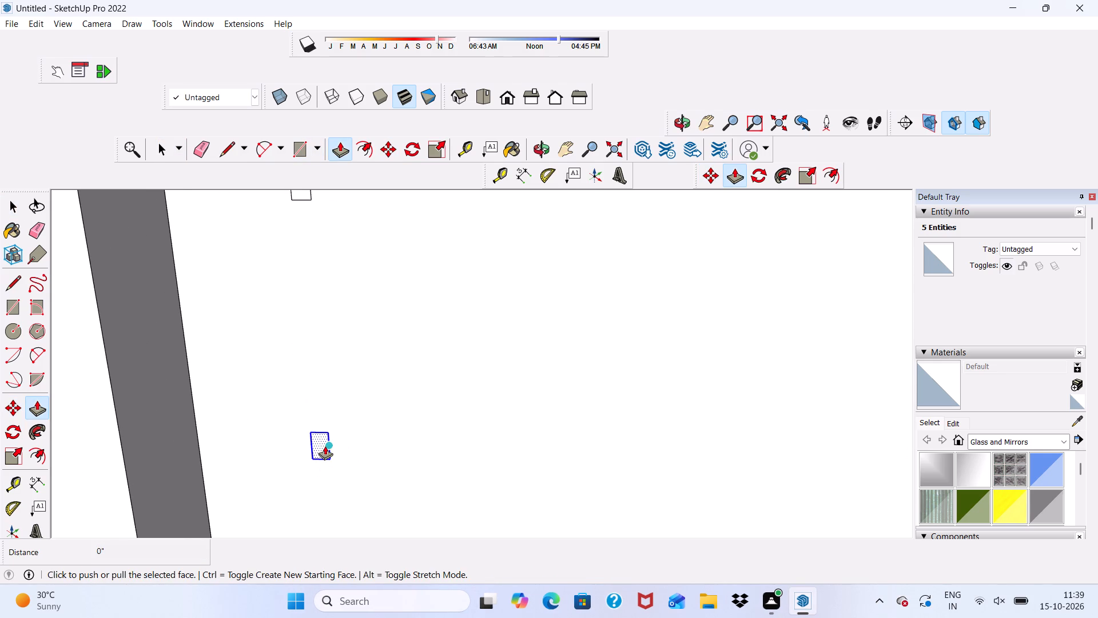
click(325, 445)
key(2)
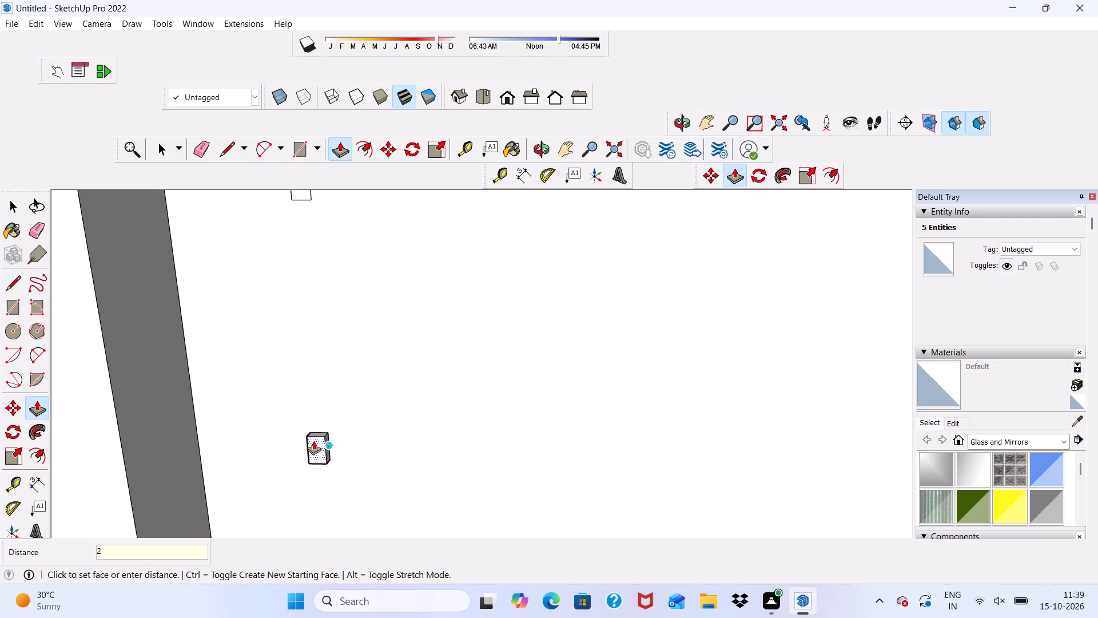
key(shift+quotedbl)
key(Return)
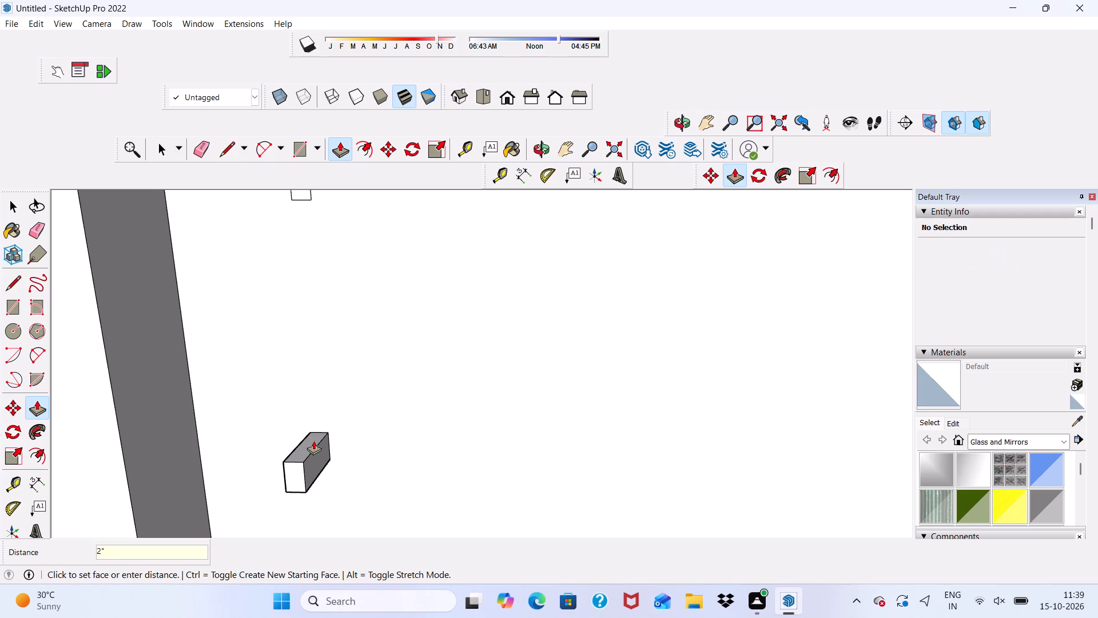
scroll(332, 431, down, 9)
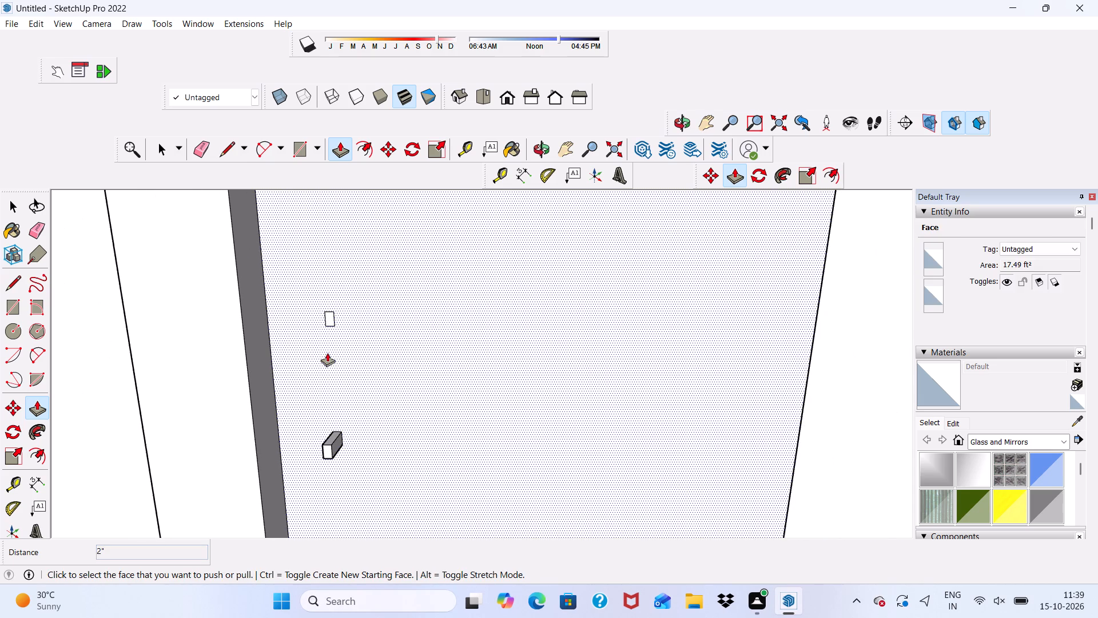
scroll(328, 323, up, 5)
click(328, 322)
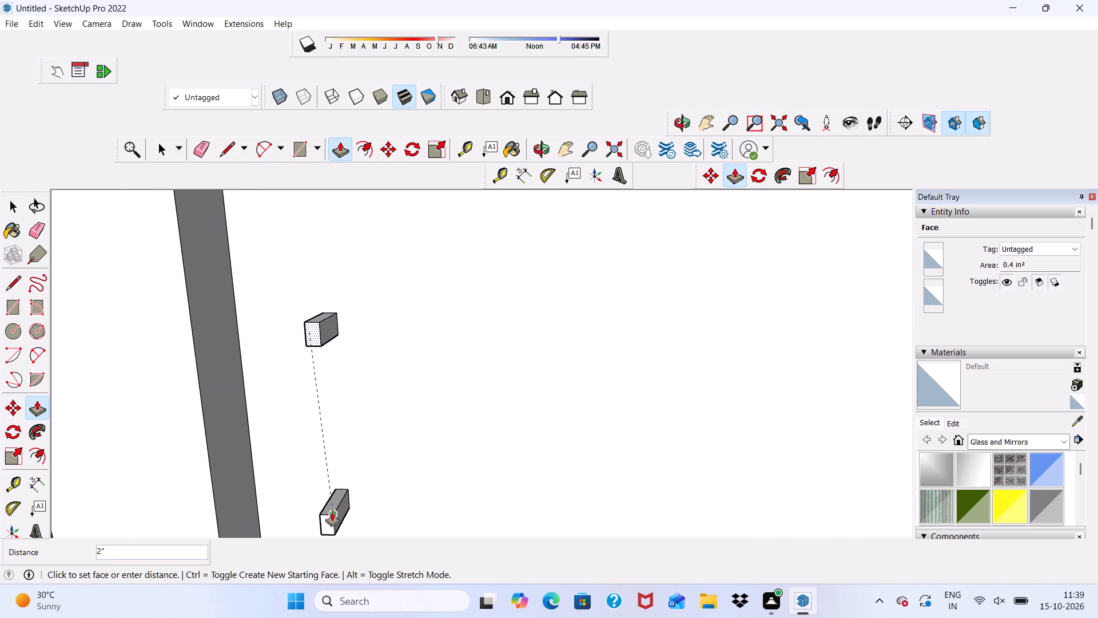
click(329, 512)
Draw a rectangle about 7 7/8" long across the supports' front faces, from the upper one's top corner to the lower one's opposite bottom corner.
scroll(327, 466, down, 7)
middle_drag(336, 486, 320, 332)
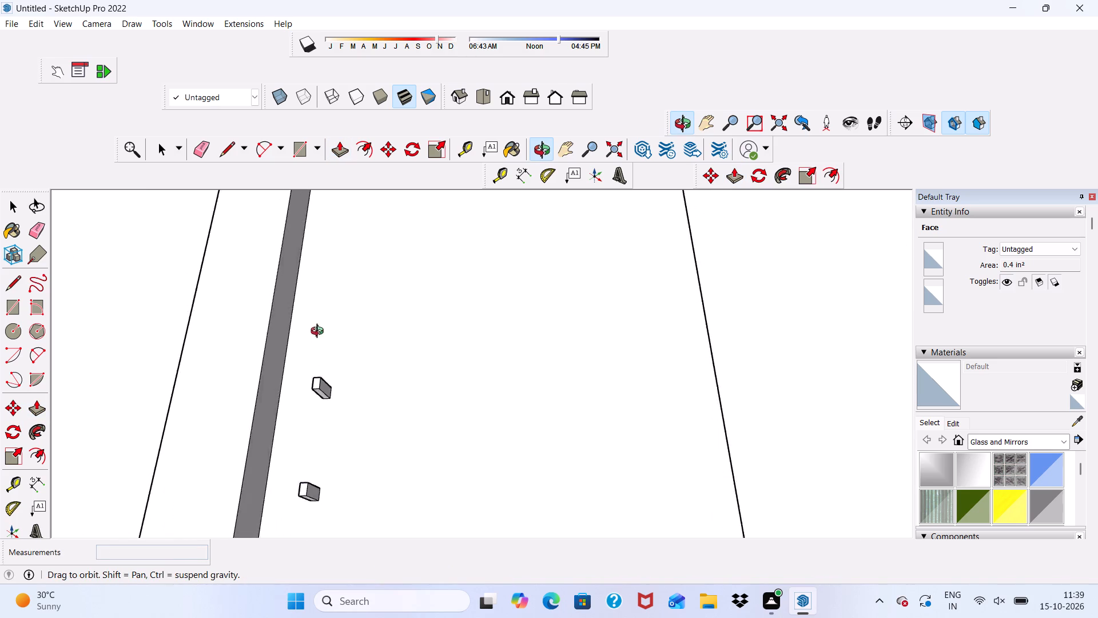
middle_drag(320, 332, 475, 344)
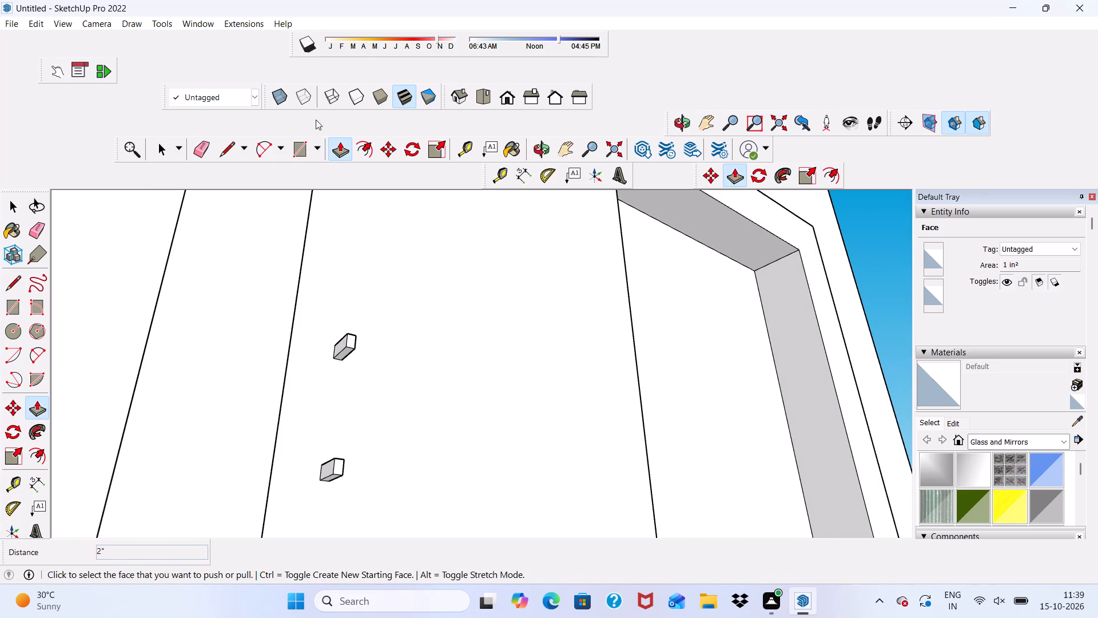
click(300, 146)
scroll(375, 328, up, 3)
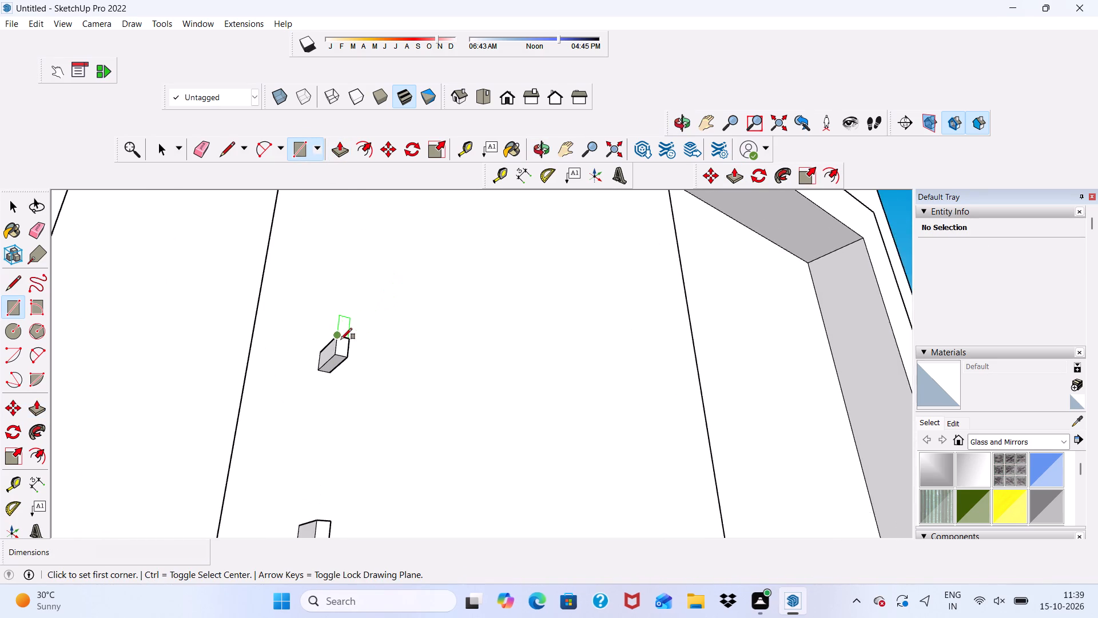
scroll(341, 339, up, 1)
click(336, 339)
scroll(357, 361, down, 7)
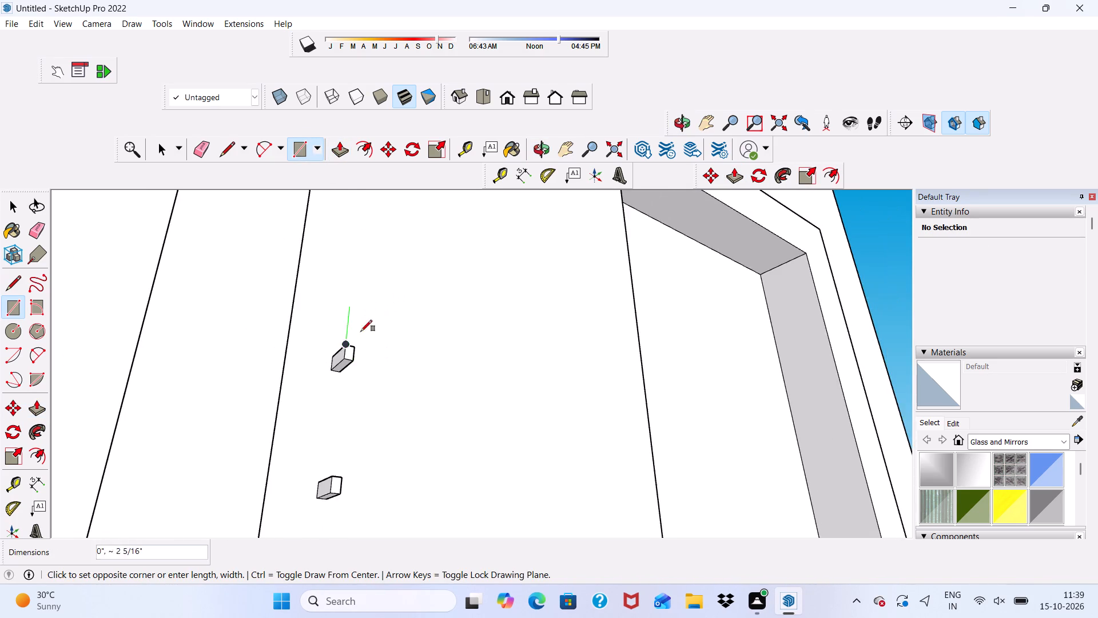
scroll(361, 331, down, 2)
scroll(356, 431, up, 9)
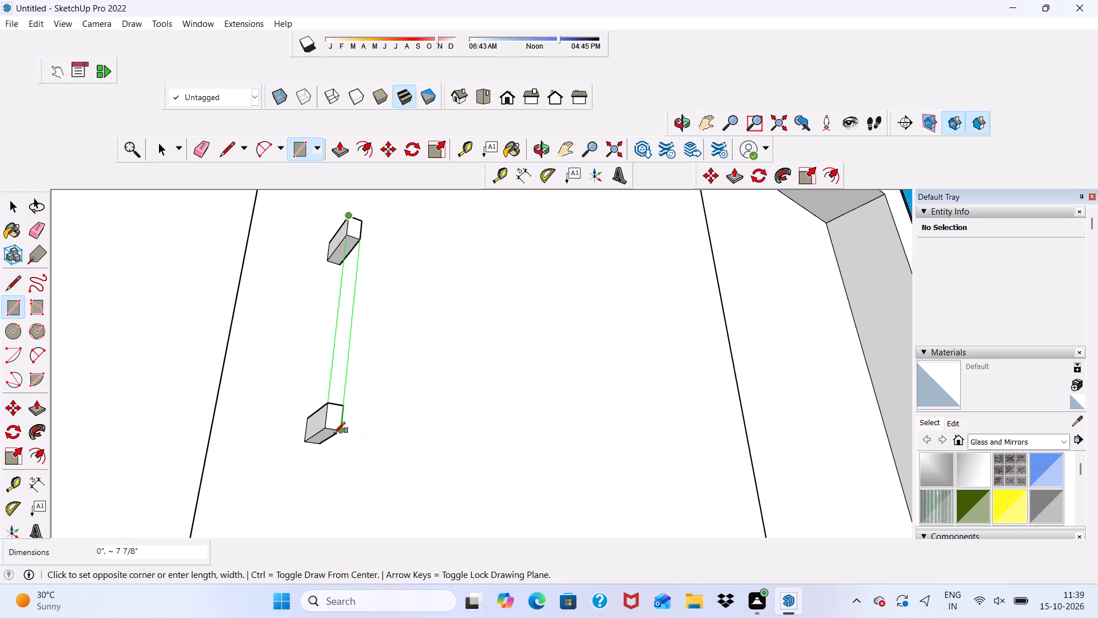
click(336, 432)
key(space)
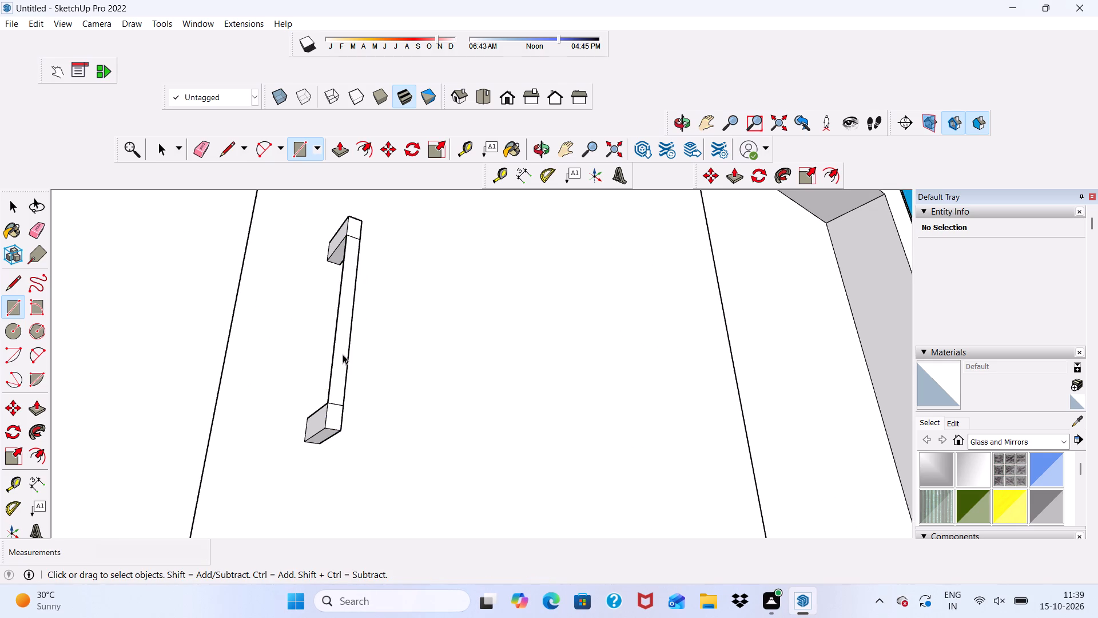
Pull the long strip between the two handle supports outward by 2" to form the grip bar.
click(337, 353)
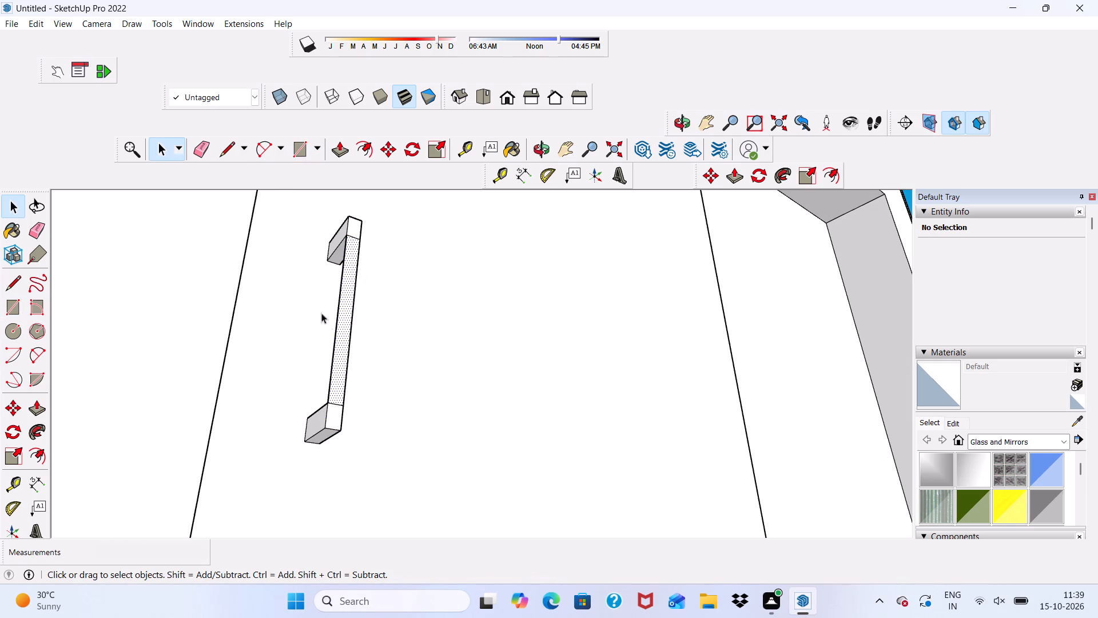
click(344, 146)
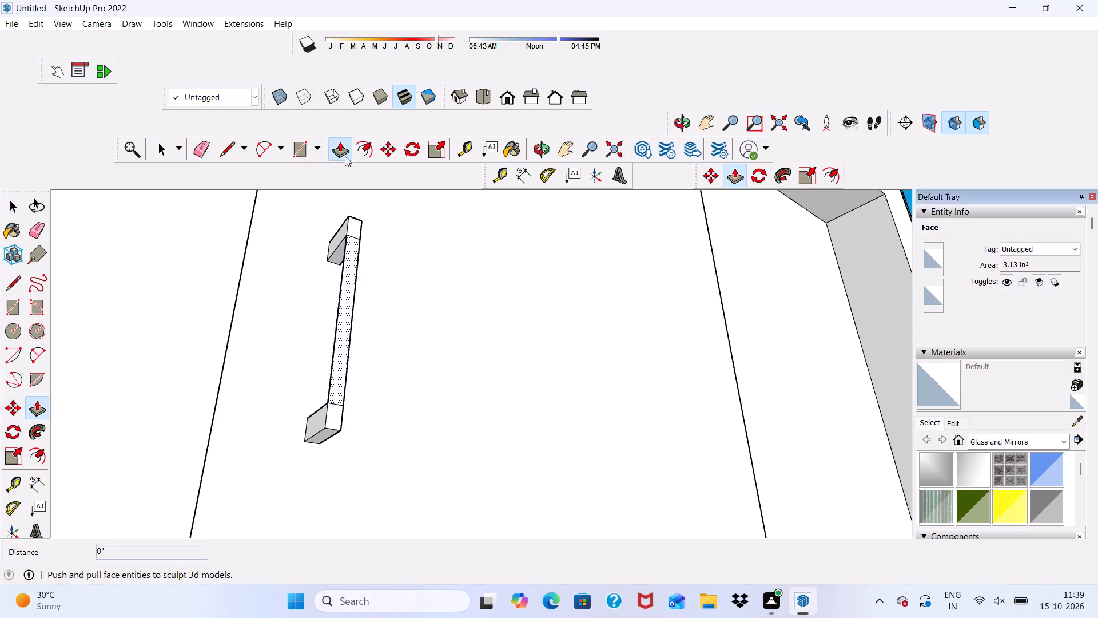
click(347, 337)
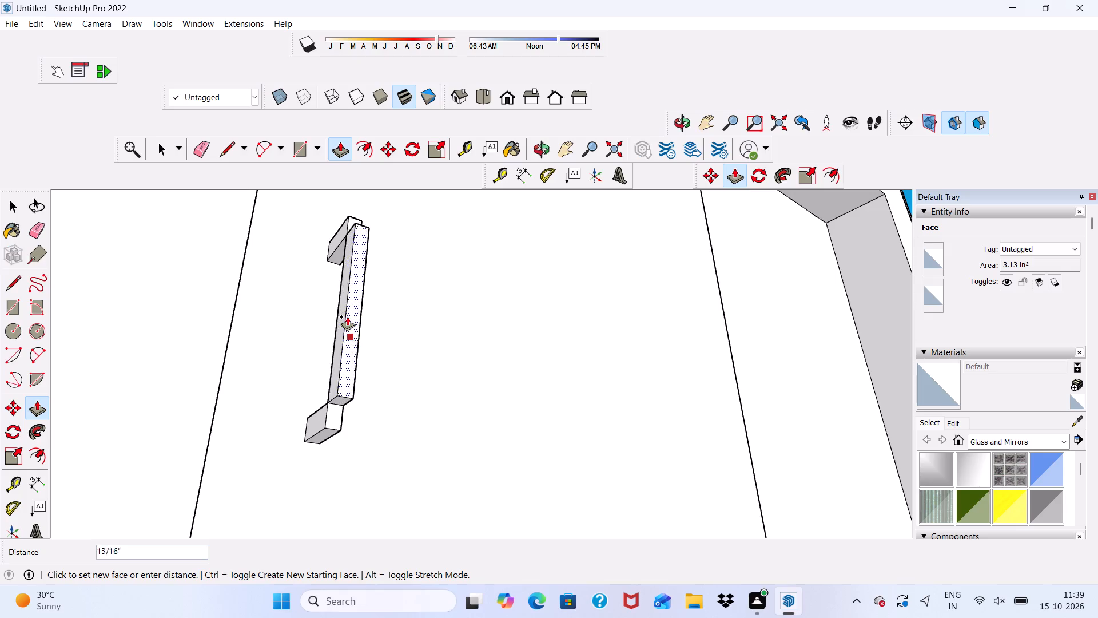
text(2")
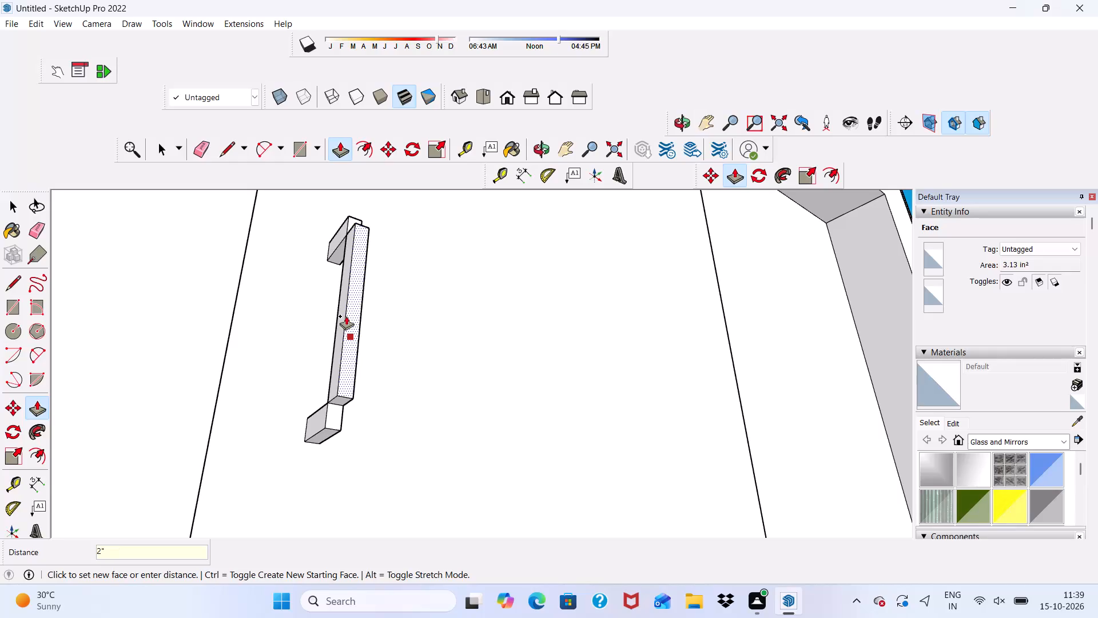
key(Return)
Extend the grip bar's lower end down about 13/16", flush with the underside of the lower support.
scroll(364, 369, down, 5)
scroll(388, 397, up, 5)
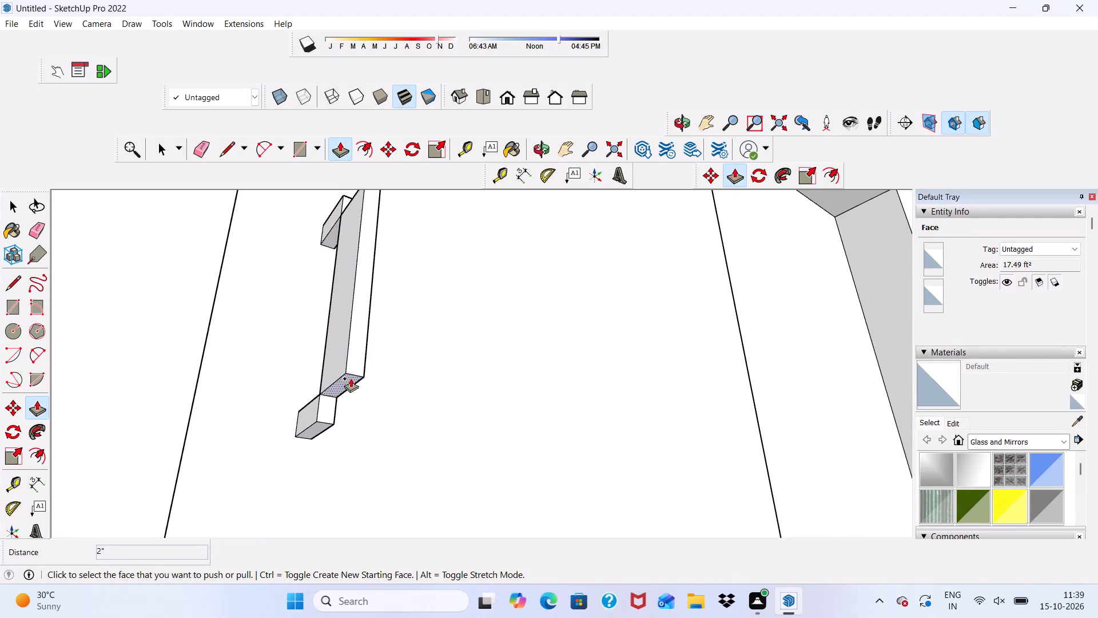
click(351, 378)
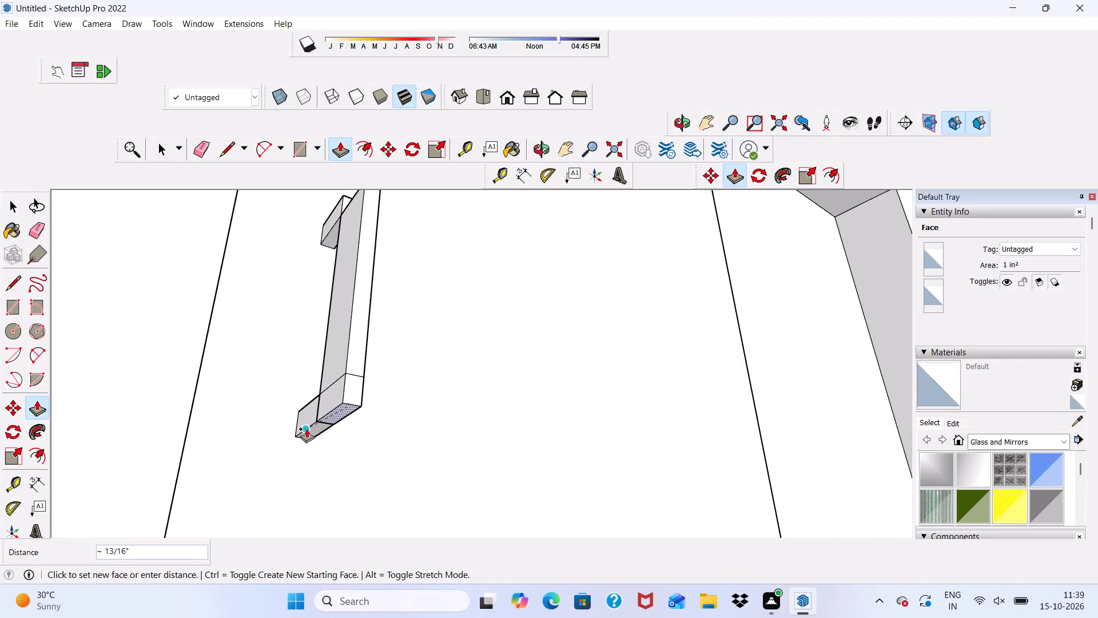
click(307, 429)
Pull the upper support's front face out flush with the front of the grip bar.
scroll(310, 452, down, 10)
middle_drag(349, 348, 347, 488)
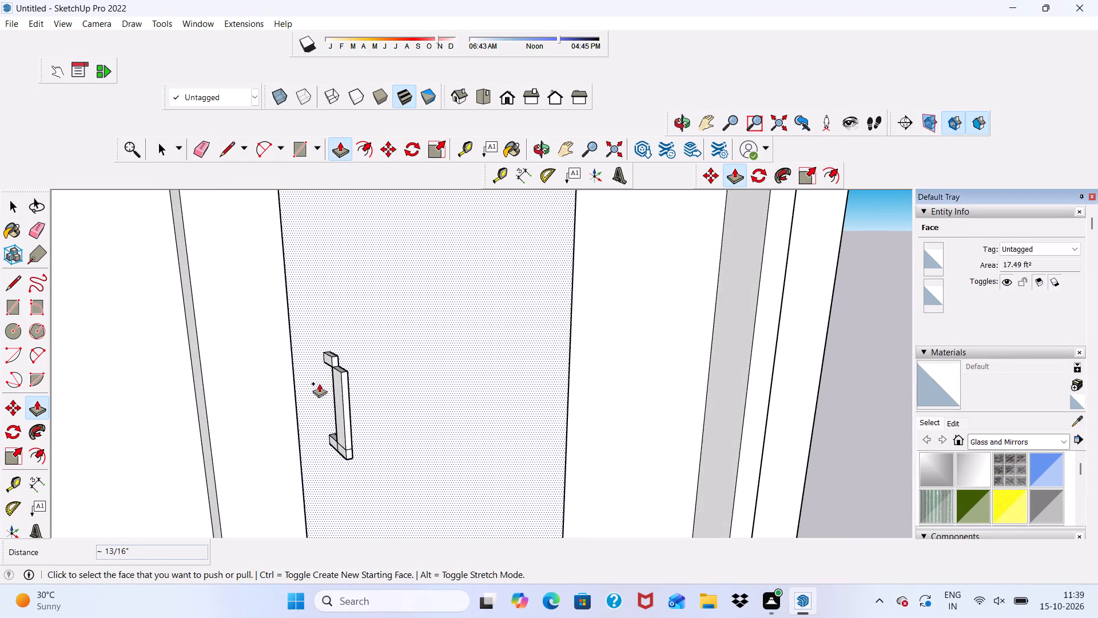
scroll(338, 359, up, 6)
click(338, 359)
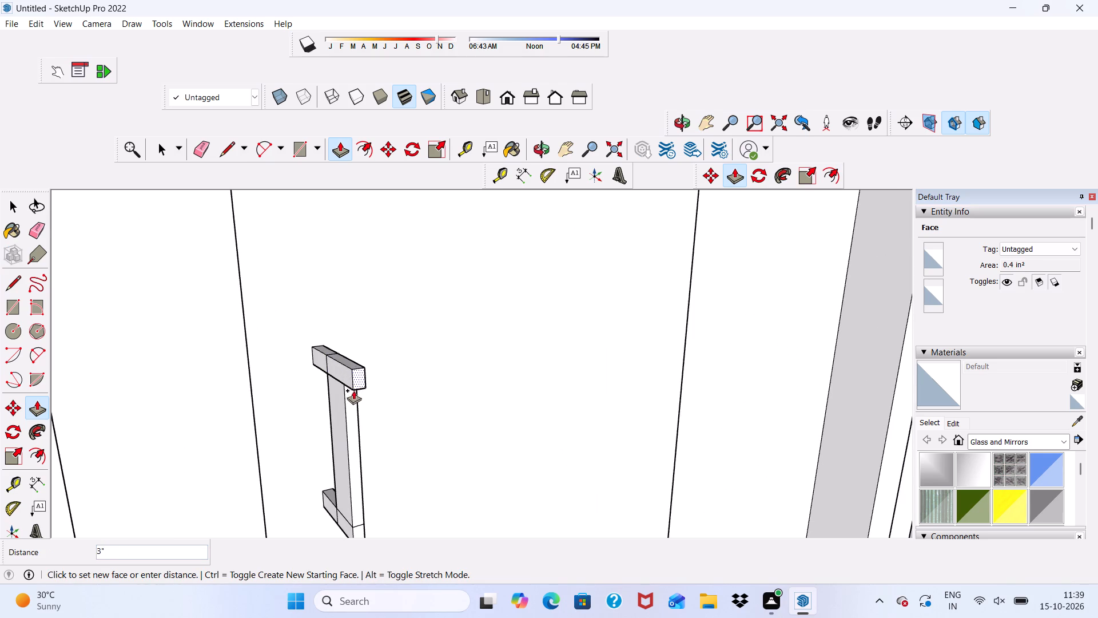
click(352, 408)
Erase the leftover seam lines at the handle's upper end, on its front and frame-facing side.
scroll(337, 362, down, 6)
middle_drag(350, 361, 475, 348)
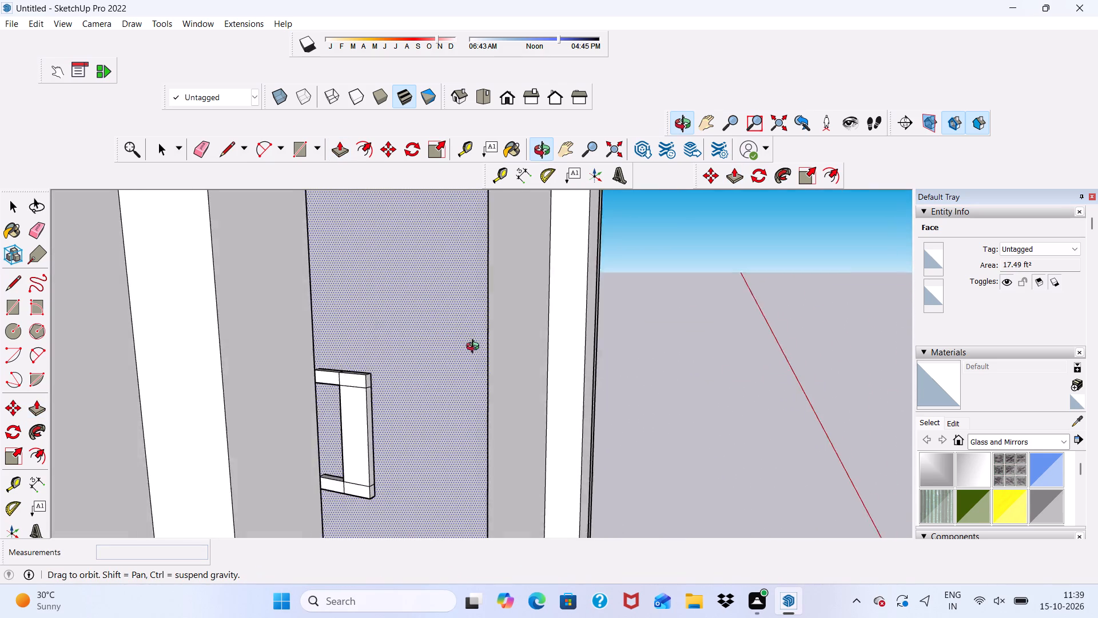
middle_drag(475, 348, 307, 366)
key(space)
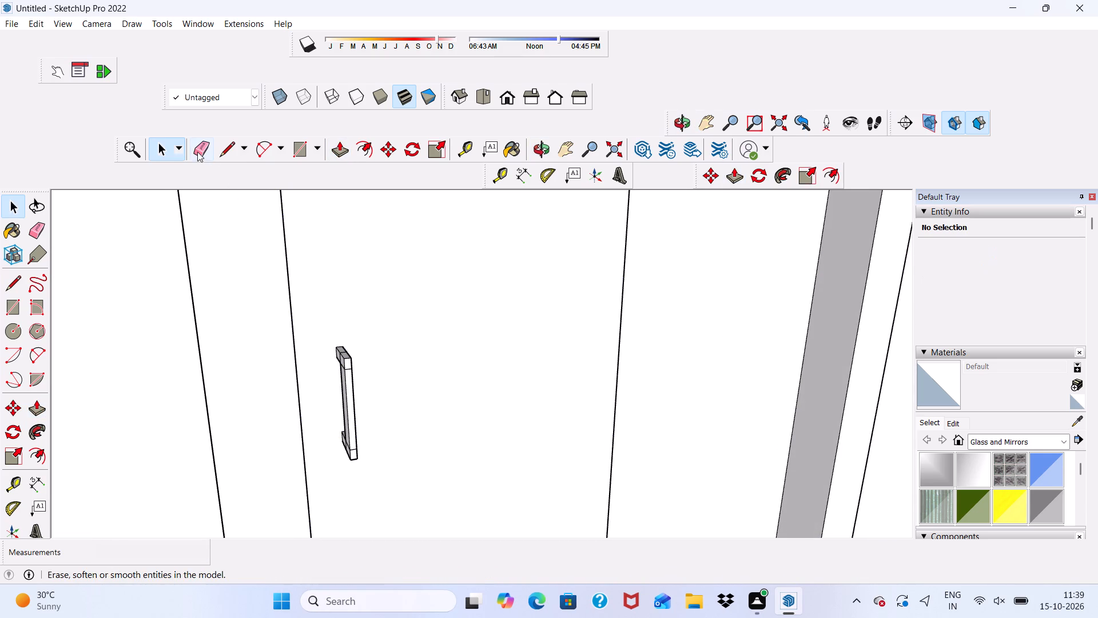
click(198, 152)
scroll(335, 560, up, 9)
scroll(318, 369, down, 1)
scroll(327, 402, up, 10)
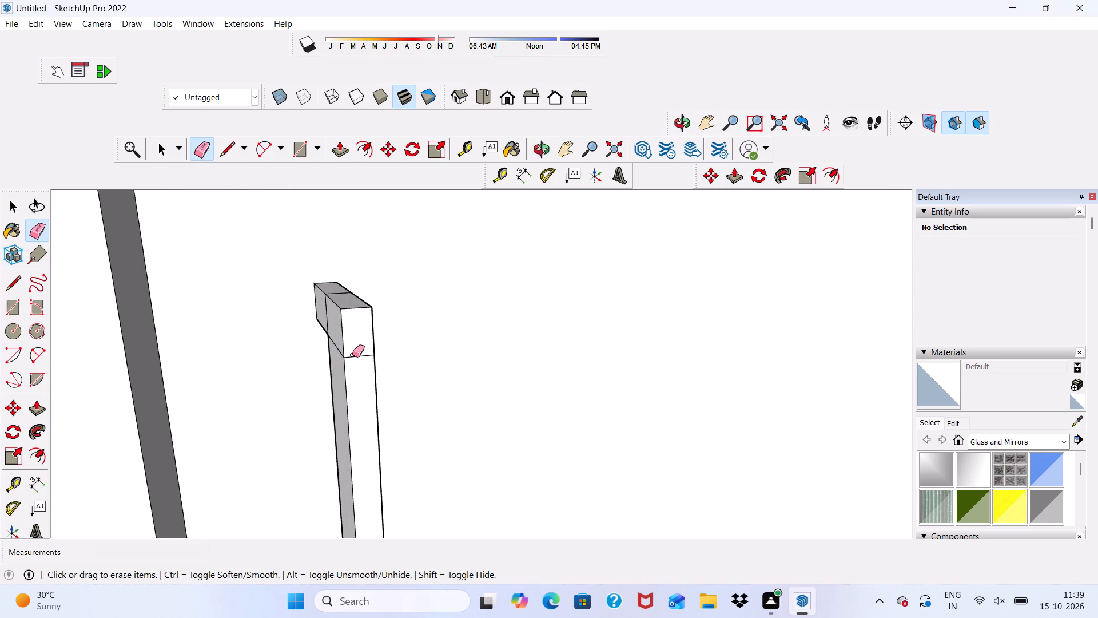
drag(352, 355, 354, 366)
scroll(353, 373, down, 2)
middle_drag(350, 377, 448, 323)
scroll(391, 342, up, 1)
drag(361, 329, 360, 355)
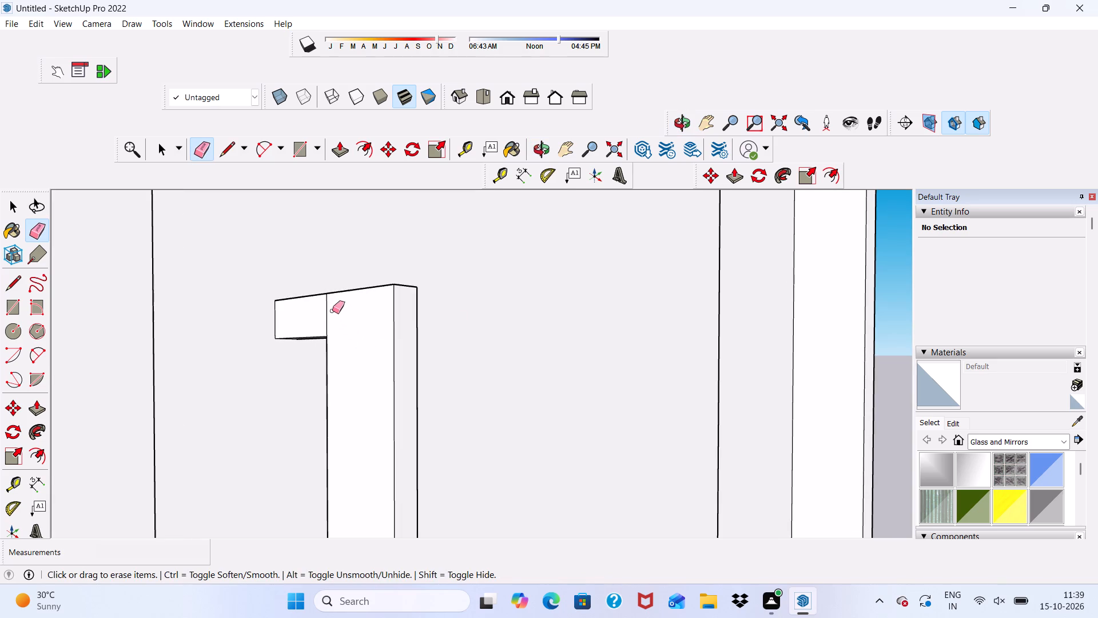
drag(330, 310, 321, 308)
Erase the leftover seam lines at the handle's lower end, on its front and frame-facing side.
scroll(376, 334, down, 9)
scroll(362, 446, down, 1)
scroll(372, 492, up, 2)
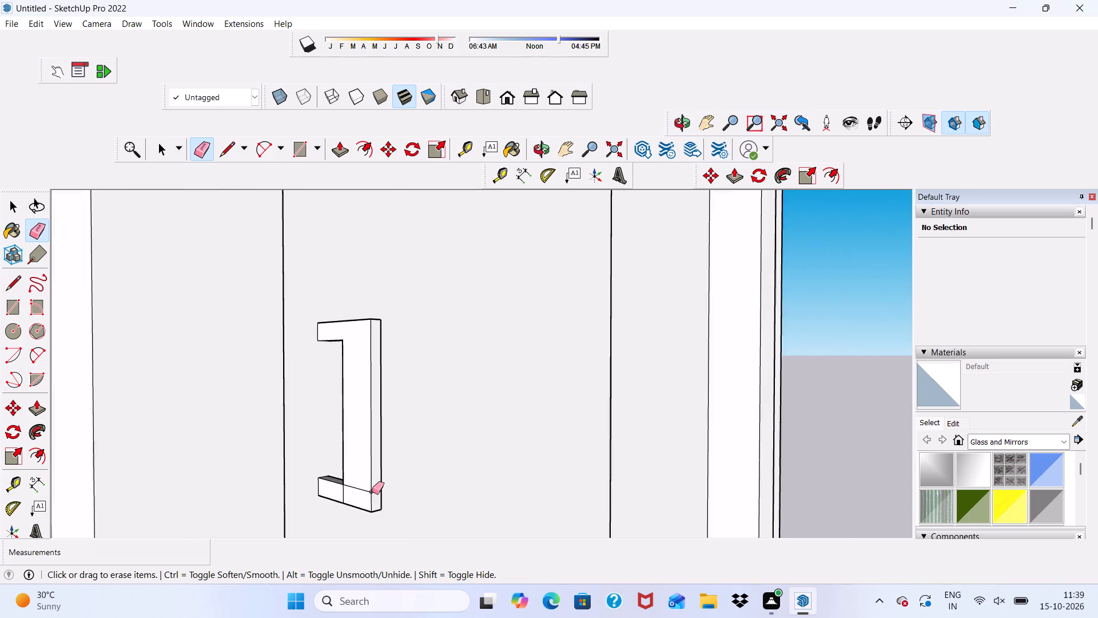
scroll(372, 492, up, 7)
drag(344, 485, 344, 498)
drag(384, 486, 383, 492)
scroll(365, 511, down, 1)
scroll(337, 521, up, 5)
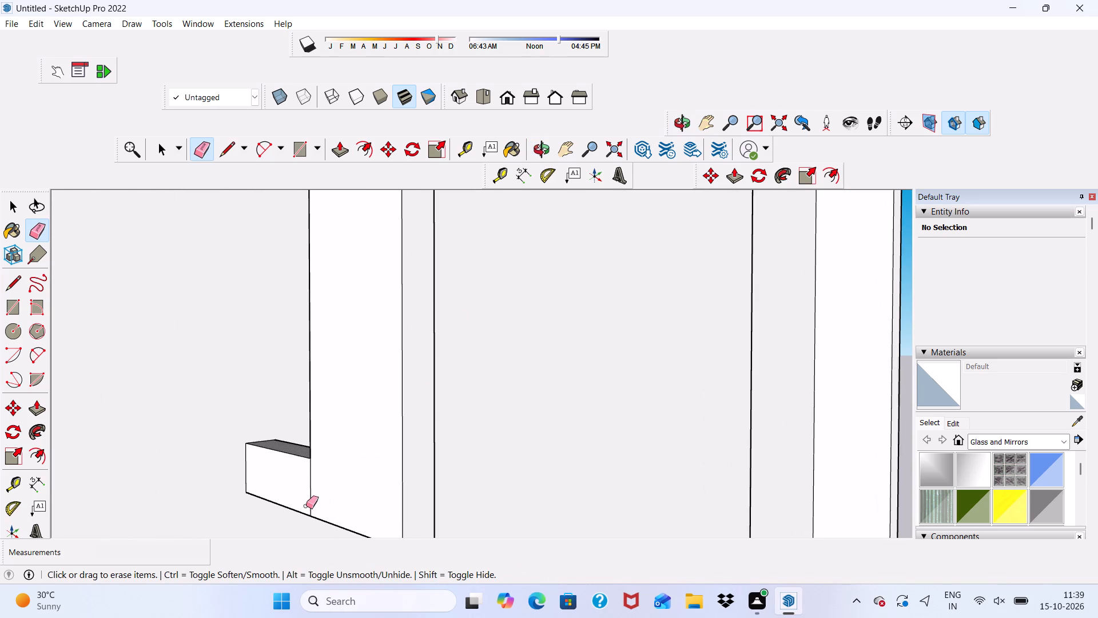
drag(312, 486, 301, 486)
Erase the leftover seam lines at both ends of the handle on the side facing away from the frame.
scroll(349, 503, down, 2)
middle_drag(409, 506, 85, 529)
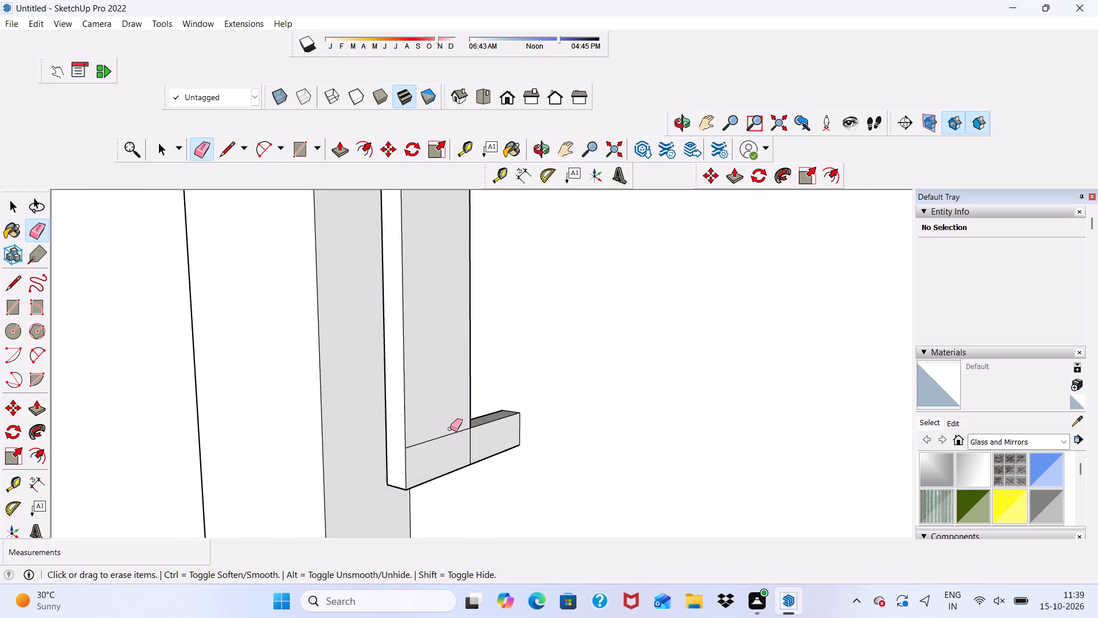
scroll(450, 429, up, 1)
drag(450, 426, 453, 454)
drag(471, 450, 489, 442)
scroll(468, 457, down, 9)
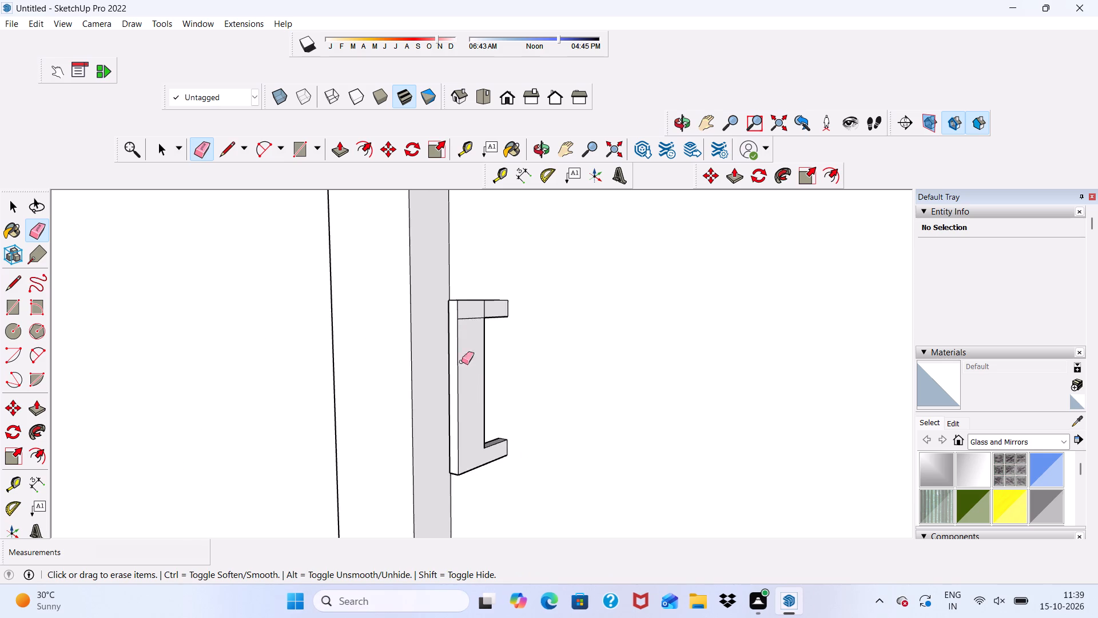
scroll(452, 322, up, 8)
click(484, 314)
click(491, 311)
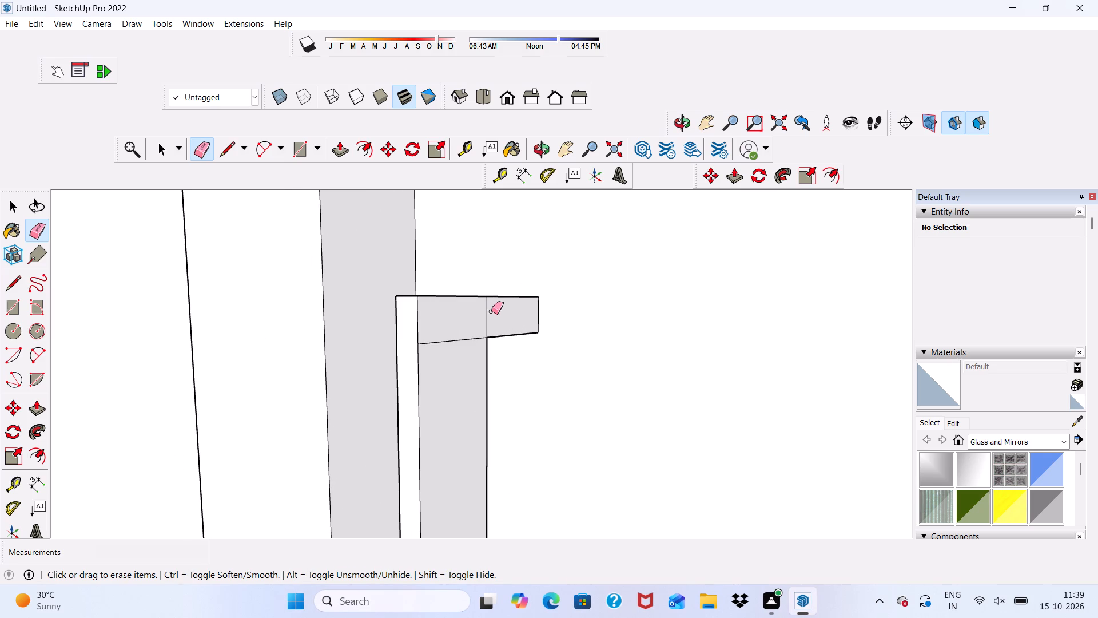
click(485, 314)
click(464, 338)
scroll(463, 347, down, 6)
key(space)
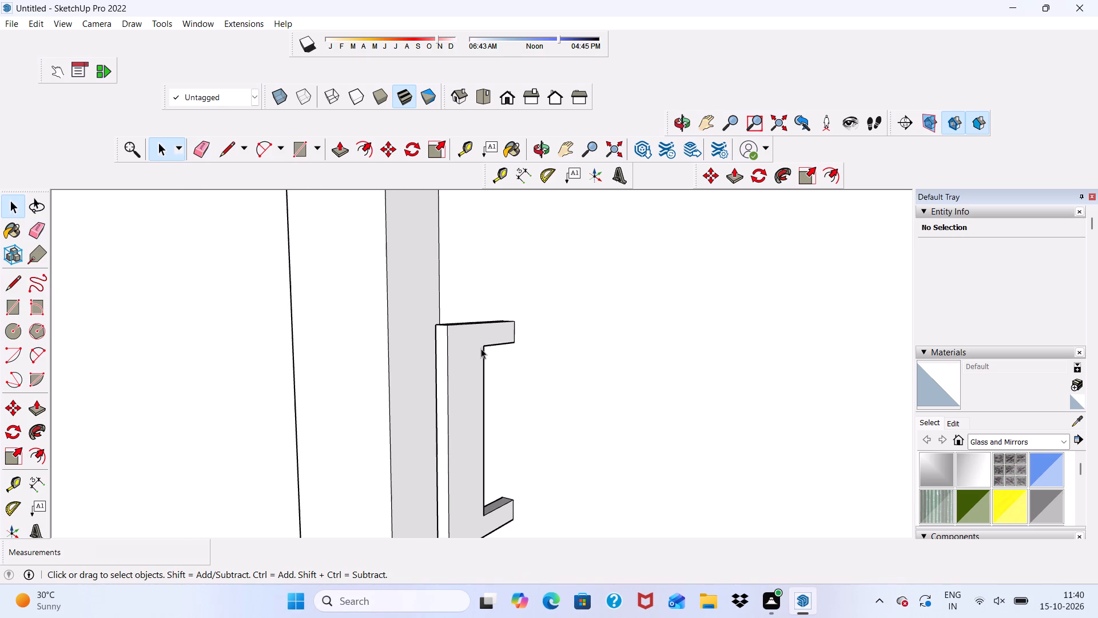
Push the handle's long front face back 1" toward the door to make the grip bar thinner.
scroll(482, 348, down, 5)
middle_drag(511, 357, 609, 338)
scroll(528, 395, up, 2)
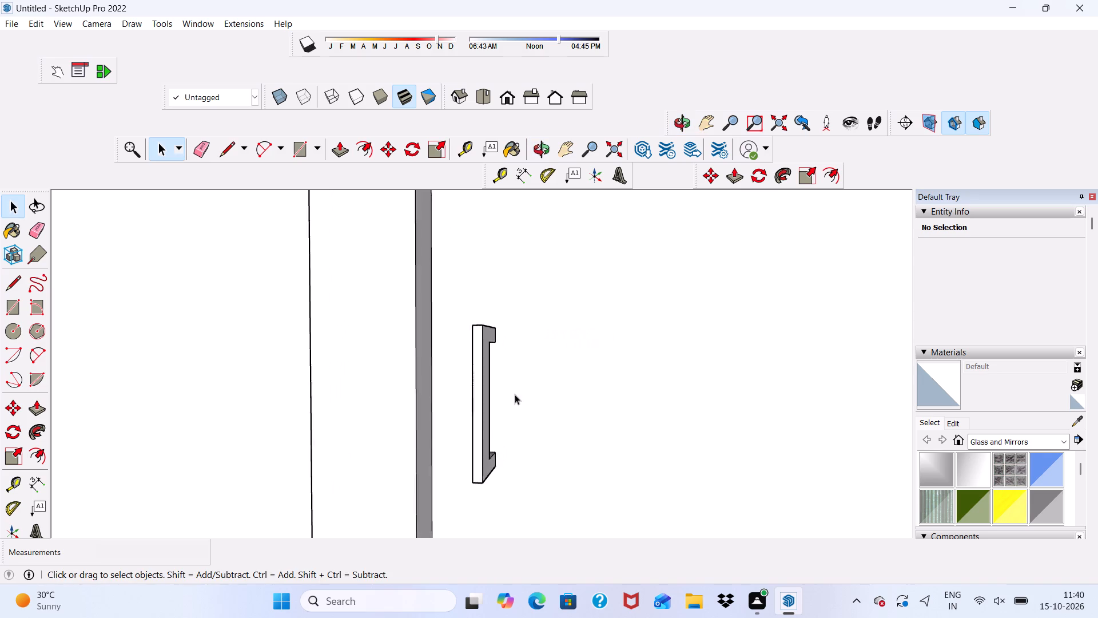
scroll(515, 394, up, 11)
click(460, 374)
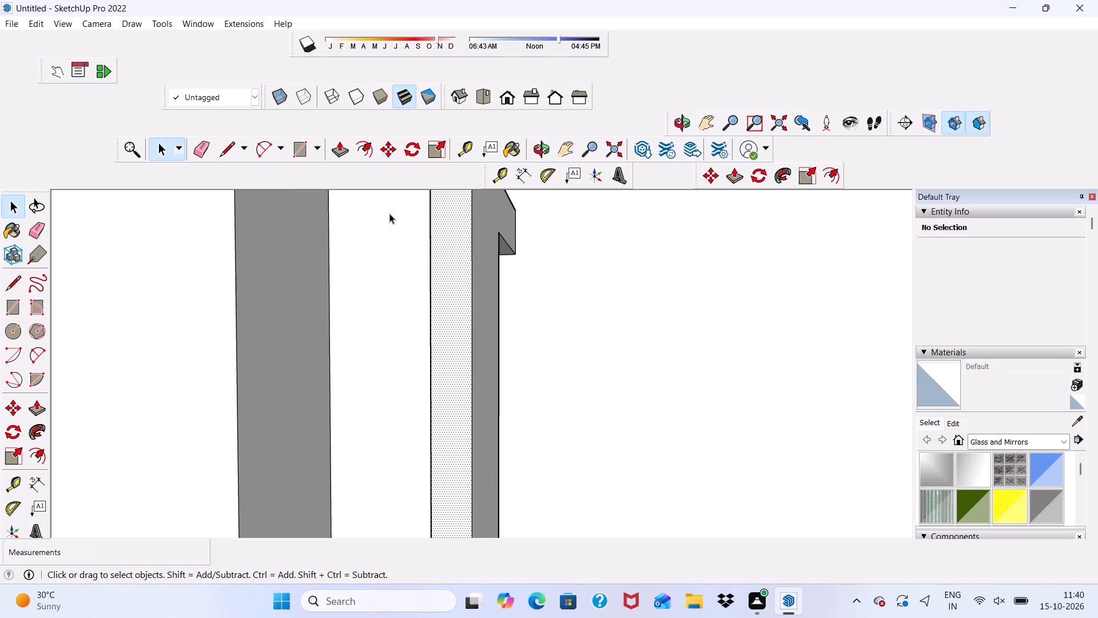
click(341, 145)
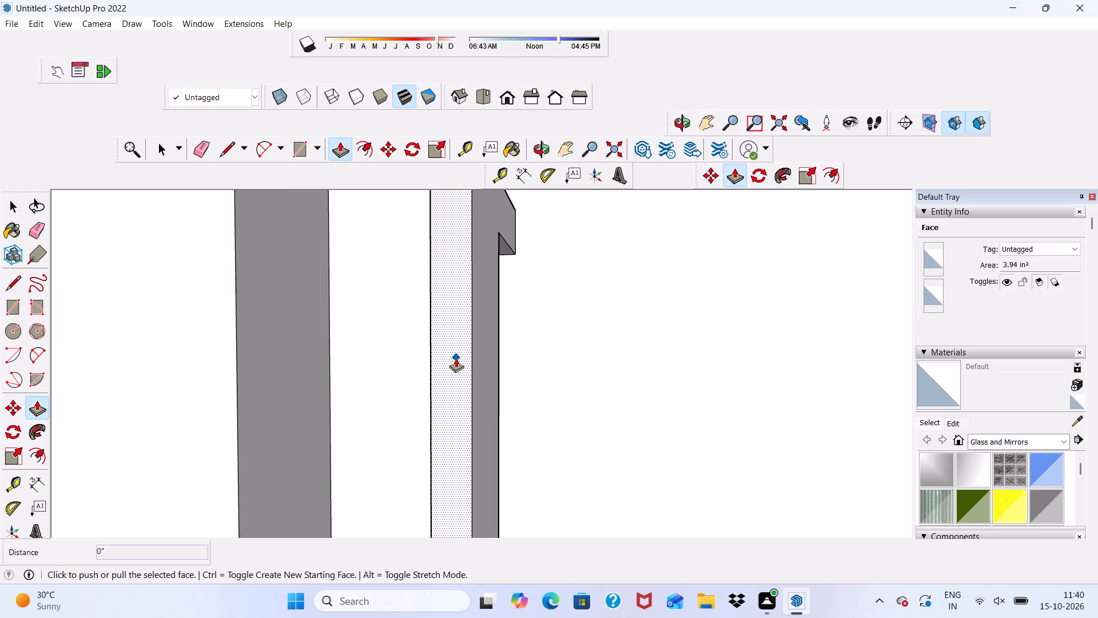
drag(460, 360, 472, 360)
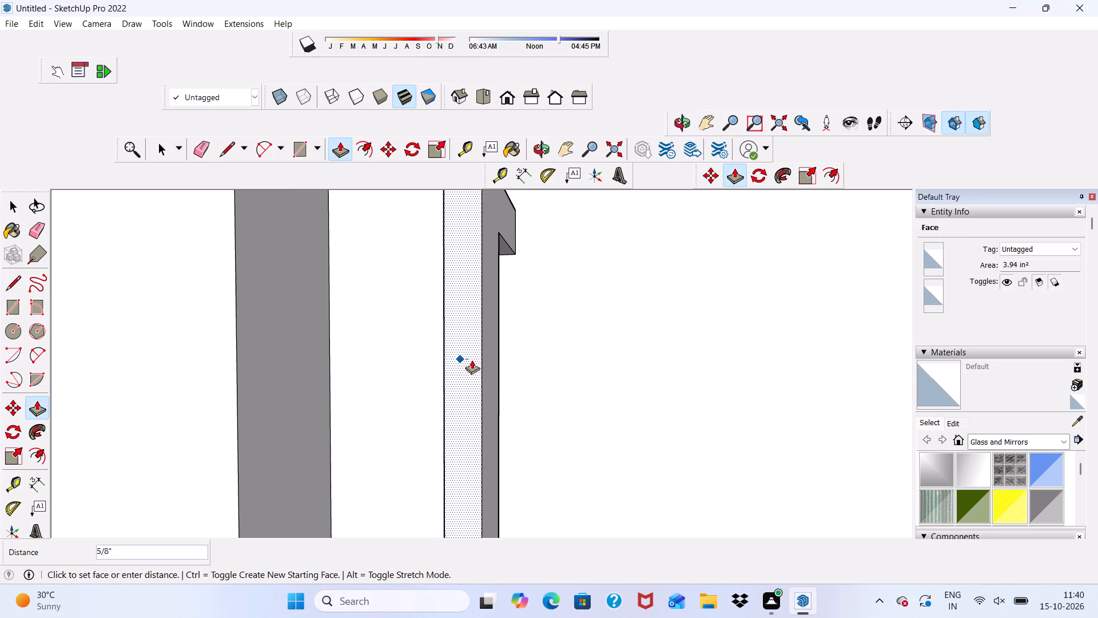
drag(472, 360, 477, 362)
scroll(460, 355, down, 6)
middle_drag(493, 376, 678, 329)
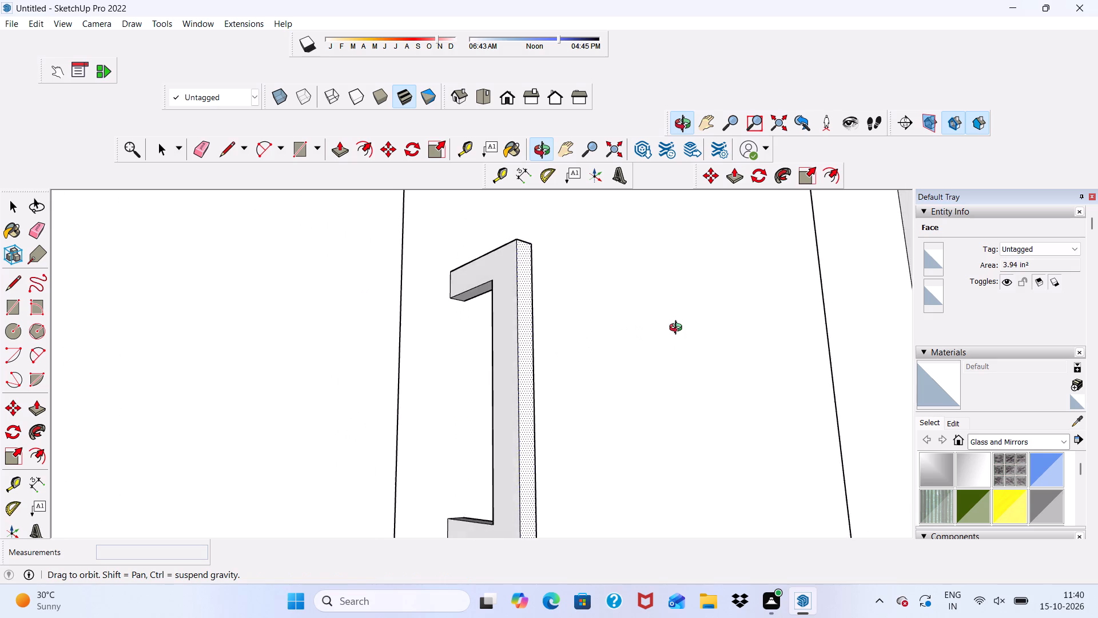
middle_drag(678, 329, 593, 415)
scroll(574, 381, up, 6)
scroll(564, 369, down, 2)
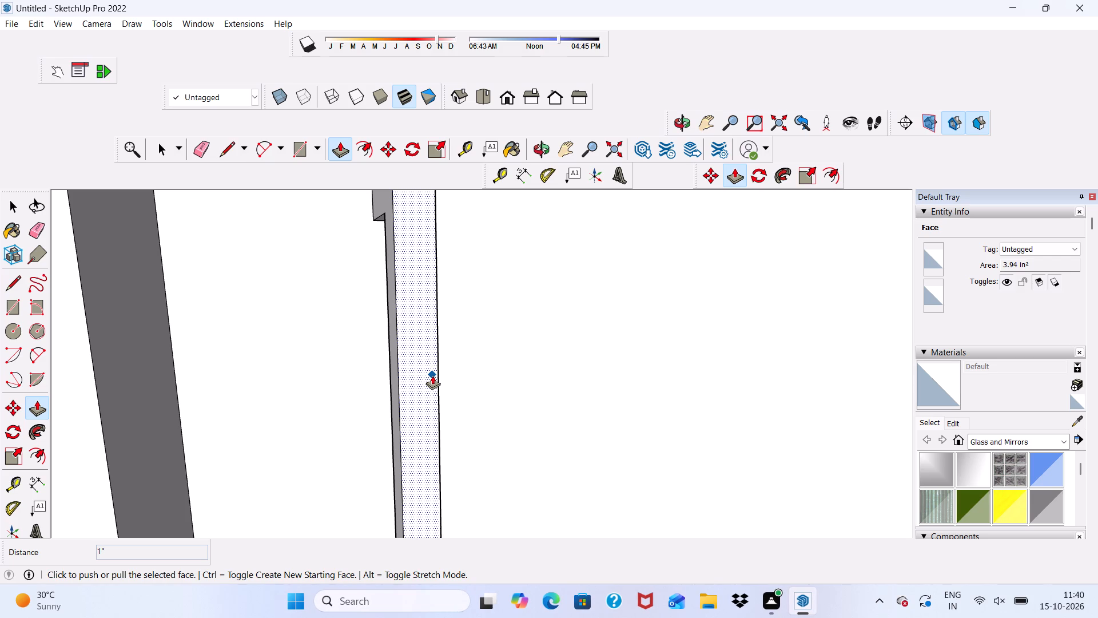
scroll(425, 381, down, 19)
key(space)
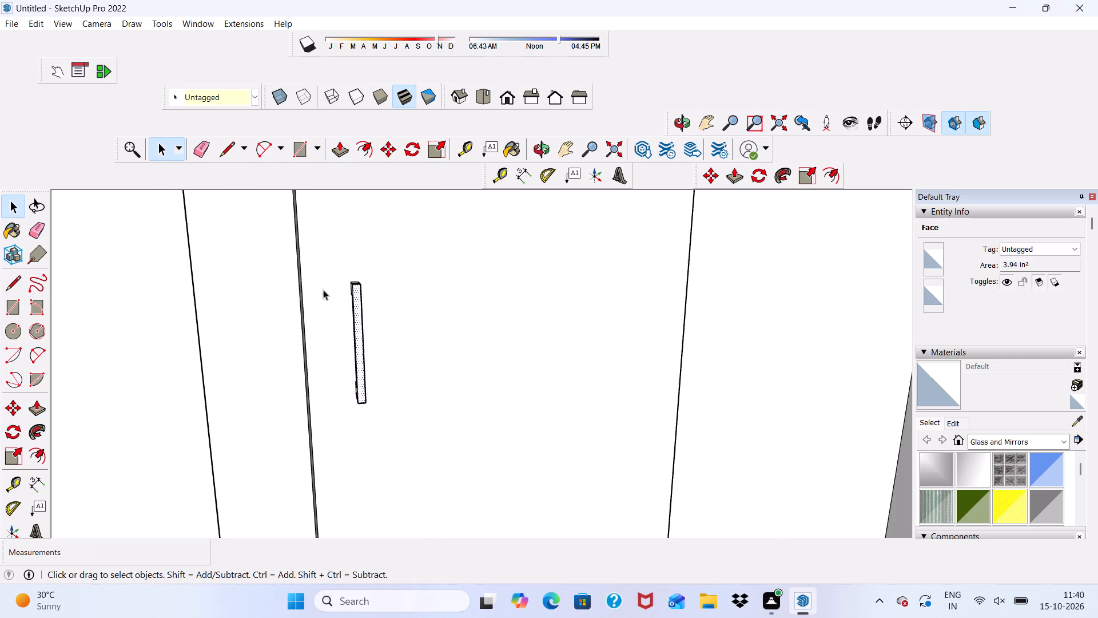
Examine the framed door and its handle through the arc-cut opening and slats, from the front and at an angle.
middle_drag(367, 292, 254, 244)
scroll(302, 257, up, 1)
scroll(292, 291, down, 20)
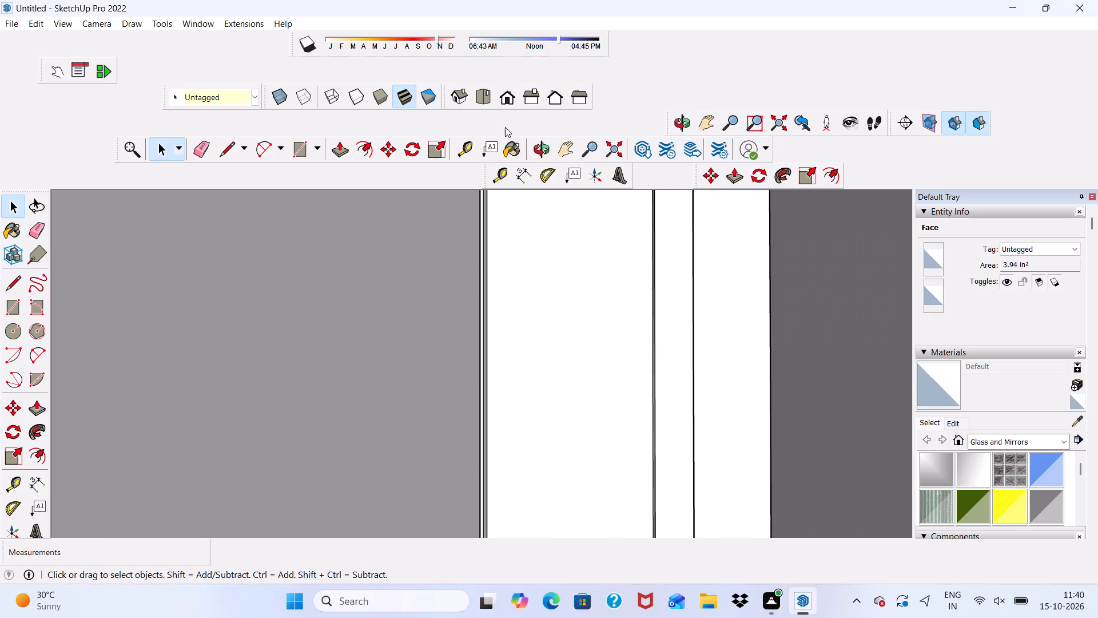
click(508, 90)
scroll(523, 191, down, 20)
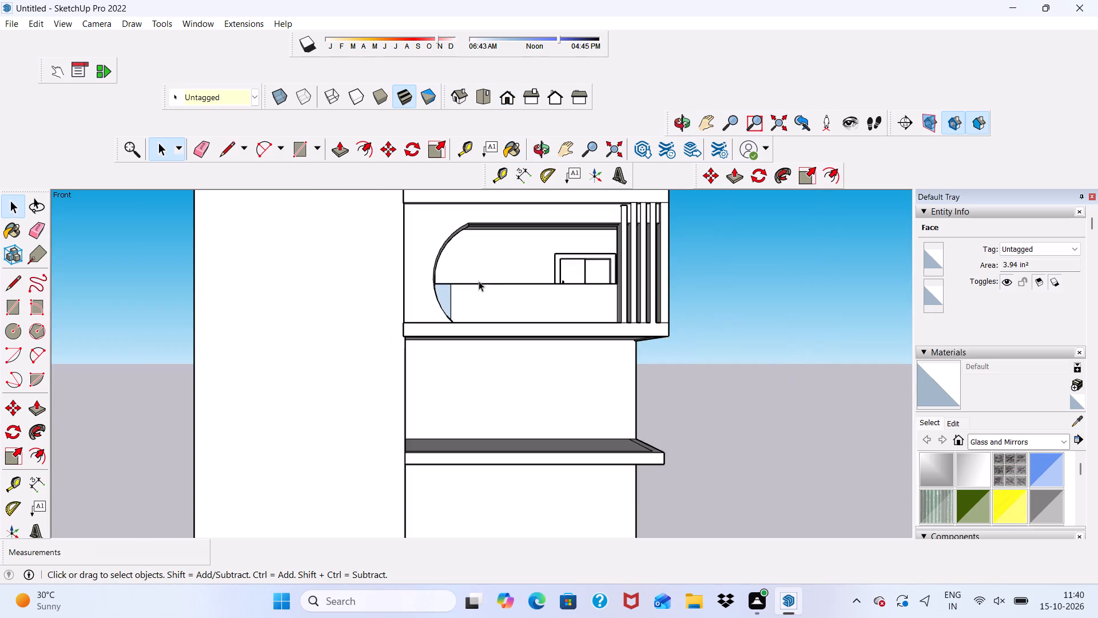
scroll(548, 288, up, 12)
middle_drag(535, 260, 596, 283)
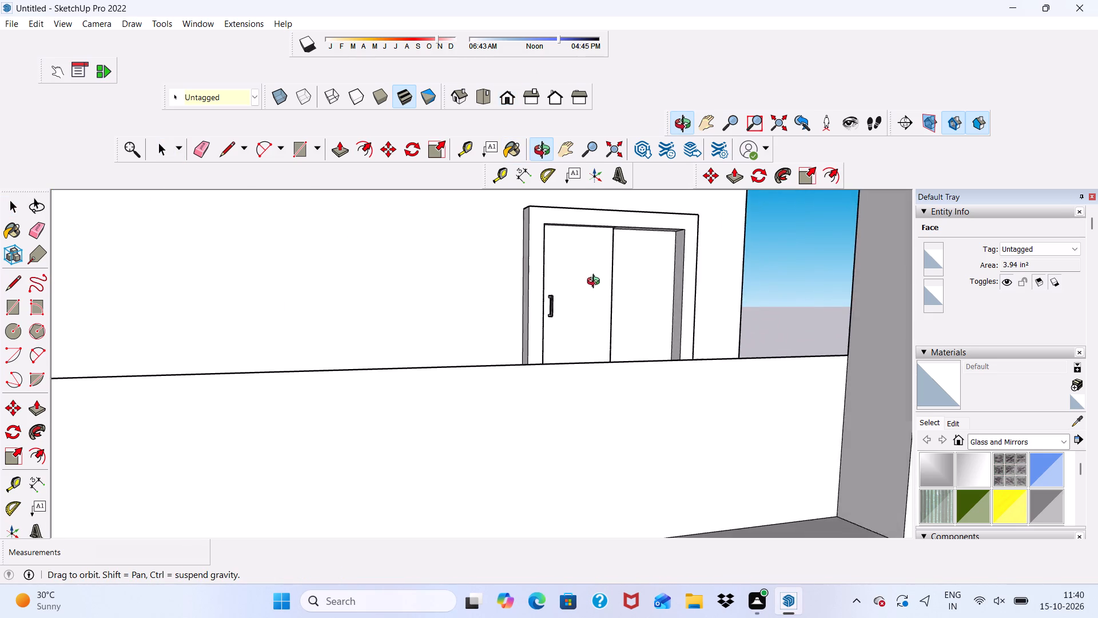
middle_drag(596, 283, 600, 315)
scroll(550, 293, up, 11)
scroll(508, 259, down, 13)
scroll(662, 271, up, 4)
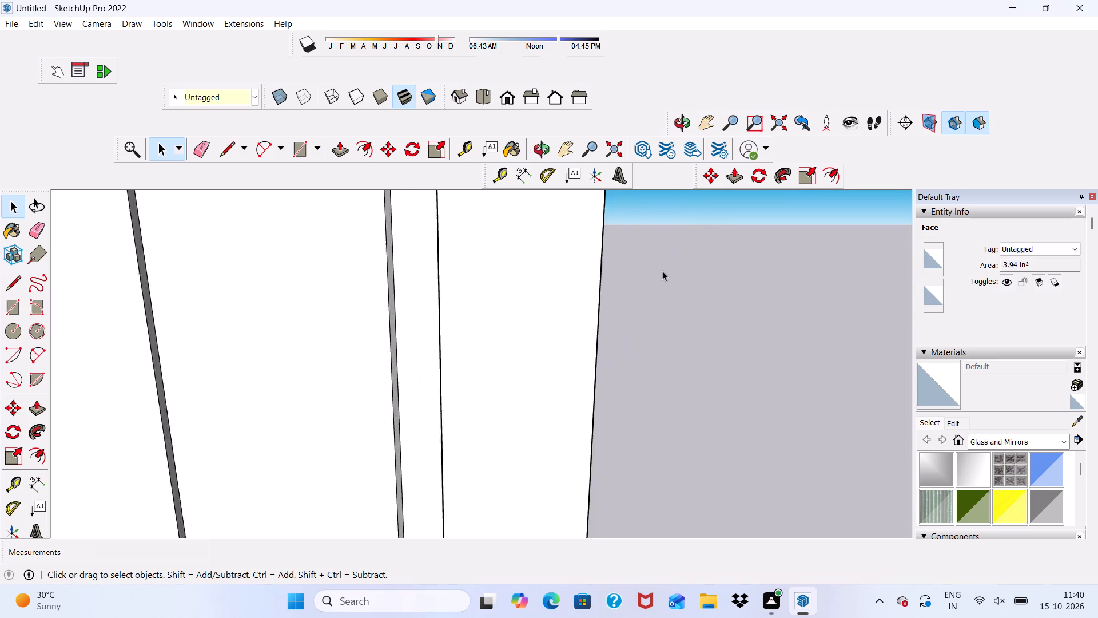
scroll(662, 271, up, 3)
click(663, 271)
scroll(632, 274, down, 7)
scroll(389, 274, down, 6)
middle_drag(380, 300, 583, 306)
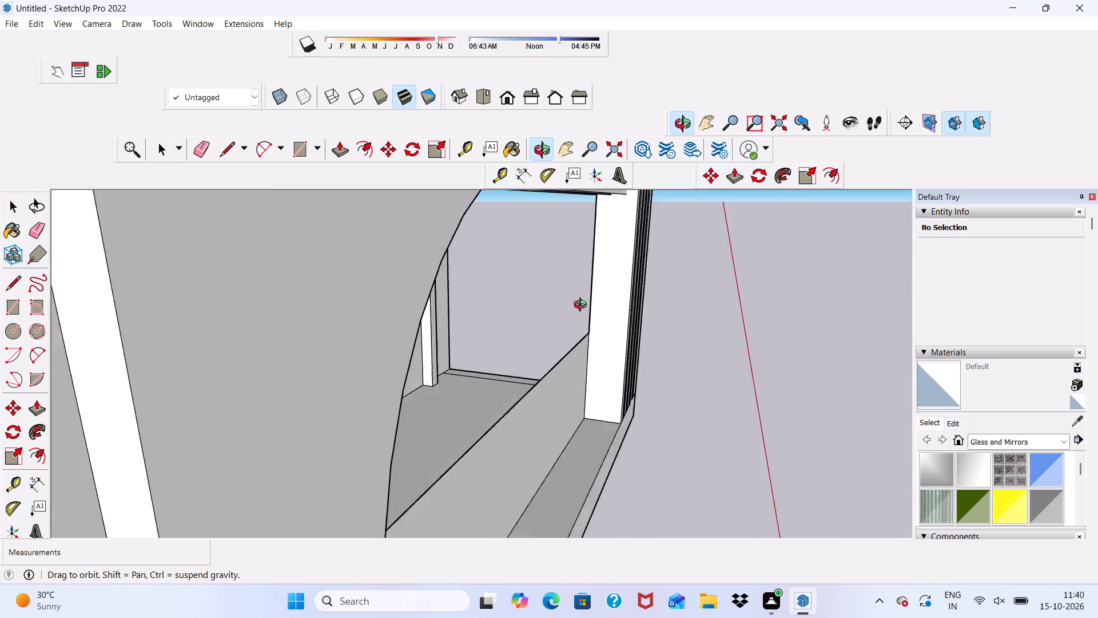
middle_drag(583, 306, 353, 324)
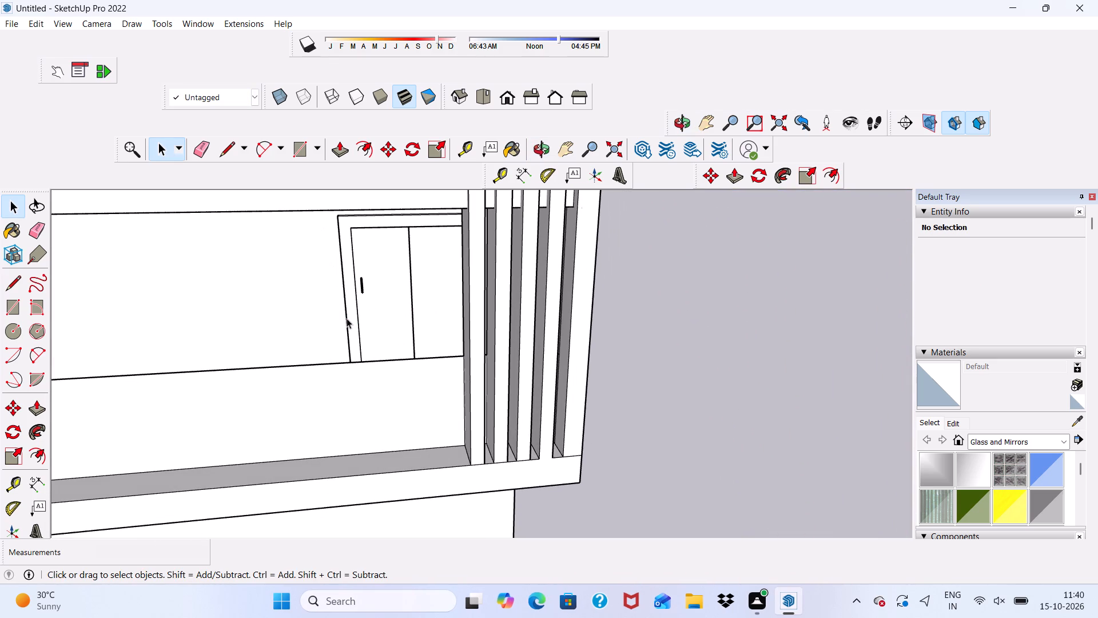
scroll(336, 279, up, 6)
scroll(339, 279, down, 7)
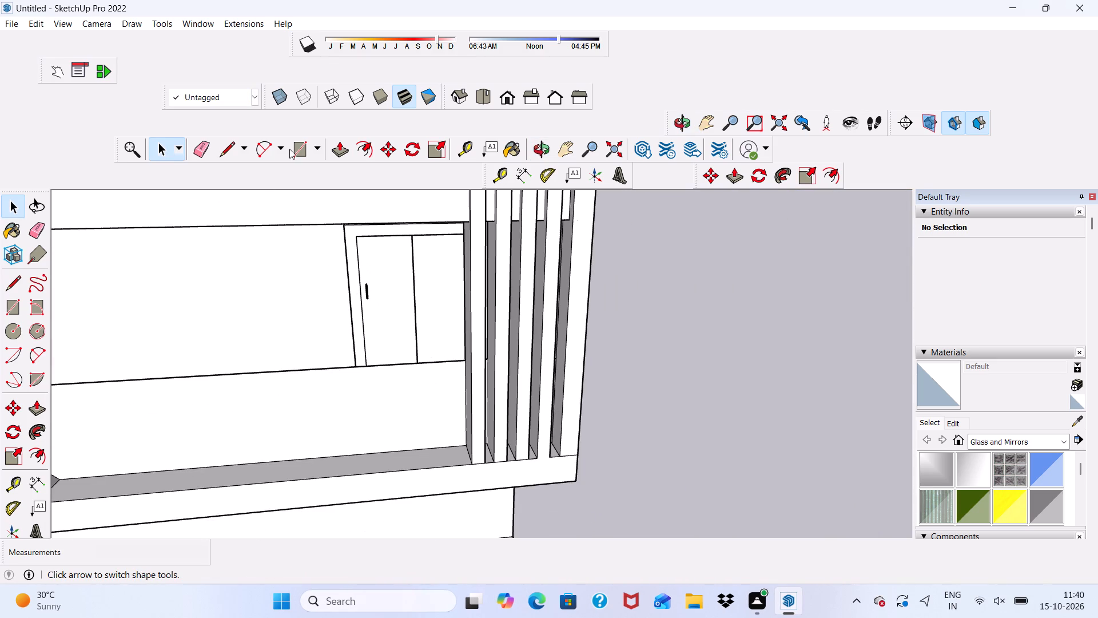
Draw a window rectangle about 5' 6" by 4' 10" on the back wall beside the framed door, seen through the arc-cut opening.
drag(297, 144, 313, 155)
scroll(402, 248, down, 10)
scroll(397, 252, up, 6)
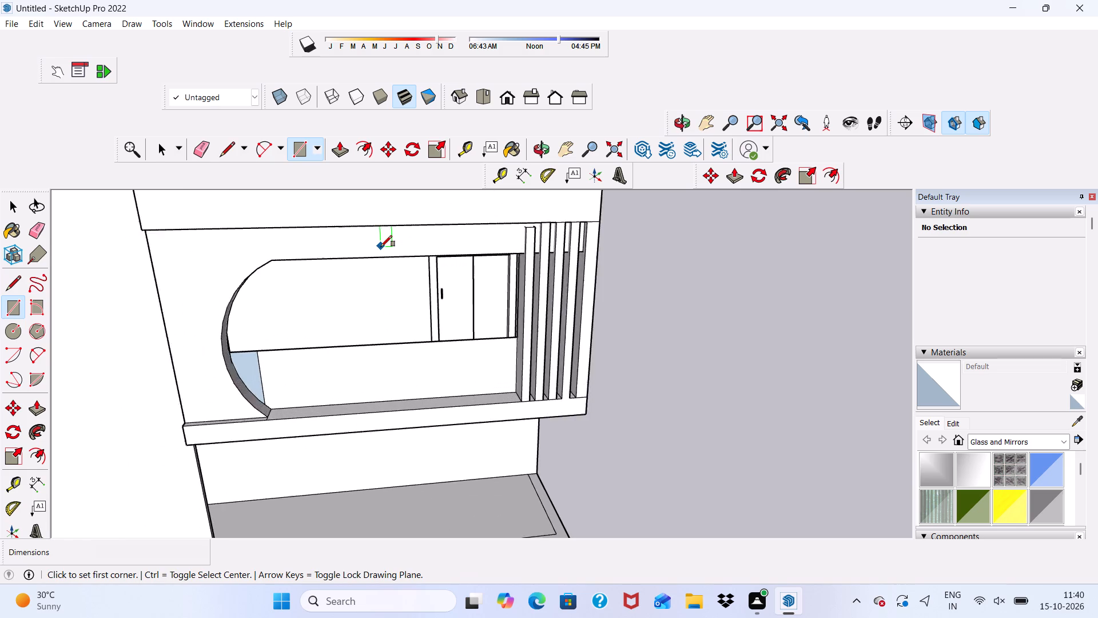
scroll(381, 247, up, 7)
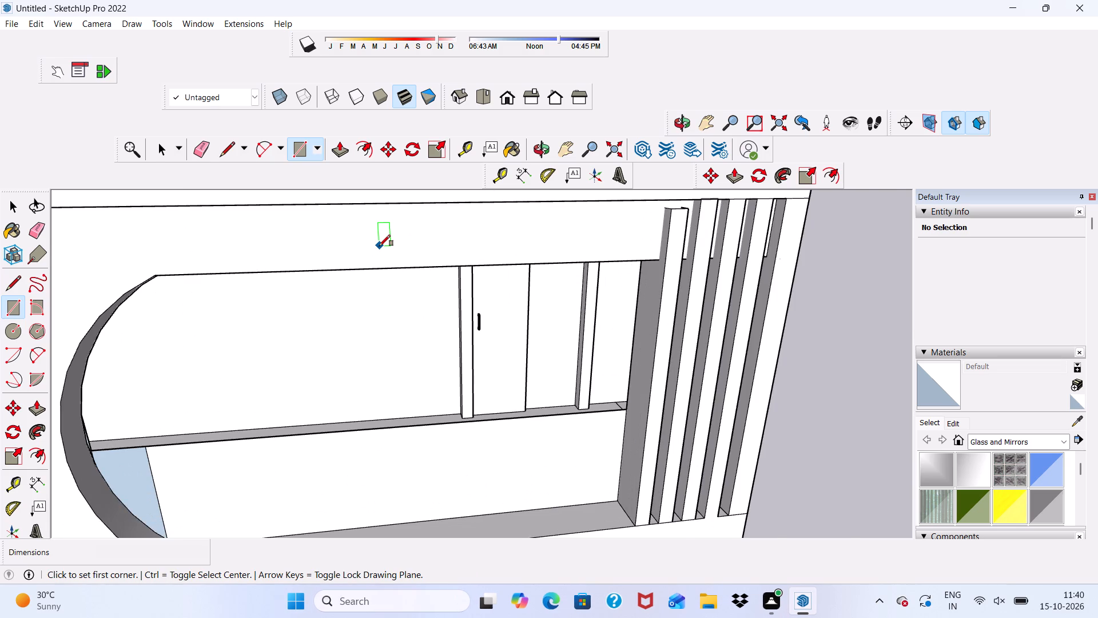
scroll(379, 246, up, 3)
scroll(379, 246, down, 4)
scroll(341, 310, down, 5)
middle_drag(345, 323, 329, 204)
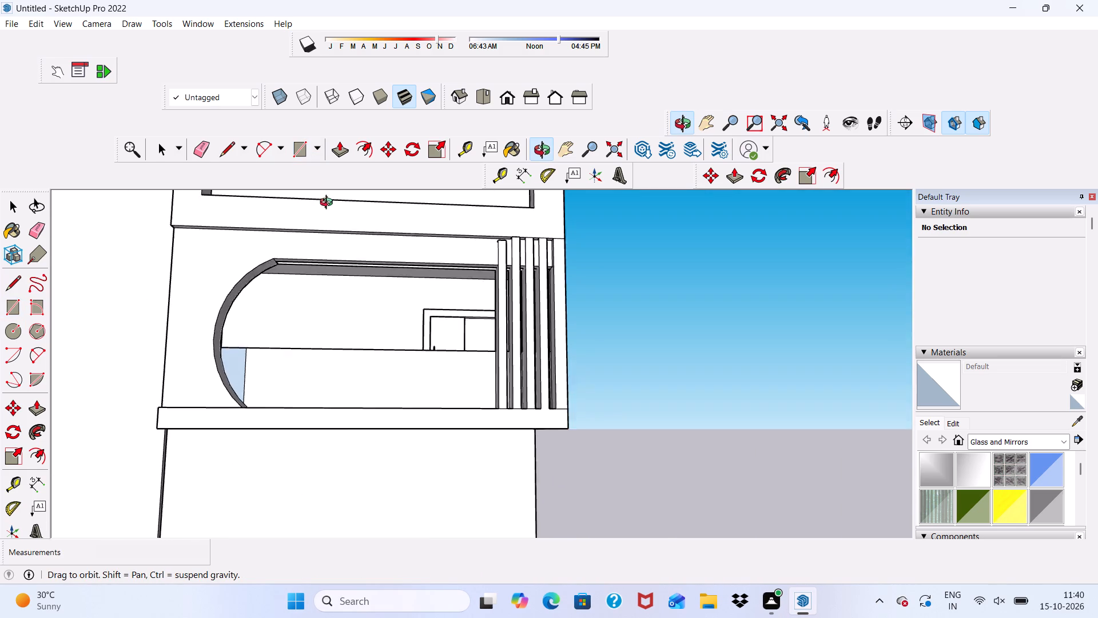
middle_drag(329, 204, 327, 193)
scroll(361, 291, up, 12)
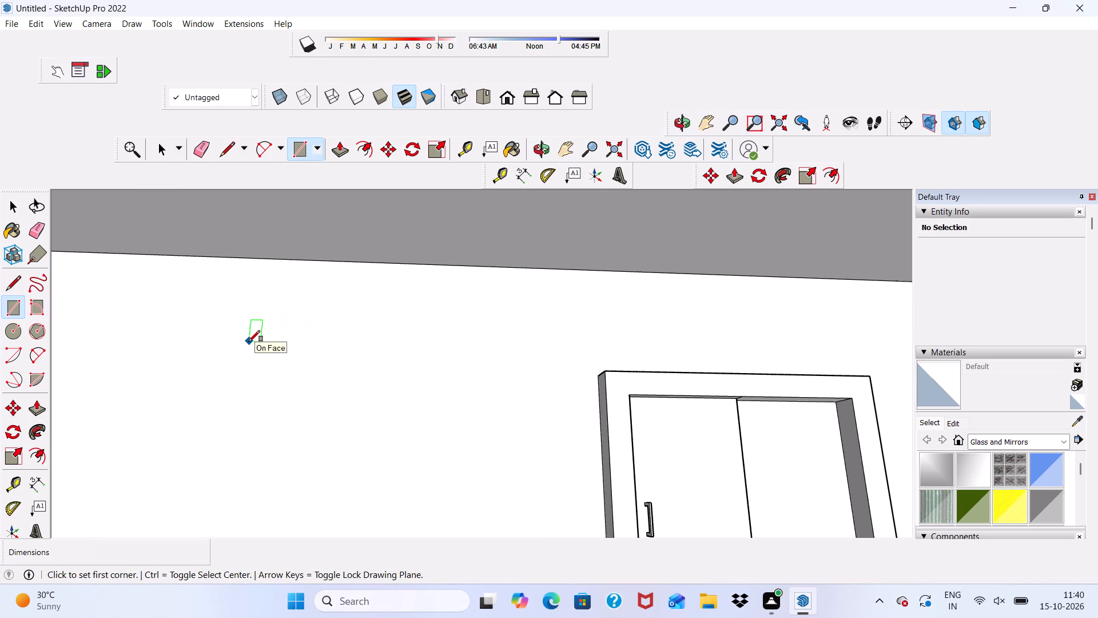
click(249, 342)
scroll(430, 354, down, 5)
scroll(417, 452, up, 3)
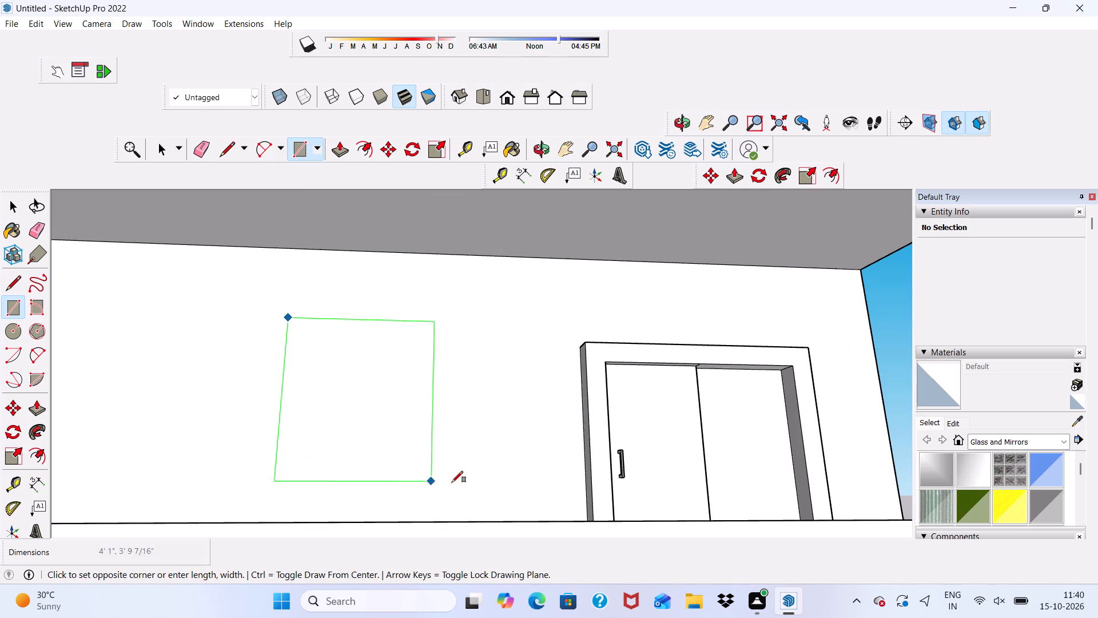
scroll(433, 473, down, 8)
middle_drag(463, 472, 469, 521)
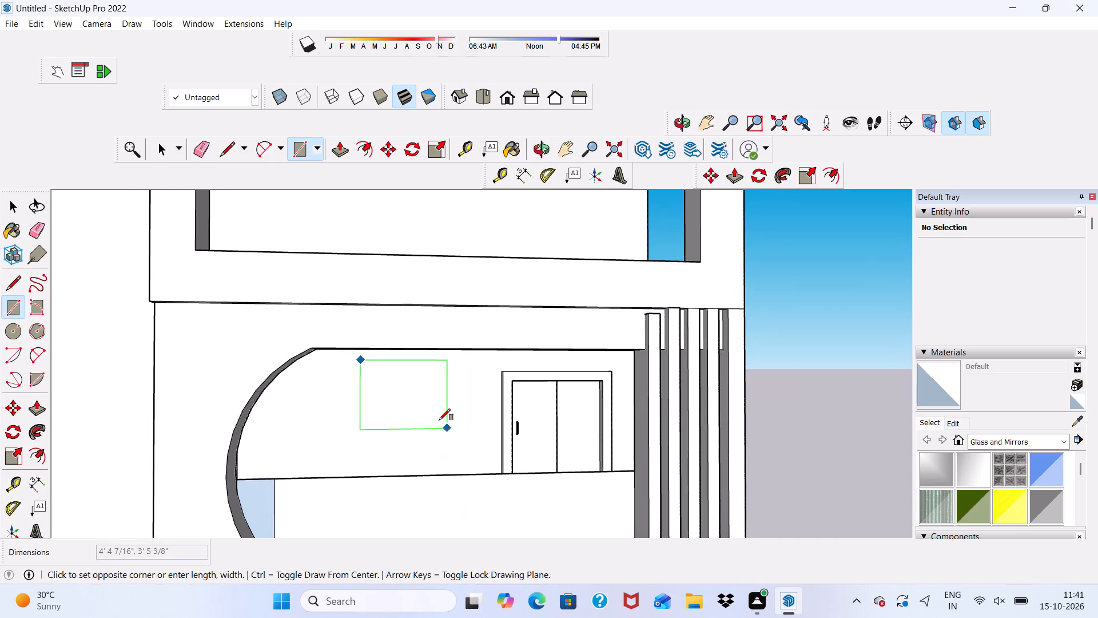
scroll(439, 420, up, 5)
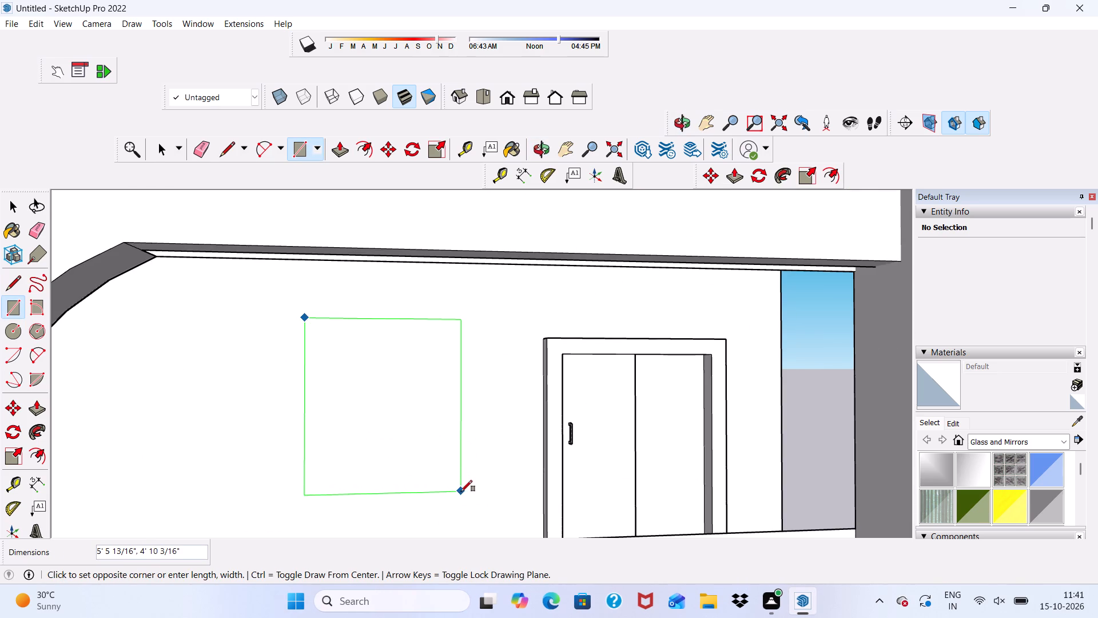
click(461, 492)
Offset the window rectangle's outline 3" inward to form its frame border.
click(363, 150)
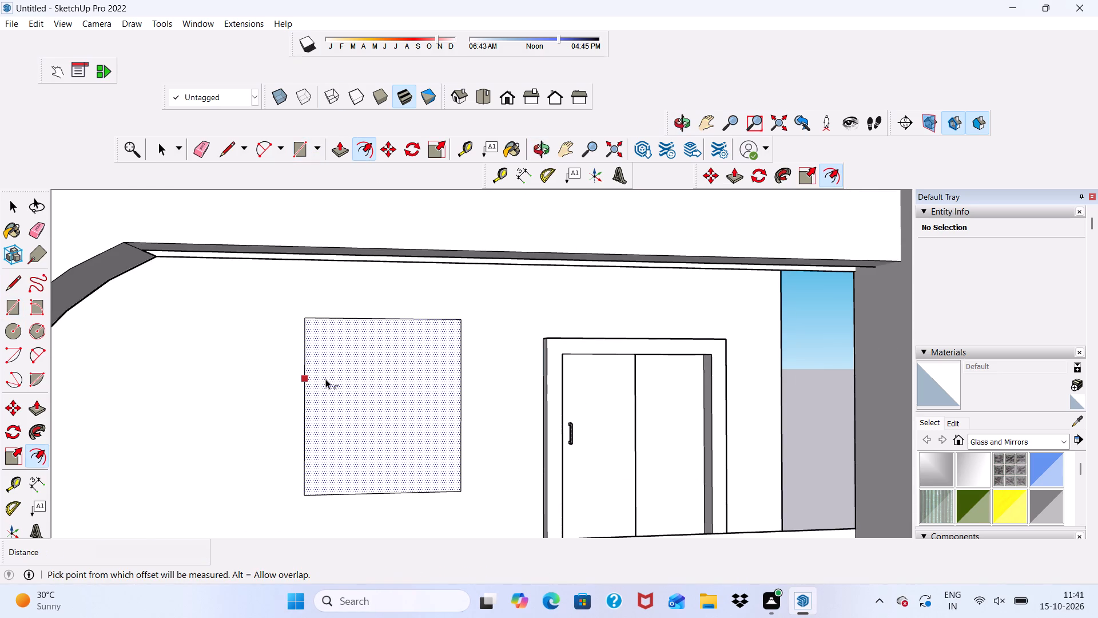
click(325, 379)
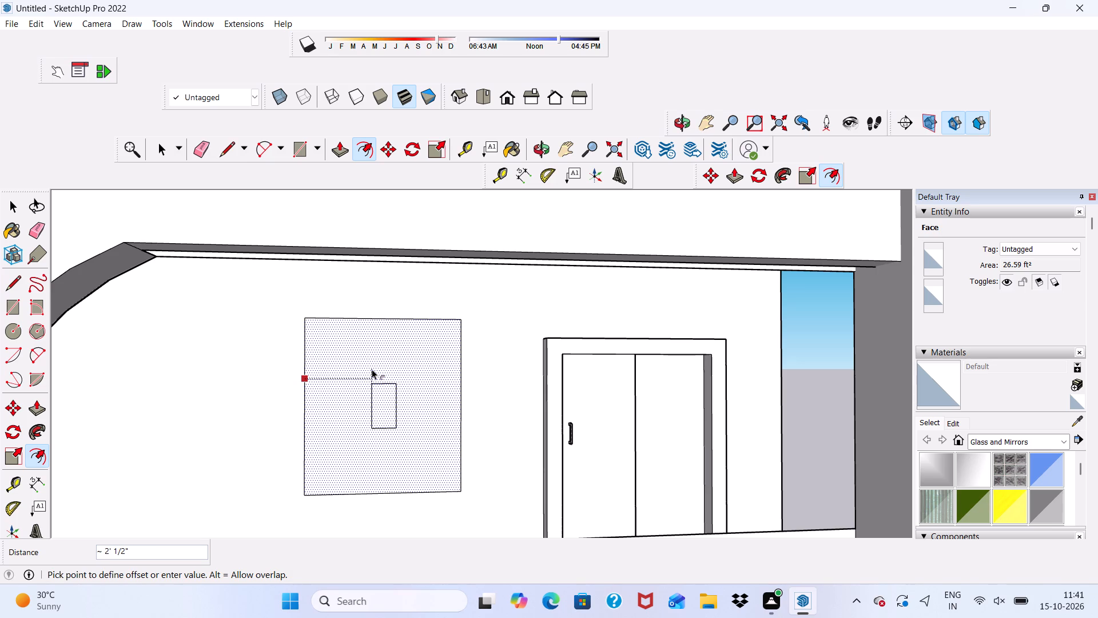
key(3)
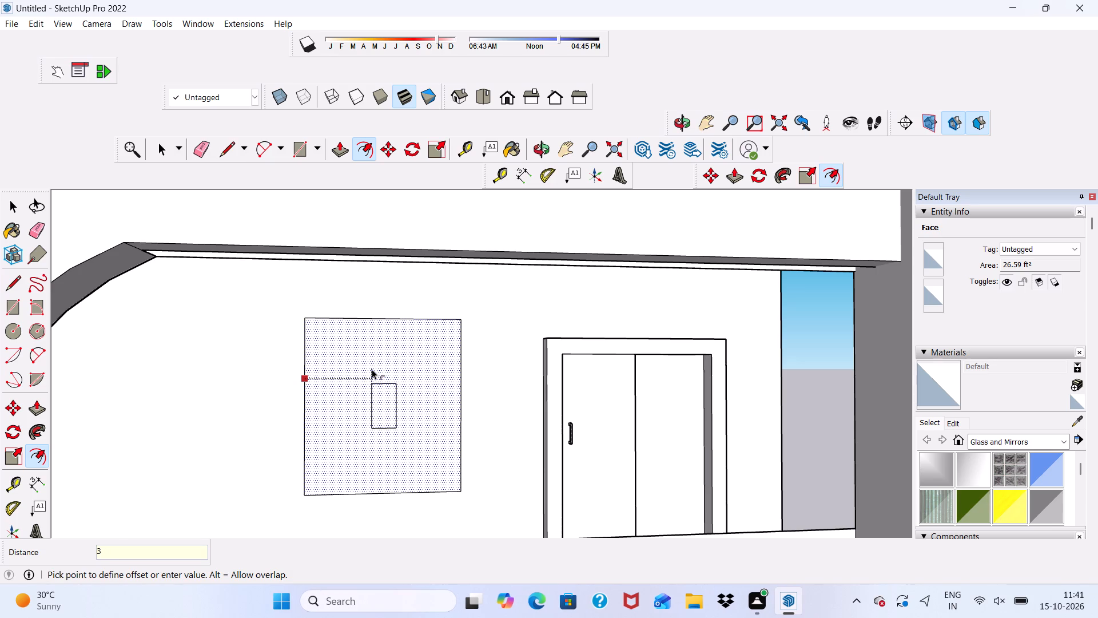
key(shift+quotedbl)
key(Return)
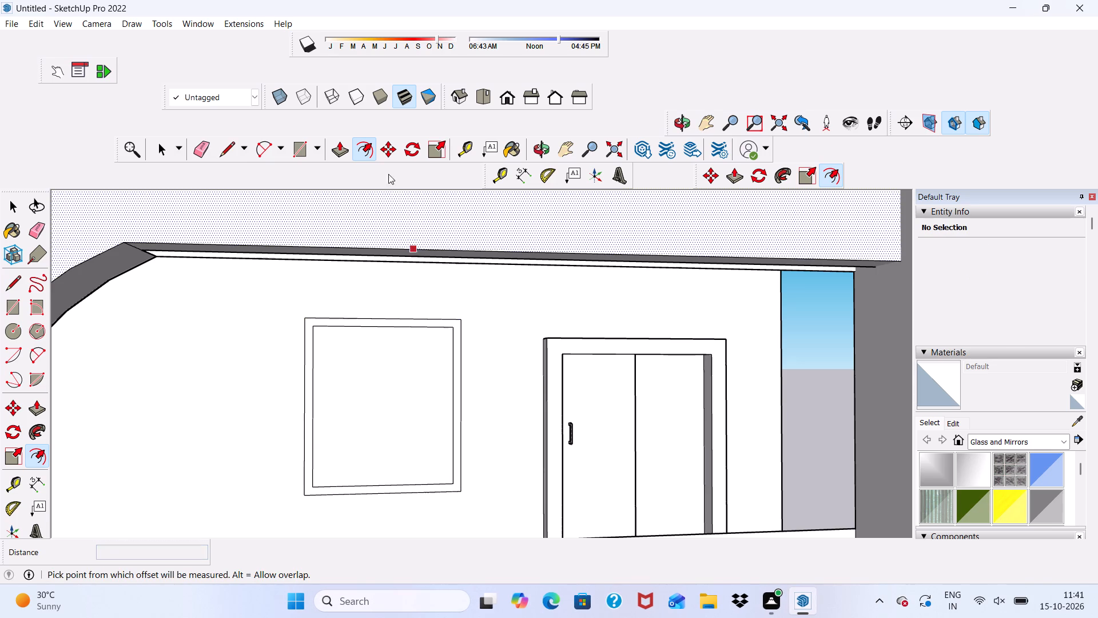
Draw a vertical mullion rectangle about 3 7/16" wide from the midpoint of the window's inner top edge down to the inner bottom edge.
click(300, 146)
scroll(359, 348, up, 2)
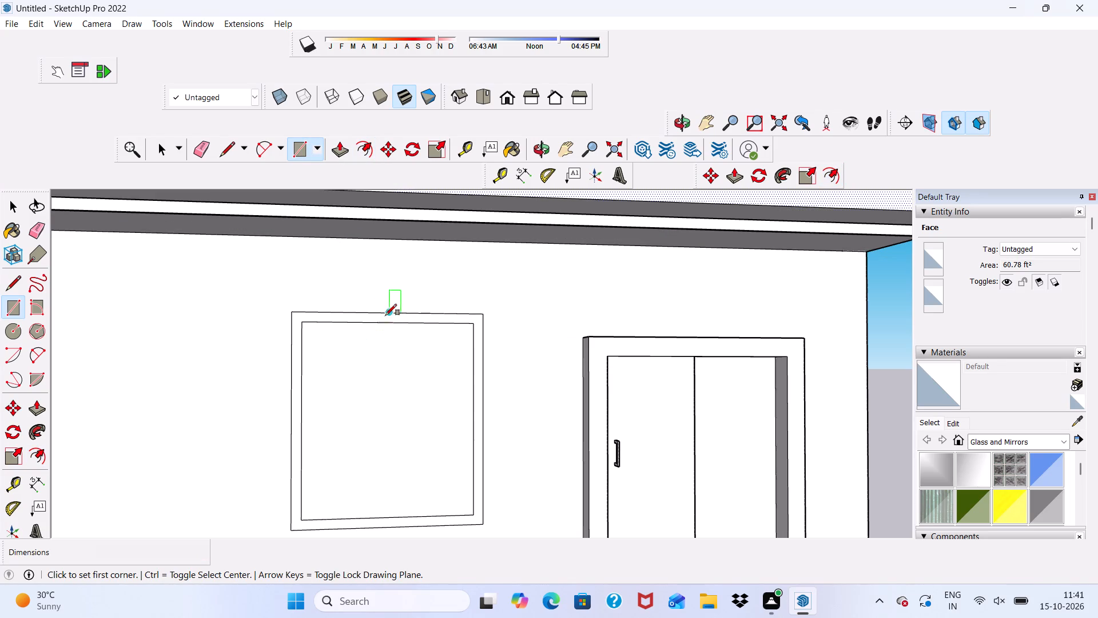
click(391, 320)
scroll(384, 276, down, 6)
scroll(371, 468, up, 3)
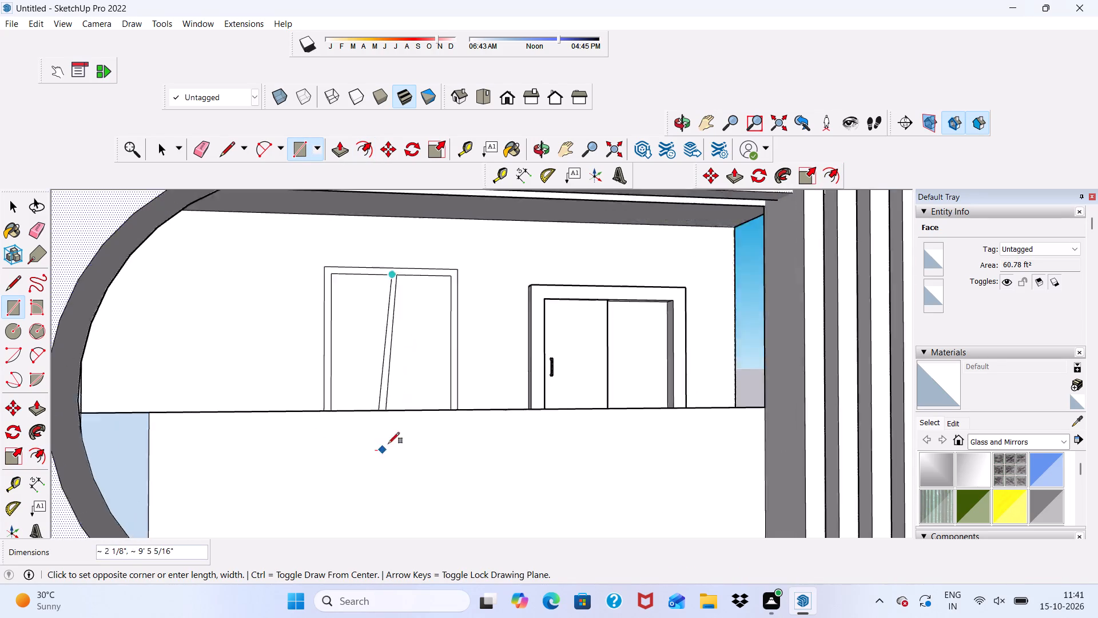
scroll(388, 443, up, 3)
scroll(401, 383, up, 3)
scroll(401, 383, down, 2)
middle_drag(401, 383, 425, 513)
middle_drag(425, 438, 400, 275)
scroll(400, 268, up, 1)
scroll(363, 365, down, 12)
scroll(439, 480, up, 6)
scroll(429, 419, down, 5)
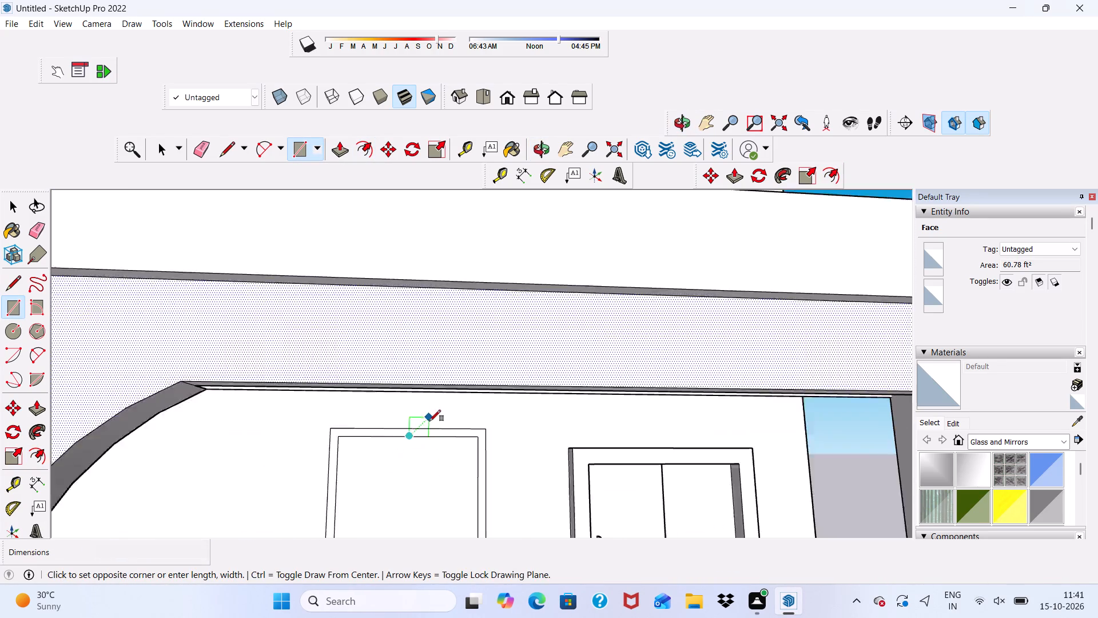
scroll(429, 421, down, 2)
scroll(408, 356, down, 6)
scroll(432, 466, up, 6)
scroll(400, 432, down, 2)
middle_drag(399, 438, 406, 497)
scroll(407, 488, up, 6)
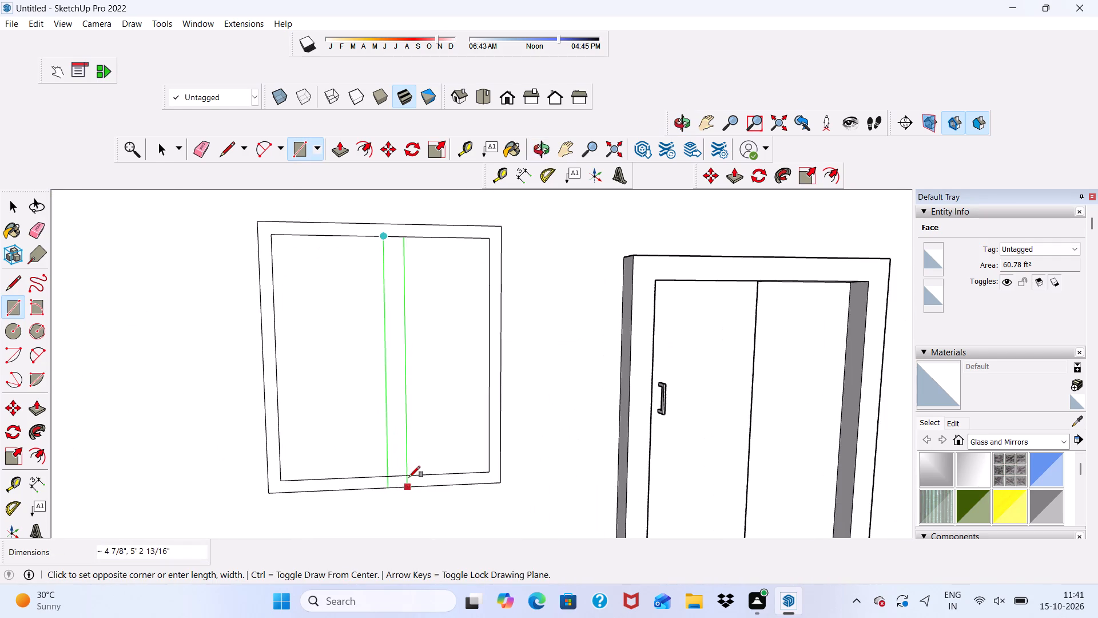
scroll(409, 471, up, 3)
click(399, 479)
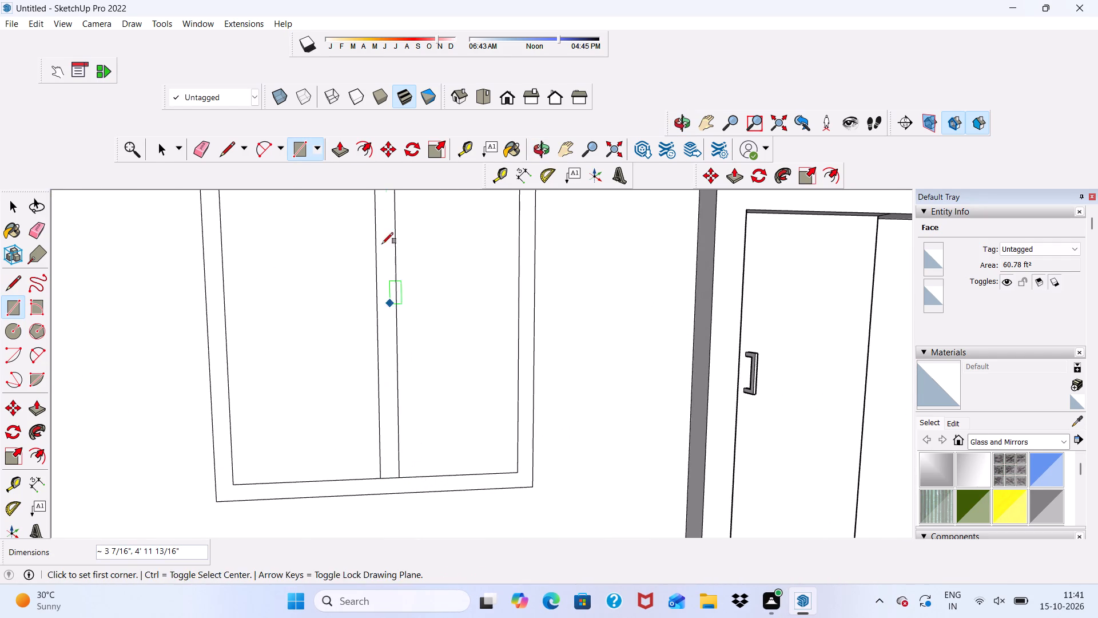
Erase the short edges at the mullion's bottom and top ends so it merges with the window frame.
click(201, 149)
scroll(405, 401, up, 5)
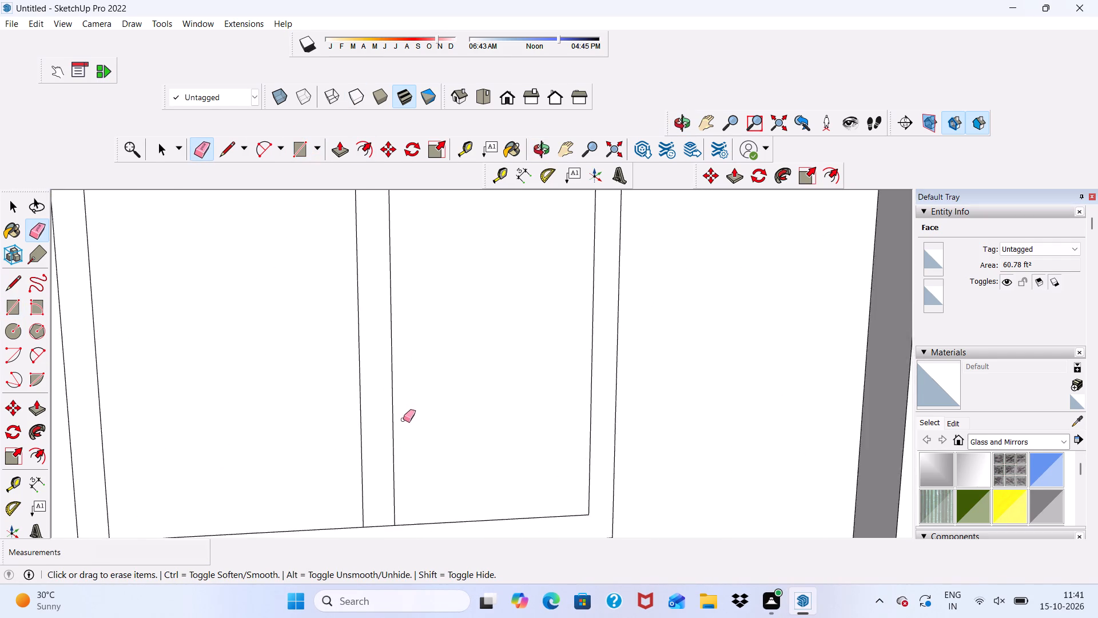
scroll(375, 532, down, 1)
scroll(369, 514, up, 2)
scroll(399, 346, down, 6)
scroll(371, 485, up, 6)
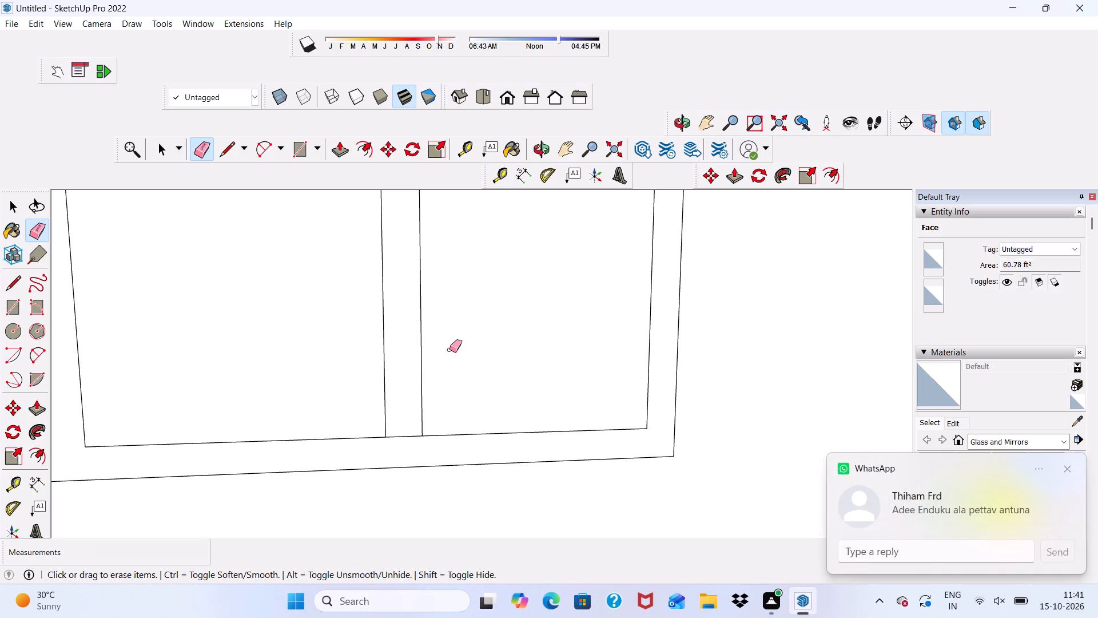
scroll(498, 372, down, 6)
scroll(470, 382, up, 7)
drag(419, 425, 416, 442)
scroll(433, 402, down, 6)
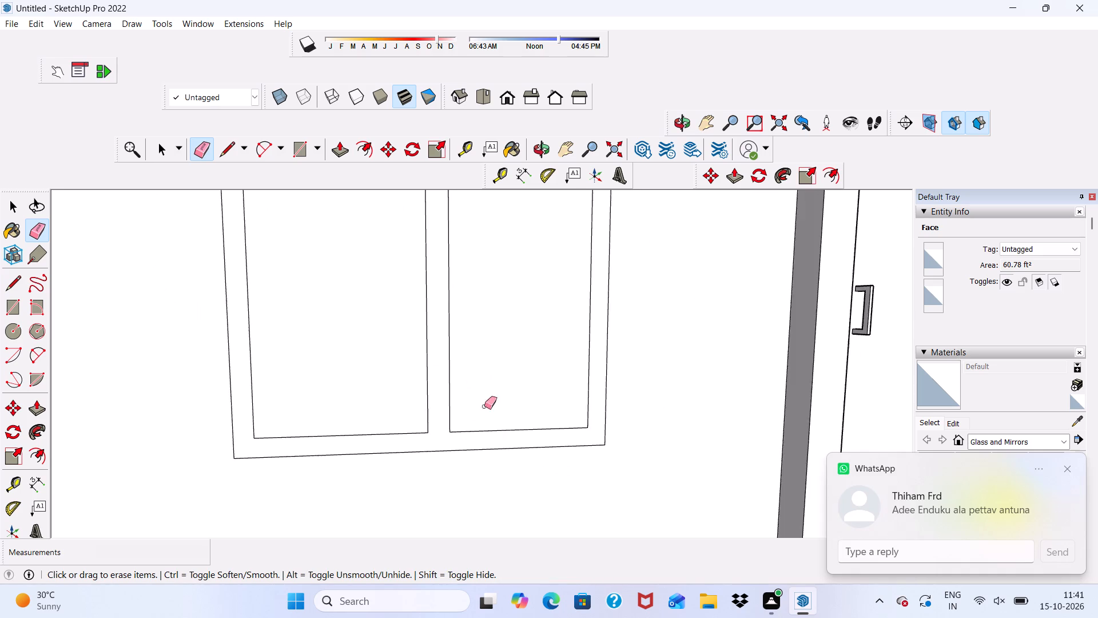
scroll(484, 406, down, 9)
scroll(428, 248, up, 8)
drag(452, 225, 454, 238)
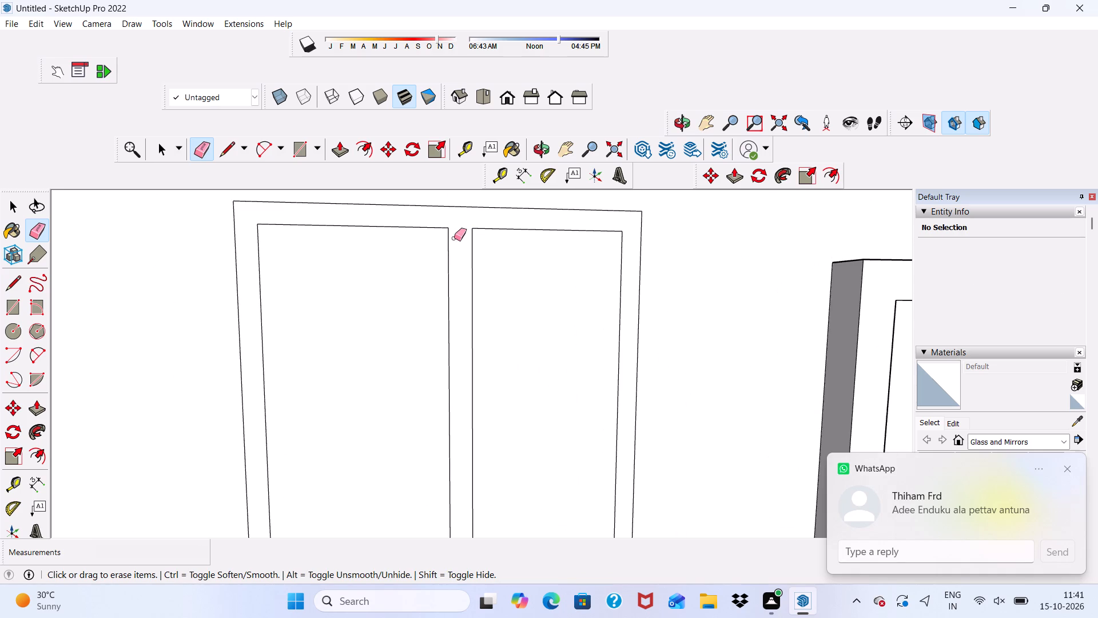
scroll(454, 238, down, 5)
scroll(477, 208, up, 4)
Push/Pull the merged window frame and mullion face 3" out from the wall.
key(space)
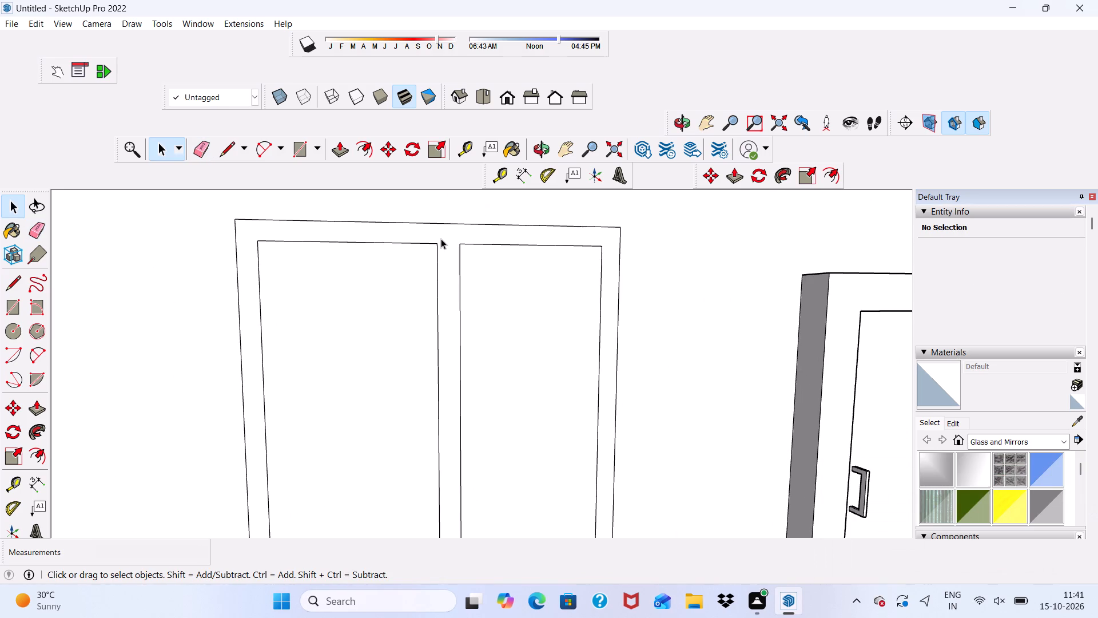
click(441, 239)
click(338, 143)
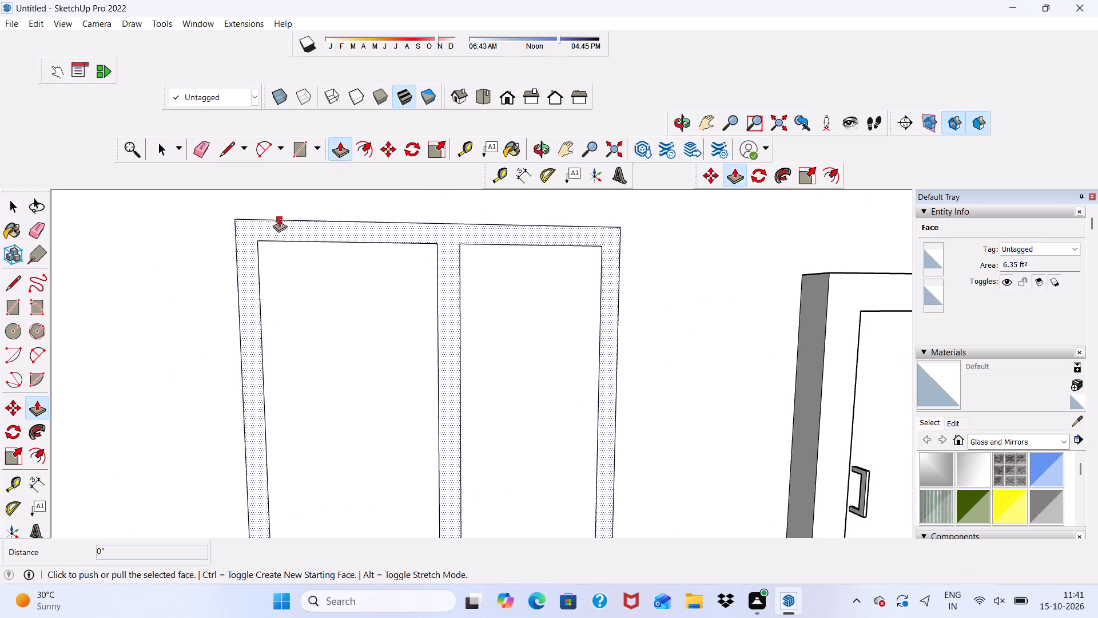
click(270, 223)
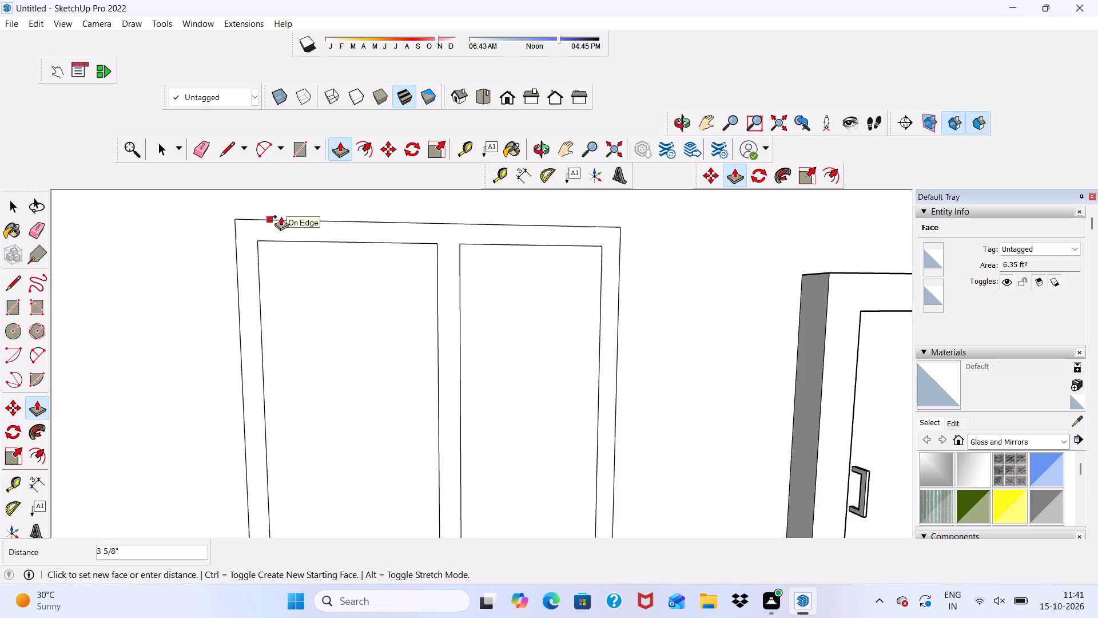
key(3)
key(shift+quotedbl)
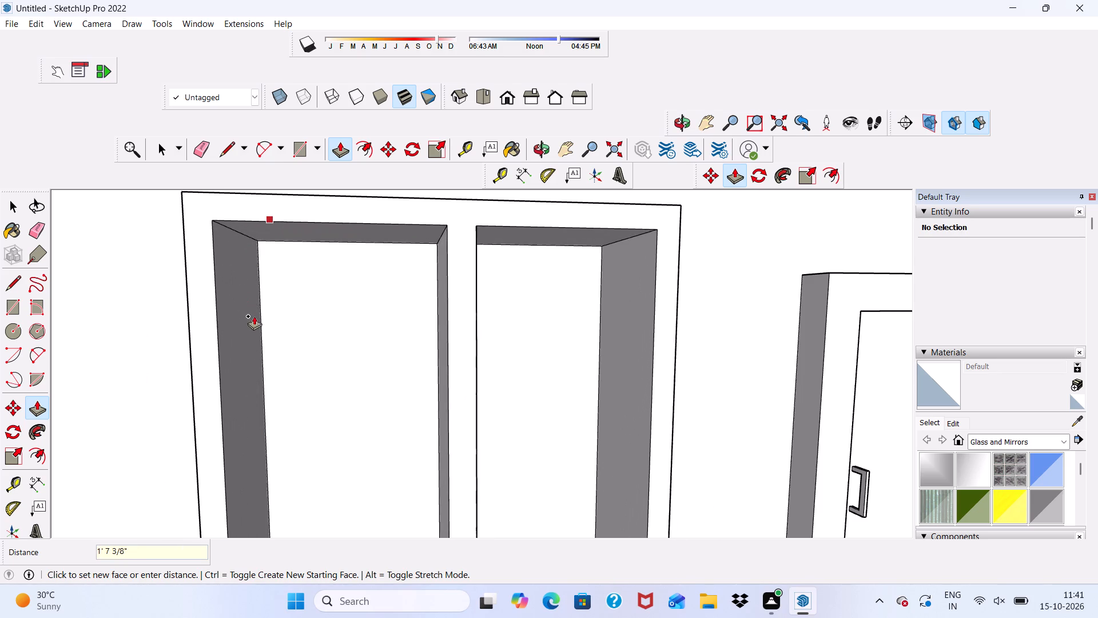
key(3)
key(shift+quotedbl)
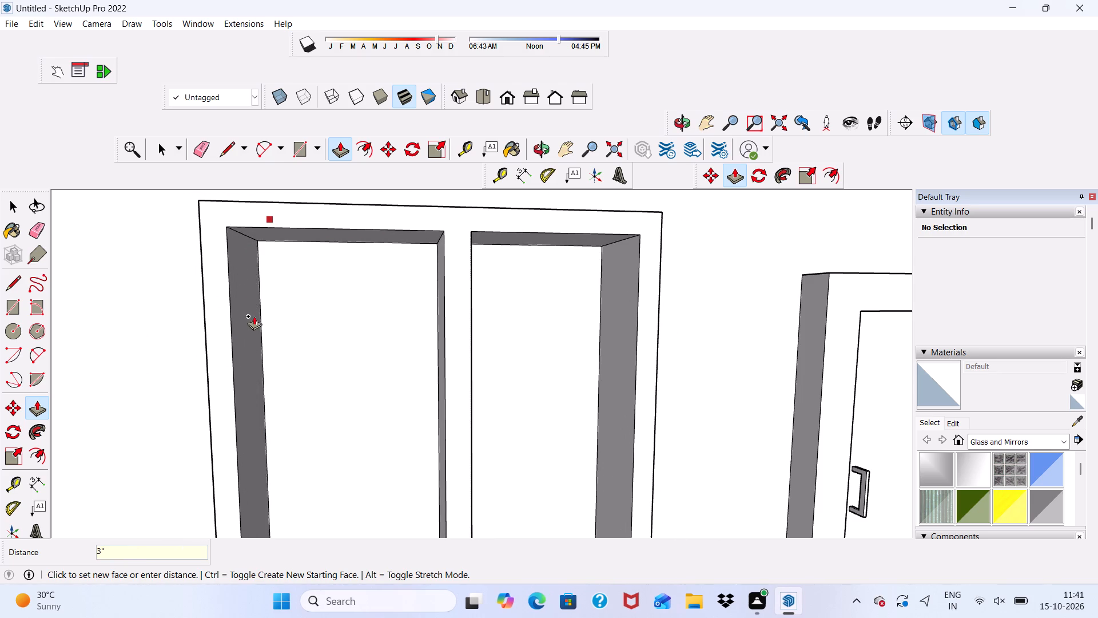
key(Return)
key(space)
Examine the new two-pane window beside the door and the whole structure from the front and from below.
scroll(249, 359, down, 9)
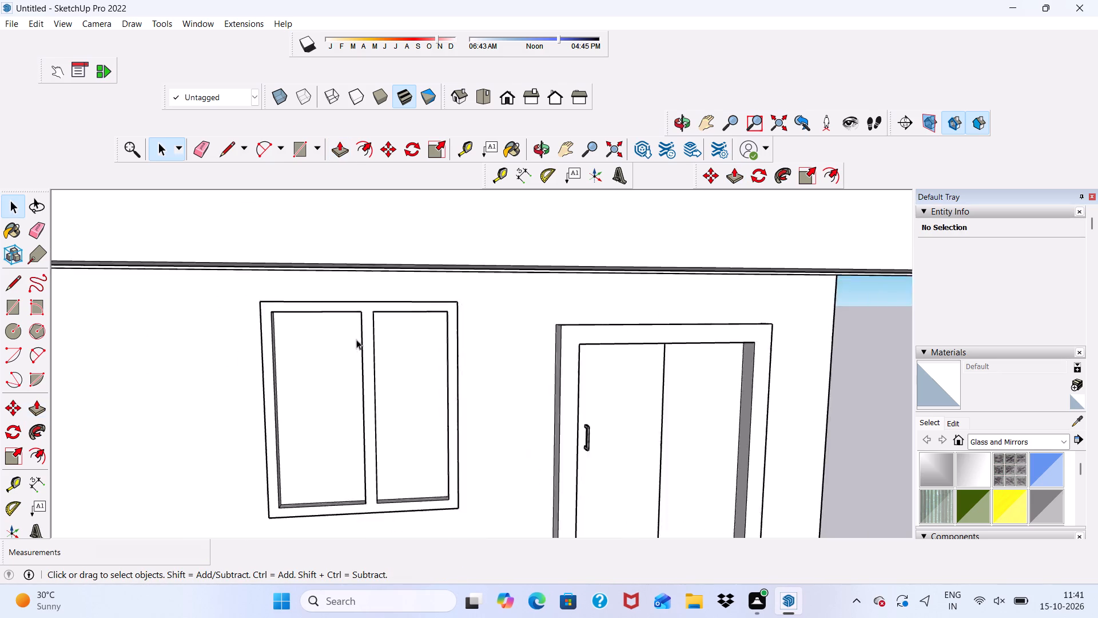
scroll(356, 339, down, 9)
middle_drag(368, 373, 292, 358)
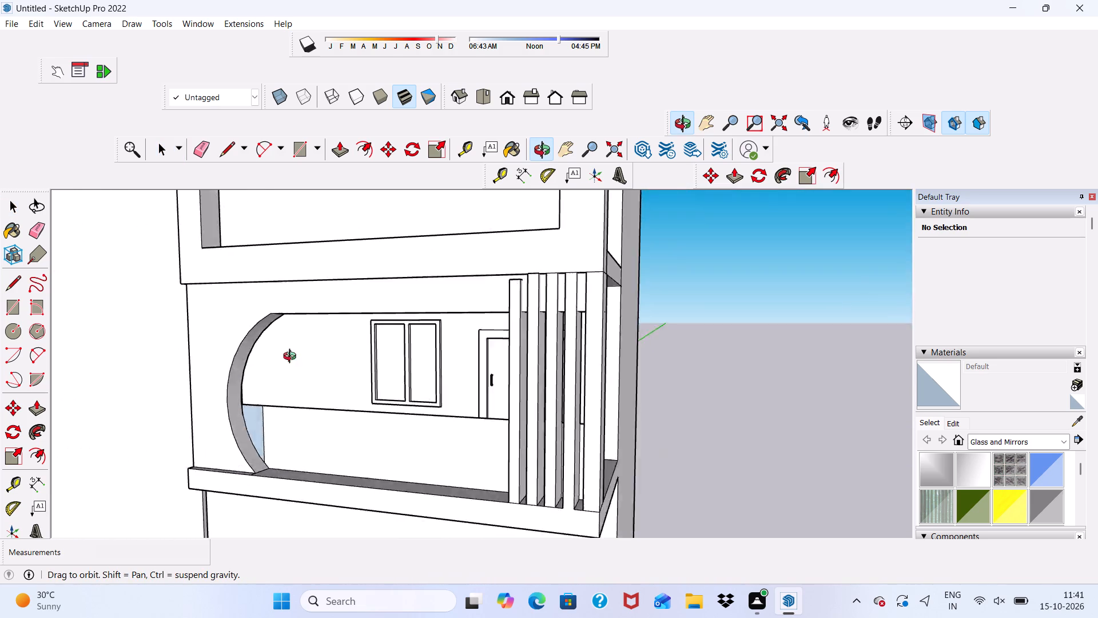
middle_drag(292, 358, 408, 339)
scroll(482, 306, down, 10)
middle_drag(492, 405, 389, 387)
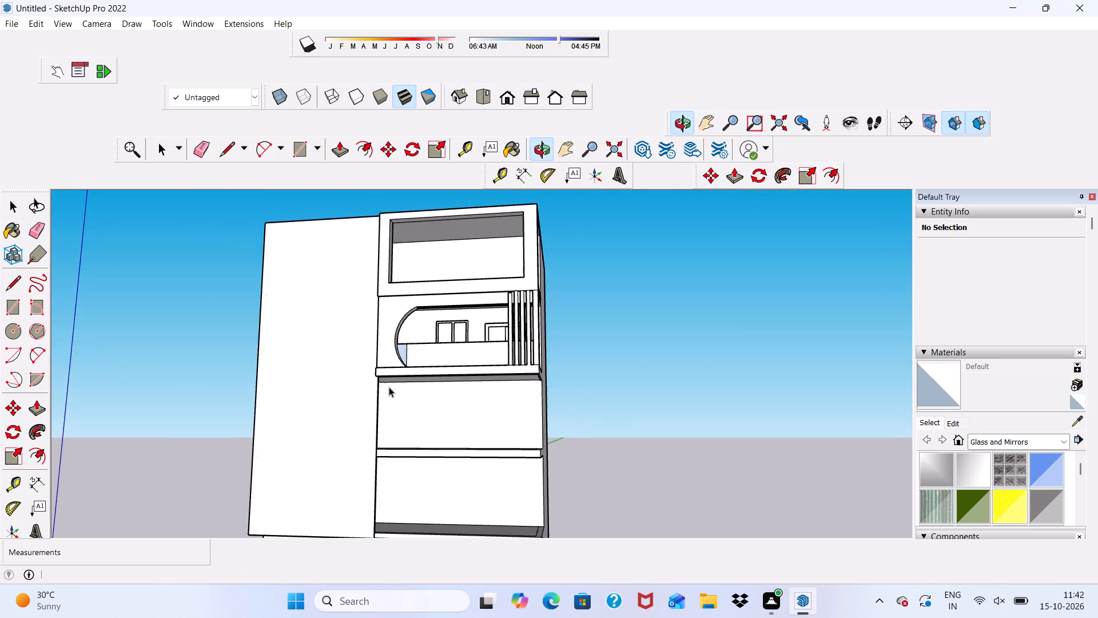
scroll(389, 387, up, 6)
scroll(399, 373, down, 6)
middle_drag(479, 391, 475, 350)
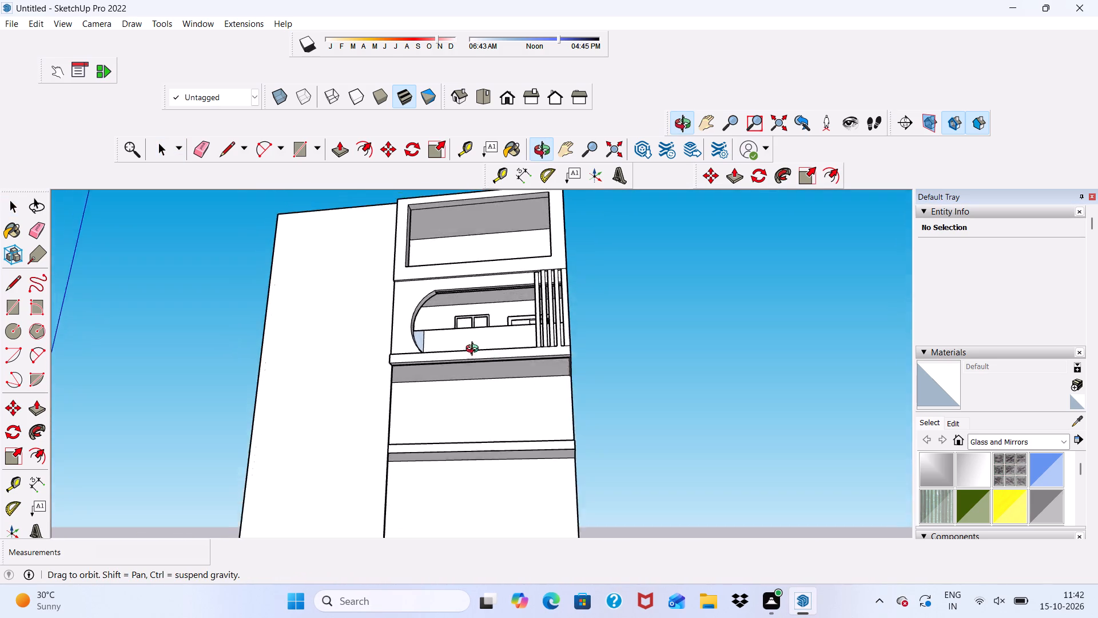
middle_drag(475, 350, 466, 305)
Erase the leftover seam line running along the underside of the ledge beneath the arc-cut opening.
scroll(466, 305, up, 6)
scroll(468, 304, down, 1)
scroll(387, 398, up, 6)
scroll(374, 401, down, 1)
scroll(379, 411, up, 6)
scroll(379, 407, down, 1)
scroll(375, 392, up, 2)
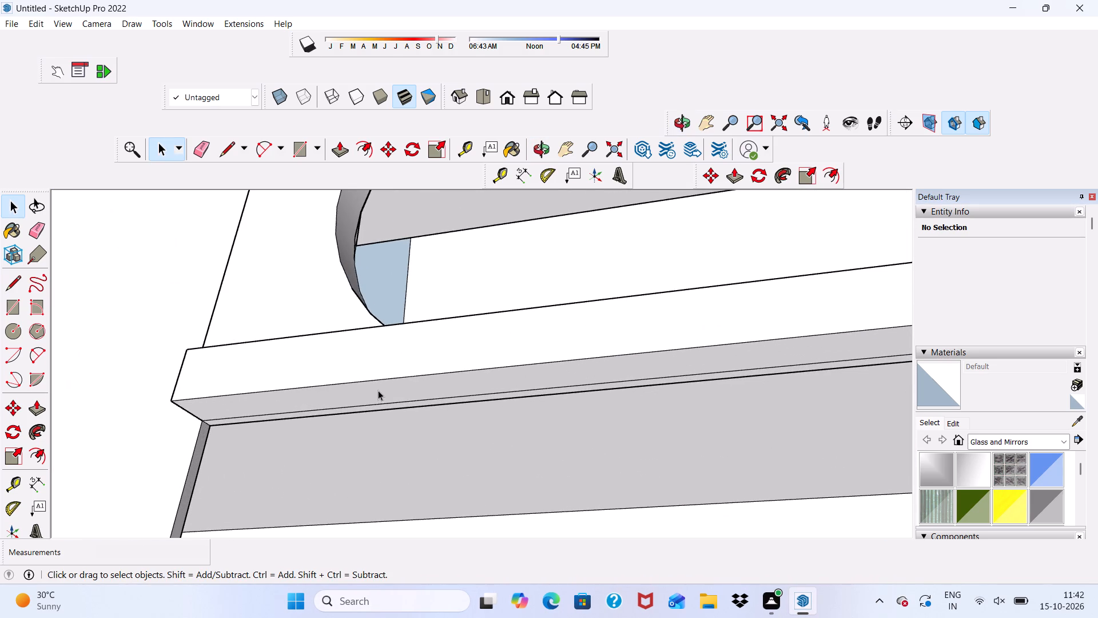
click(195, 150)
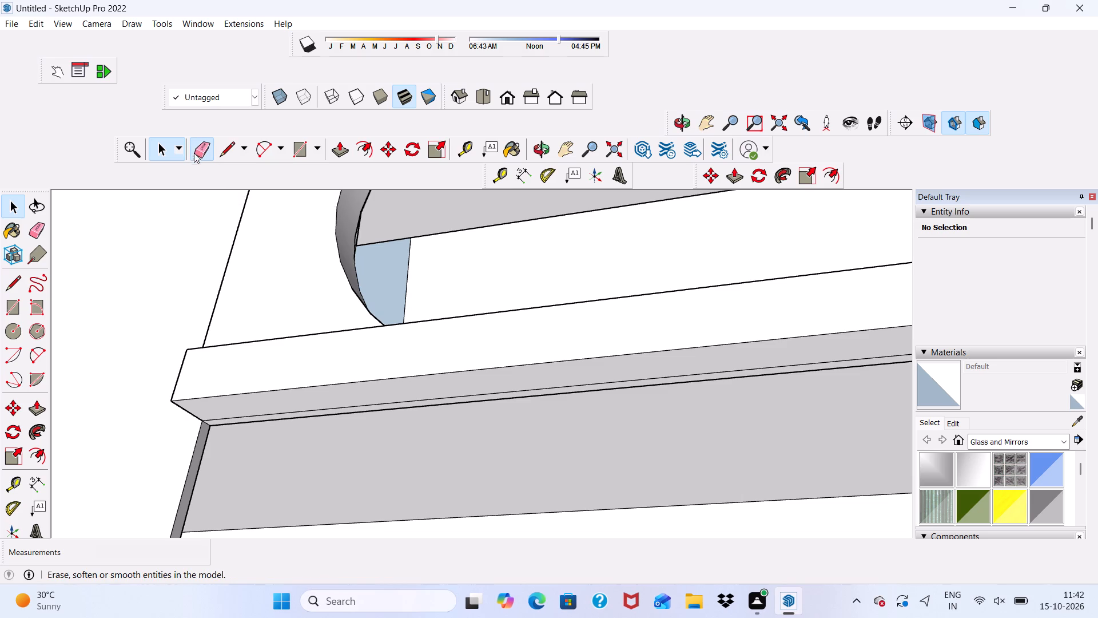
scroll(240, 510, up, 2)
drag(264, 378, 264, 386)
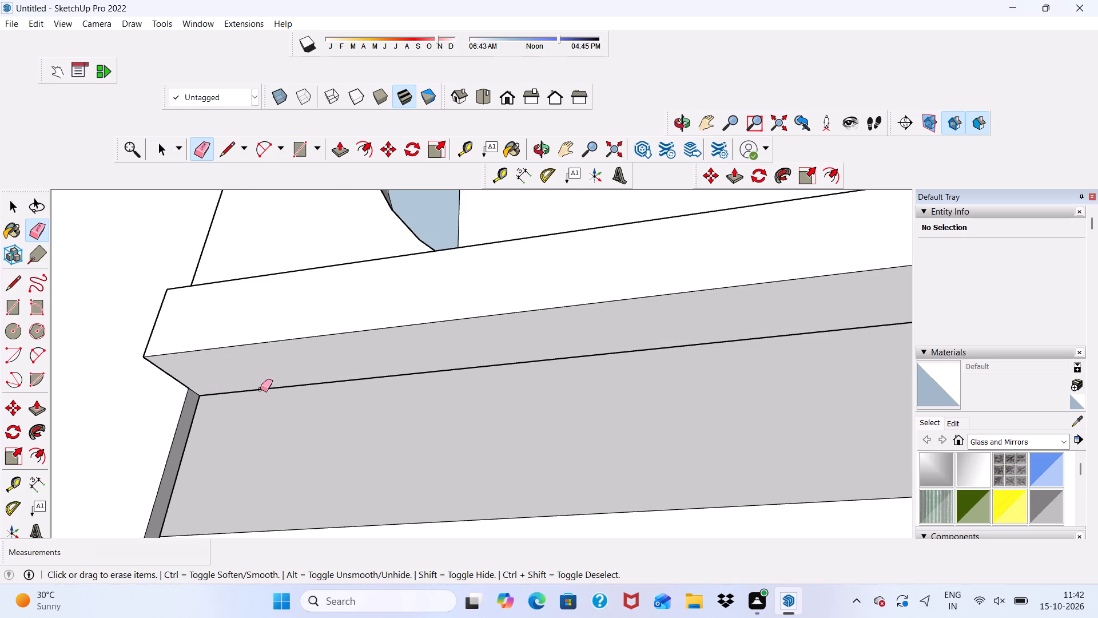
scroll(260, 417, down, 9)
middle_drag(331, 502, 419, 442)
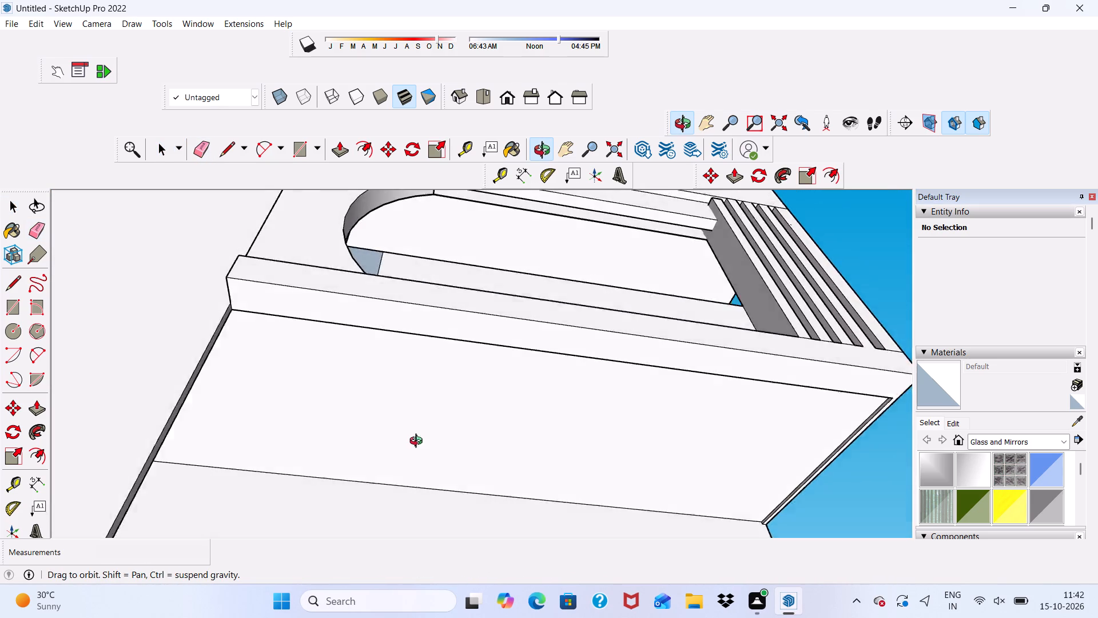
middle_drag(419, 442, 470, 348)
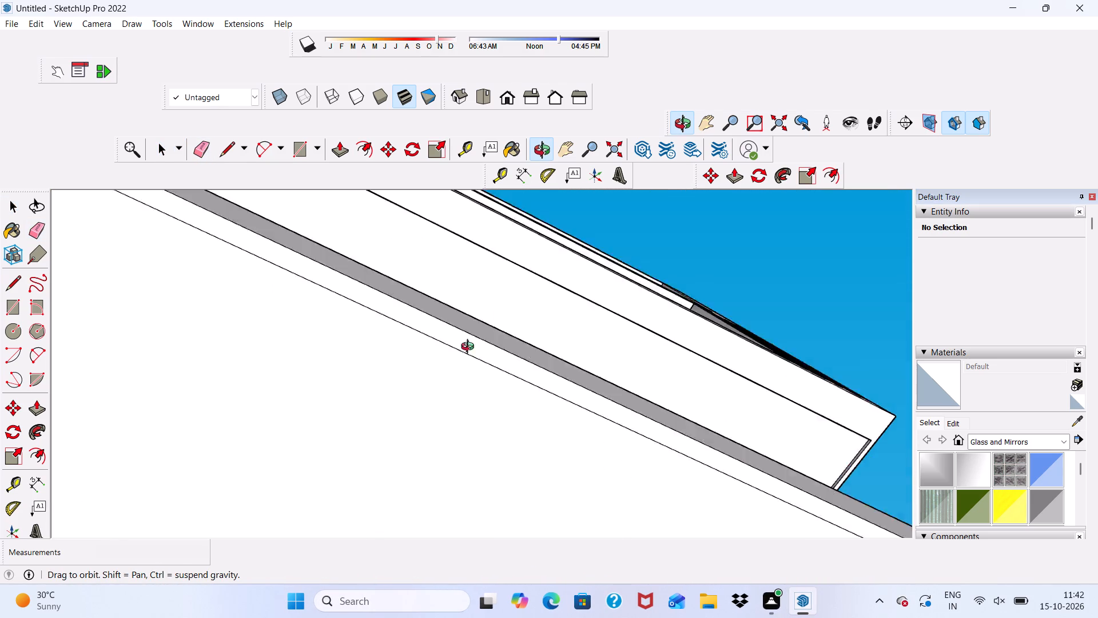
Examine the arc-cut opening, its slats and the ledge beneath it from the front and slightly below.
middle_drag(470, 348, 333, 557)
key(space)
scroll(311, 493, up, 1)
scroll(311, 494, down, 3)
scroll(320, 510, up, 1)
scroll(325, 513, down, 3)
scroll(352, 510, up, 1)
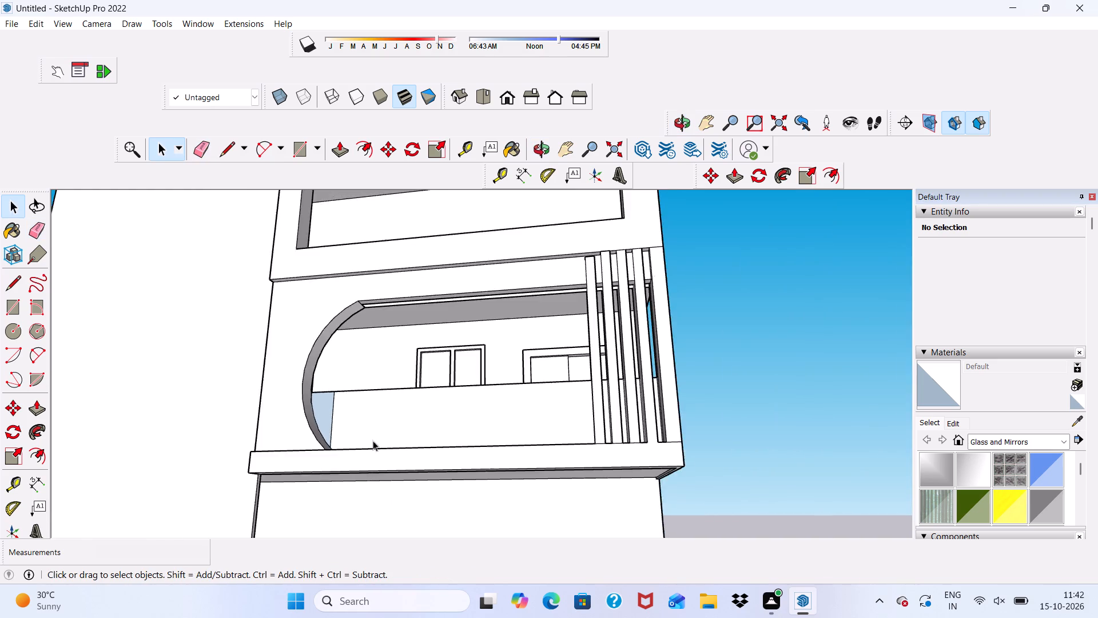
scroll(369, 442, down, 5)
middle_drag(400, 468, 468, 463)
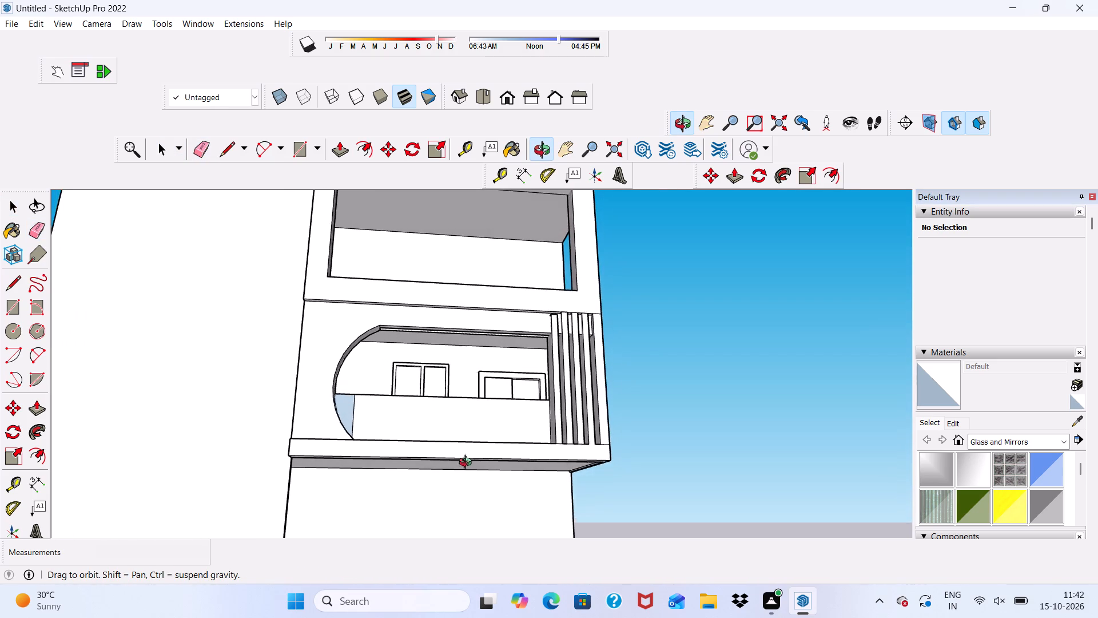
middle_drag(468, 463, 470, 465)
scroll(455, 454, up, 1)
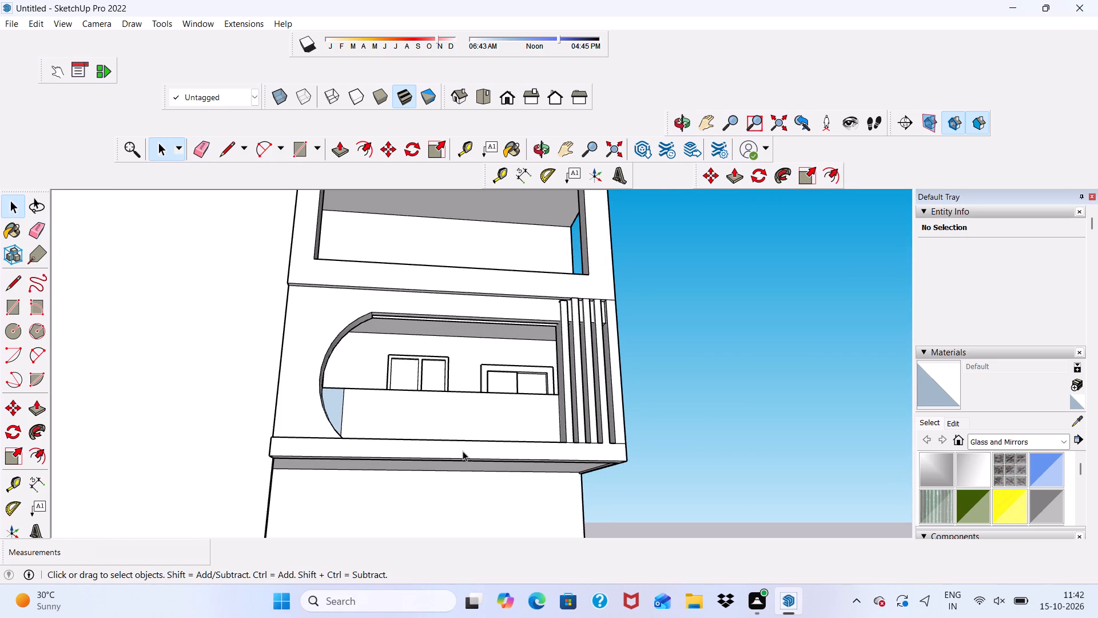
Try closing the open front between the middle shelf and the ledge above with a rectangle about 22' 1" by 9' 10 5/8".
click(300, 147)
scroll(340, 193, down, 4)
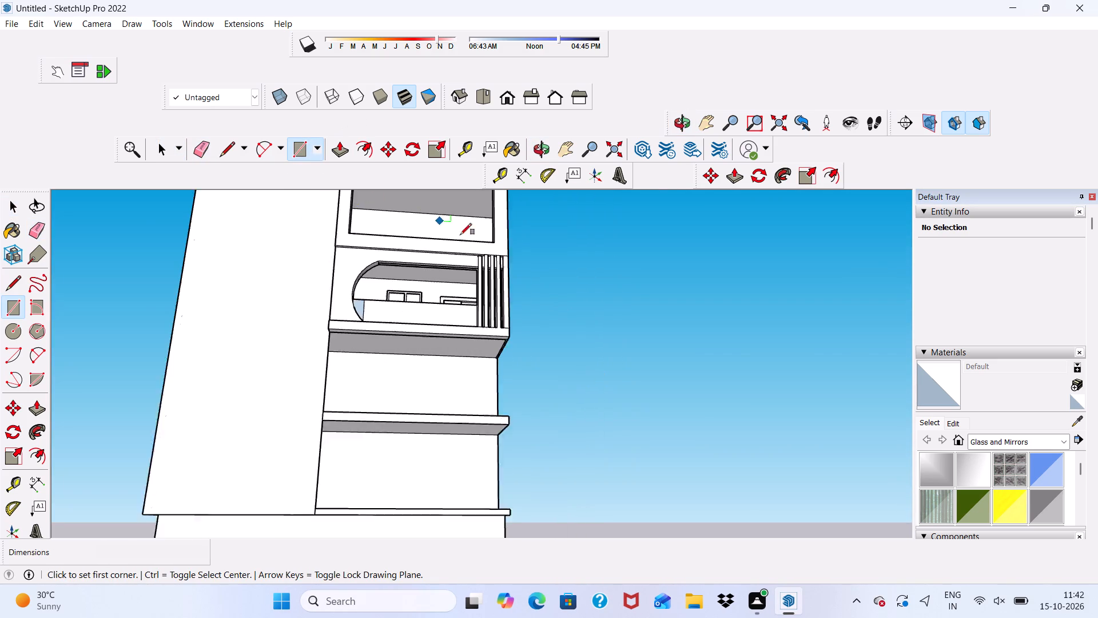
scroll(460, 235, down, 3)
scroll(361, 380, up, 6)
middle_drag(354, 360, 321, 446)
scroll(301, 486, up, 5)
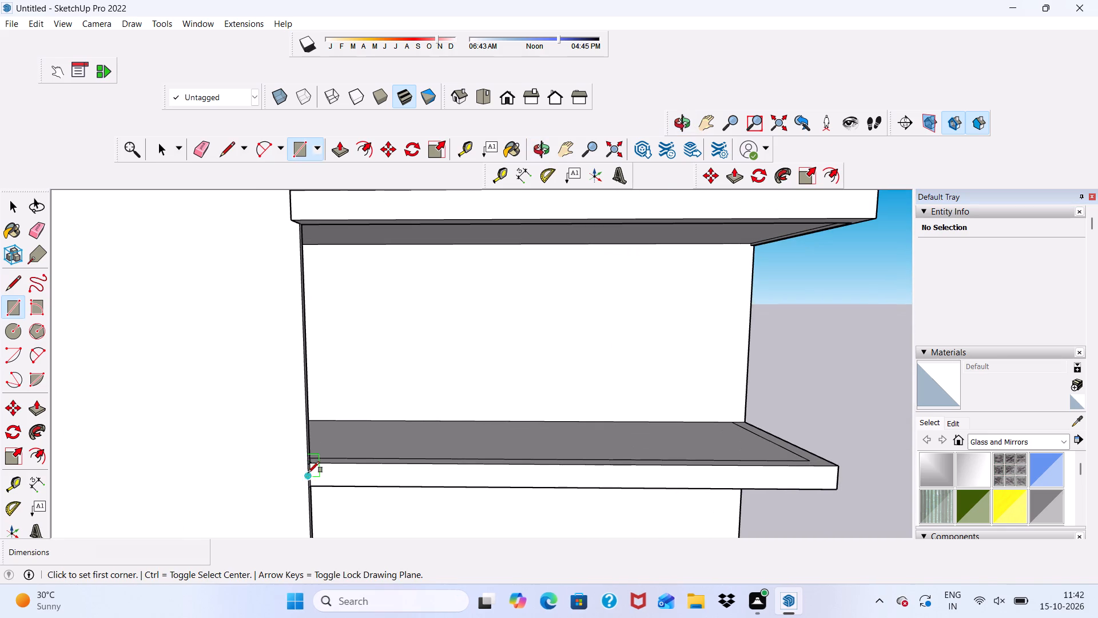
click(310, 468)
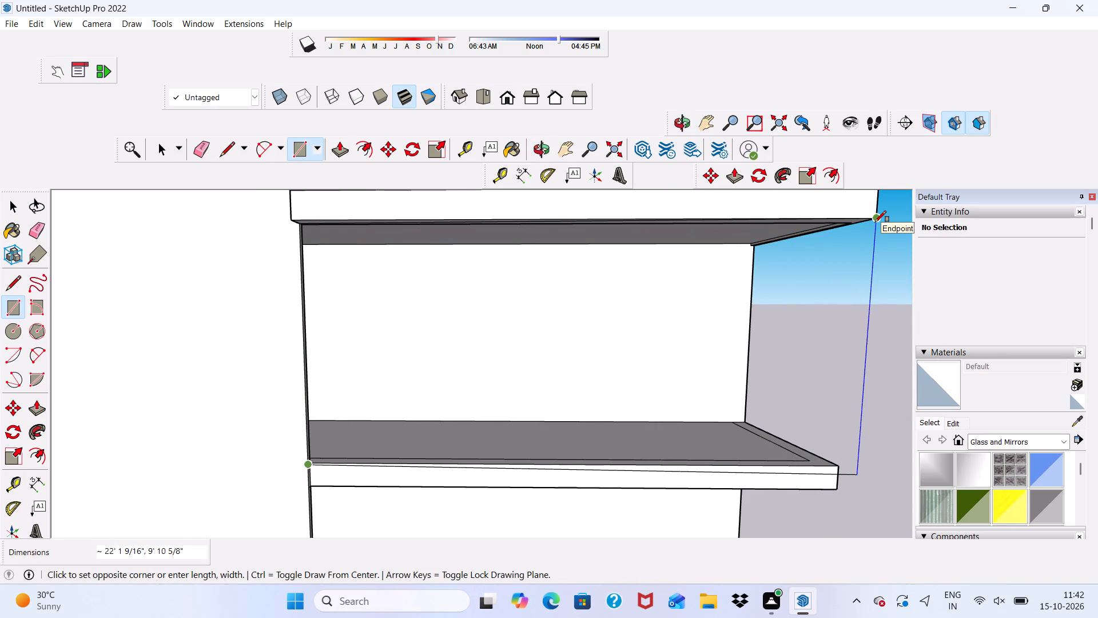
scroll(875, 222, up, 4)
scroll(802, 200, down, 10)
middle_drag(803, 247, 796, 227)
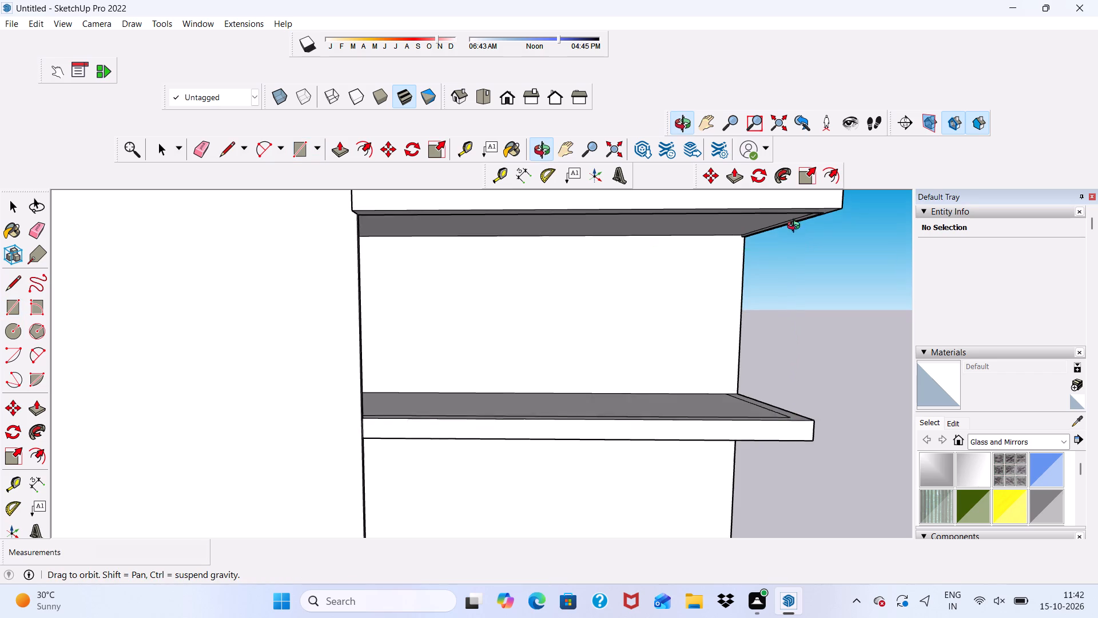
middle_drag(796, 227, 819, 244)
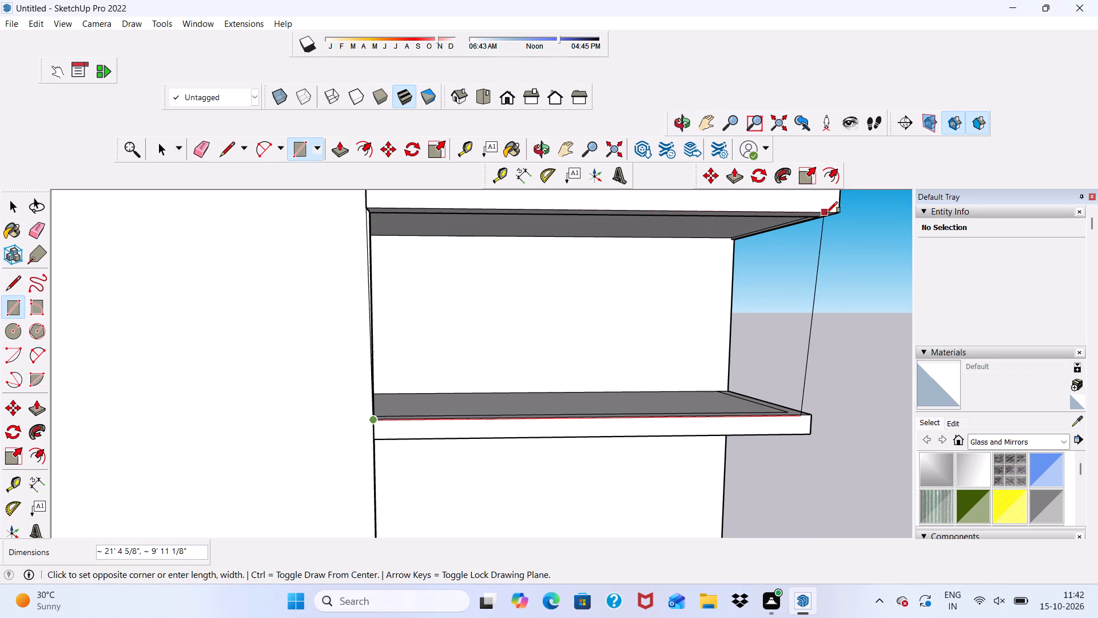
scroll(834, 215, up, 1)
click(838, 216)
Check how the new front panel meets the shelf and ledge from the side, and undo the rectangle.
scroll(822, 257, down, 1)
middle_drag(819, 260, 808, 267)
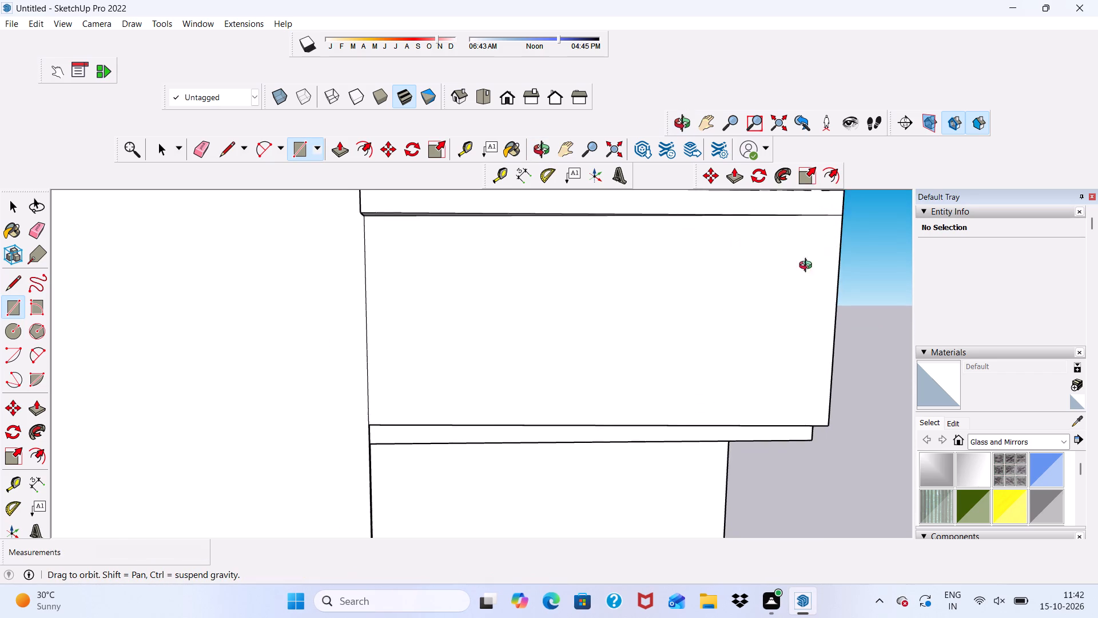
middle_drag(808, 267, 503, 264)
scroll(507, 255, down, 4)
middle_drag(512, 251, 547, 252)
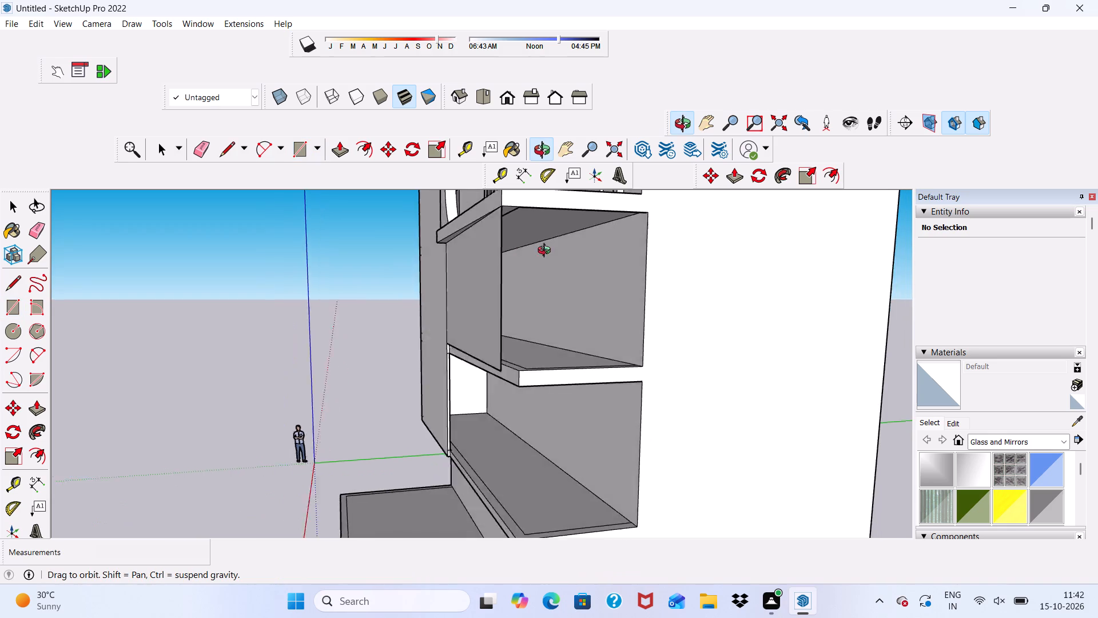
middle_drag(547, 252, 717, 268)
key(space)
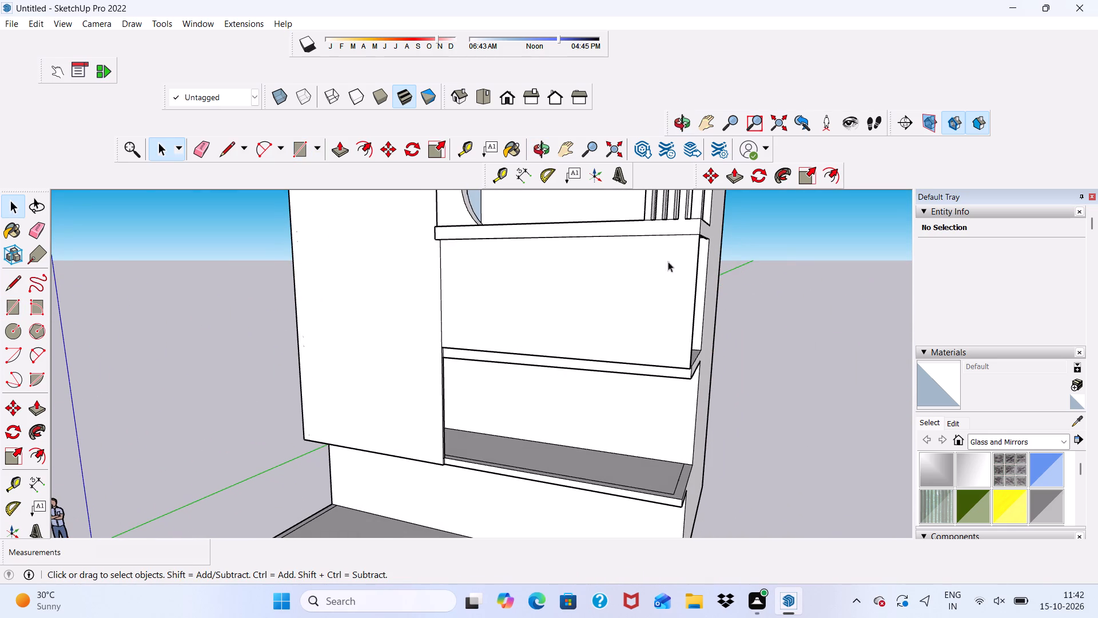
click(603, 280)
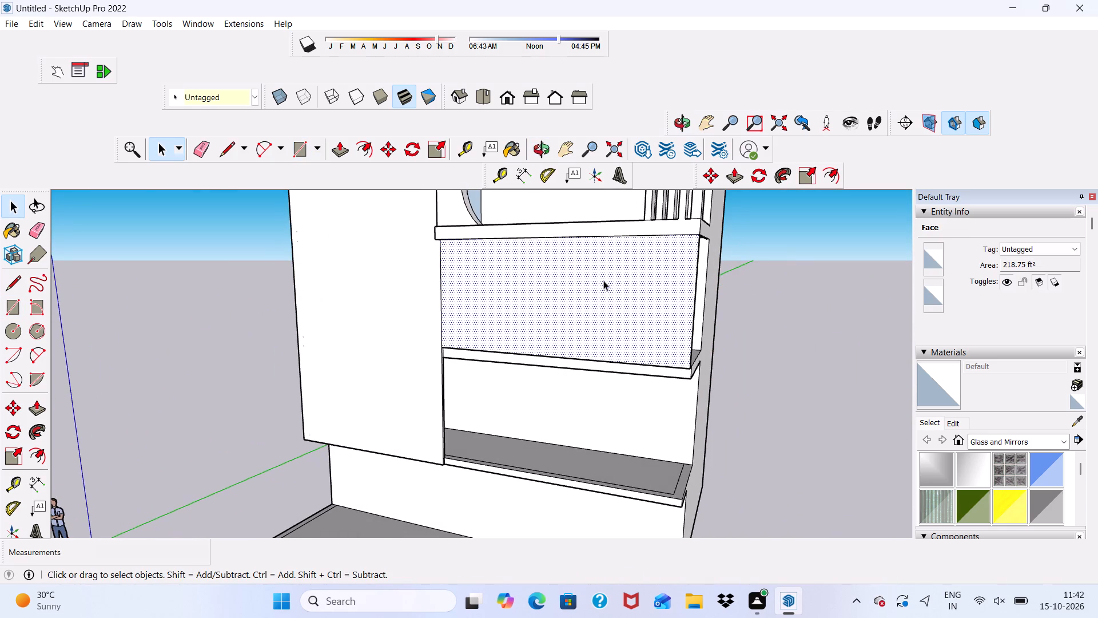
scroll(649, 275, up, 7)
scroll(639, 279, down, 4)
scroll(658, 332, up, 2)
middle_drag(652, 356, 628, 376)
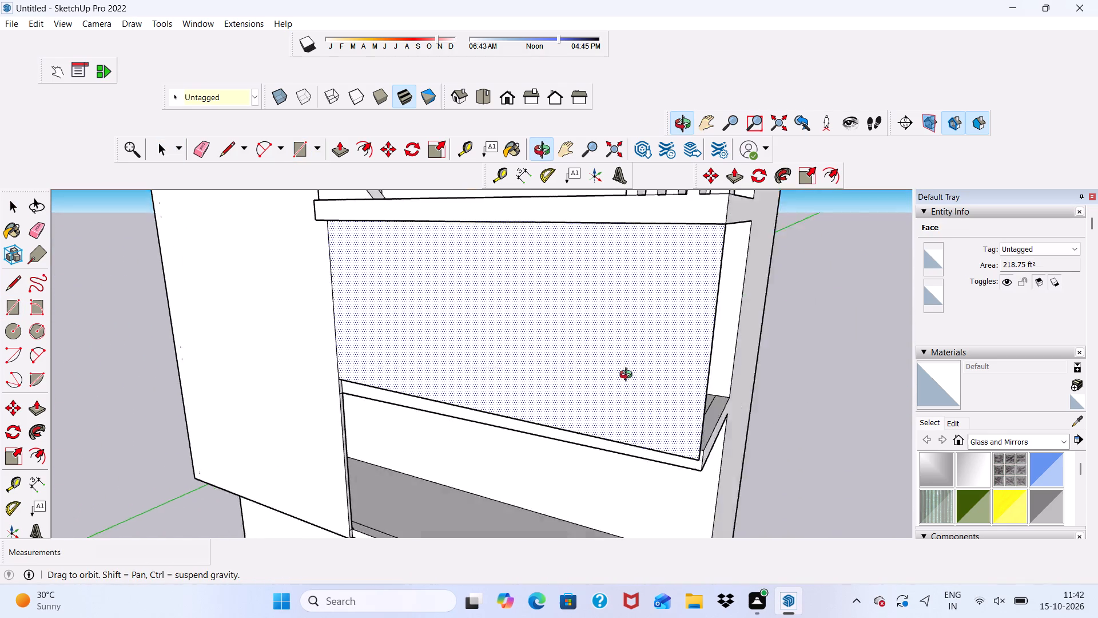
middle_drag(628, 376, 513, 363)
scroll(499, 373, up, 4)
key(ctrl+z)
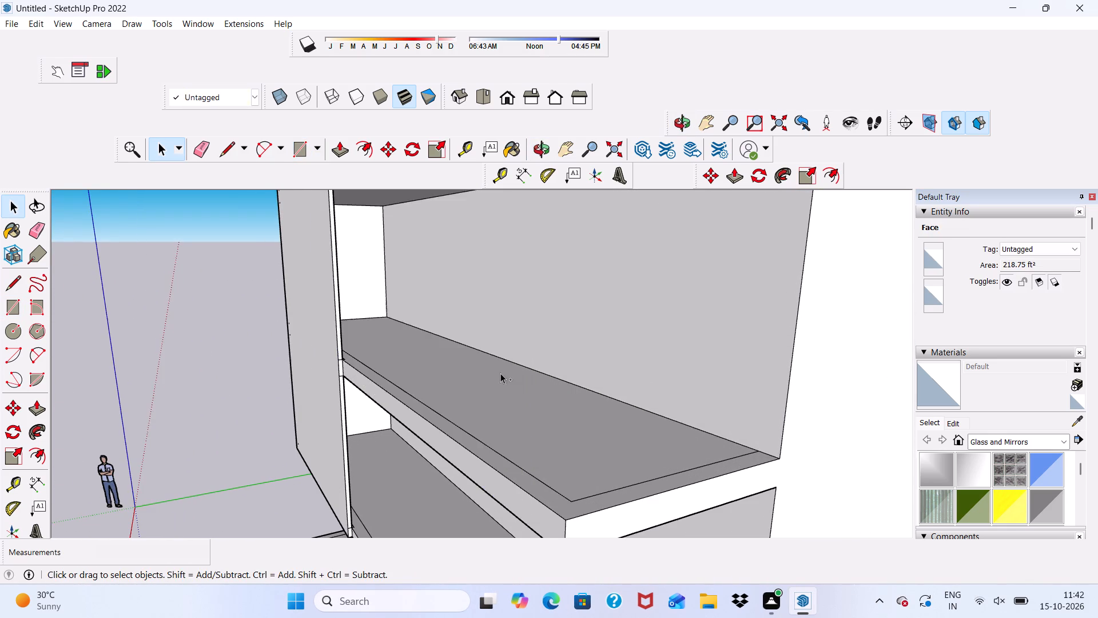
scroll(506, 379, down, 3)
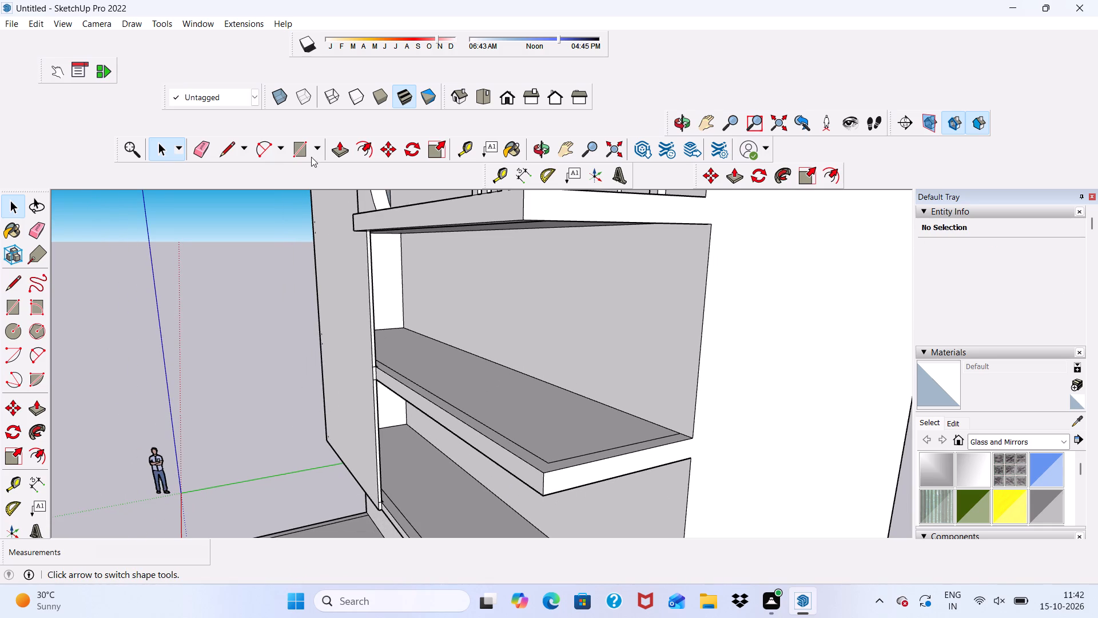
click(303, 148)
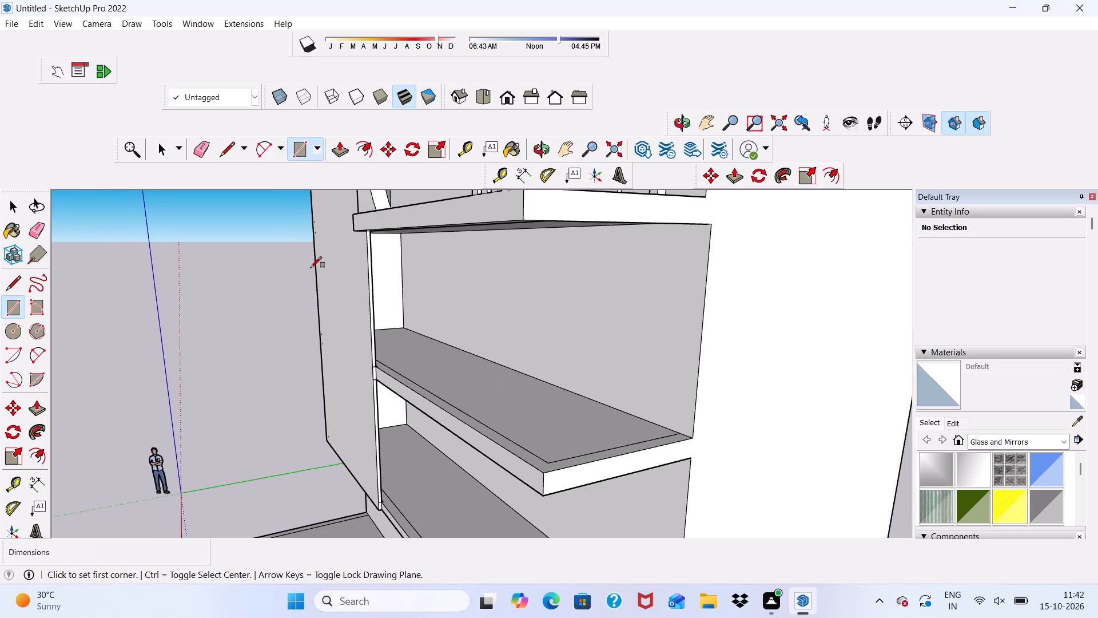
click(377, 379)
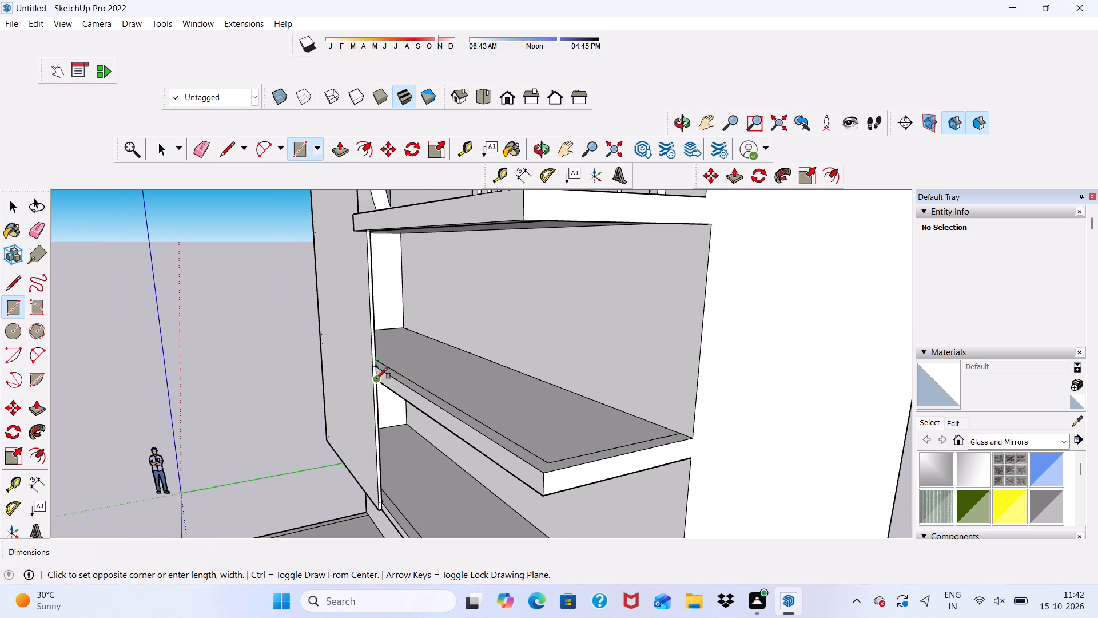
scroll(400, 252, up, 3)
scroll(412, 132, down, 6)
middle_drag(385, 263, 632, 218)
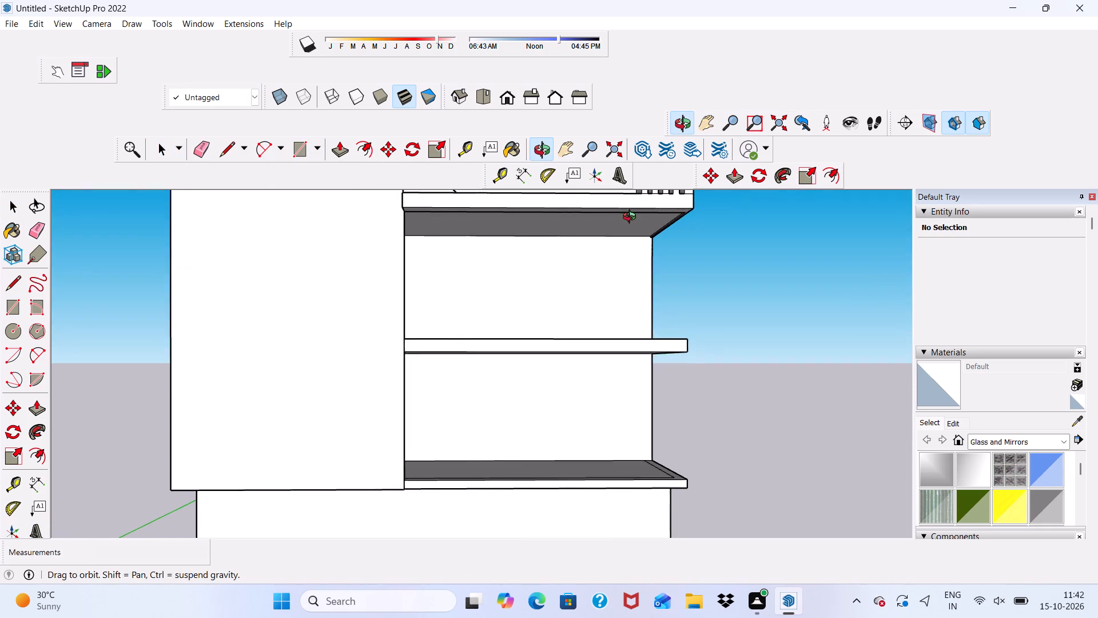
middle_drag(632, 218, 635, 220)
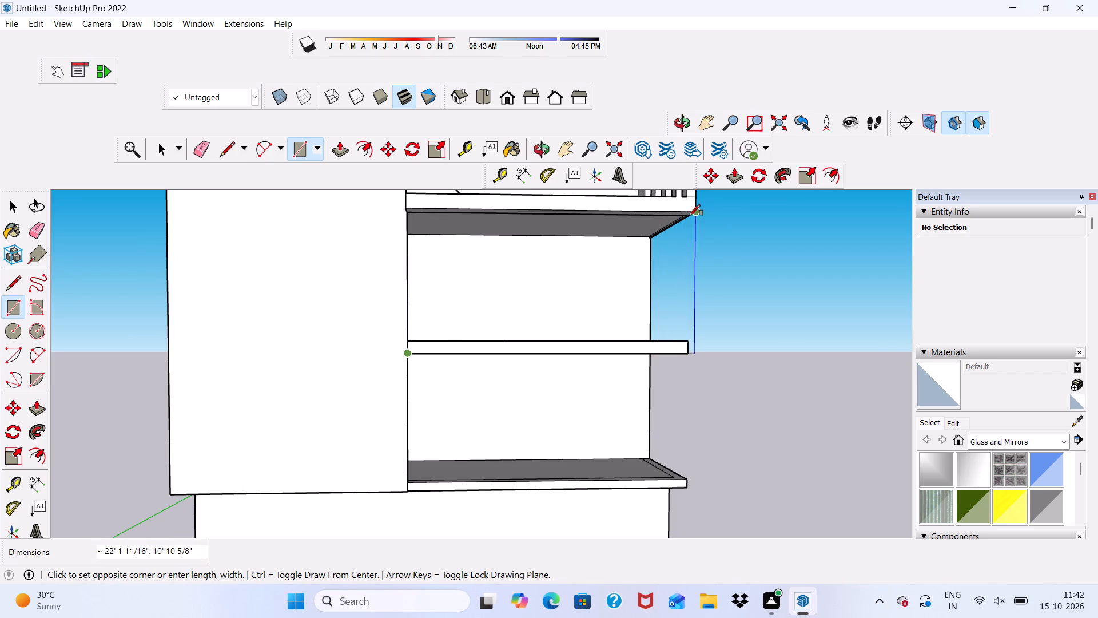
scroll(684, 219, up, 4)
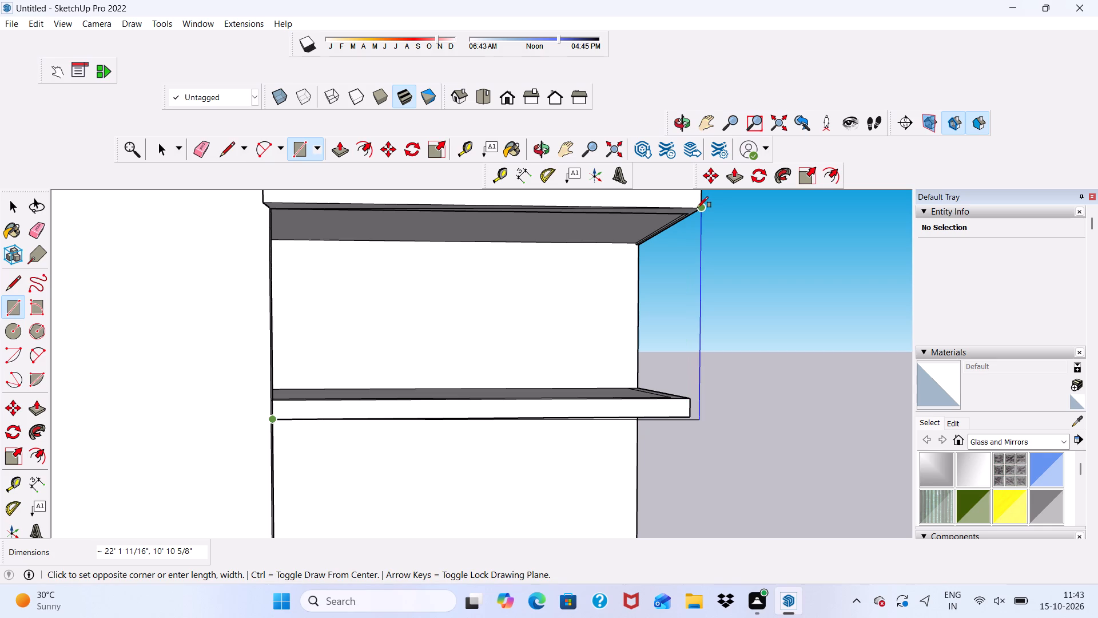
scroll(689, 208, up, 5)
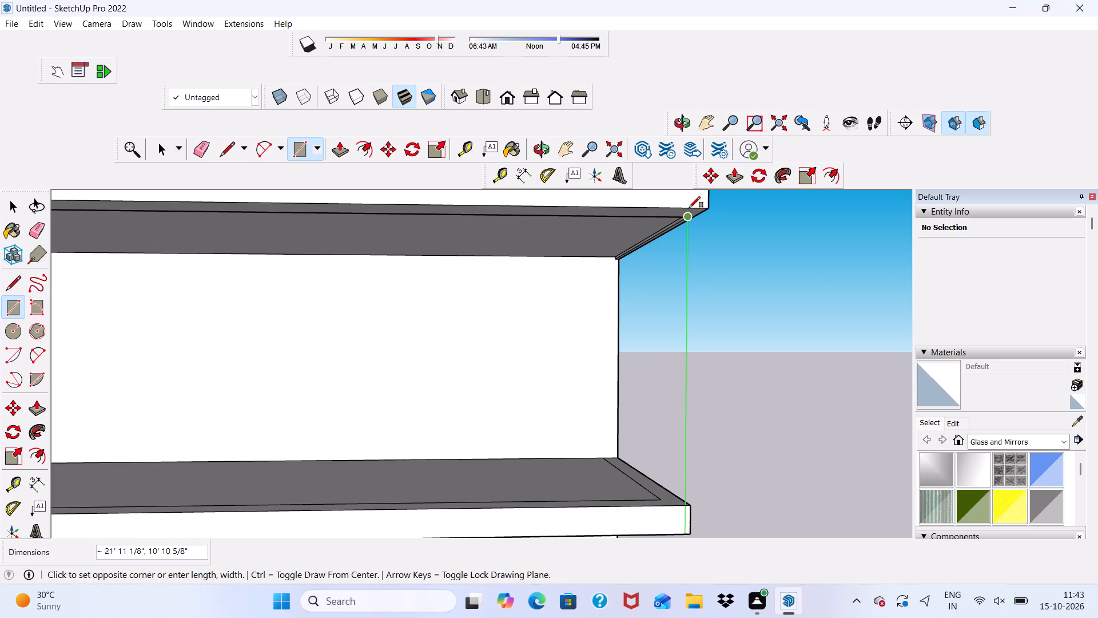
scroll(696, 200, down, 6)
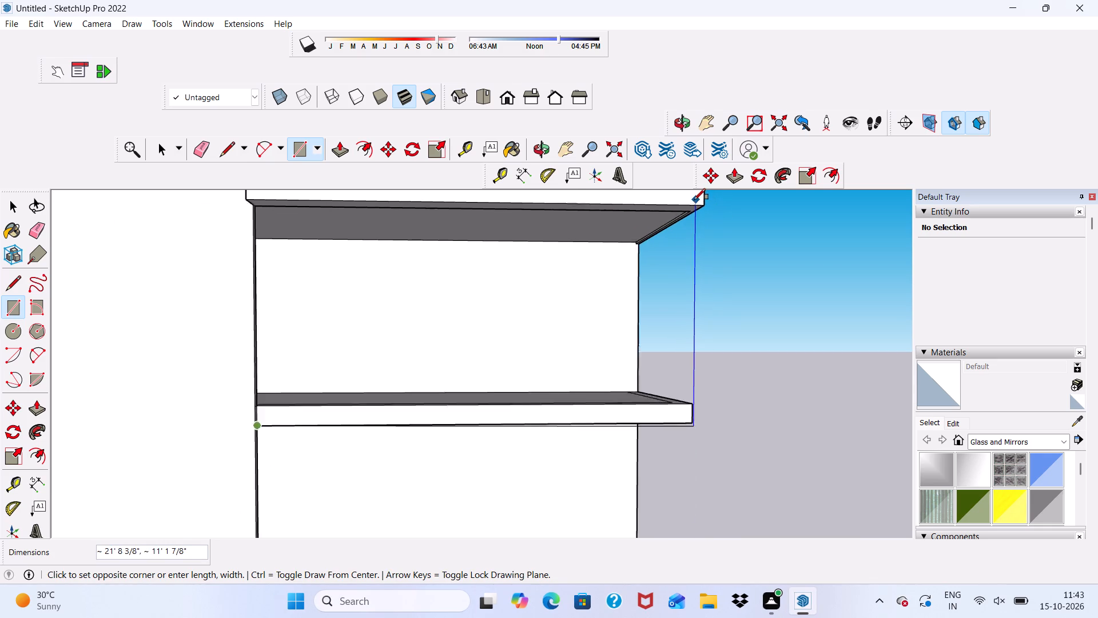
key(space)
Draw a vertical rectangle about 21' 11" by 9' 10 5/8" from the middle shelf's top front corner to the ledge's underside.
scroll(252, 332, down, 7)
middle_drag(273, 365, 226, 442)
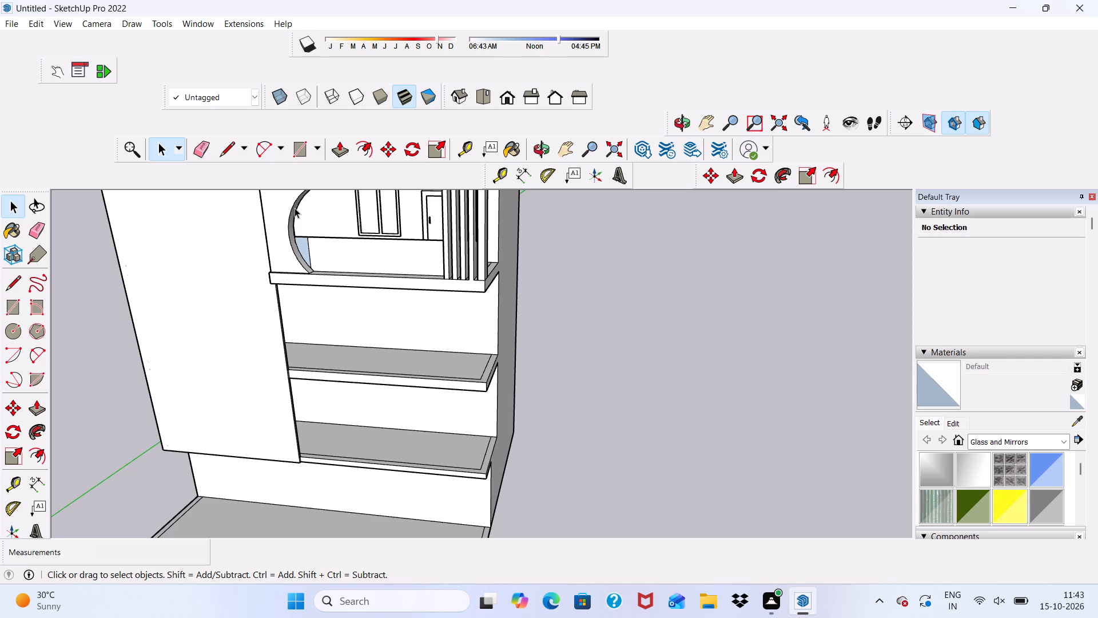
click(293, 147)
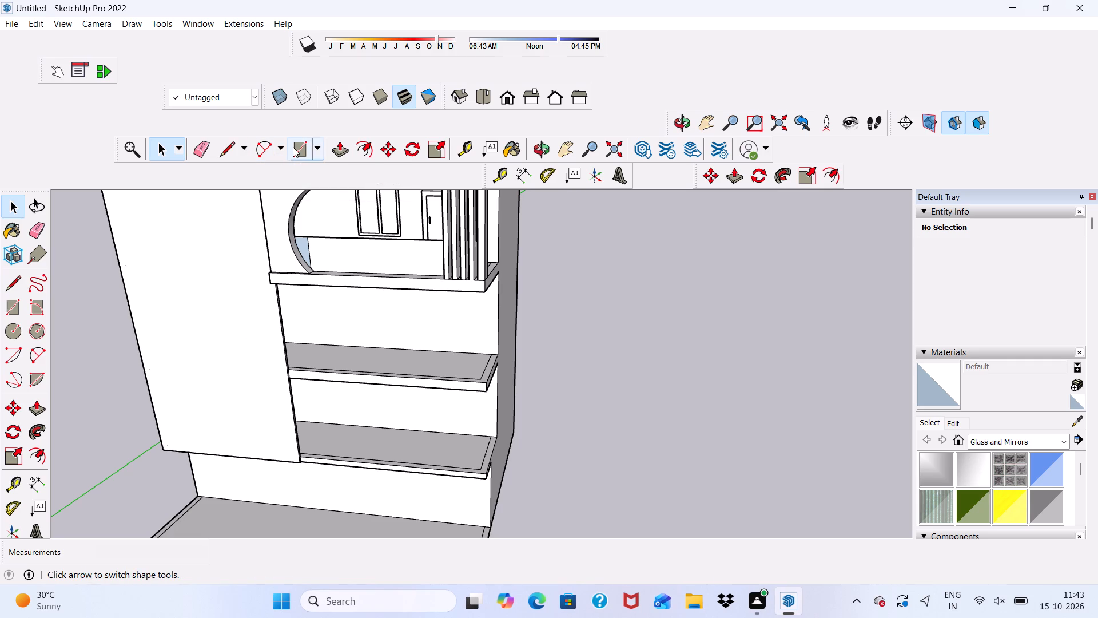
scroll(280, 404, up, 10)
scroll(287, 339, down, 1)
scroll(298, 342, up, 5)
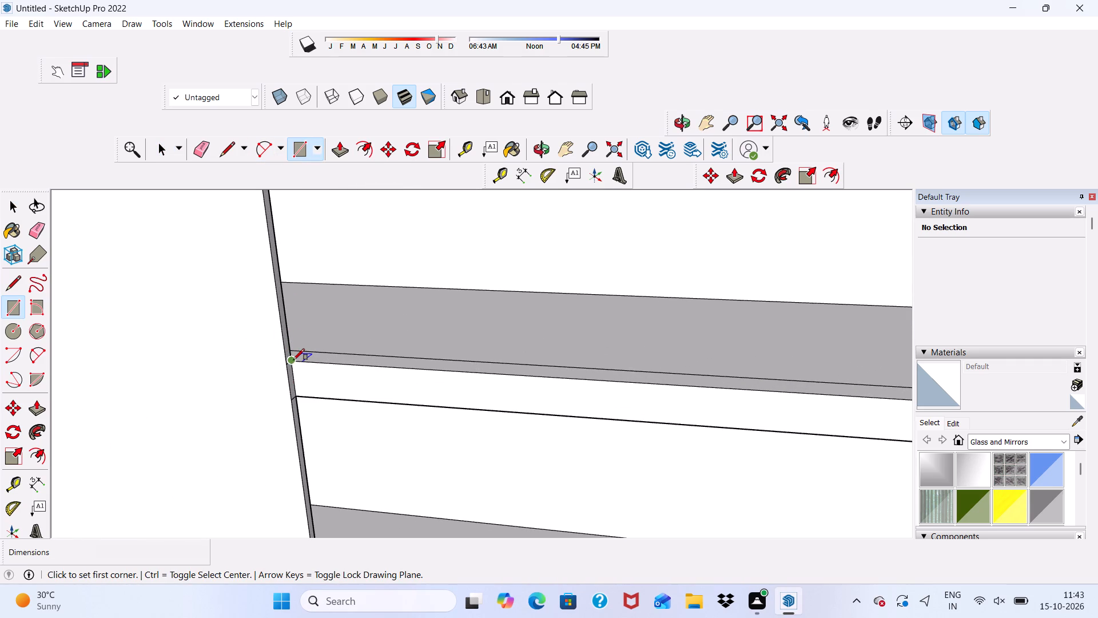
click(293, 361)
scroll(284, 357, down, 5)
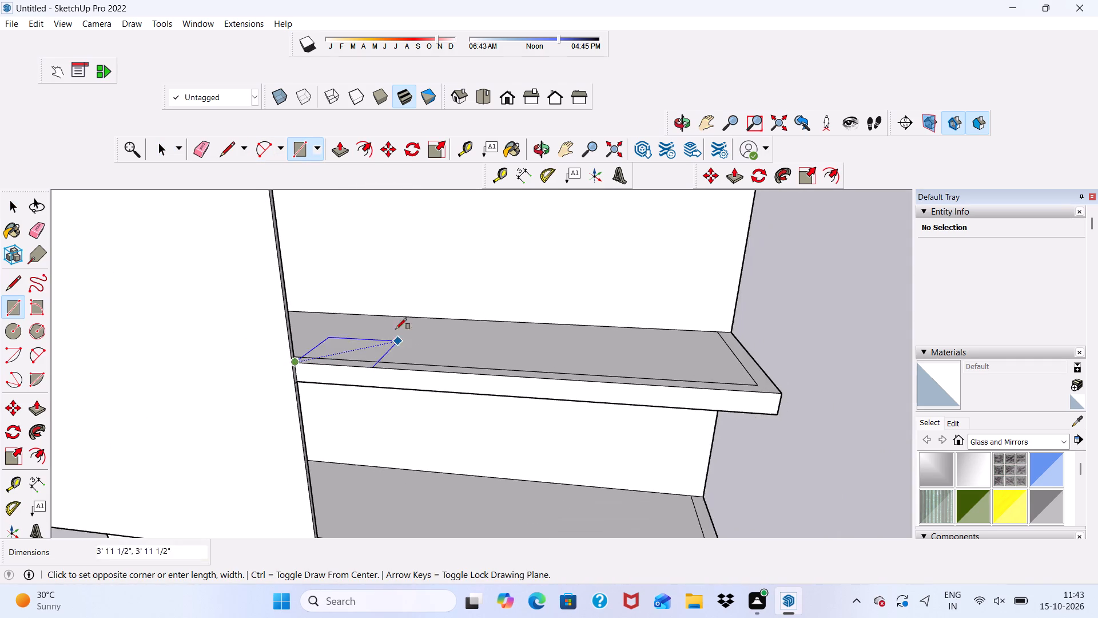
scroll(396, 329, down, 9)
middle_drag(356, 291, 354, 221)
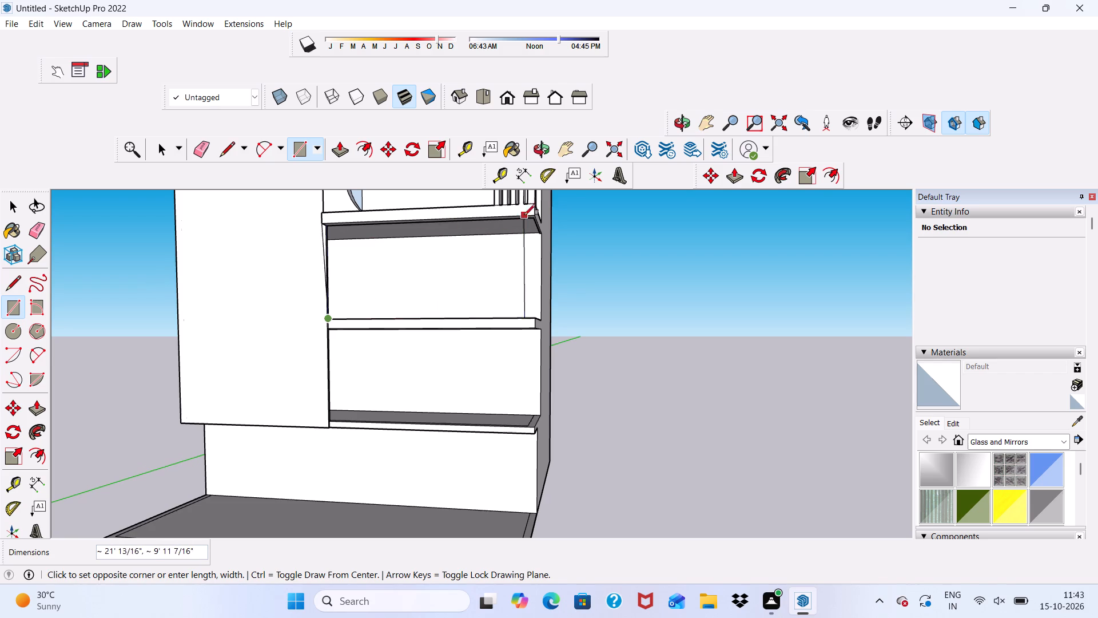
scroll(531, 225, up, 5)
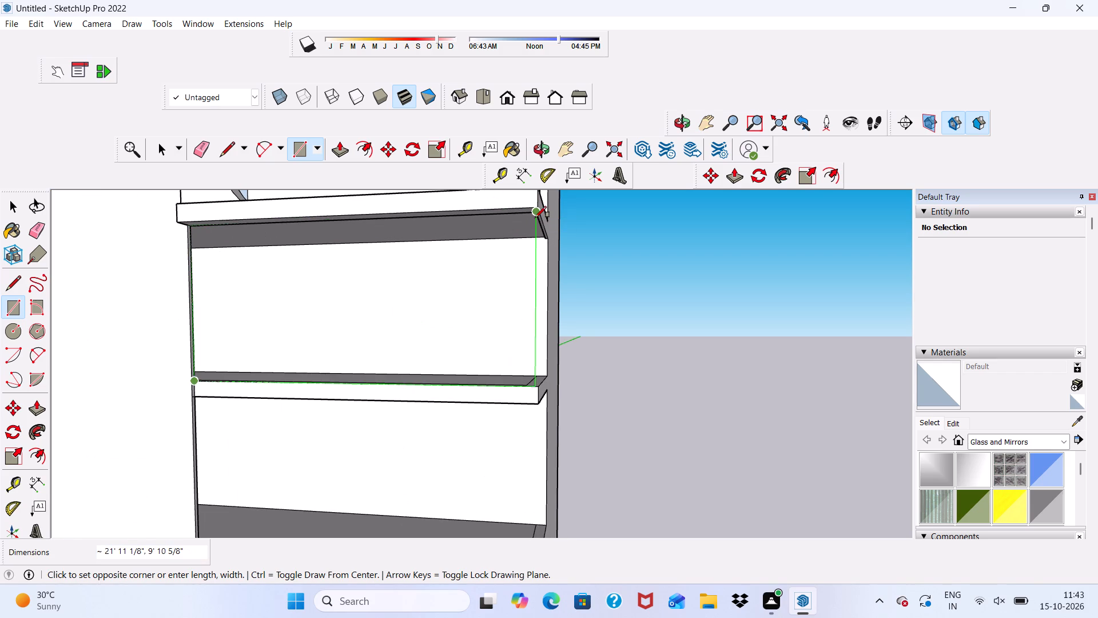
click(535, 217)
scroll(515, 228, down, 3)
middle_drag(515, 240, 174, 329)
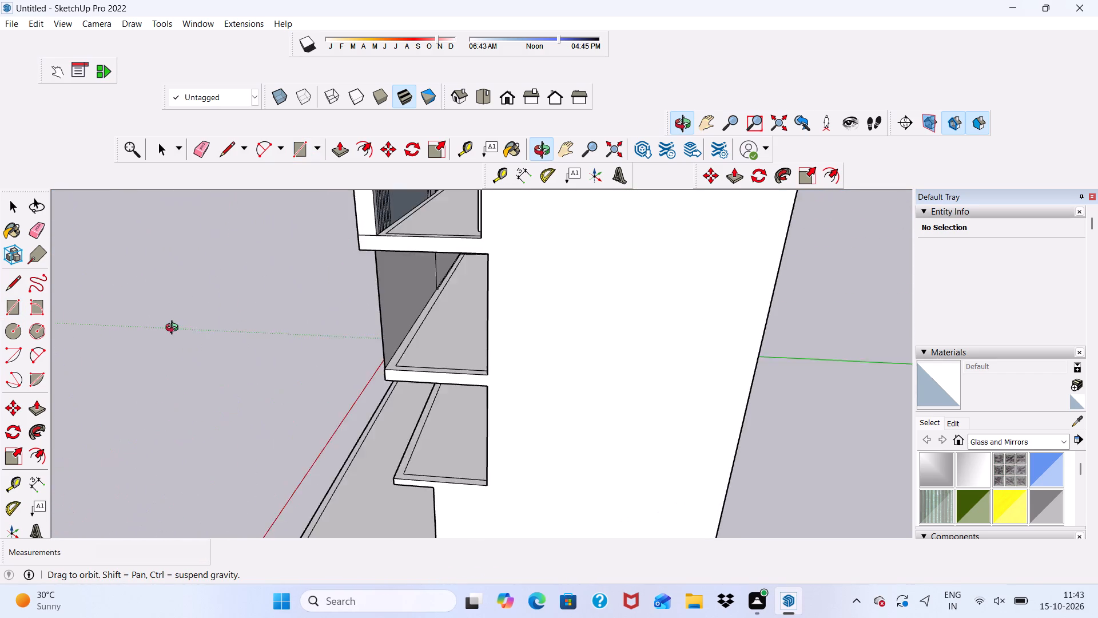
middle_drag(174, 329, 502, 282)
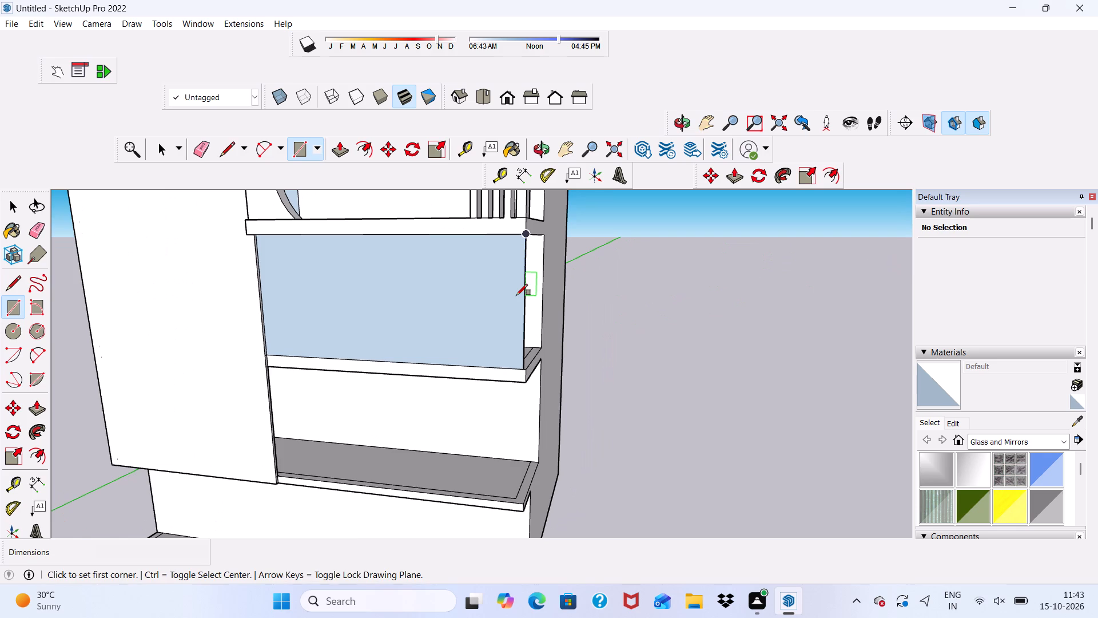
key(space)
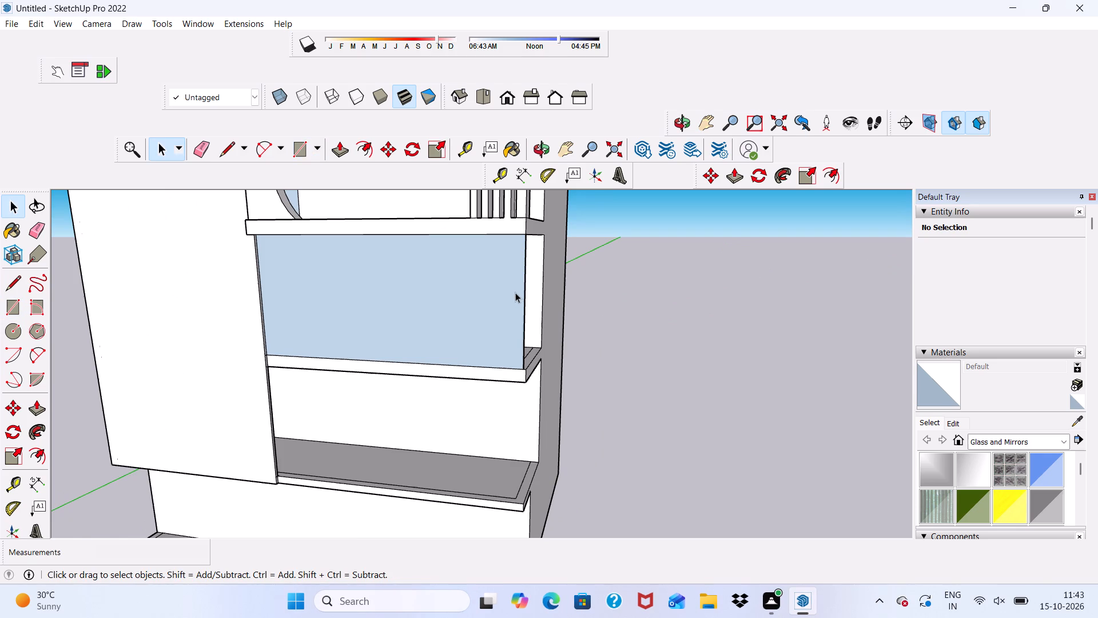
Draw a rectangle about 21' 11" by 2' 1" along the top of the front panel below the ledge.
click(298, 145)
scroll(256, 262, up, 3)
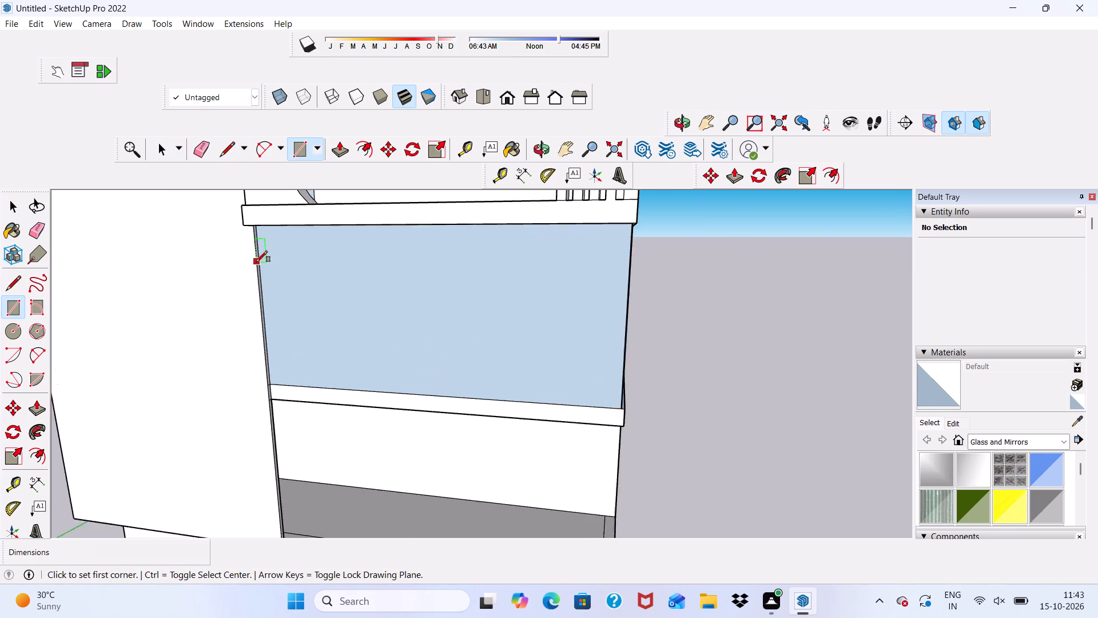
scroll(256, 262, up, 13)
scroll(249, 225, up, 10)
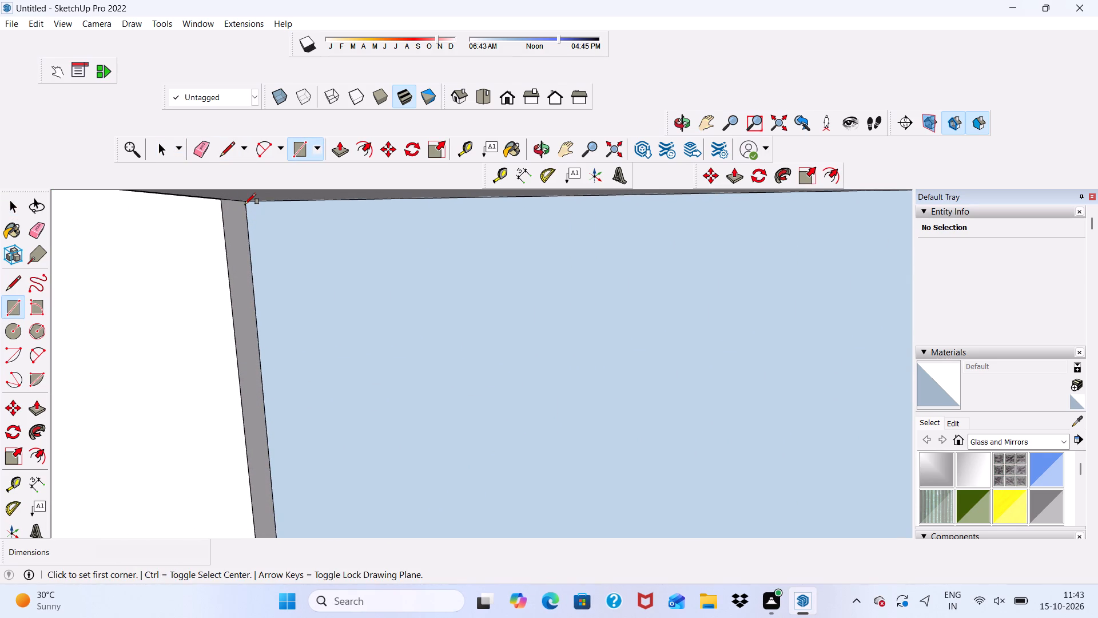
click(246, 202)
scroll(258, 298, down, 6)
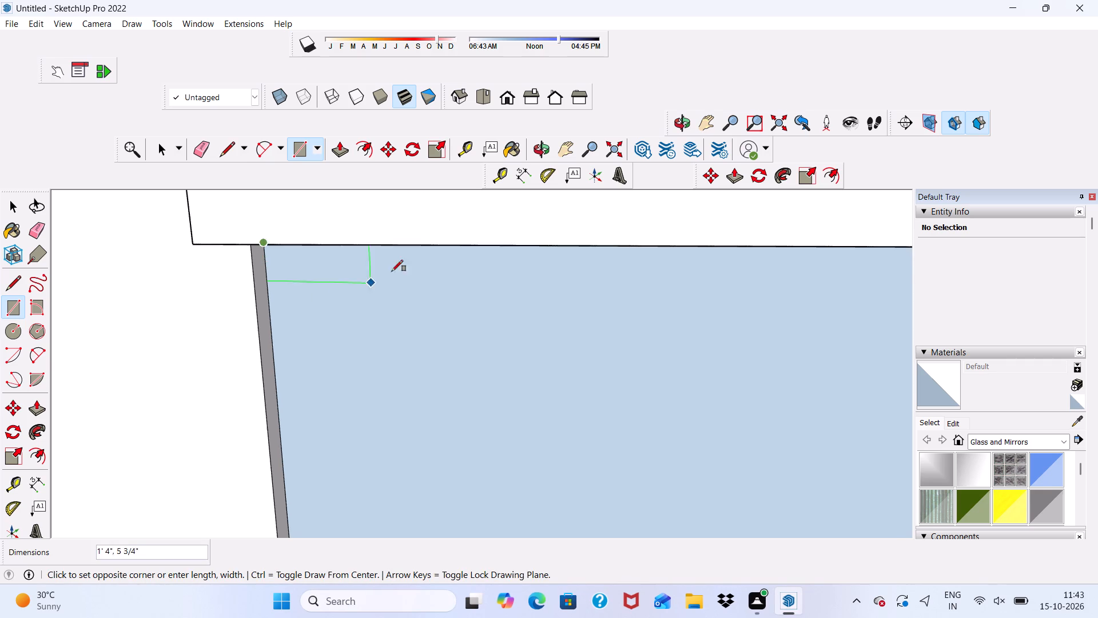
scroll(128, 307, down, 18)
middle_drag(294, 352, 435, 278)
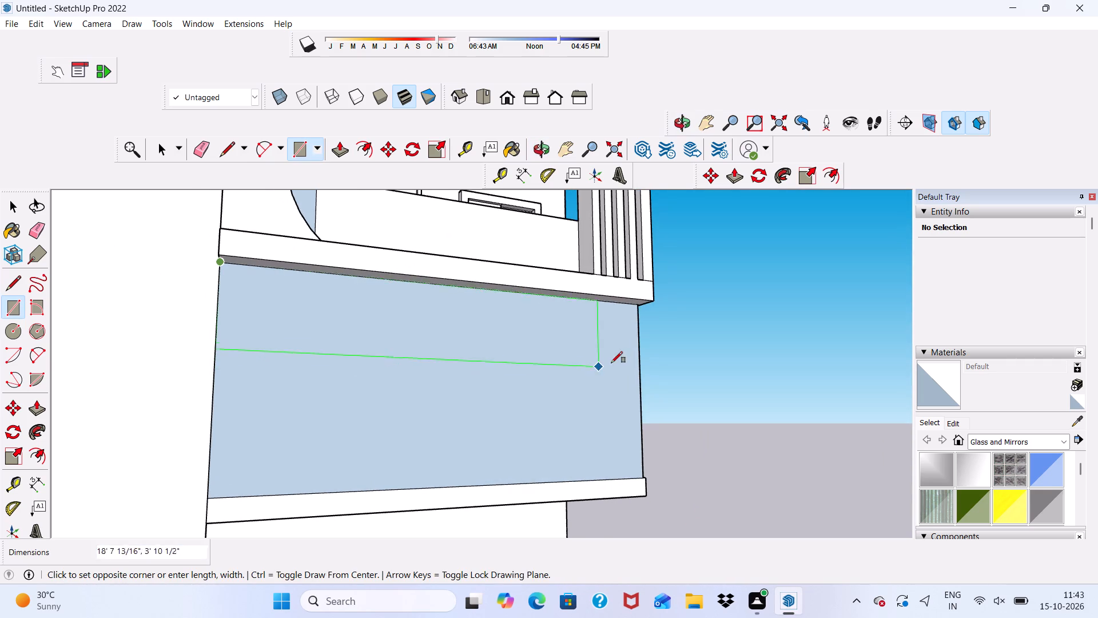
click(636, 340)
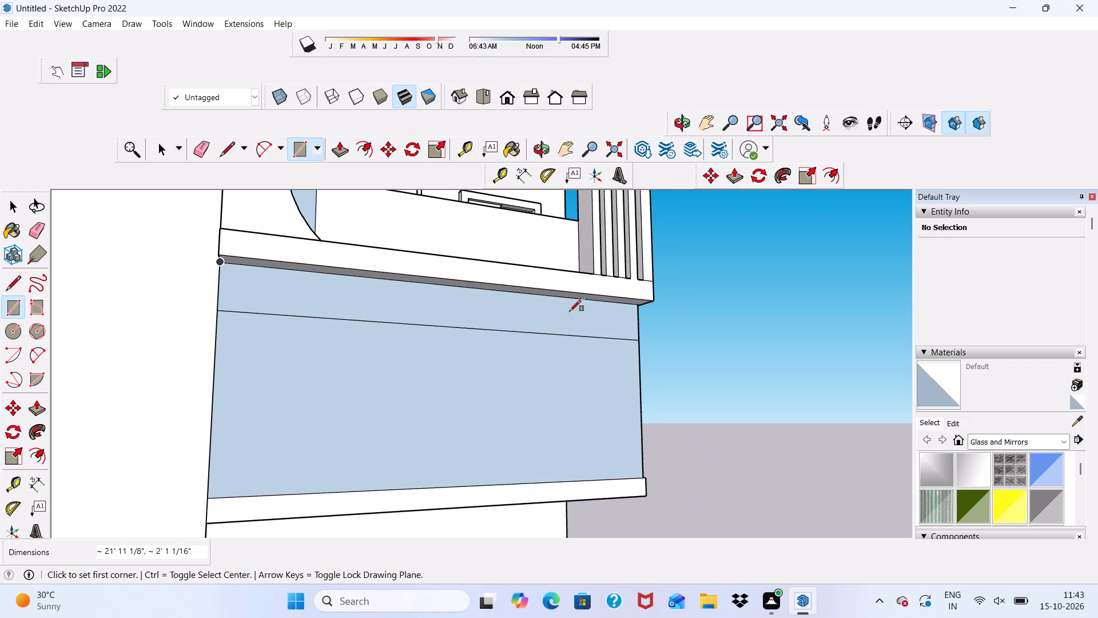
scroll(560, 307, down, 5)
key(space)
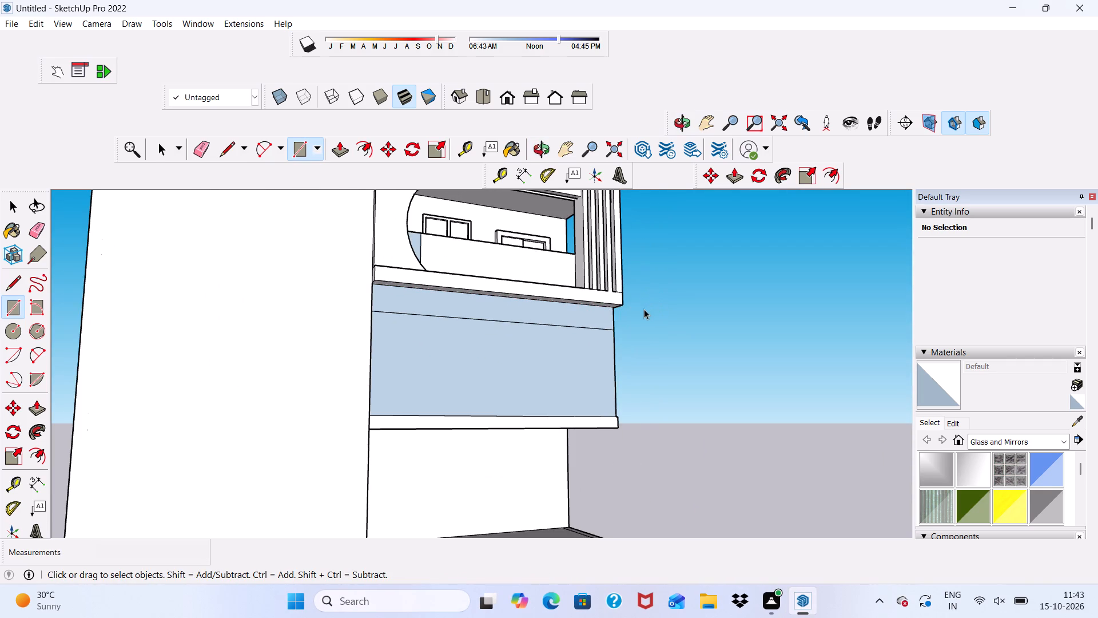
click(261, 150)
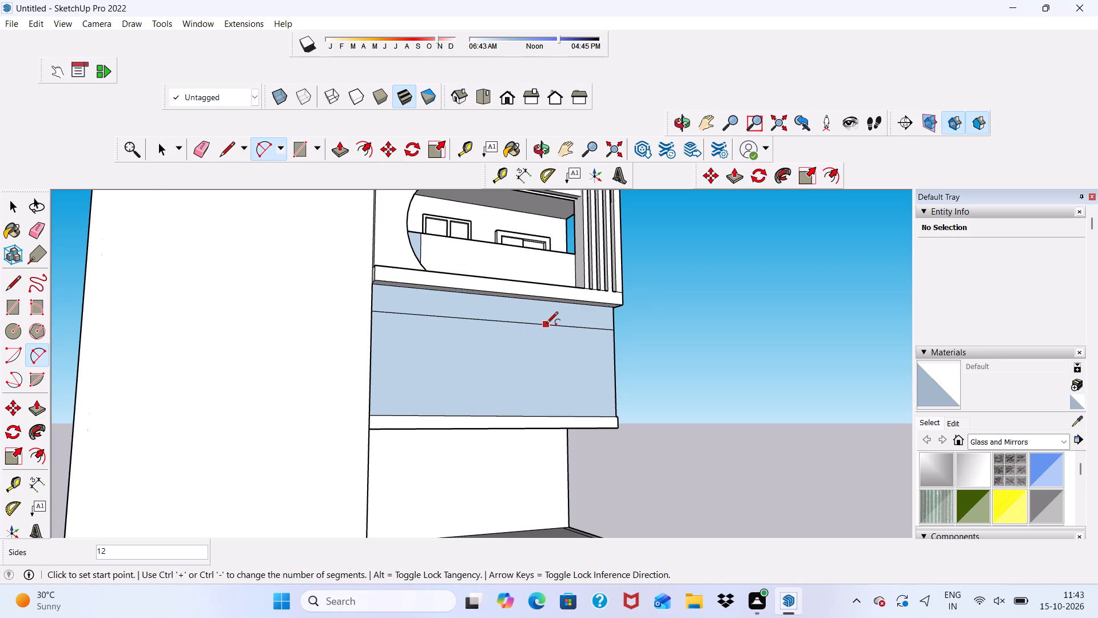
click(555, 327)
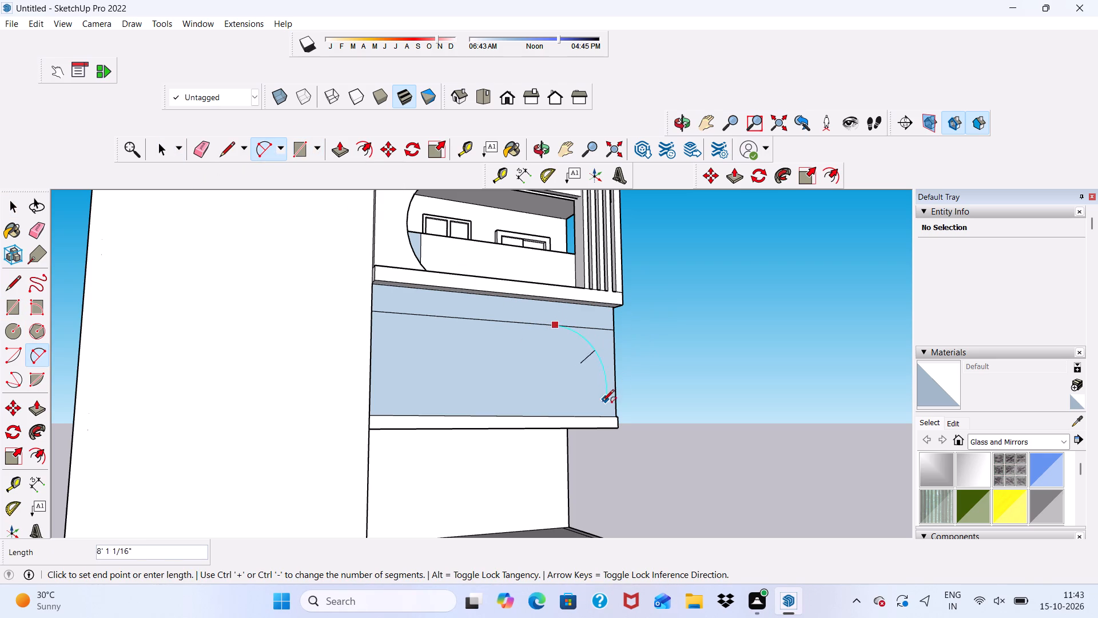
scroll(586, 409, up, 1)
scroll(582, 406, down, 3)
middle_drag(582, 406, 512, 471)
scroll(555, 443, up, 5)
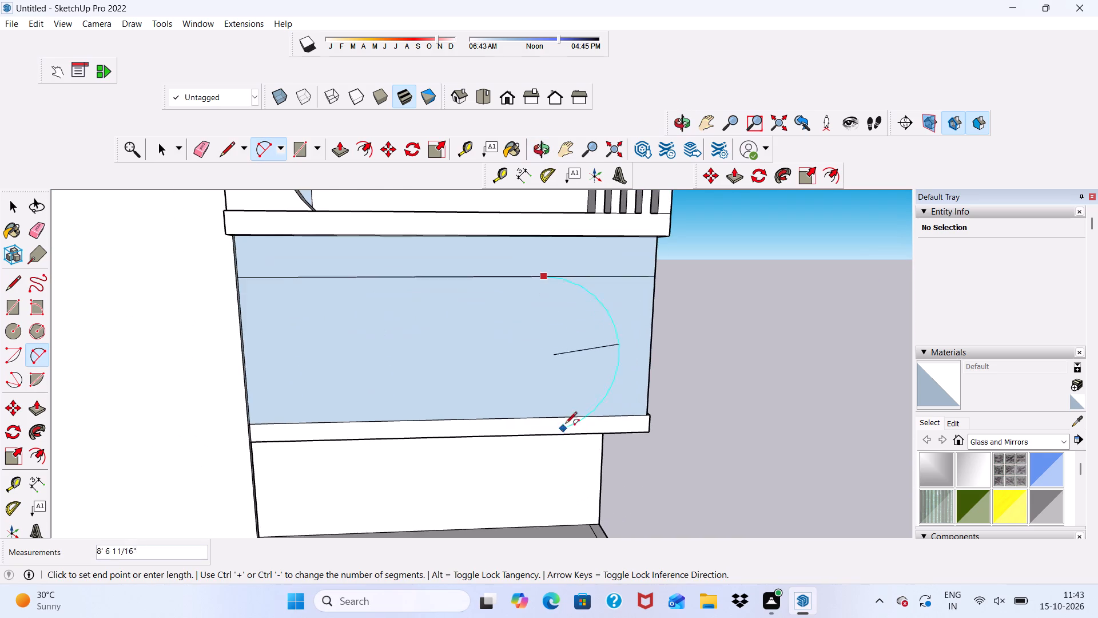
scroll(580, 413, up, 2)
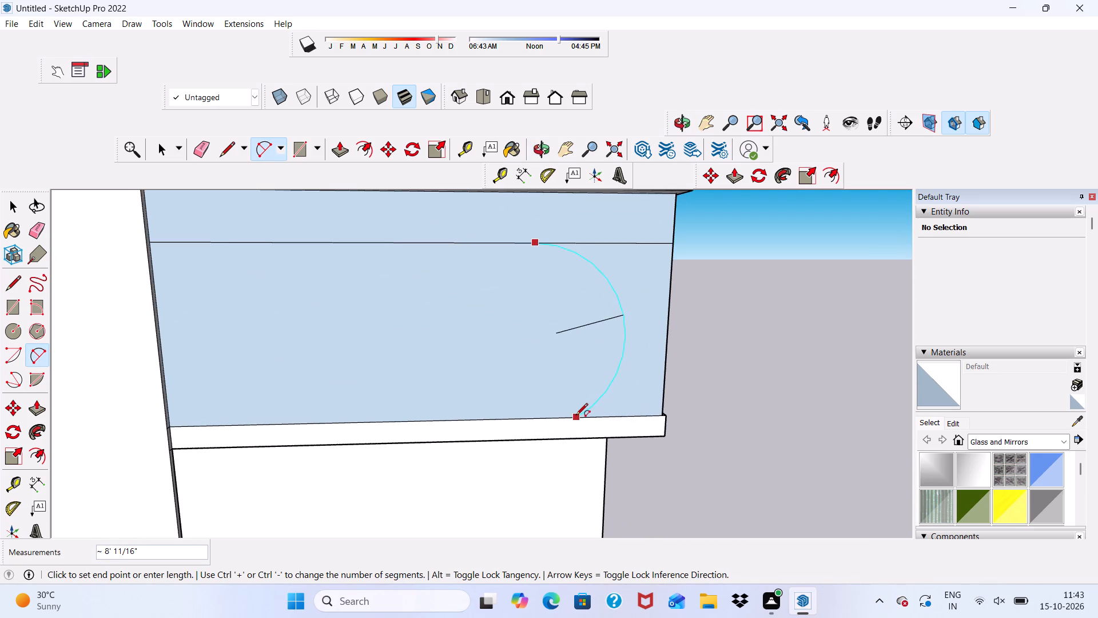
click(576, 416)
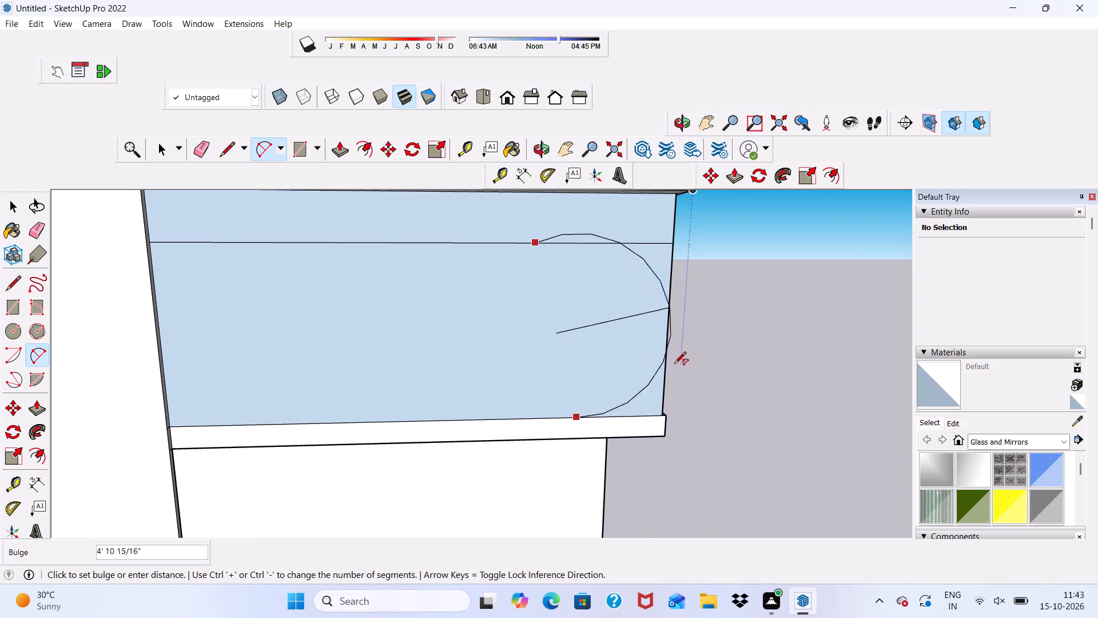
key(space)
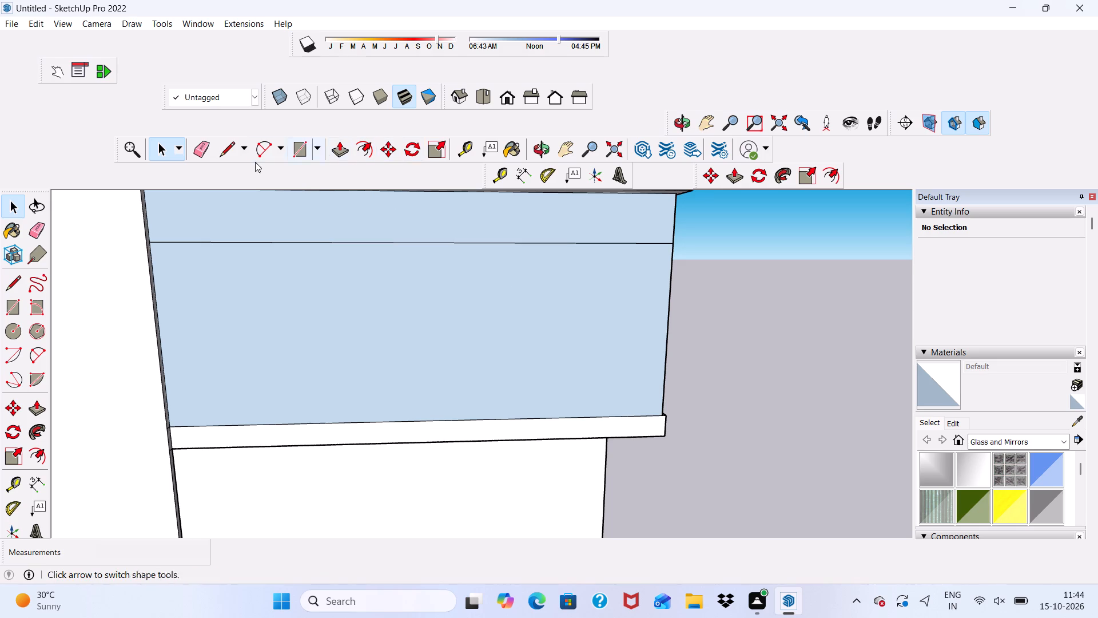
Draw an outward arc from the panel's dividing line down to the middle shelf, about 7' 9" long with a 1' 11" bulge.
drag(254, 146, 255, 152)
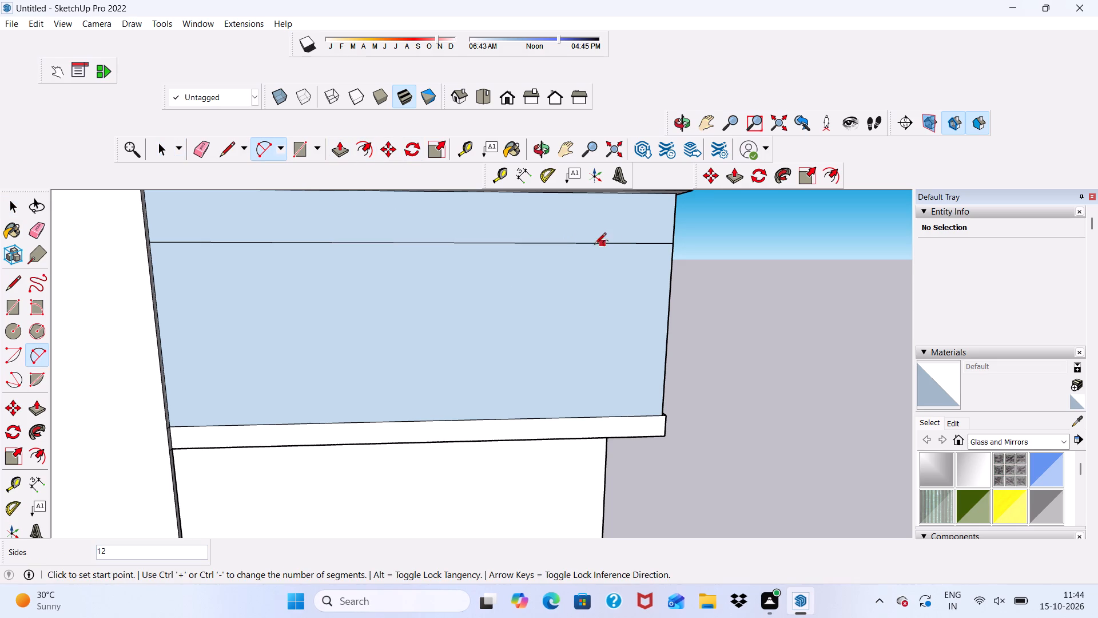
click(570, 245)
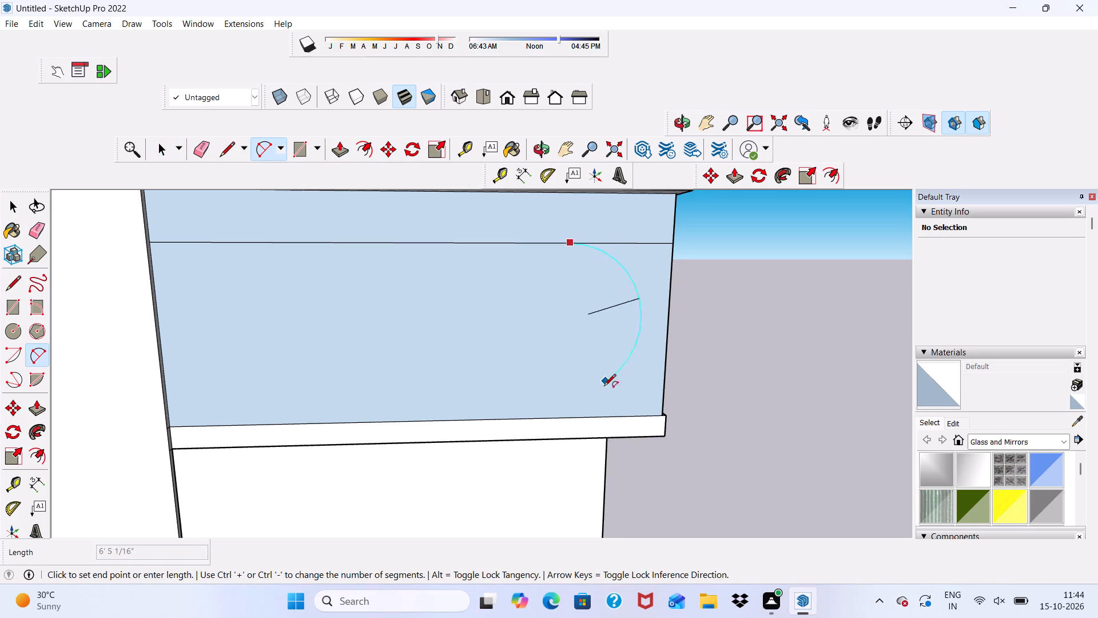
click(570, 418)
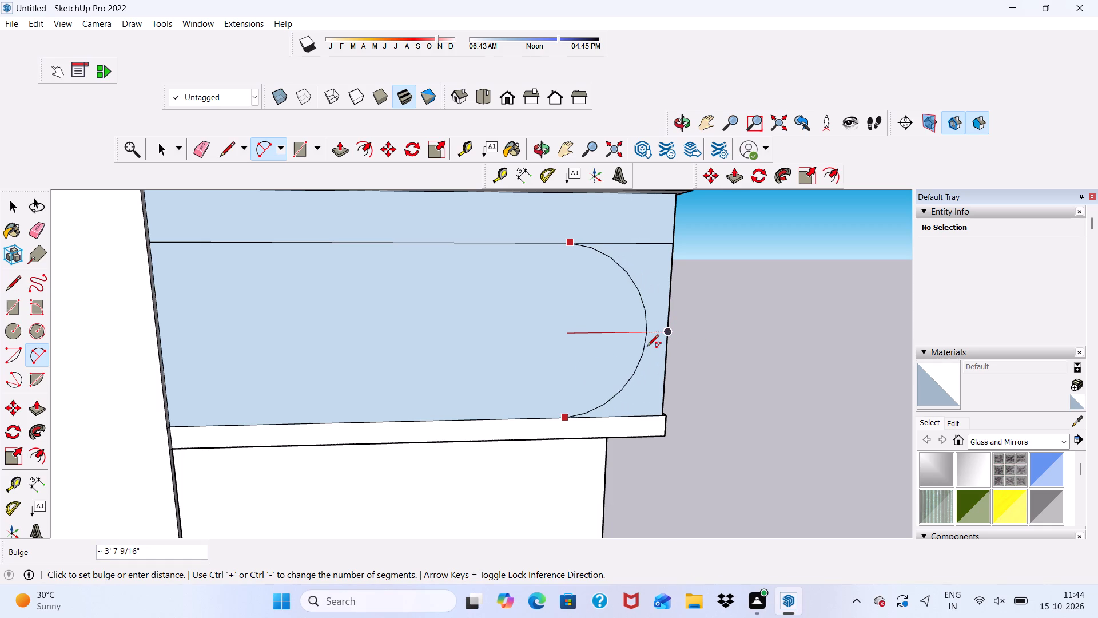
scroll(643, 347, down, 2)
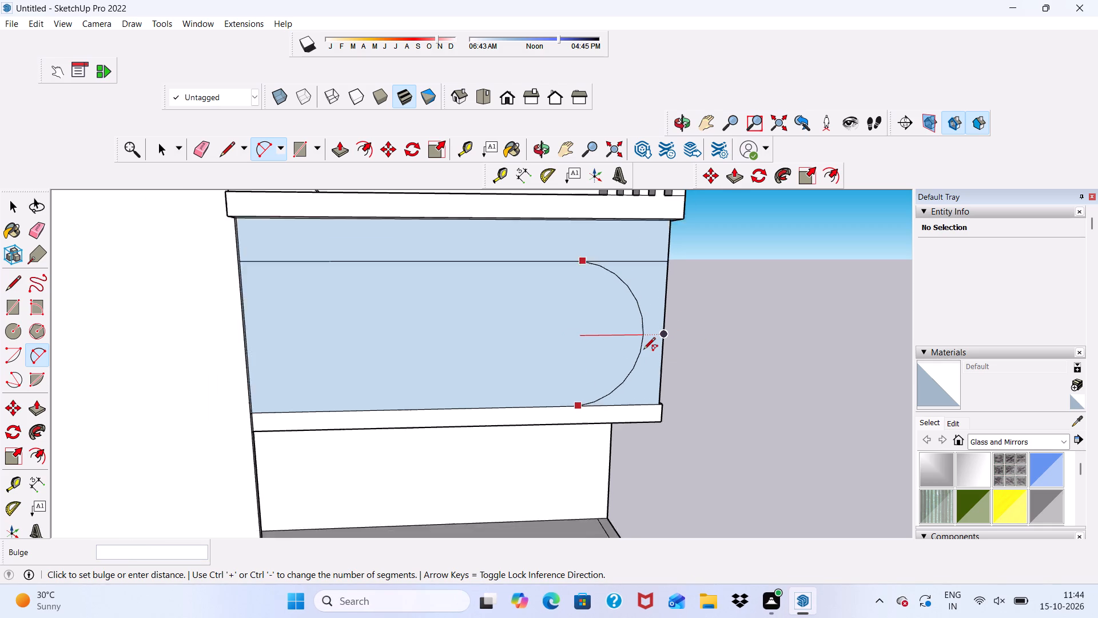
scroll(643, 350, down, 9)
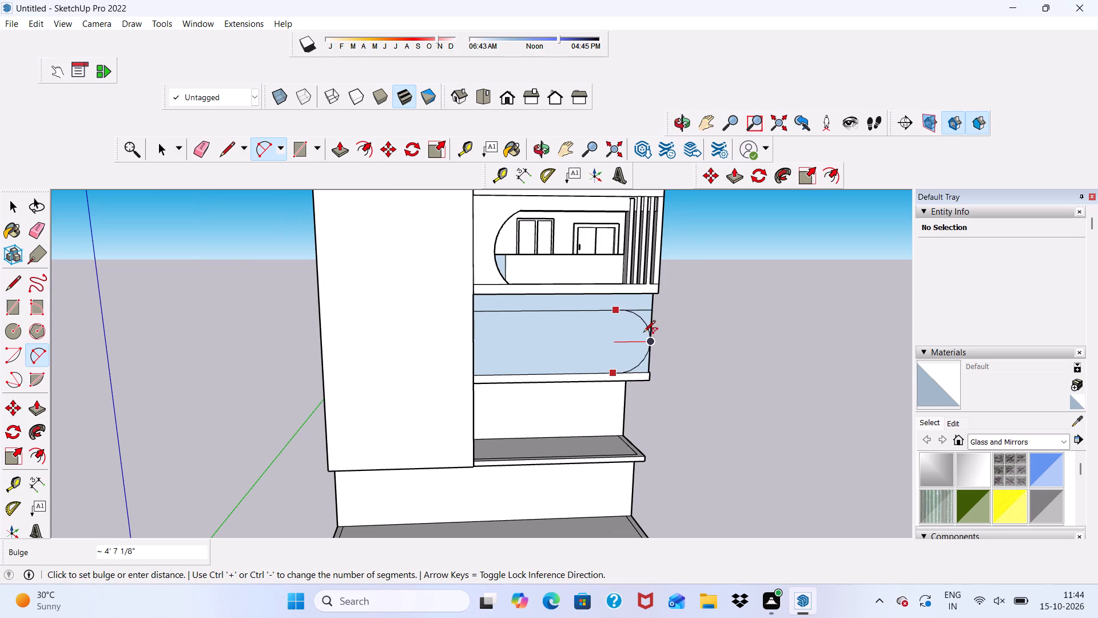
scroll(636, 329, up, 3)
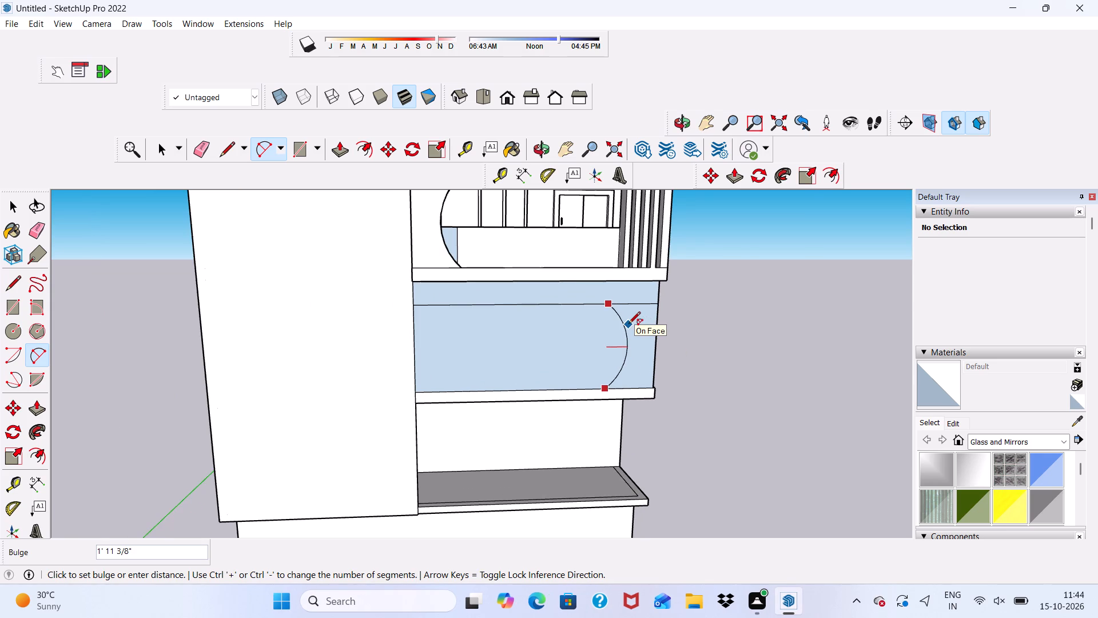
click(628, 324)
scroll(650, 326, down, 4)
key(space)
Erase the part of the dividing line between the arc and the front panel's outer side edge.
scroll(692, 335, up, 1)
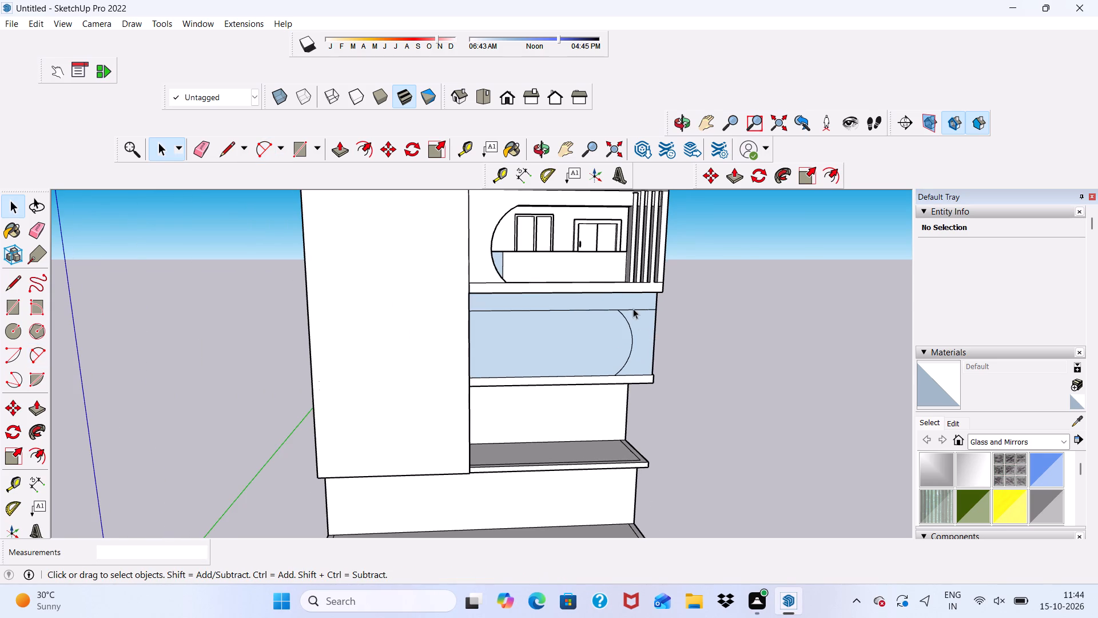
scroll(630, 310, up, 3)
click(204, 145)
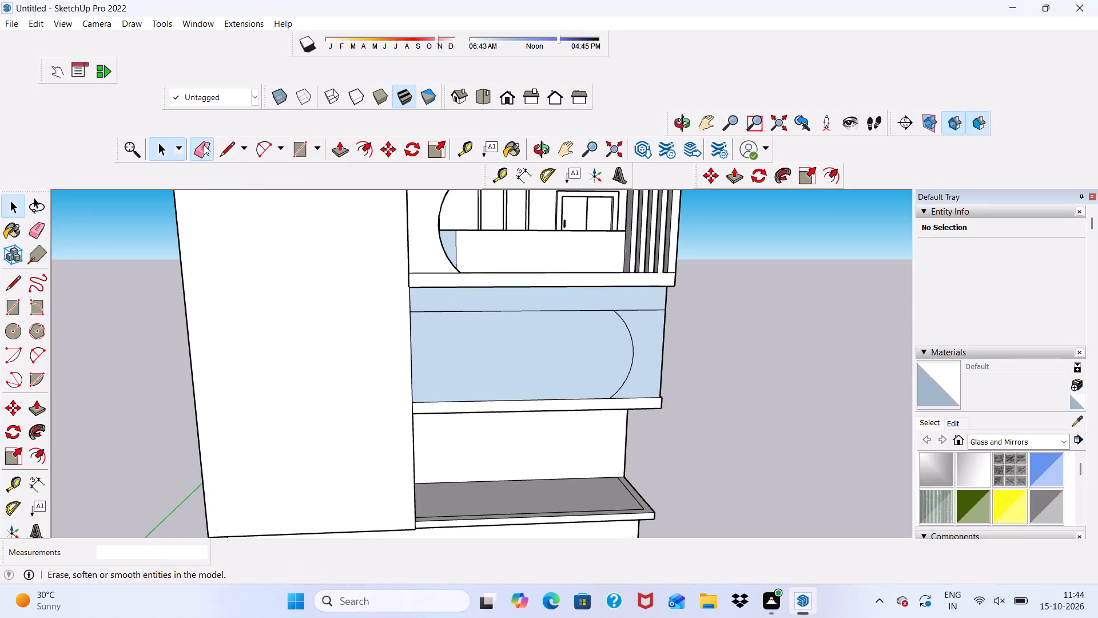
drag(643, 308, 645, 315)
Push/Pull the front panel's band above and beyond the arc outward by 6".
scroll(634, 304, down, 4)
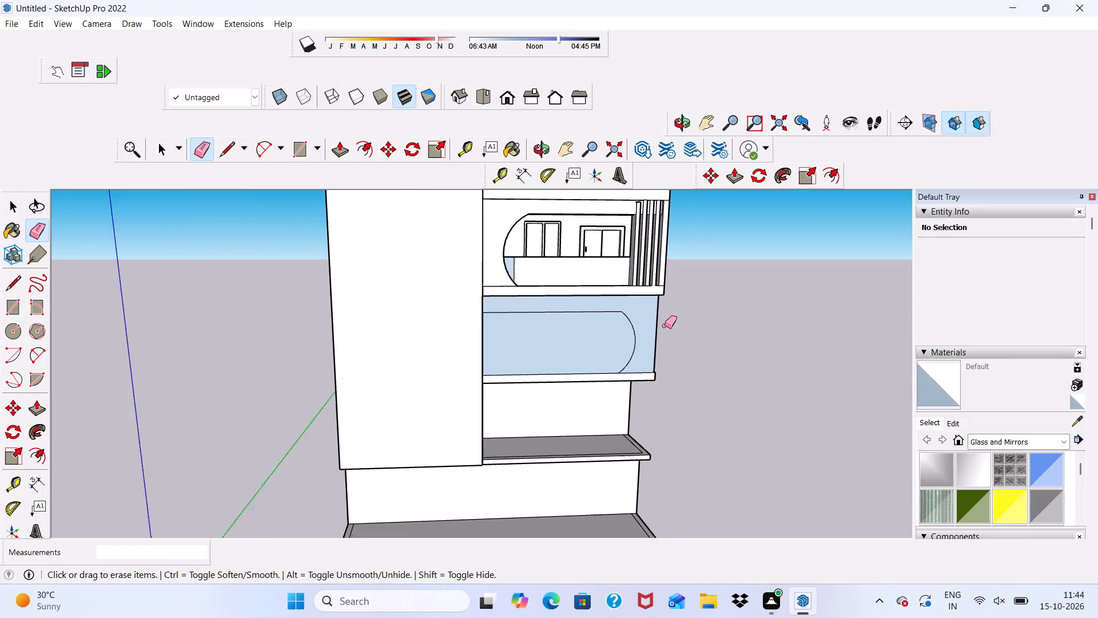
scroll(665, 326, down, 2)
middle_drag(673, 330, 526, 292)
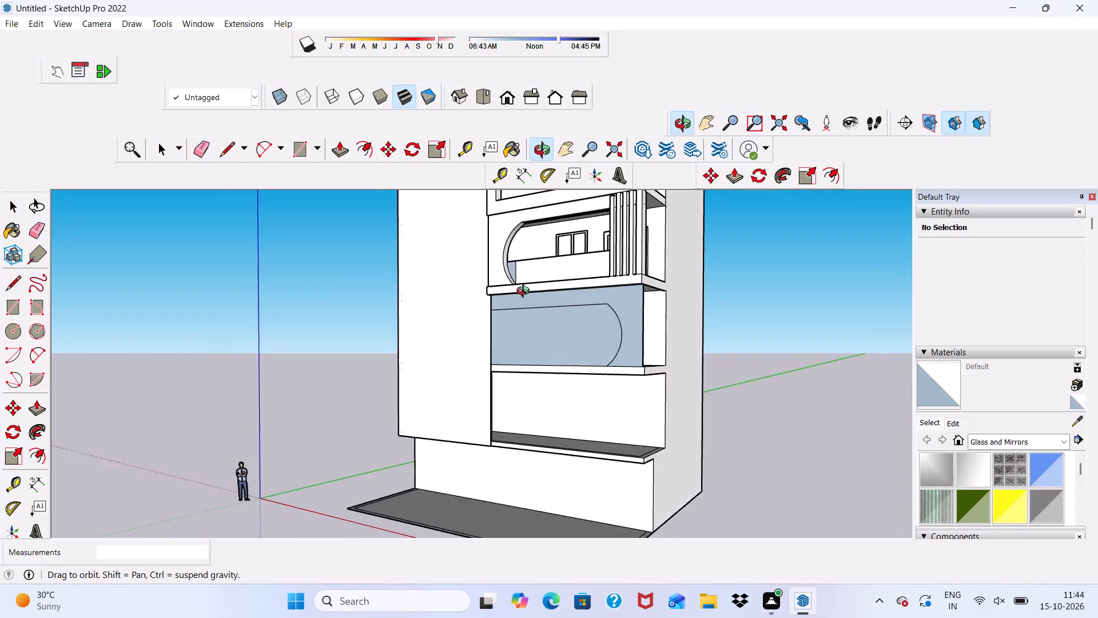
middle_drag(526, 292, 562, 291)
scroll(660, 314, up, 9)
key(space)
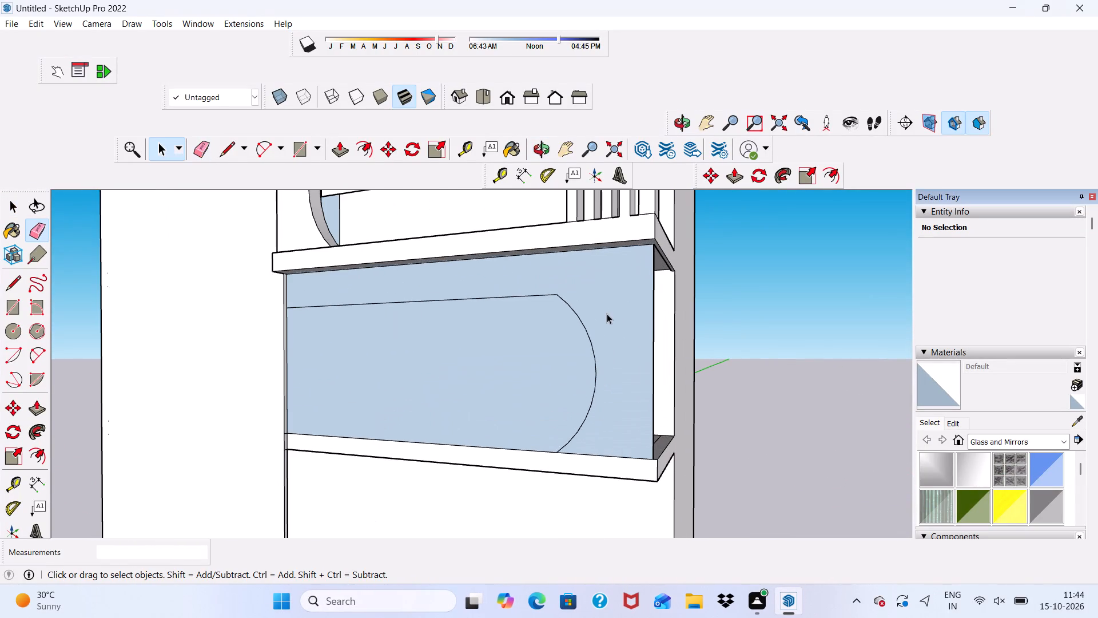
click(607, 313)
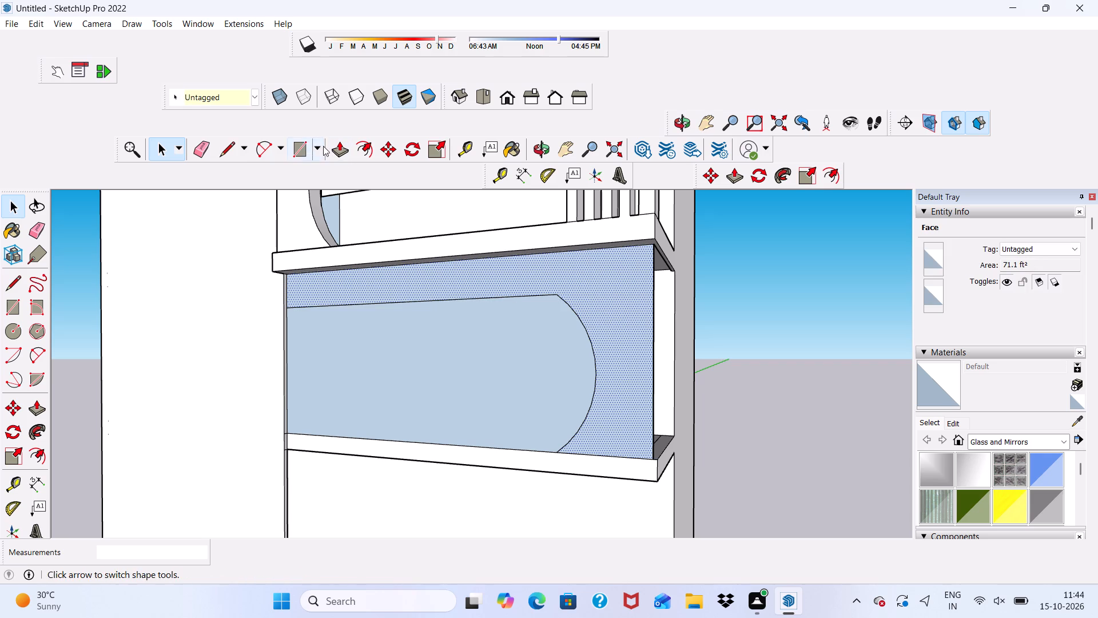
click(333, 146)
click(597, 275)
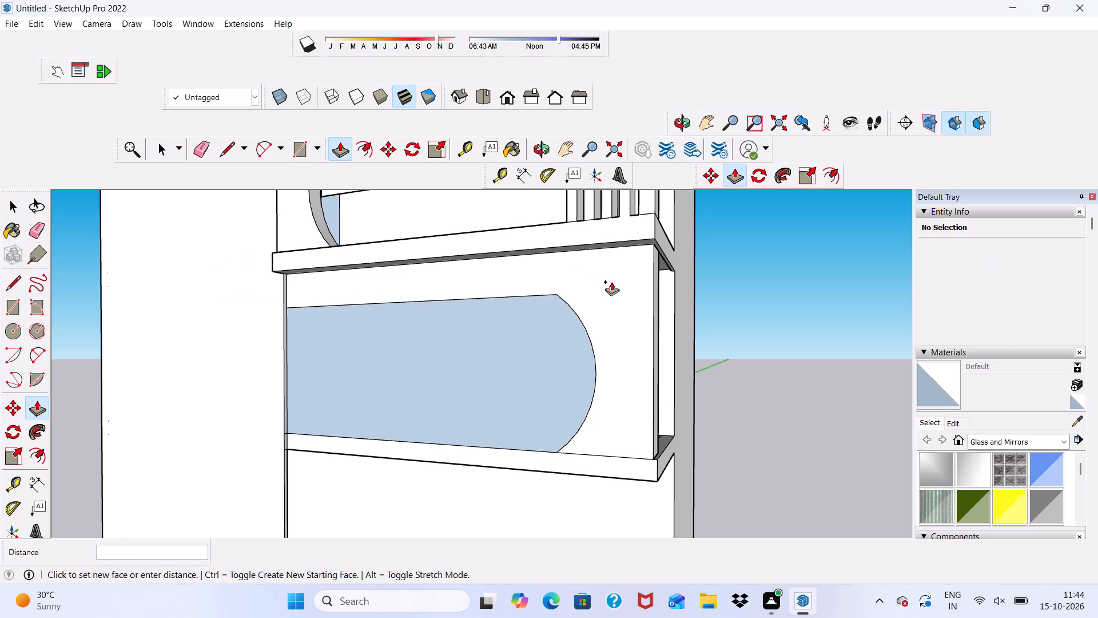
scroll(602, 285, down, 2)
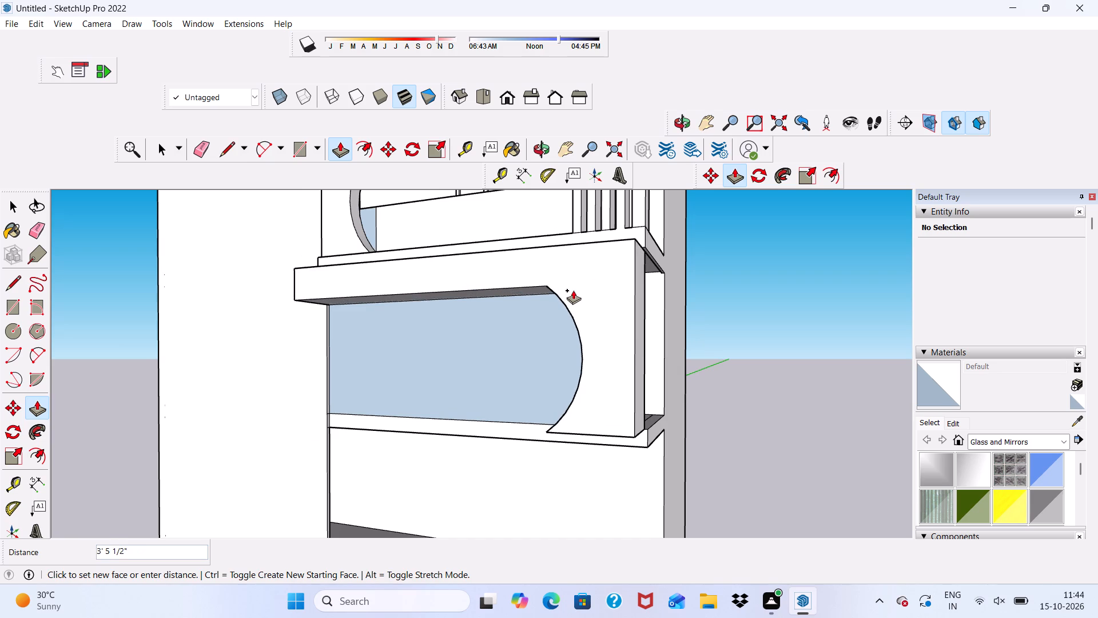
key(6)
key(shift+quotedbl)
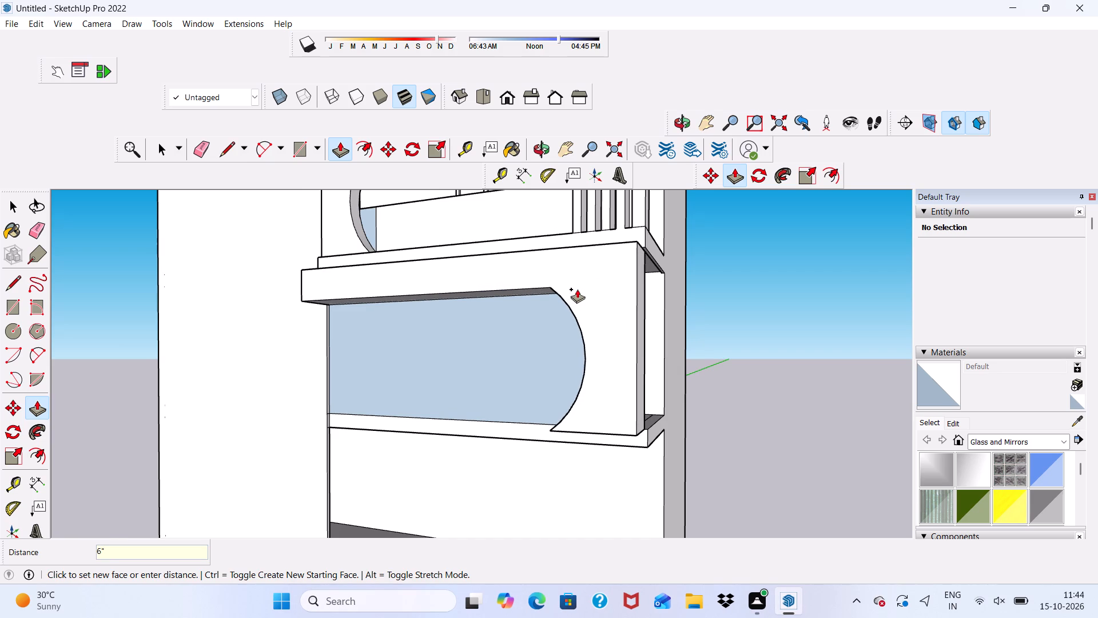
key(Return)
Push/Pull the middle shelf's front edge face outward by 1'.
scroll(583, 288, up, 3)
scroll(555, 291, down, 3)
middle_drag(582, 292, 591, 292)
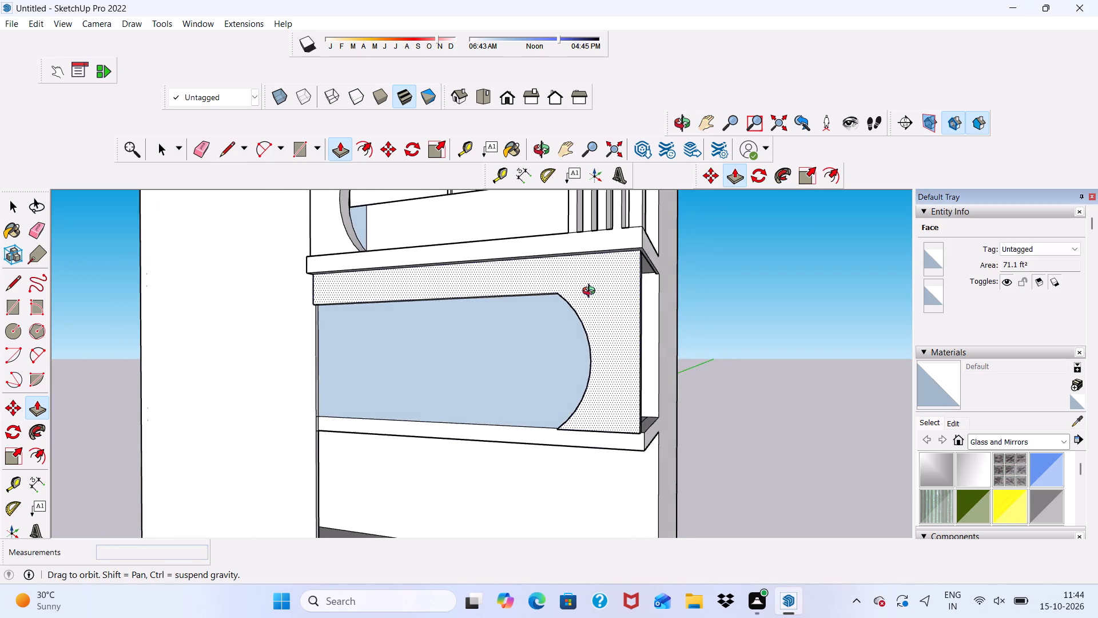
middle_drag(591, 292, 657, 371)
scroll(533, 453, up, 6)
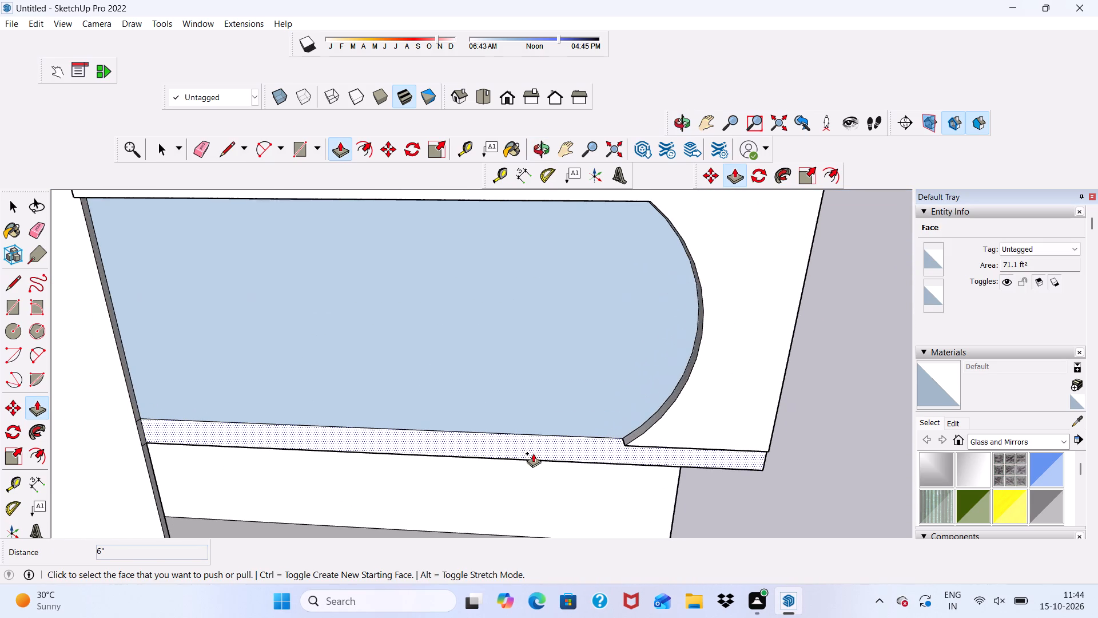
click(530, 448)
scroll(537, 466, down, 4)
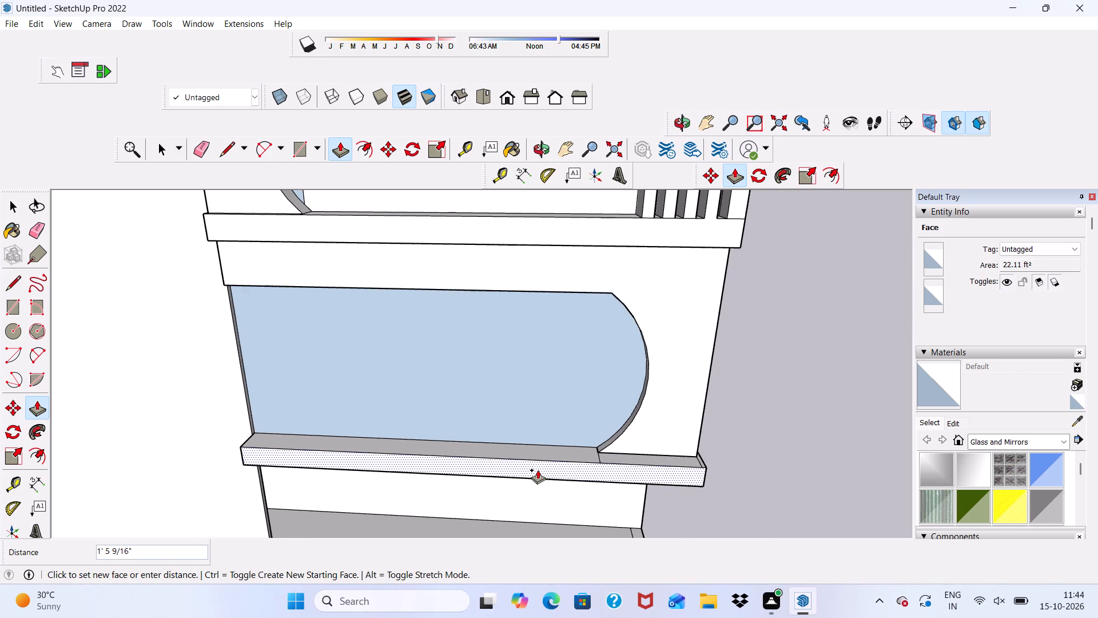
text(1')
key(Return)
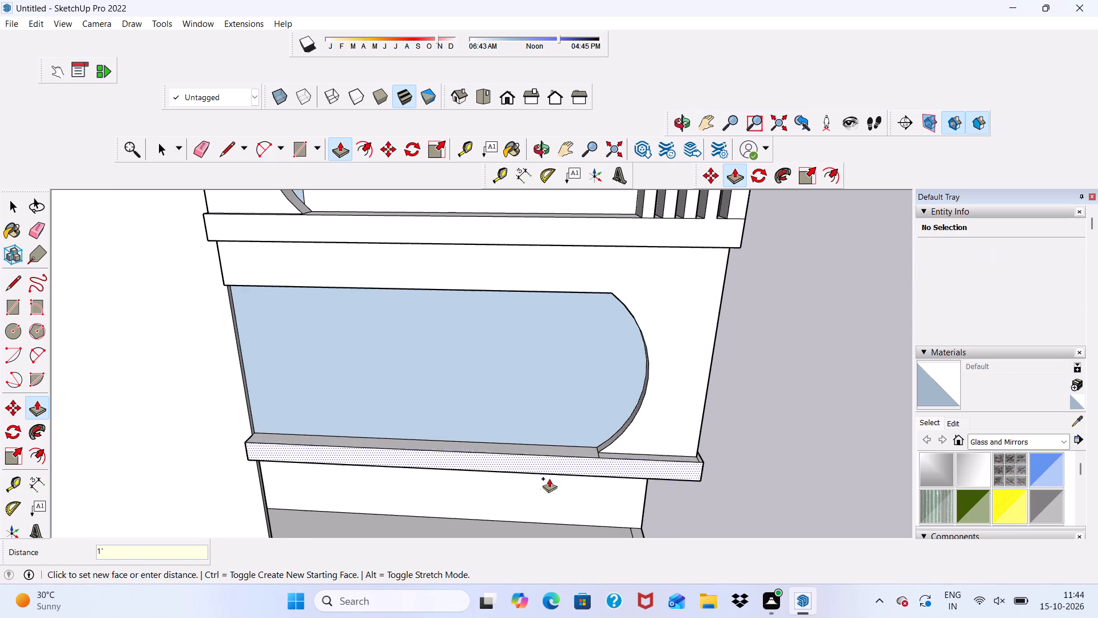
Delete the face enclosed by the arc to open up the front panel above the middle shelf.
scroll(538, 466, down, 4)
middle_drag(545, 457, 478, 390)
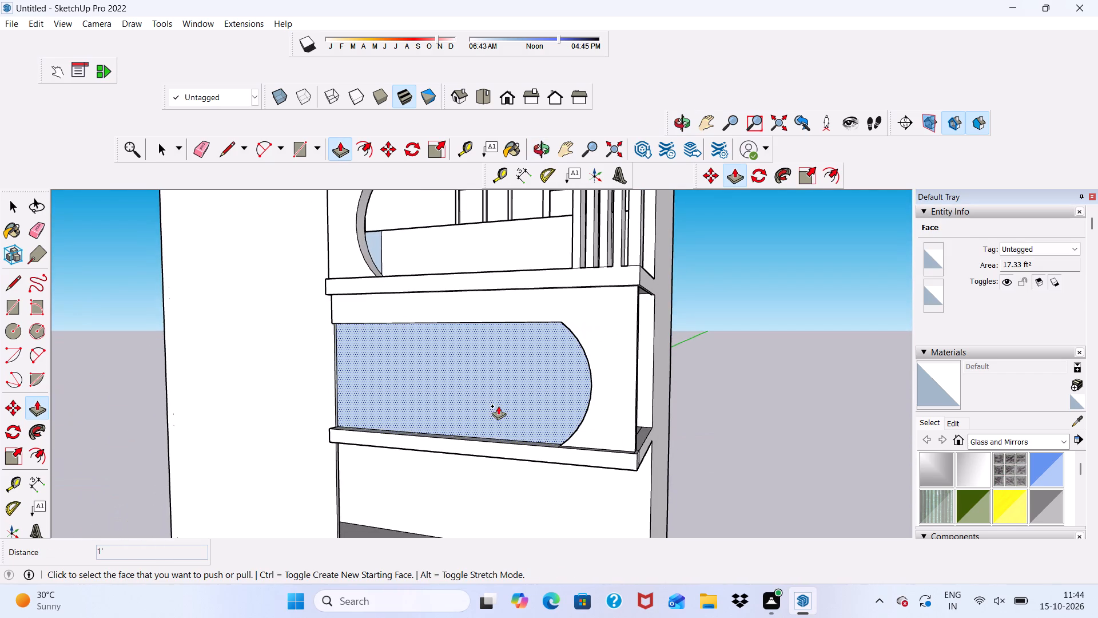
key(space)
click(499, 405)
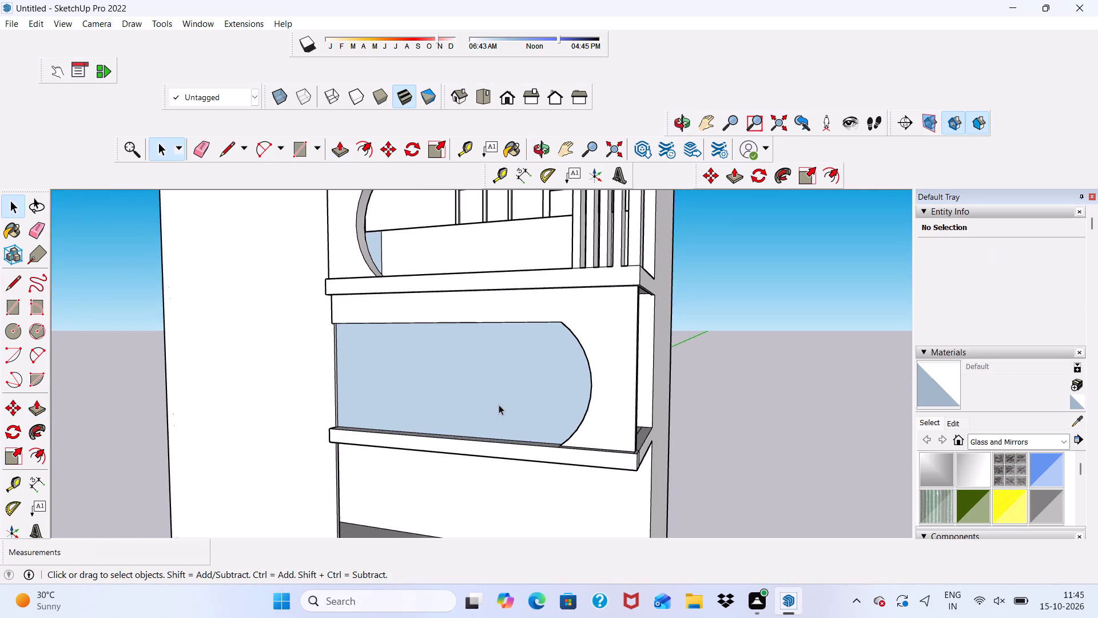
key(Delete)
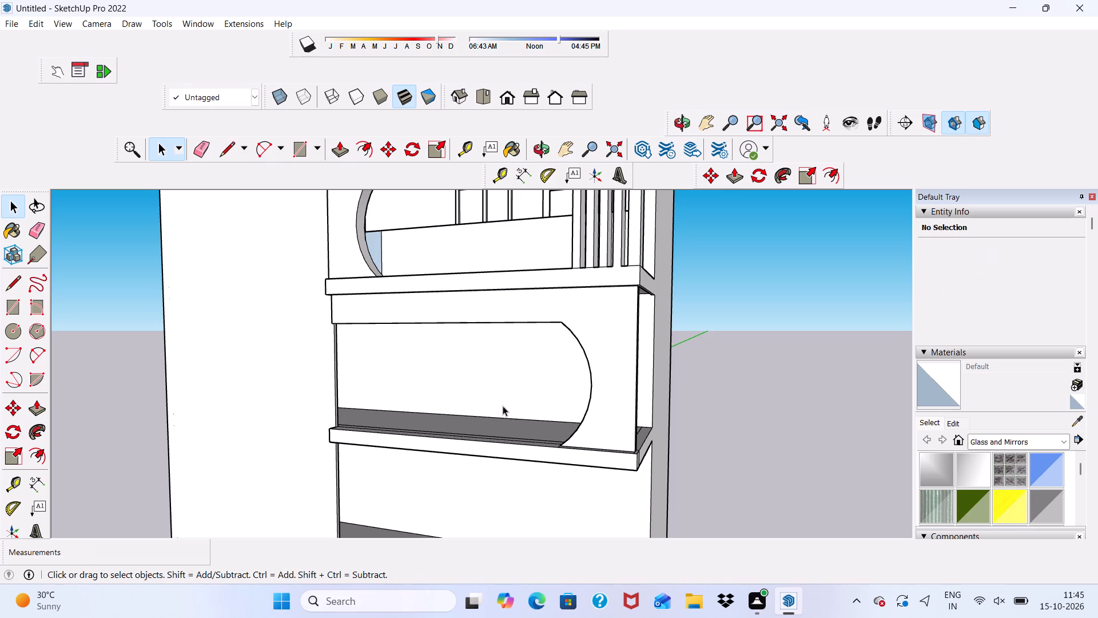
scroll(528, 426, down, 4)
middle_drag(558, 457, 187, 449)
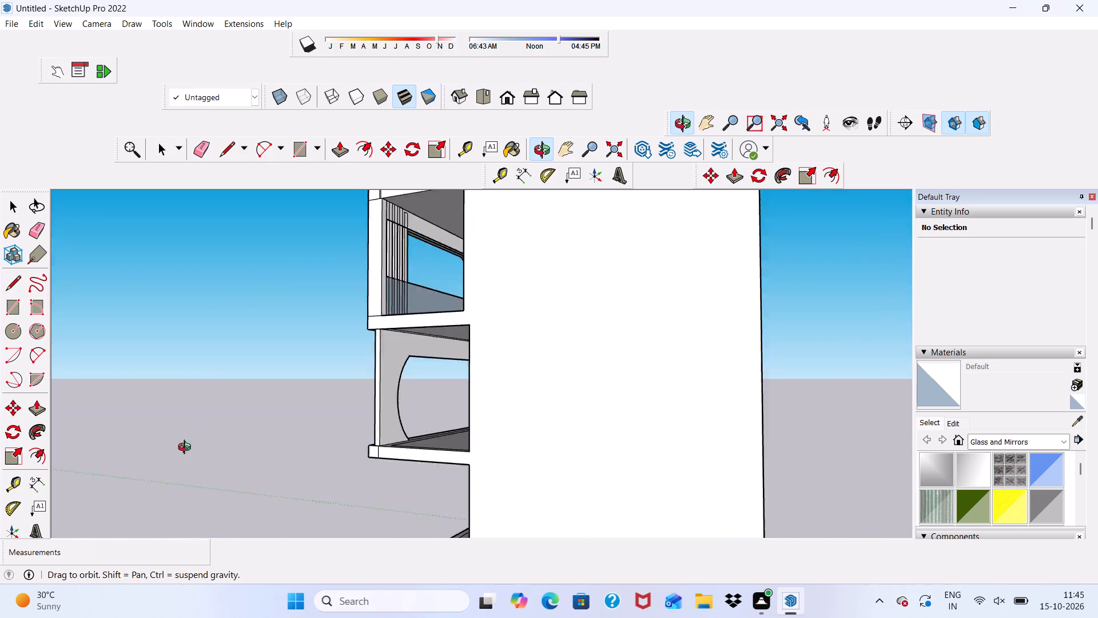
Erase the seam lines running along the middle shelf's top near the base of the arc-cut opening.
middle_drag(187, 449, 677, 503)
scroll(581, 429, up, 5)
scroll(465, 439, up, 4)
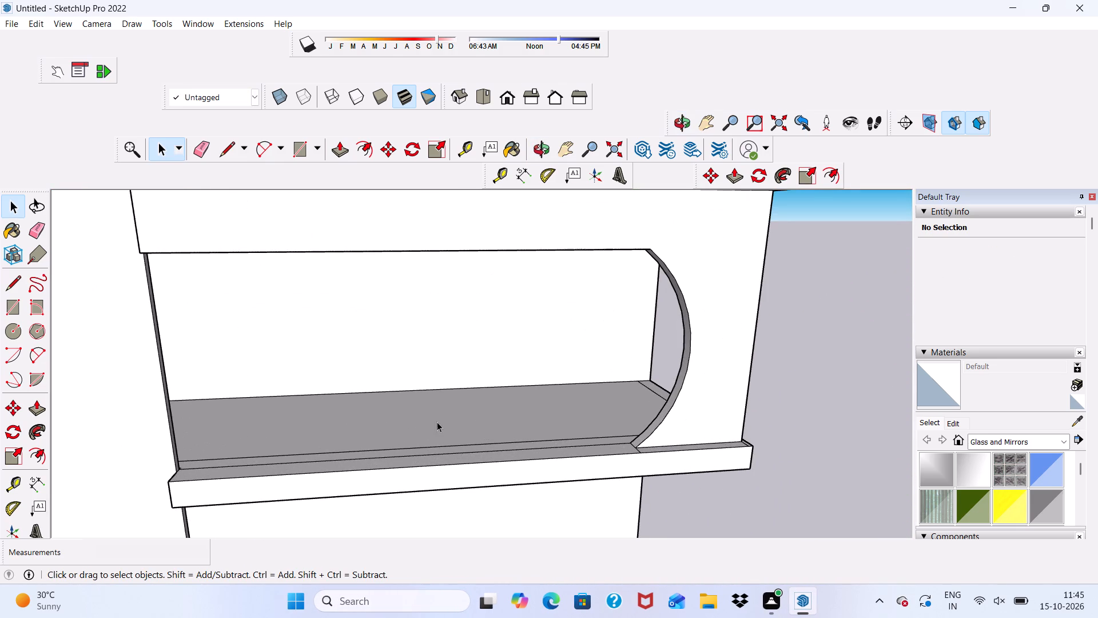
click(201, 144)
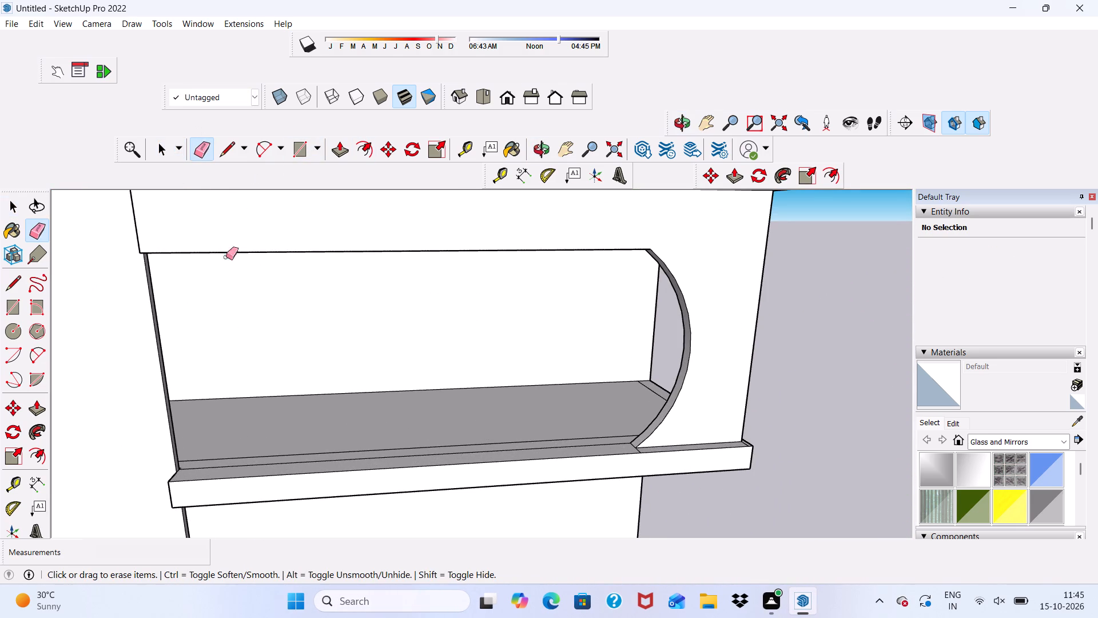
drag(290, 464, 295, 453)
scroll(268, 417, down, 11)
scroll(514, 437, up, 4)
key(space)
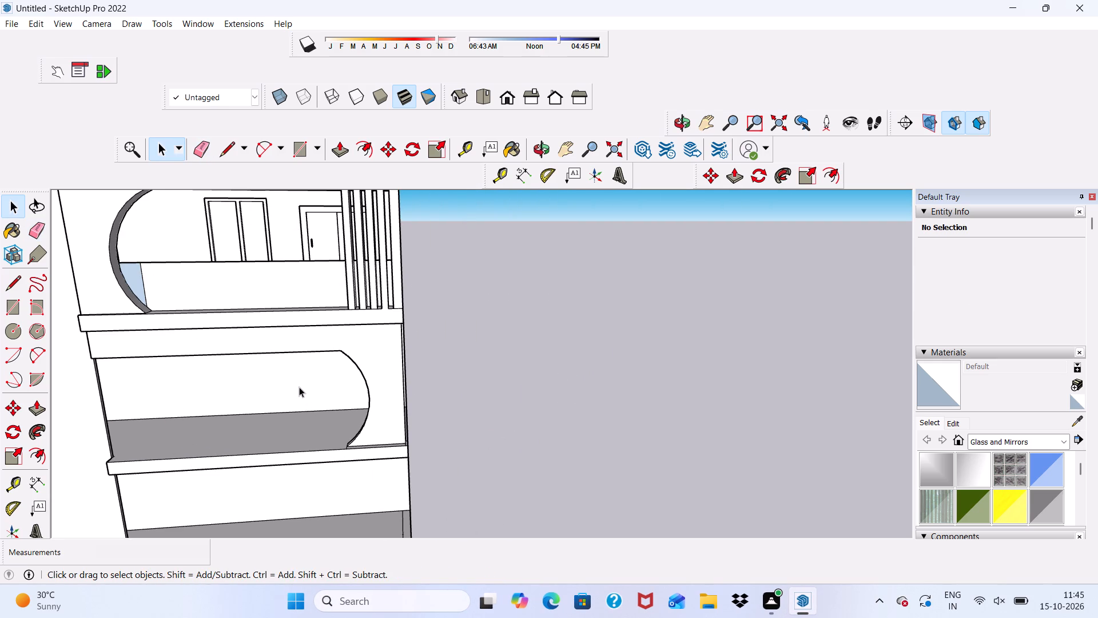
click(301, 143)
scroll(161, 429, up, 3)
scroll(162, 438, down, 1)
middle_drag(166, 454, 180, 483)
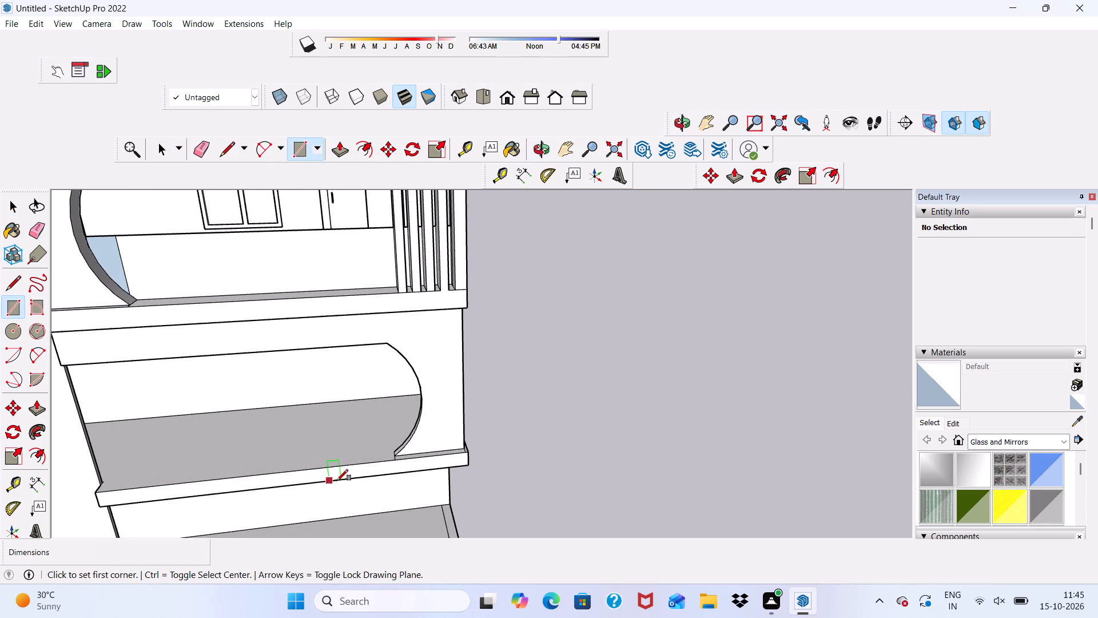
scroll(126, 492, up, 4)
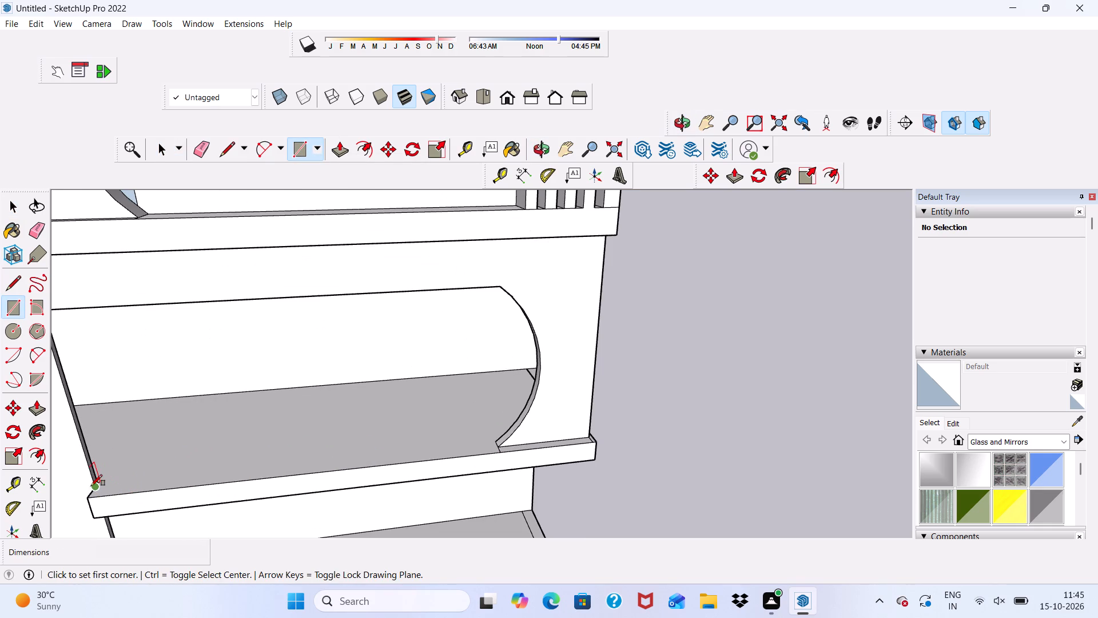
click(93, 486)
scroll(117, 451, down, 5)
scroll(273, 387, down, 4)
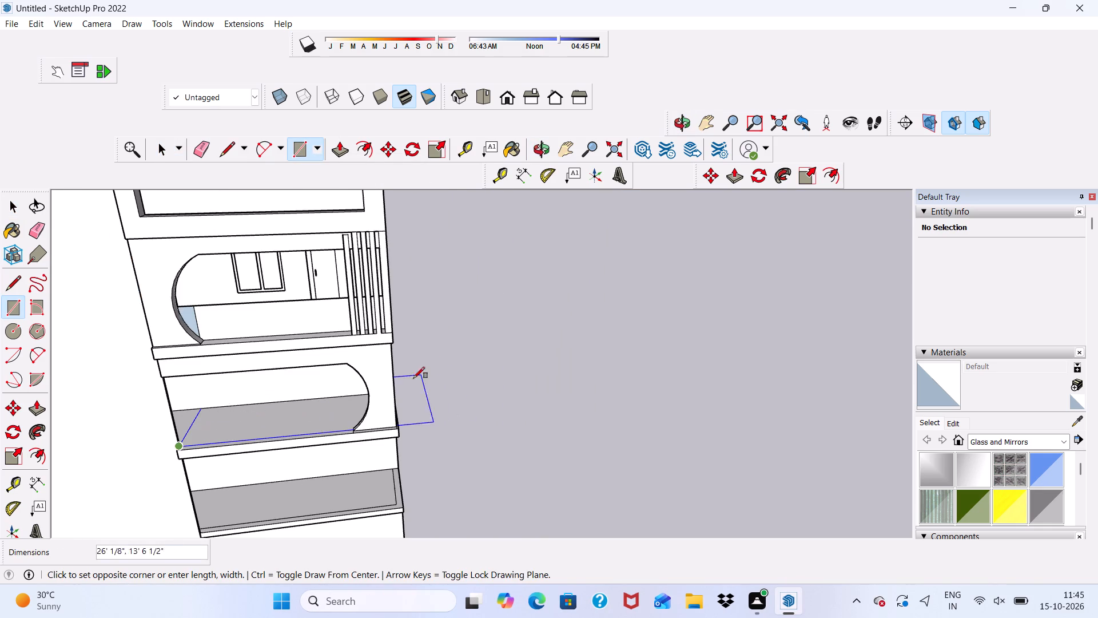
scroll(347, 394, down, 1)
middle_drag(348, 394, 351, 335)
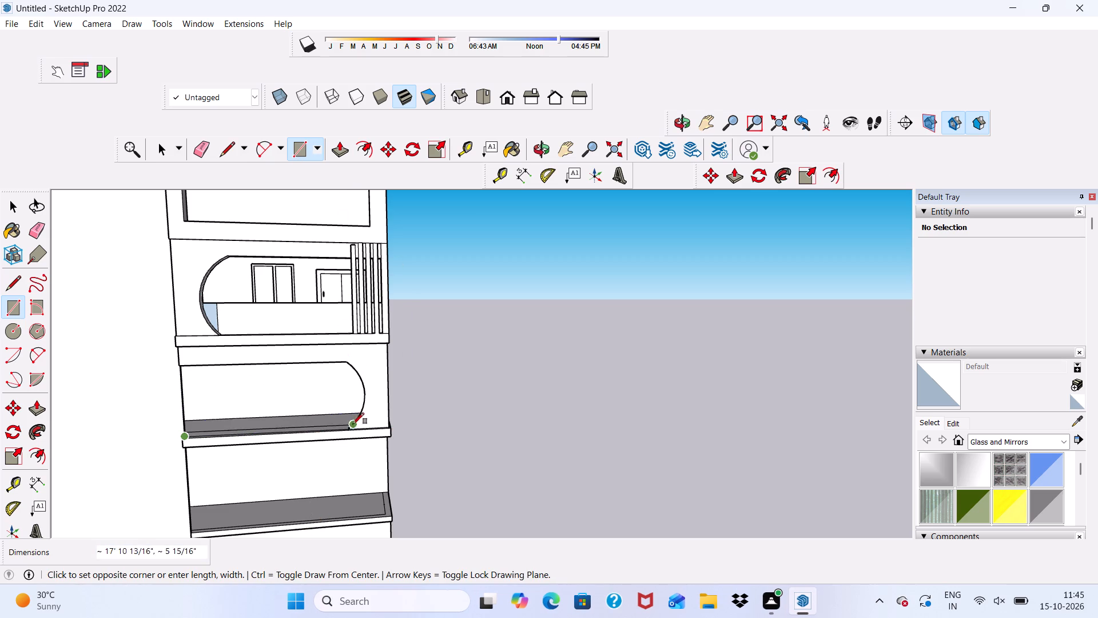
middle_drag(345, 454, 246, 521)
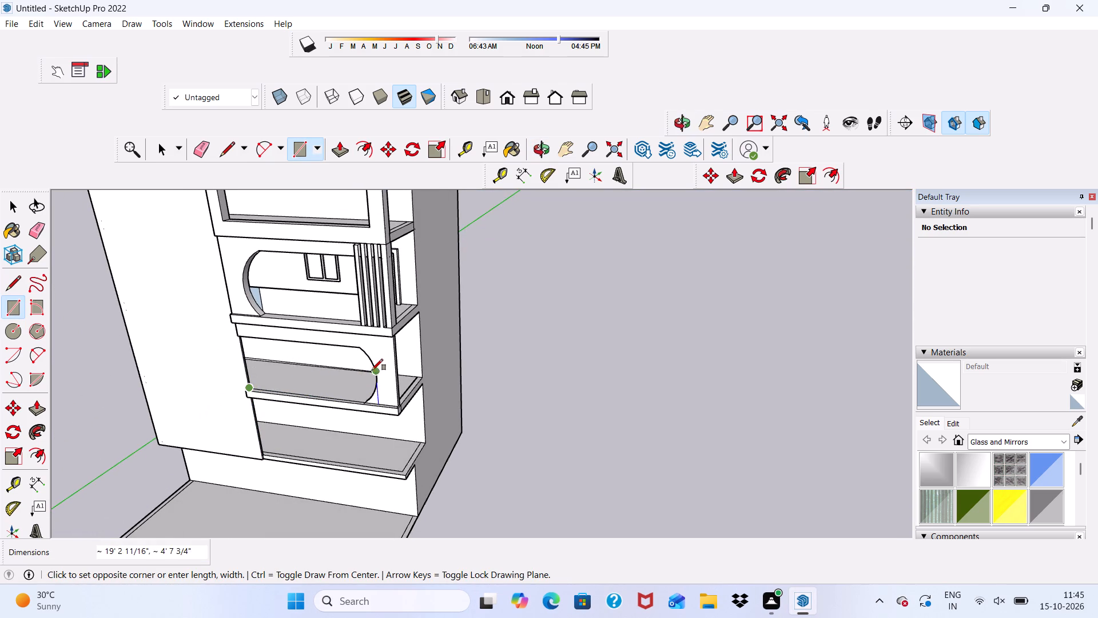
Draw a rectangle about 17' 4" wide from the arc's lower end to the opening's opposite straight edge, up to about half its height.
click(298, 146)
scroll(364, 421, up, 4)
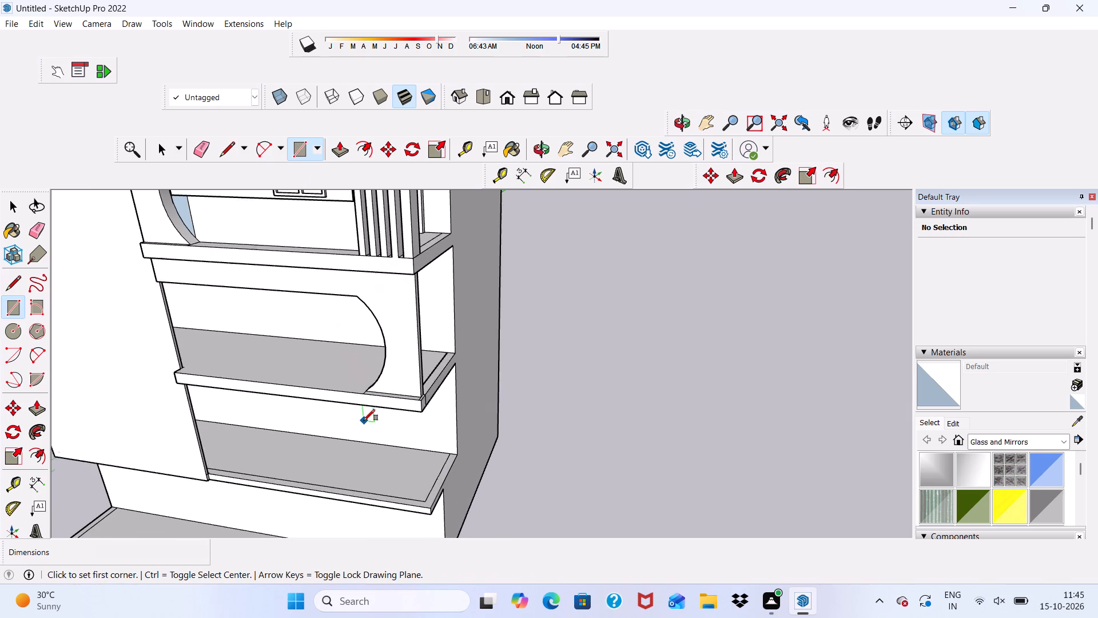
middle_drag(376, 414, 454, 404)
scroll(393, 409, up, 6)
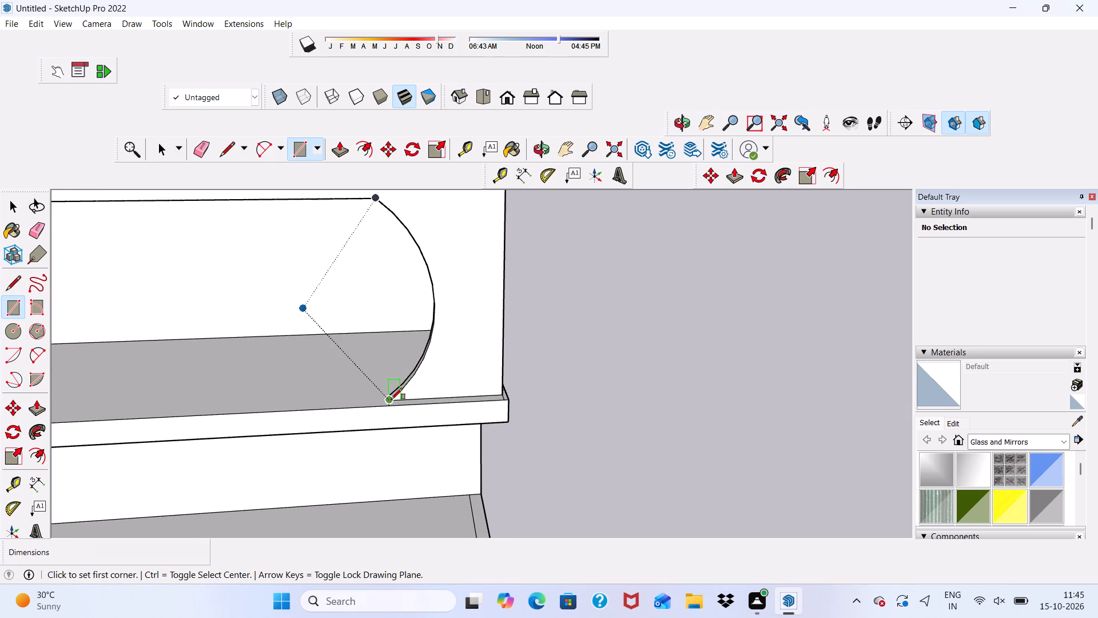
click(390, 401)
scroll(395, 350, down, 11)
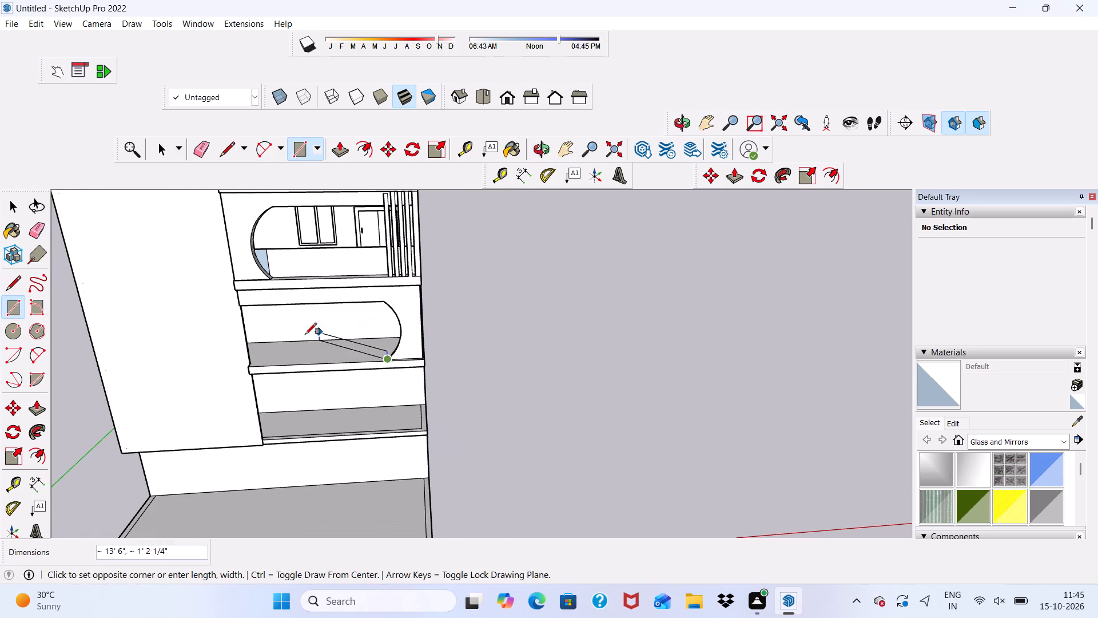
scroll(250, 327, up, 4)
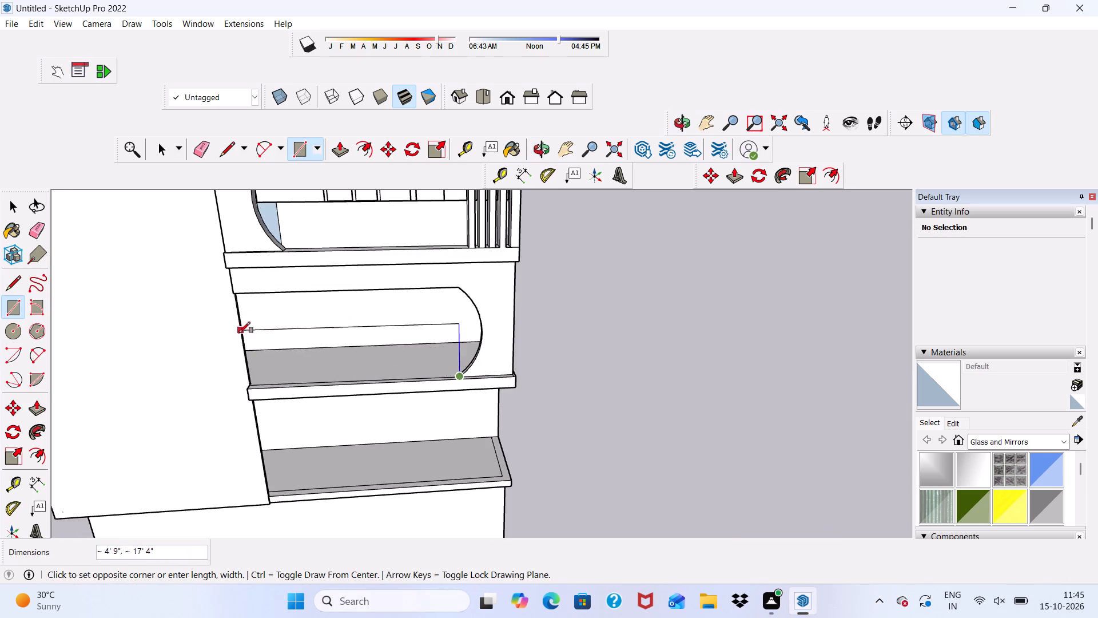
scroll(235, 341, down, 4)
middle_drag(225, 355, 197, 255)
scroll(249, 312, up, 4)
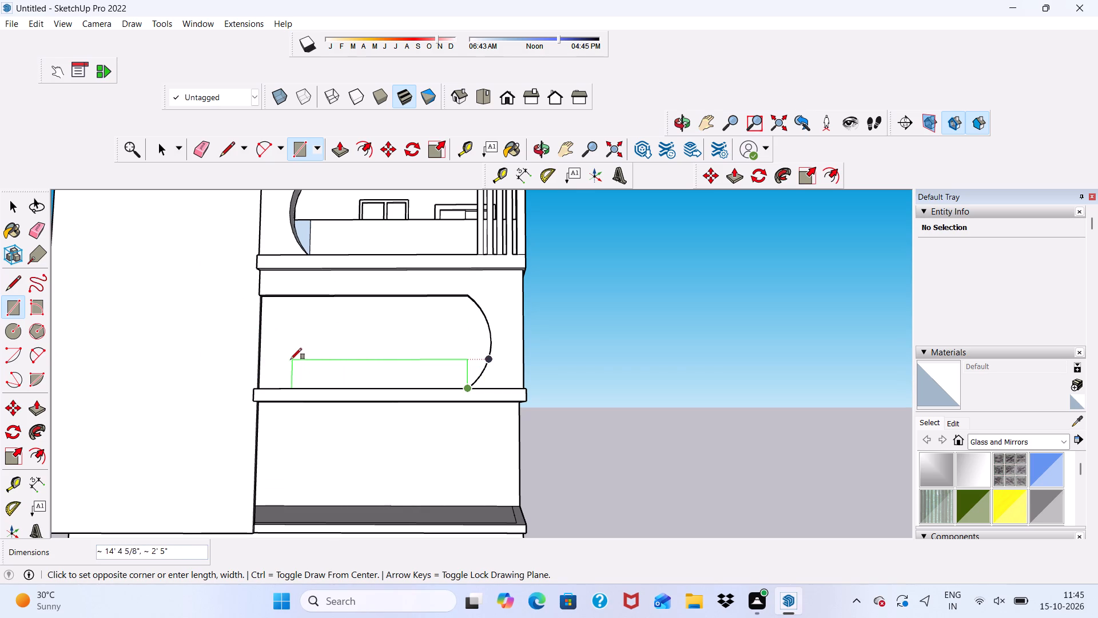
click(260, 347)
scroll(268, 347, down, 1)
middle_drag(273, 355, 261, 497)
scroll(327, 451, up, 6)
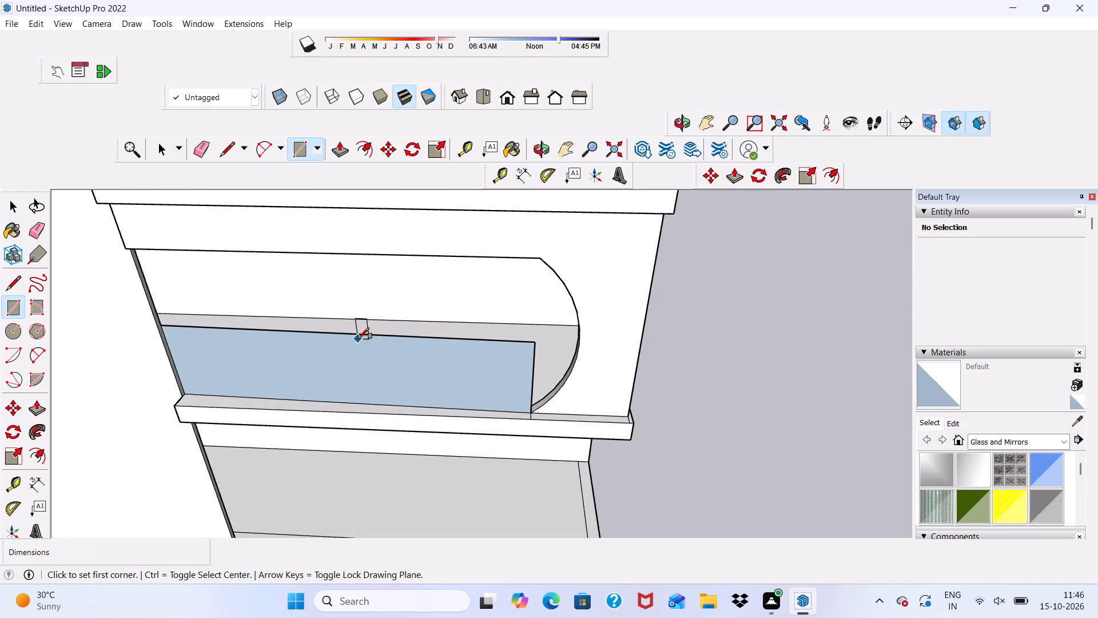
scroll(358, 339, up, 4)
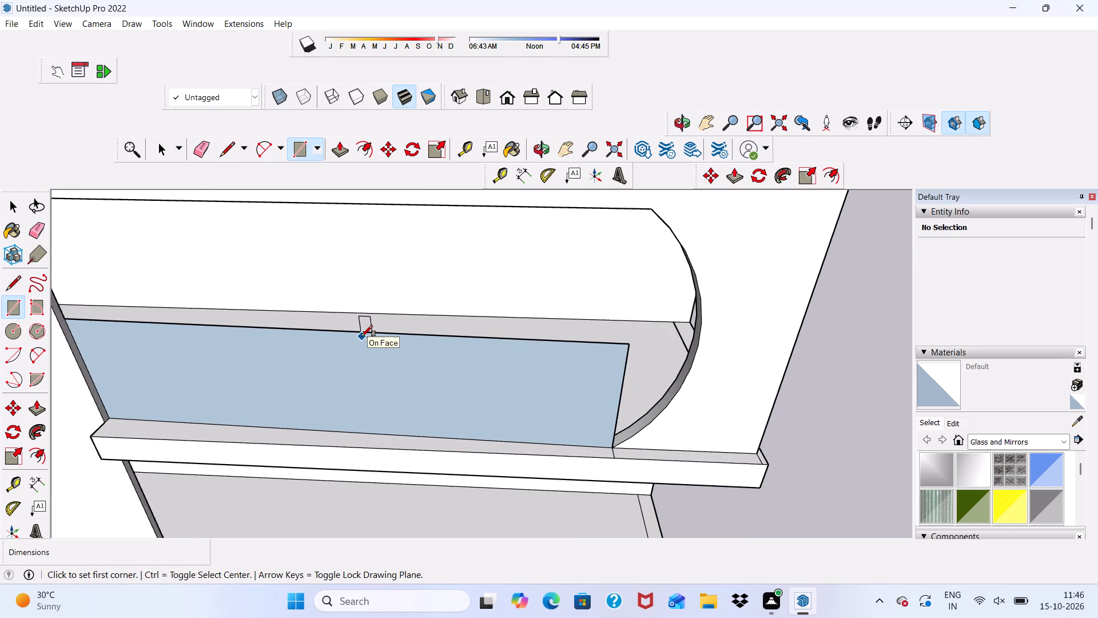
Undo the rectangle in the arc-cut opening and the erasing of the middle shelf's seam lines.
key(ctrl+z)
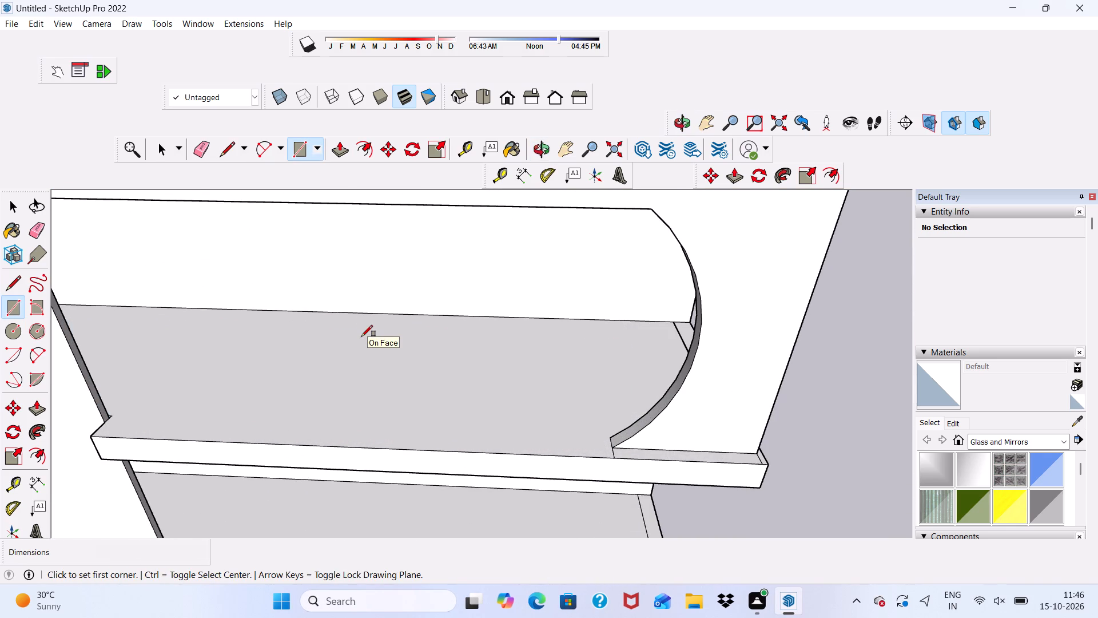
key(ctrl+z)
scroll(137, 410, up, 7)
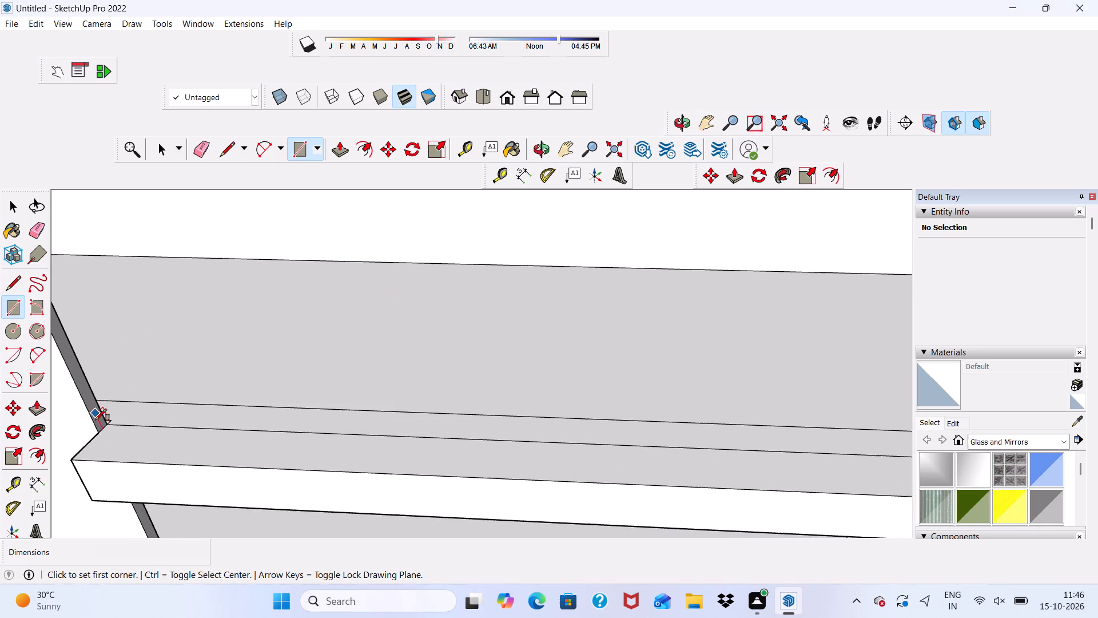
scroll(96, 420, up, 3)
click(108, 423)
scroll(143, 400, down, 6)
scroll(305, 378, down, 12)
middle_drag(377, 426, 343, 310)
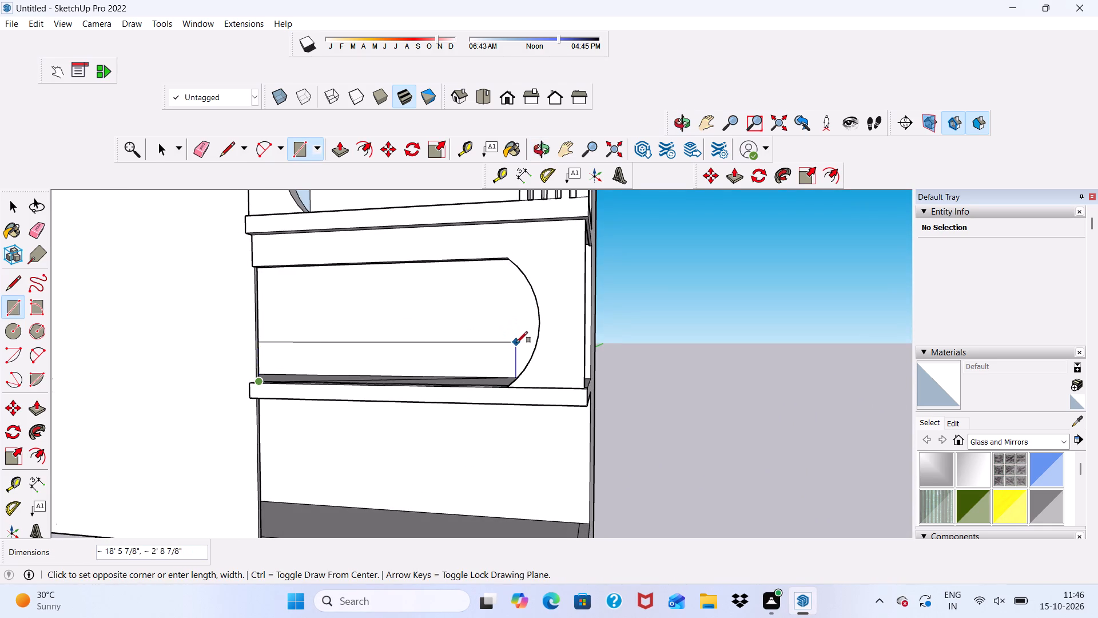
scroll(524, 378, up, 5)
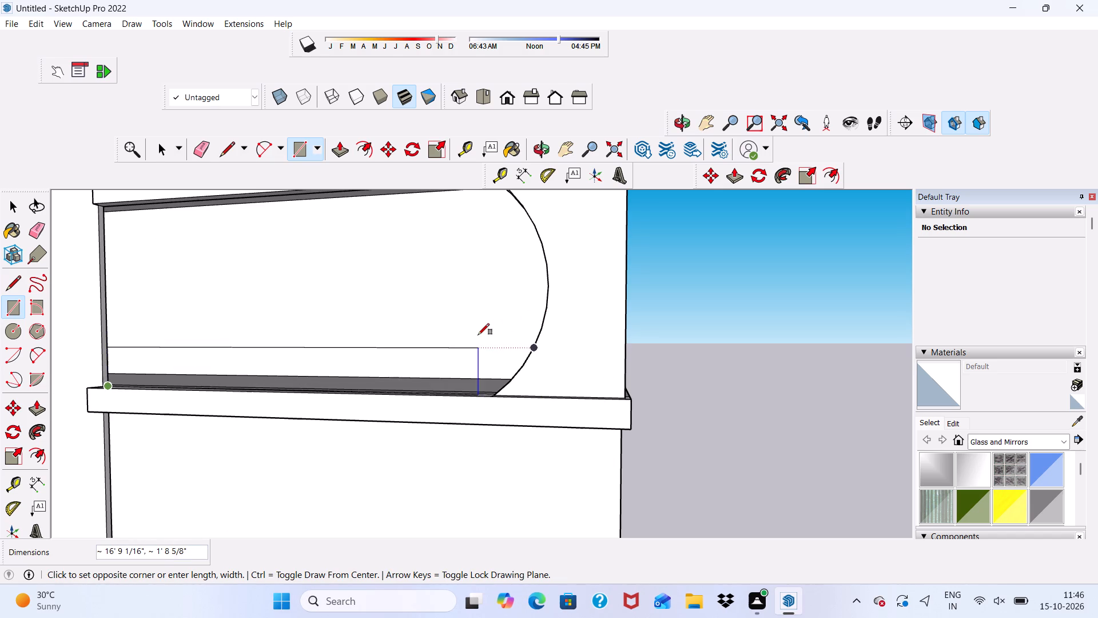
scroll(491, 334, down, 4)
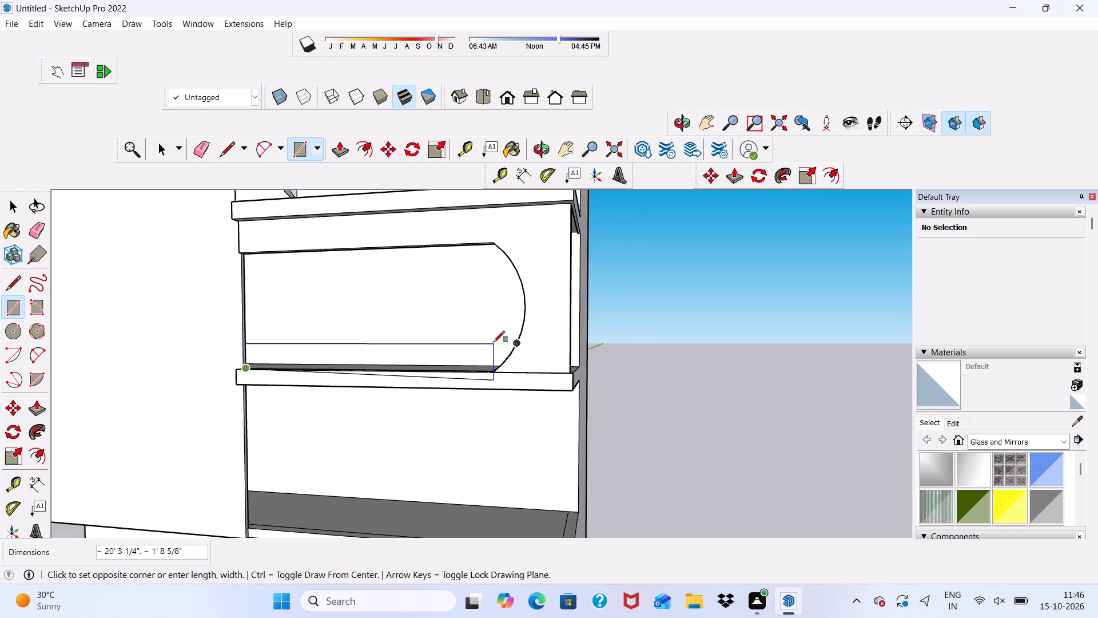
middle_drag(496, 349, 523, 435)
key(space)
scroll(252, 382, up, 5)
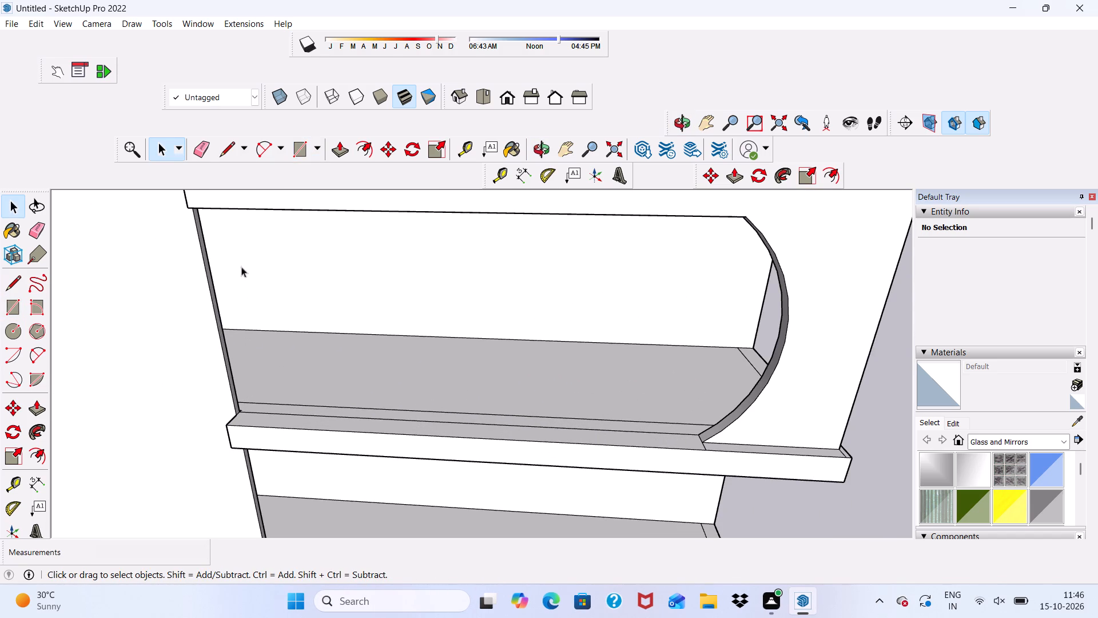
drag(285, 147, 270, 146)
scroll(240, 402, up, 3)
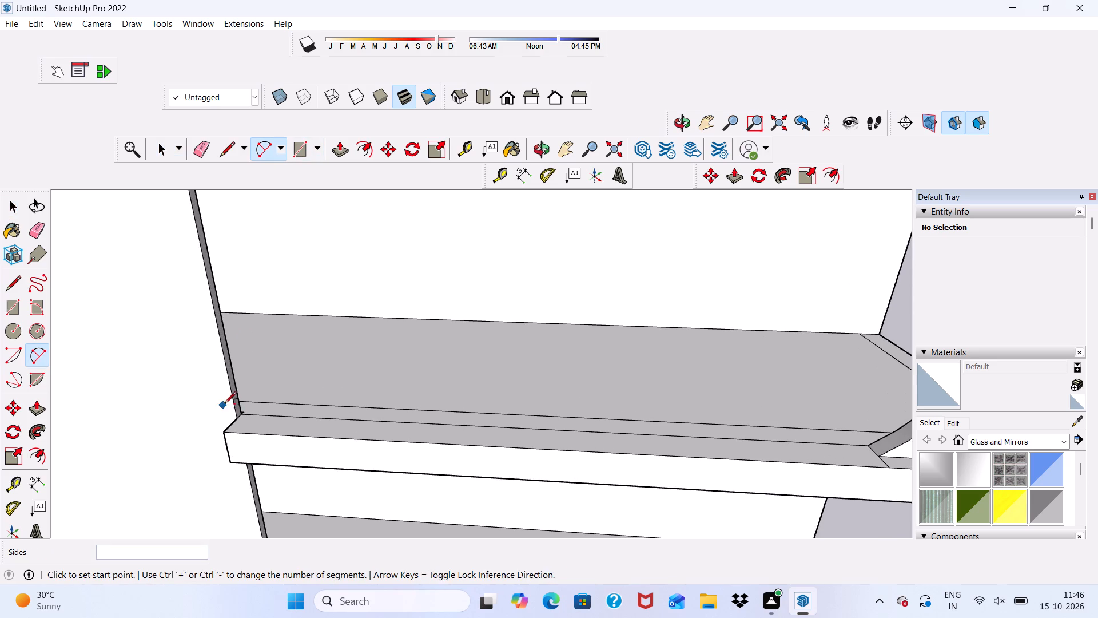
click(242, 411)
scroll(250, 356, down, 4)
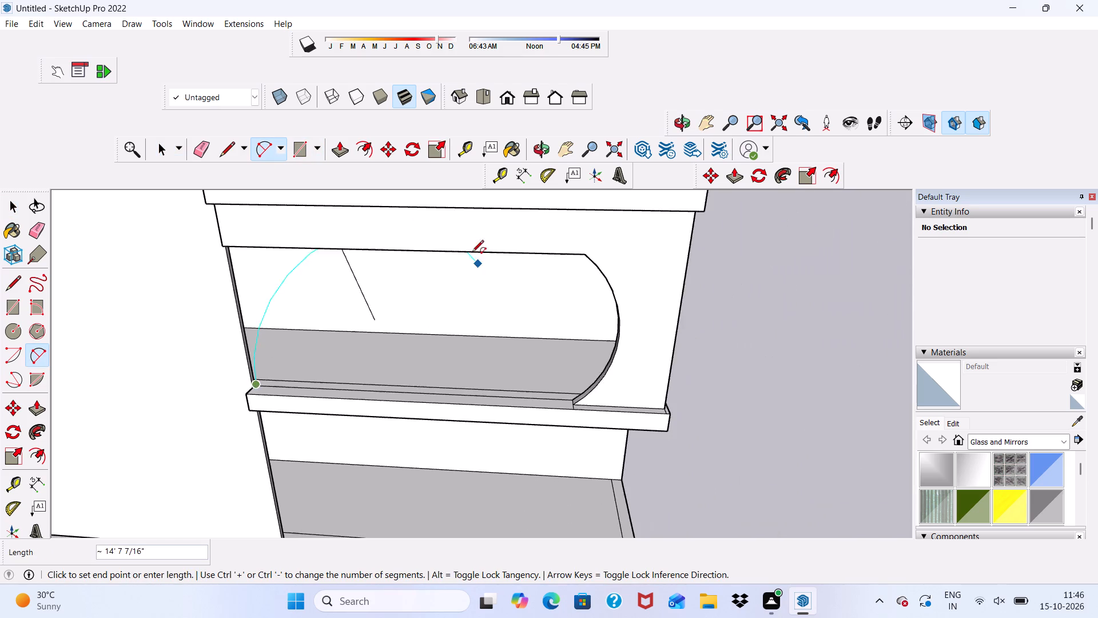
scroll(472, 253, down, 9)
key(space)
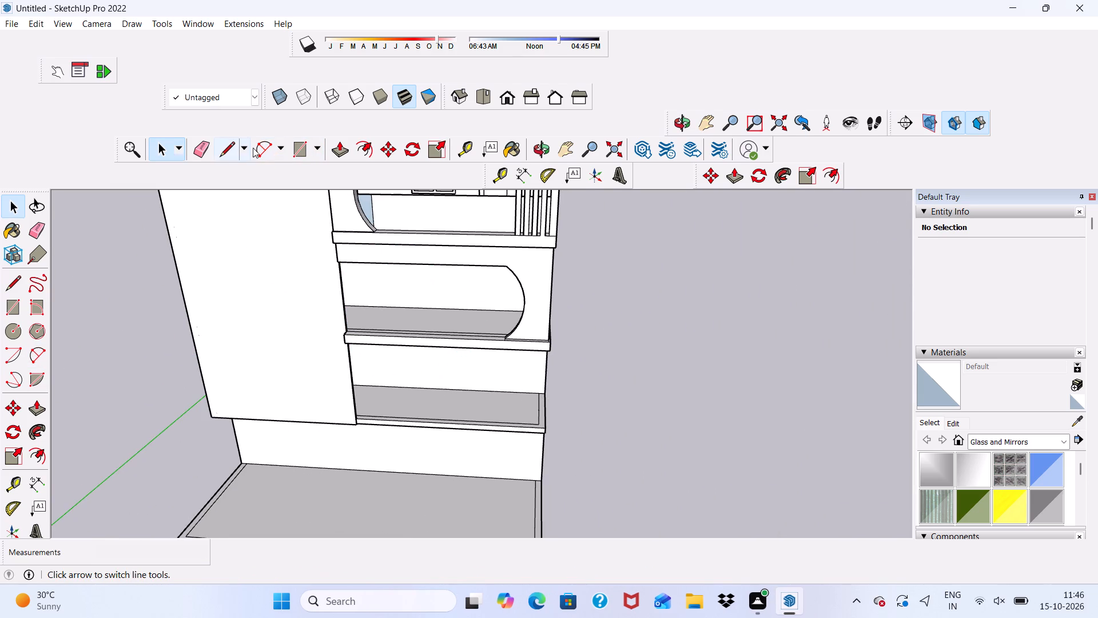
Draw a rectangle about 19' 3" by 3' 8" from the opening's straight-side bottom corner on the middle shelf to the arc's mid-height.
drag(299, 145, 298, 150)
scroll(369, 270, up, 4)
middle_drag(378, 348, 343, 413)
scroll(345, 363, up, 5)
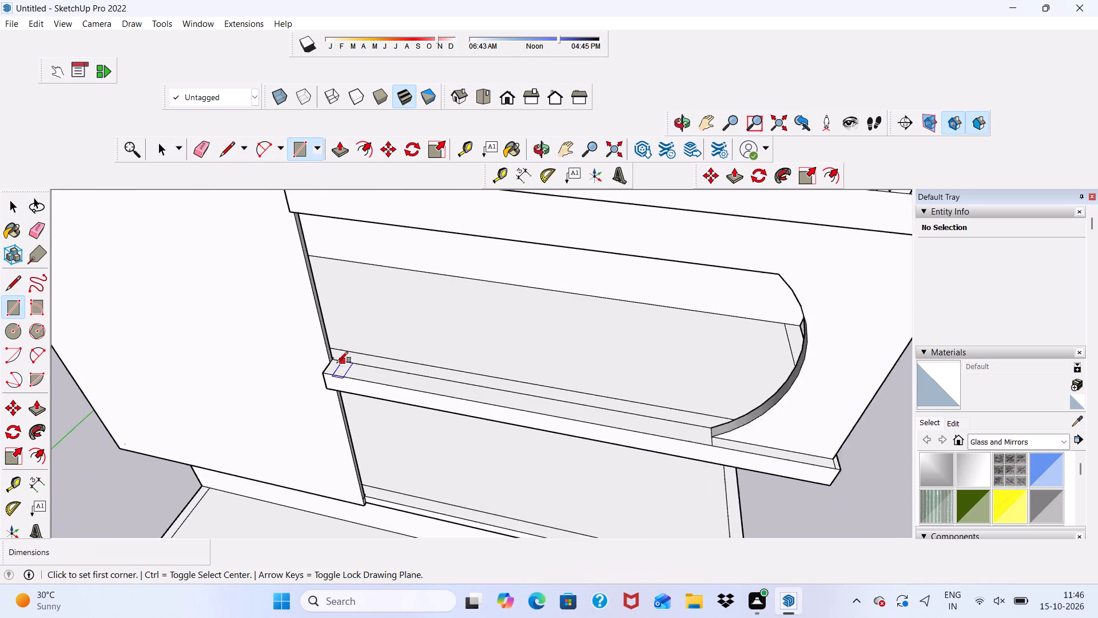
scroll(331, 356, up, 4)
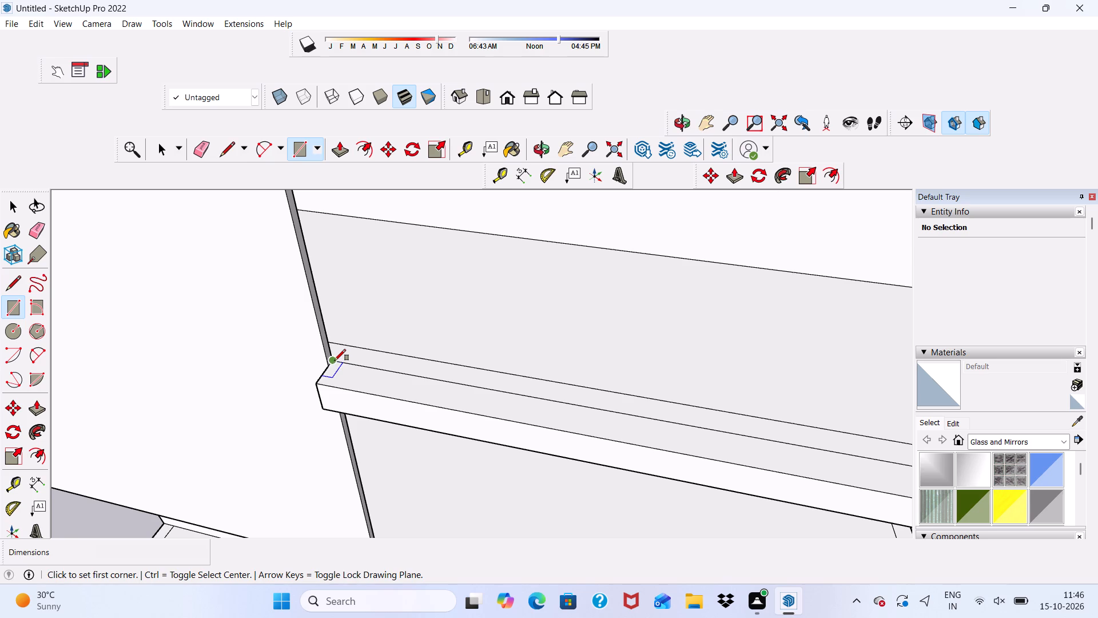
click(332, 360)
scroll(337, 323, down, 13)
middle_drag(428, 363, 570, 260)
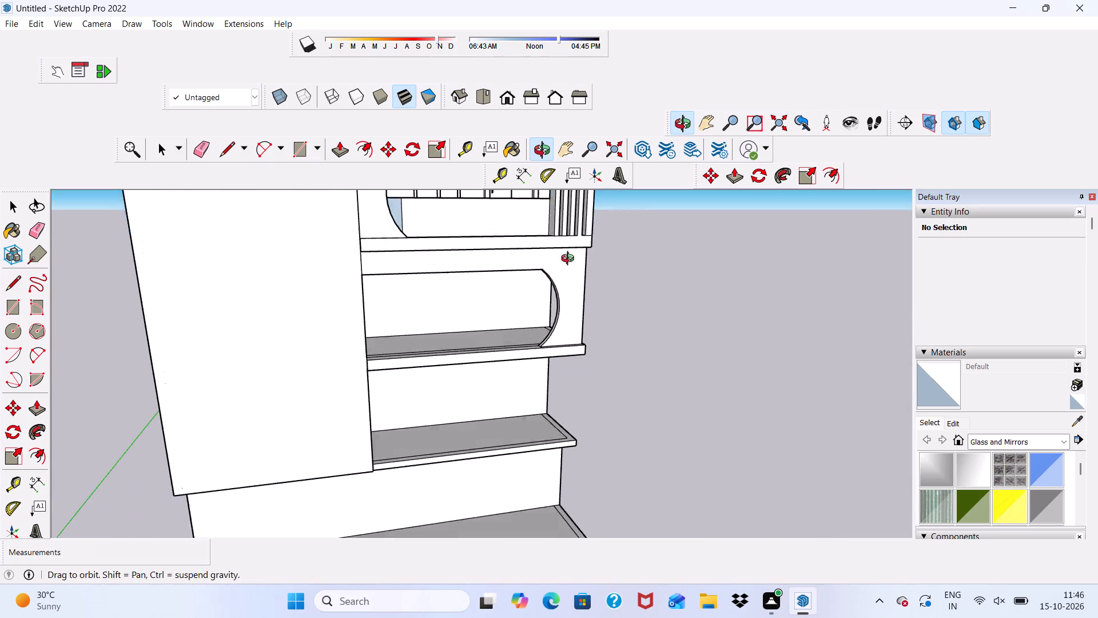
middle_drag(570, 260, 595, 259)
scroll(474, 305, up, 5)
scroll(578, 288, down, 3)
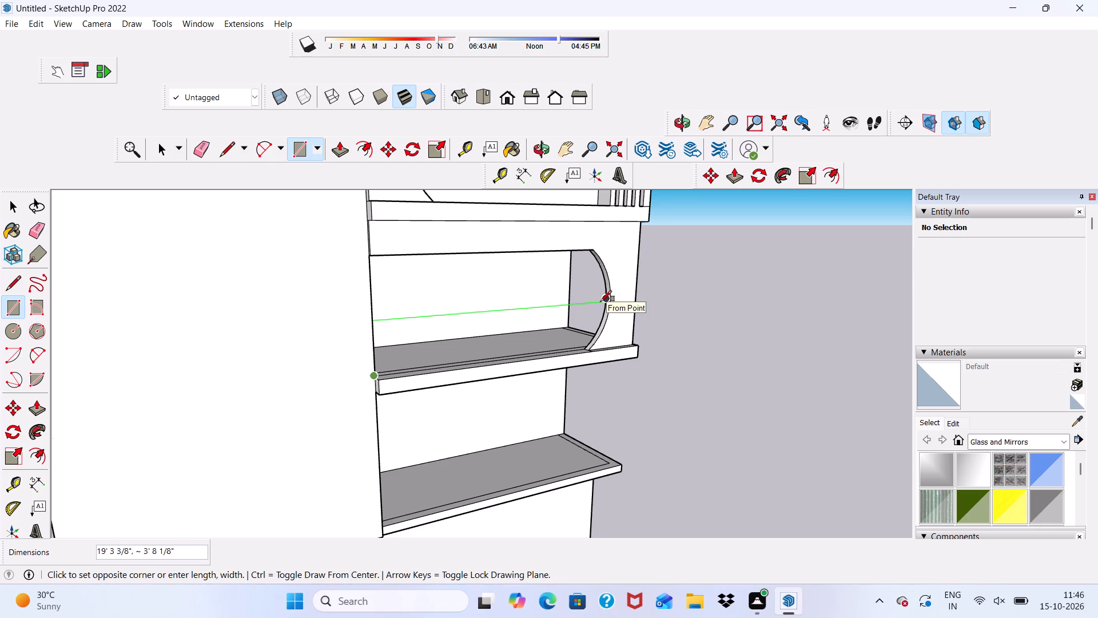
click(600, 302)
scroll(567, 306, down, 3)
Delete the upper face in the arc-cut opening, above the rectangle's top line.
key(space)
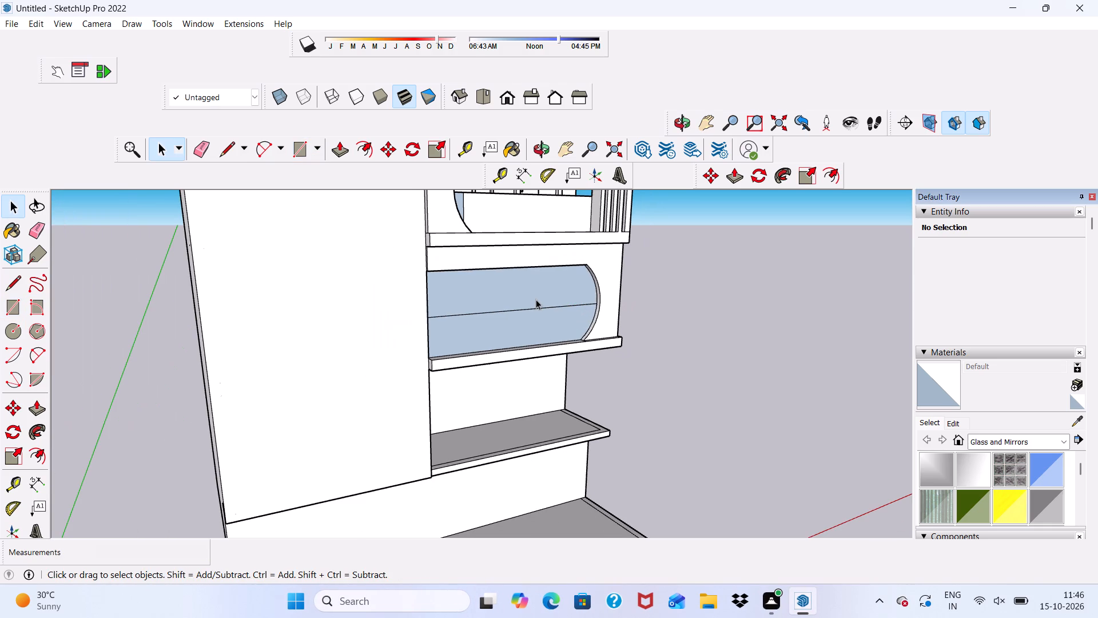
click(536, 299)
key(Delete)
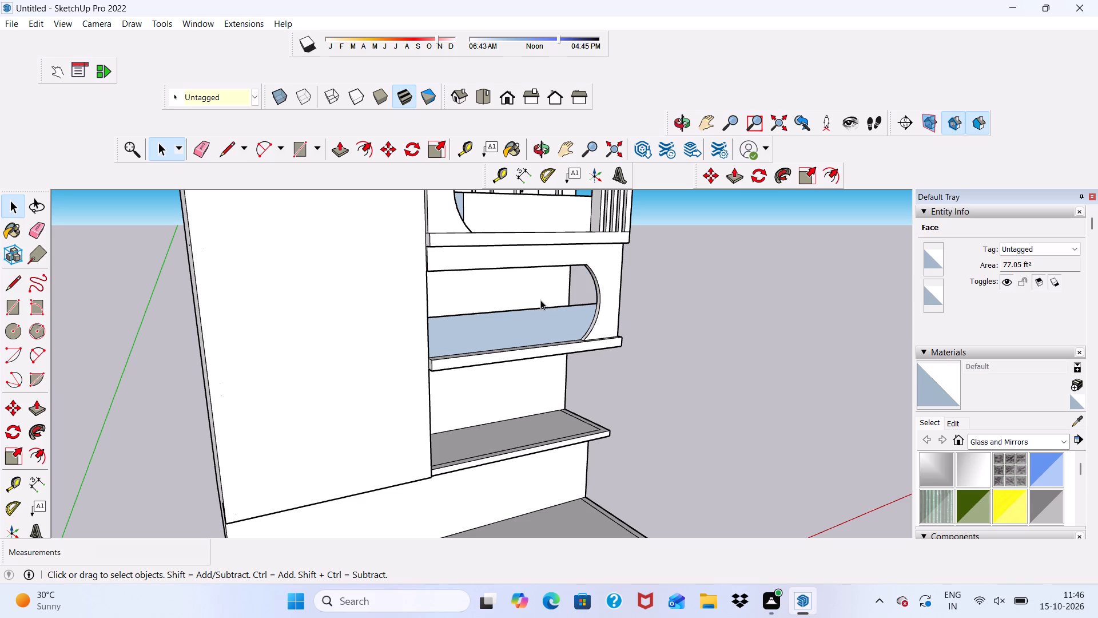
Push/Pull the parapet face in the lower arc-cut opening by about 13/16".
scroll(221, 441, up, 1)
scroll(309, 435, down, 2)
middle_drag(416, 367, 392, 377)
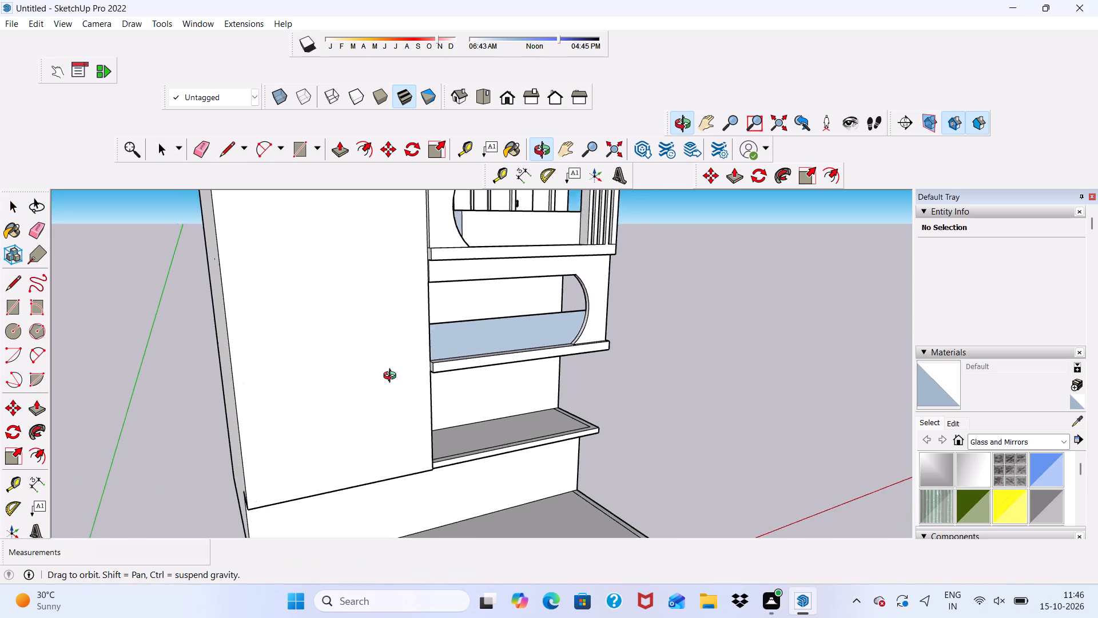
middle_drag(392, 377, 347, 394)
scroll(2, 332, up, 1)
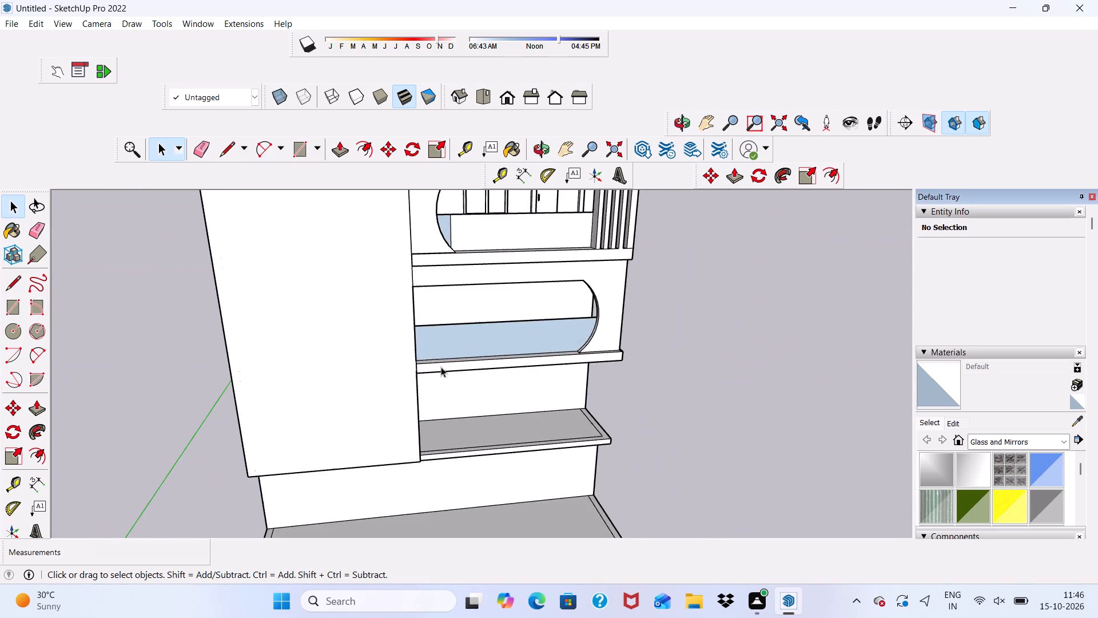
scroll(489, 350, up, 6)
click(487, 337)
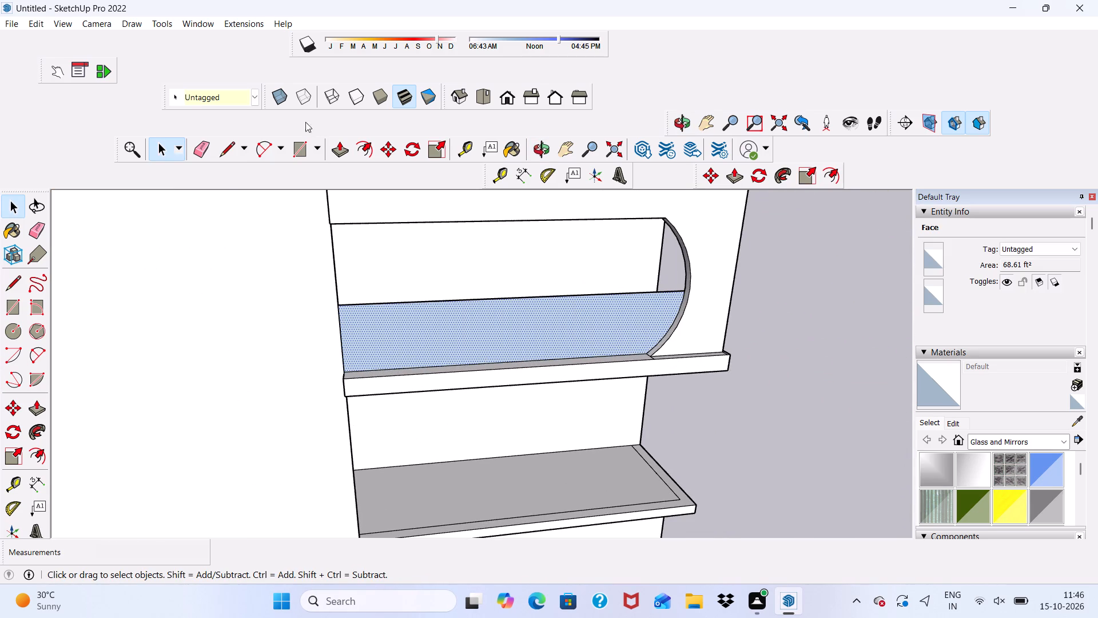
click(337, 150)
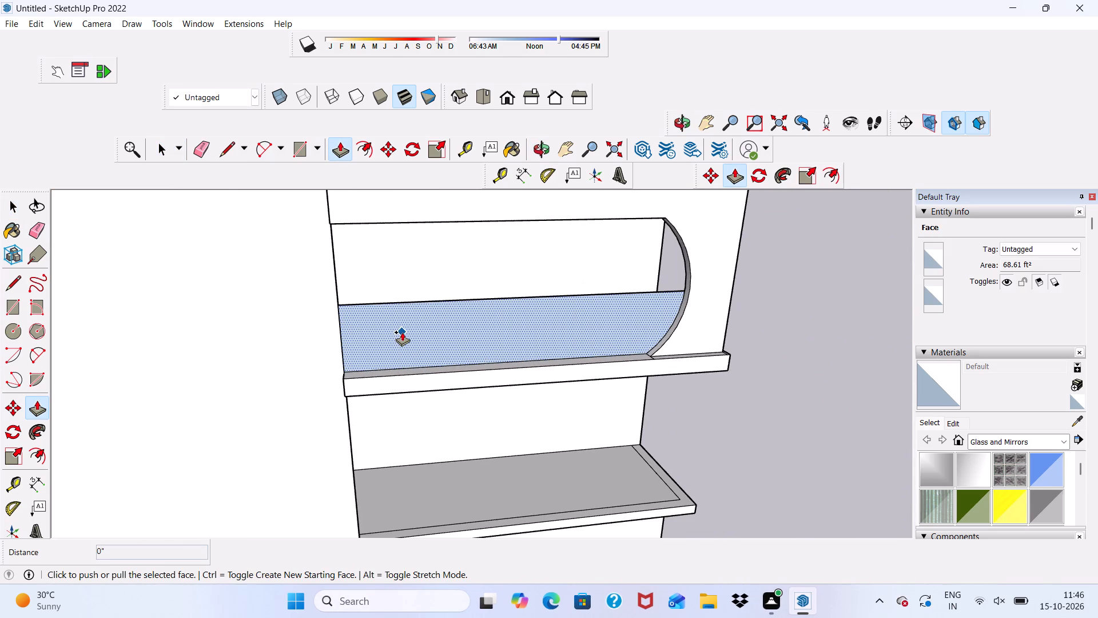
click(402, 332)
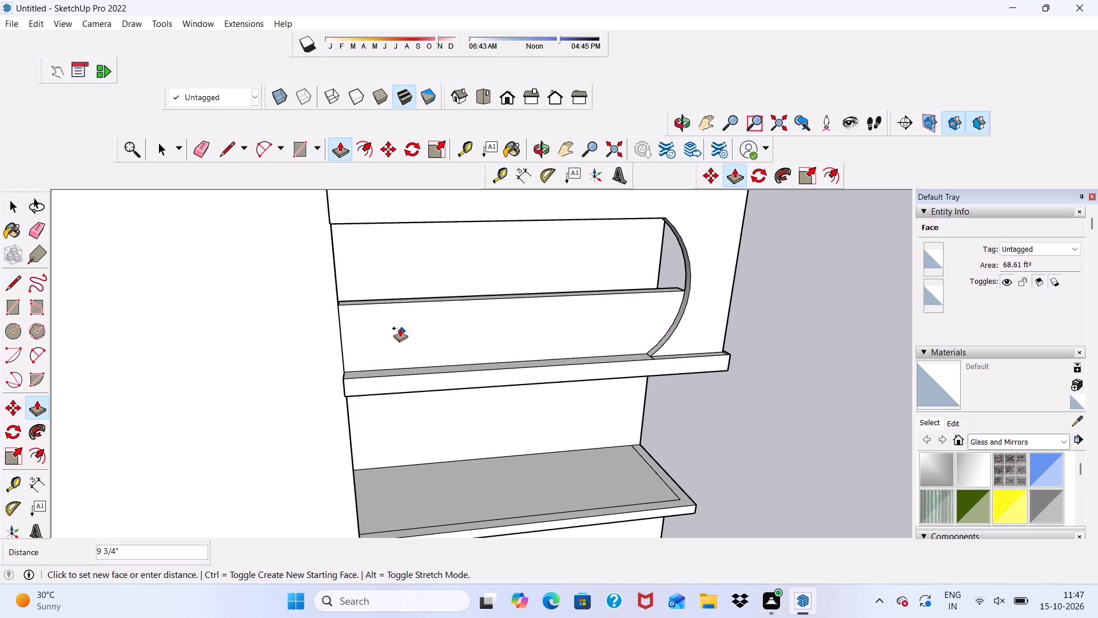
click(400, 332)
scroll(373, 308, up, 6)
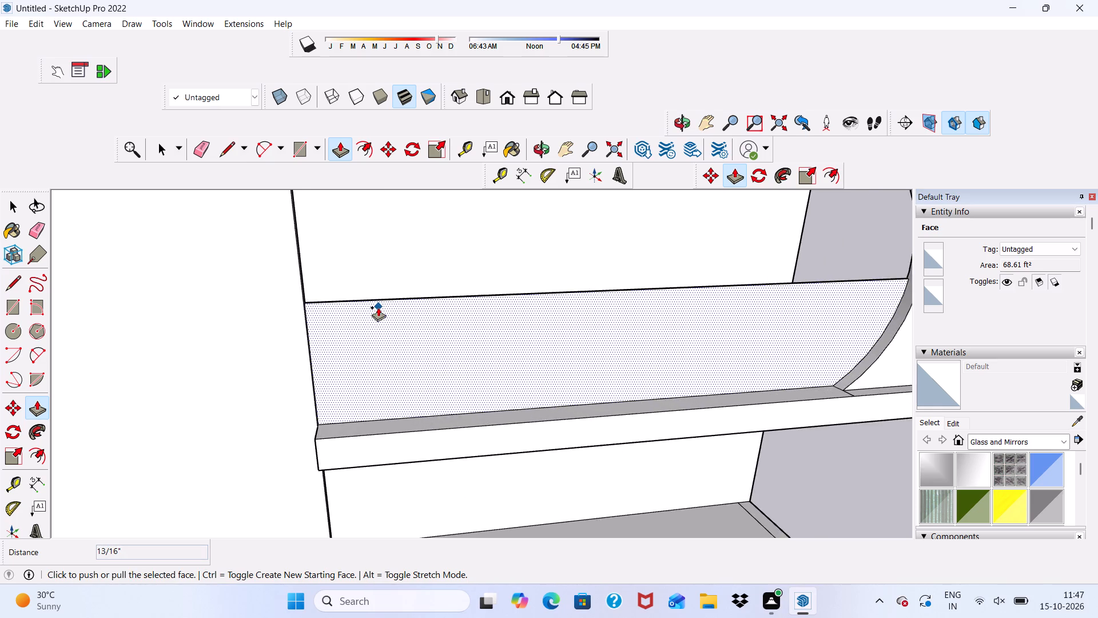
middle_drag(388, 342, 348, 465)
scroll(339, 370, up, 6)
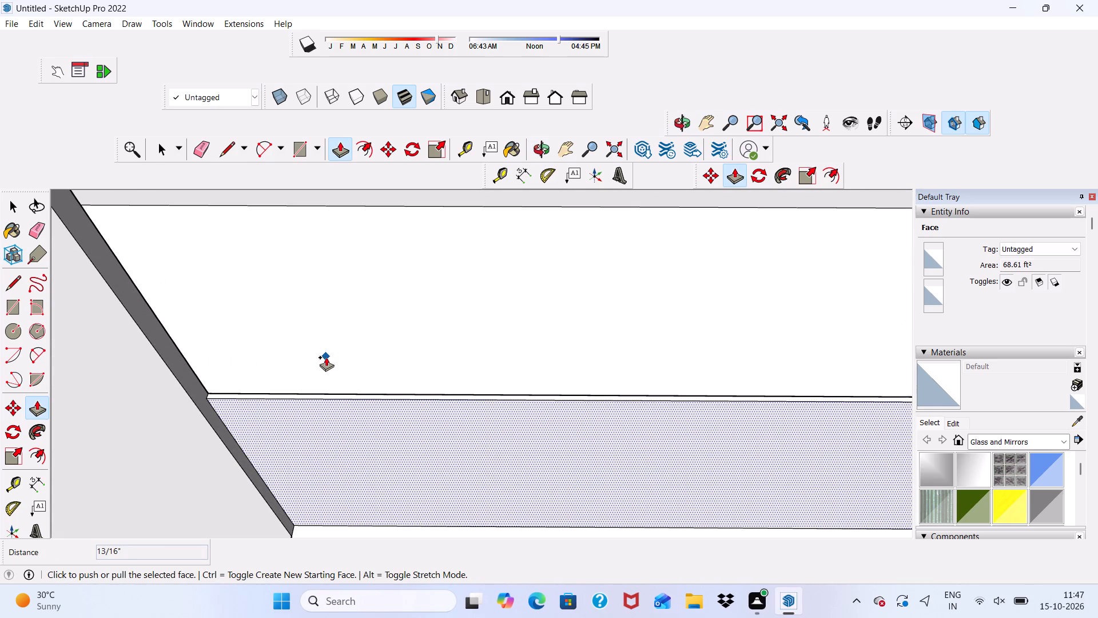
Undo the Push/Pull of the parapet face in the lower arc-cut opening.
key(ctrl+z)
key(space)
Paint the parapet face in the lower arc-cut opening with Translucent Glass Gray.
scroll(255, 331, down, 11)
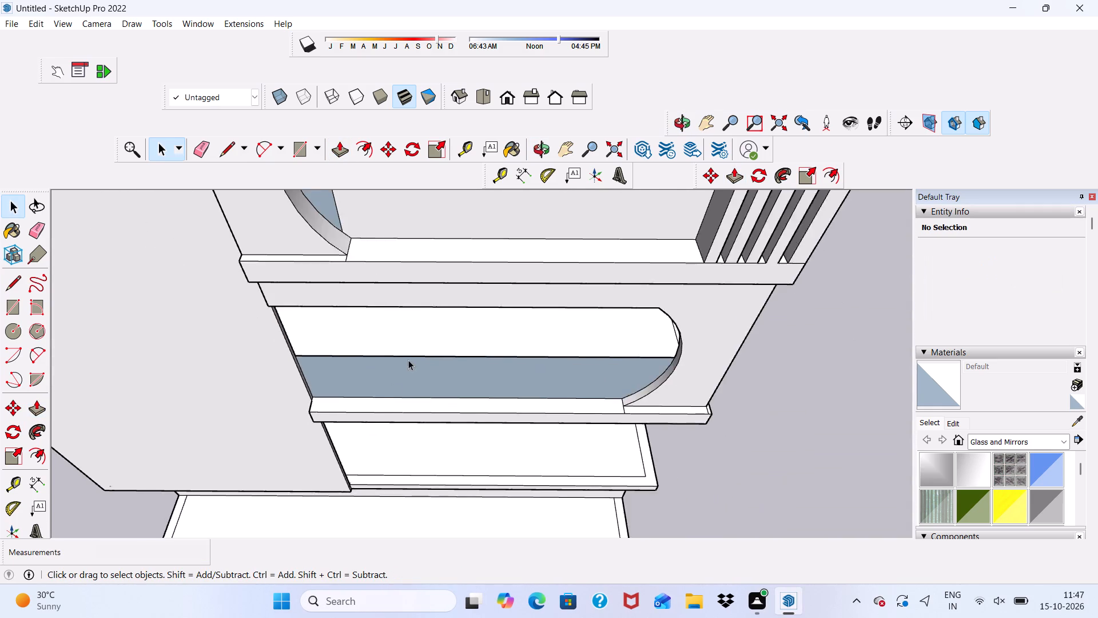
scroll(408, 360, down, 4)
middle_drag(415, 375, 437, 196)
scroll(517, 242, up, 2)
scroll(470, 368, down, 4)
scroll(356, 356, down, 5)
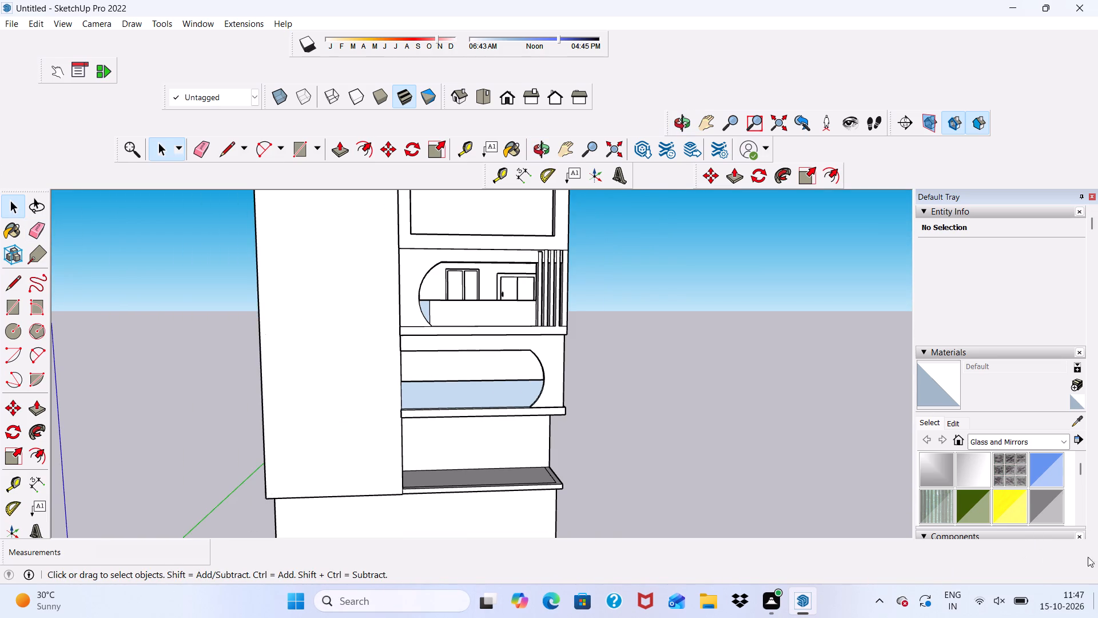
click(1043, 502)
scroll(480, 371, up, 3)
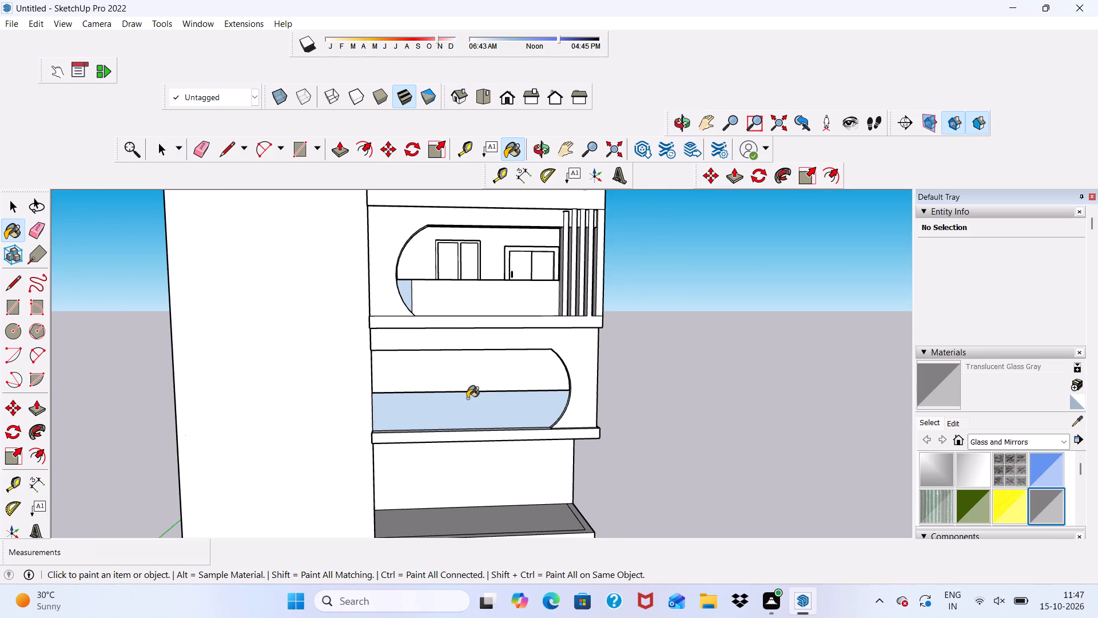
click(467, 401)
scroll(518, 407, up, 5)
middle_drag(502, 385, 329, 377)
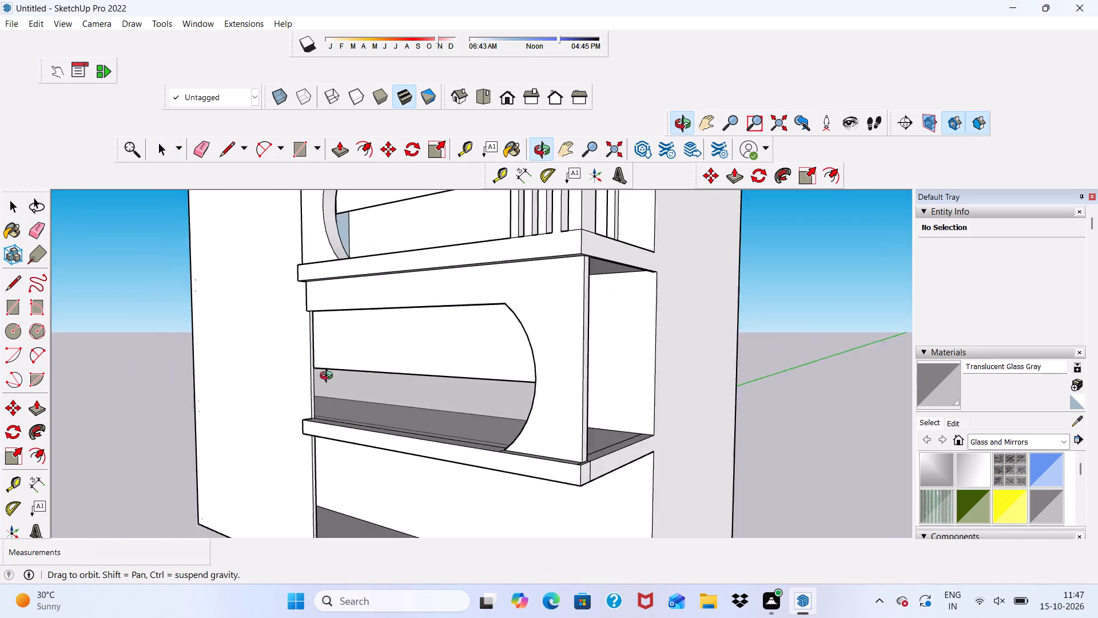
middle_drag(329, 377, 576, 407)
scroll(690, 381, down, 4)
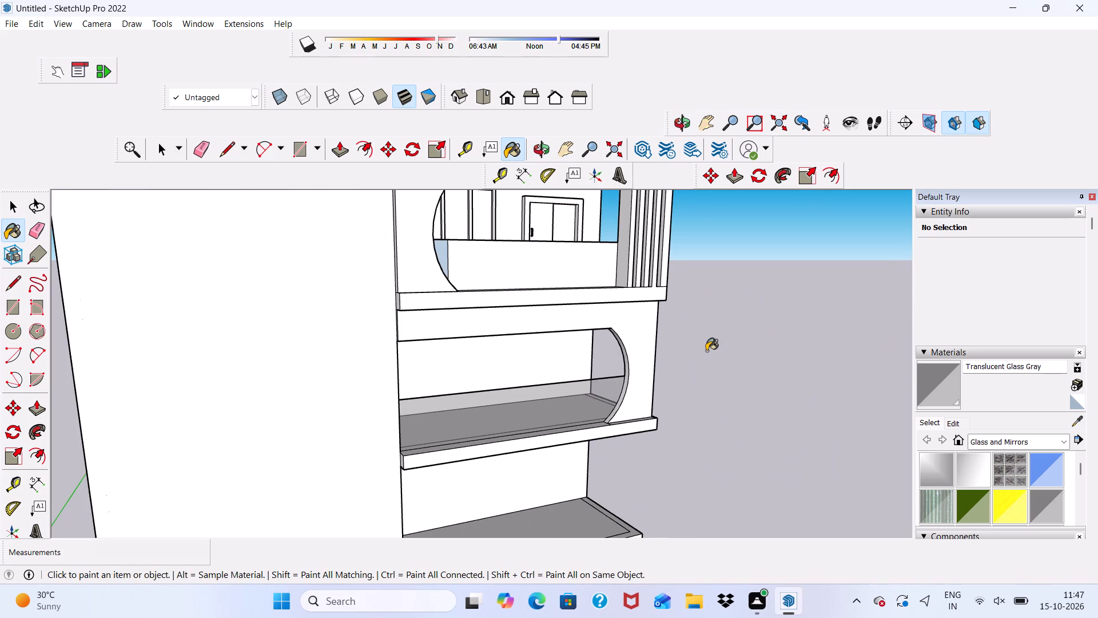
key(space)
Examine the glass parapet and both arc-cut openings from above, below and the front.
scroll(614, 352, down, 6)
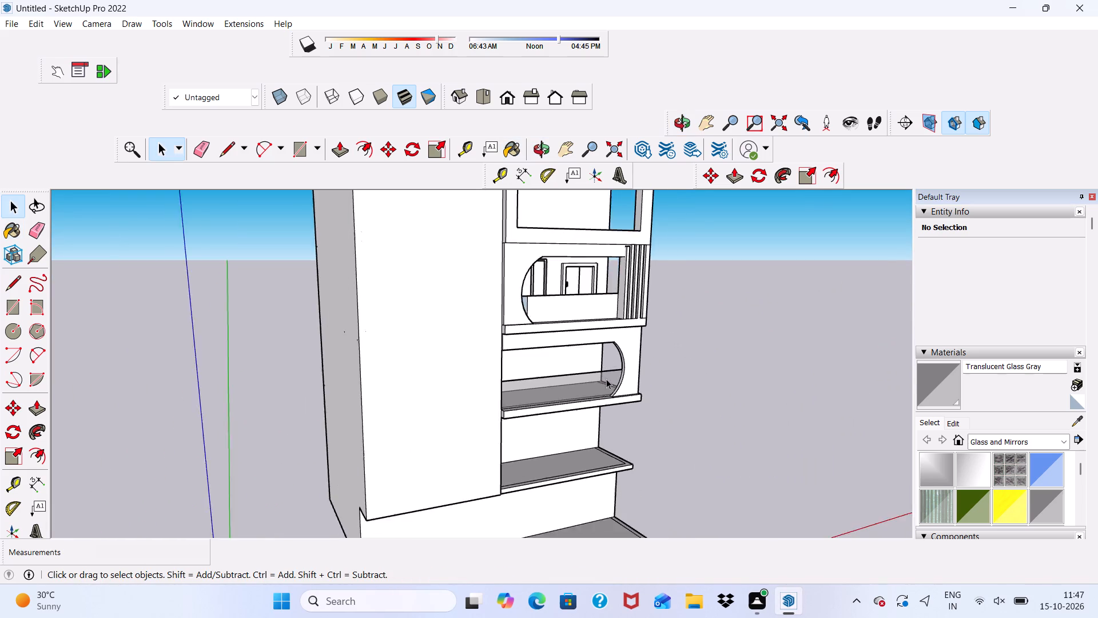
middle_drag(606, 401, 560, 447)
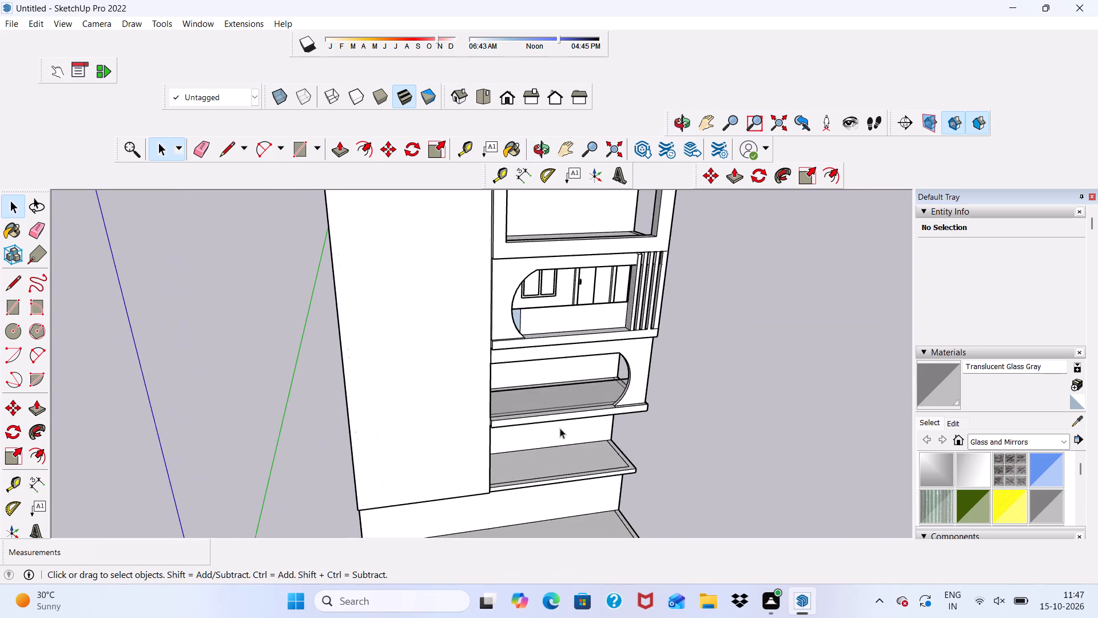
scroll(560, 418, up, 7)
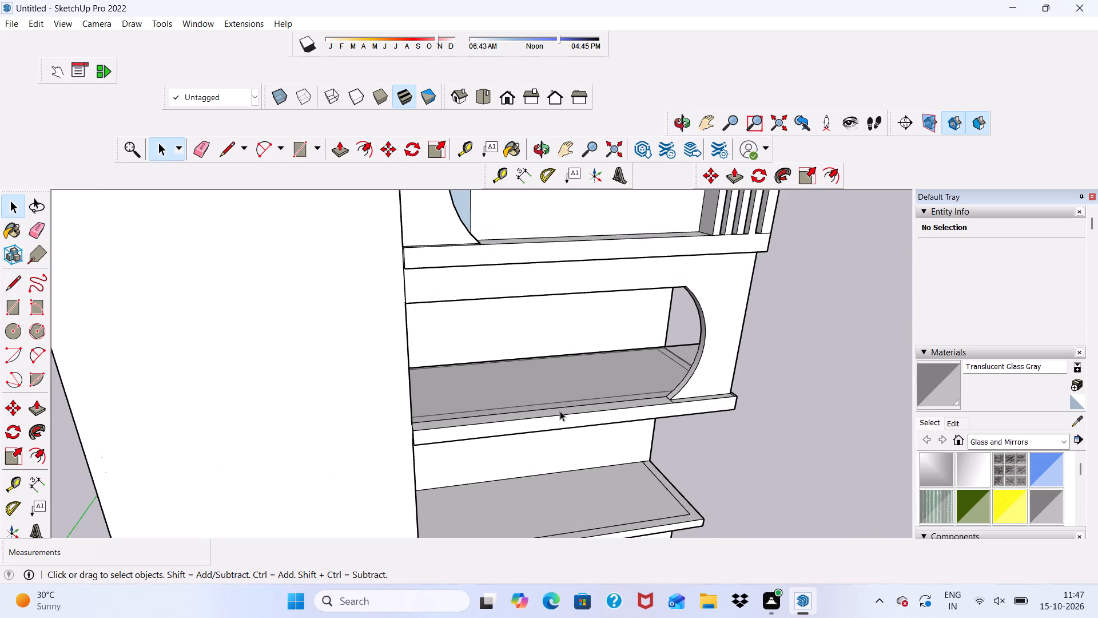
scroll(546, 352, down, 4)
scroll(546, 402, down, 1)
middle_drag(546, 404, 545, 380)
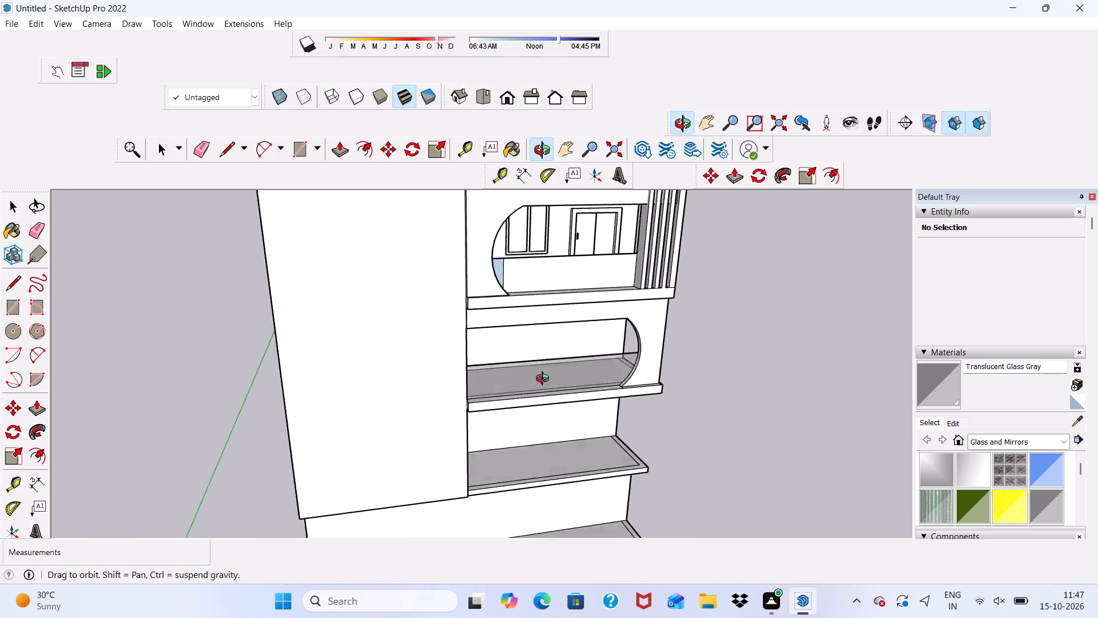
middle_drag(545, 380, 491, 244)
scroll(490, 243, up, 5)
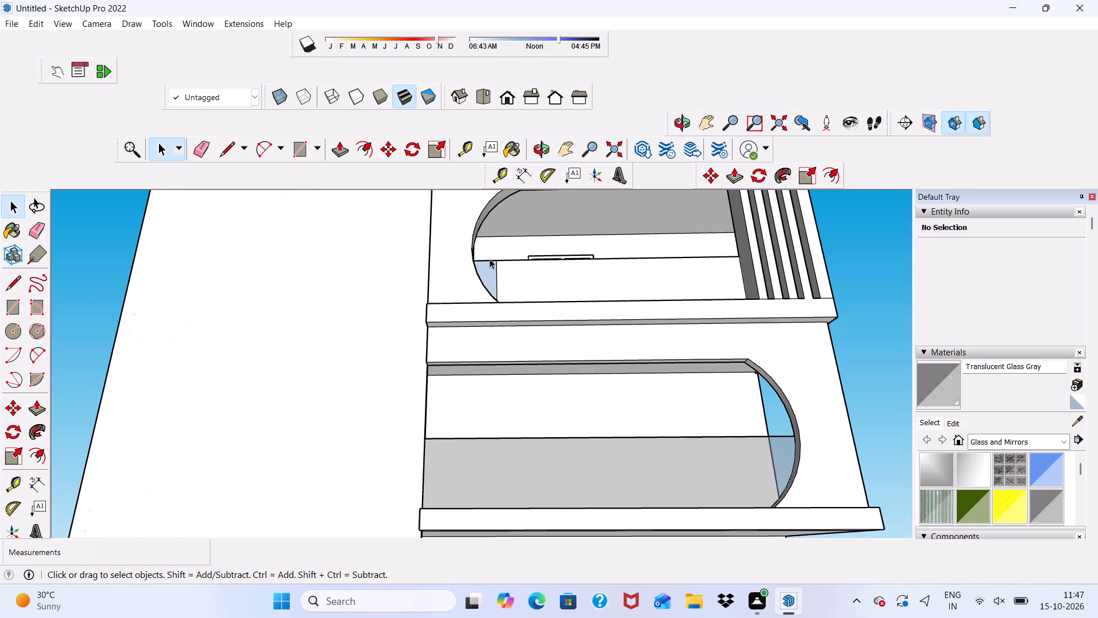
scroll(490, 259, up, 3)
scroll(490, 292, down, 5)
middle_drag(502, 339, 506, 328)
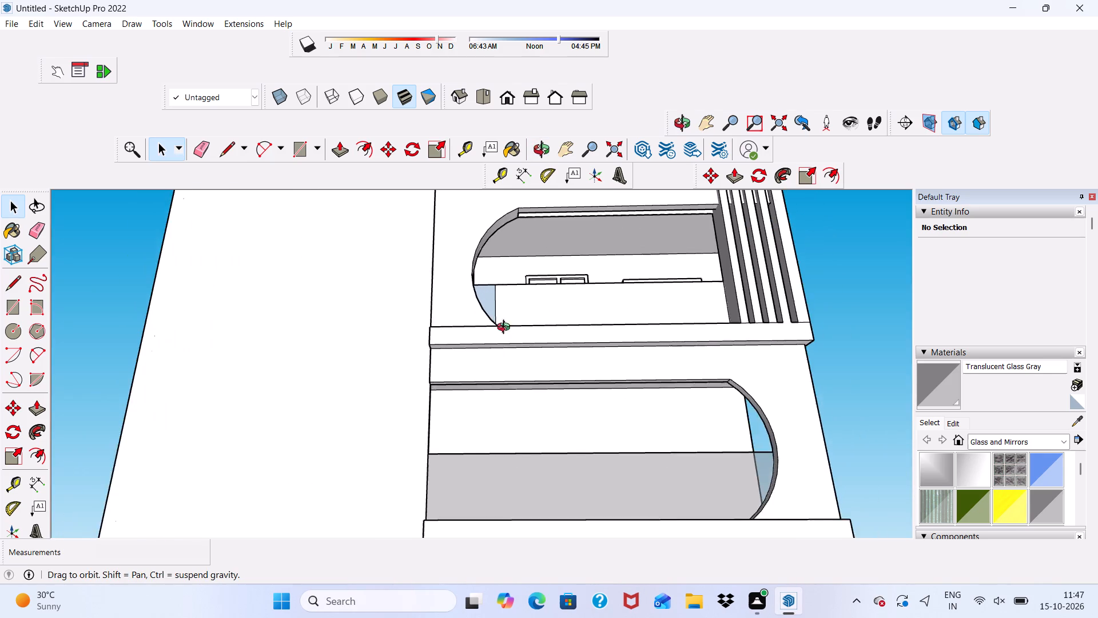
middle_drag(506, 328, 476, 513)
scroll(480, 501, up, 1)
scroll(475, 415, down, 5)
middle_drag(421, 500, 445, 530)
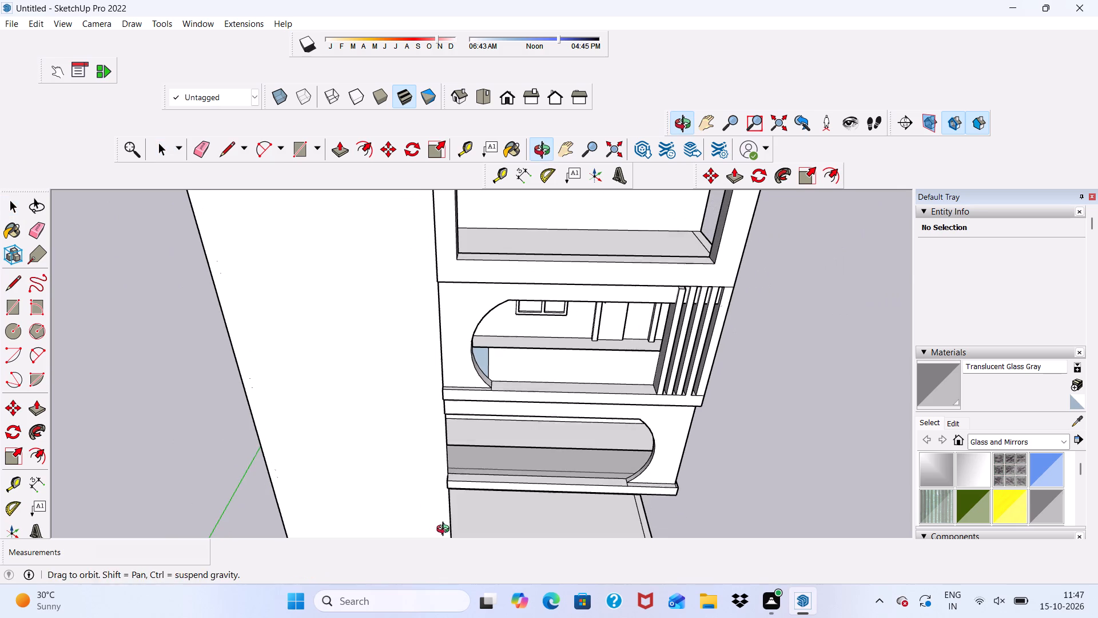
middle_drag(445, 530, 445, 531)
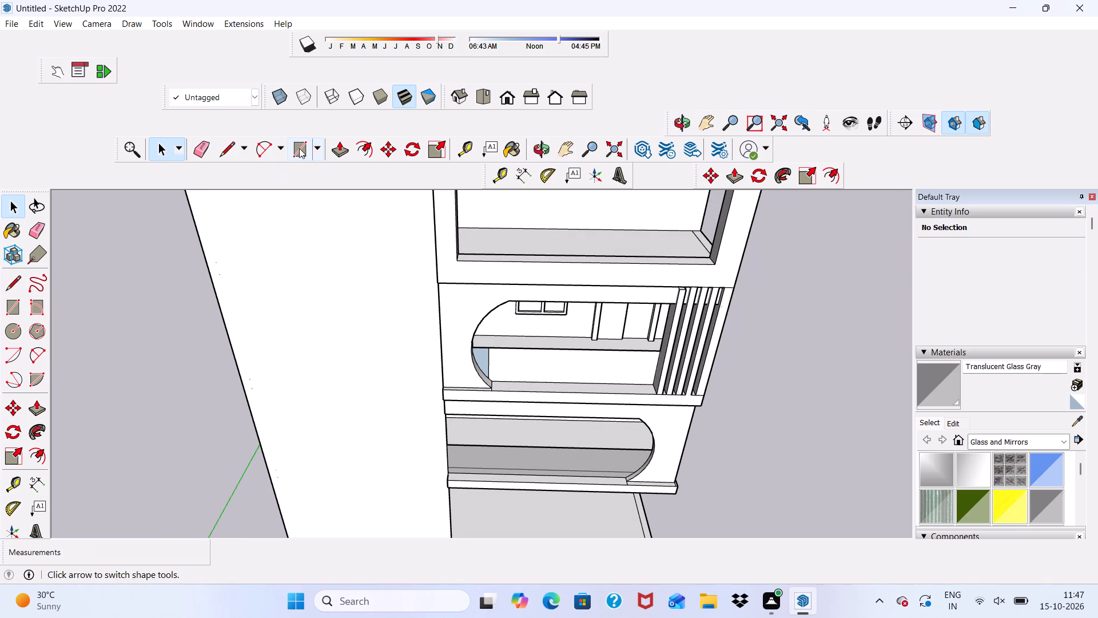
Draw a small rectangle of about 89 in² across the shelf ledge in front of the glass parapet, at its straight-side corner.
click(299, 148)
scroll(452, 506, up, 8)
scroll(441, 456, up, 4)
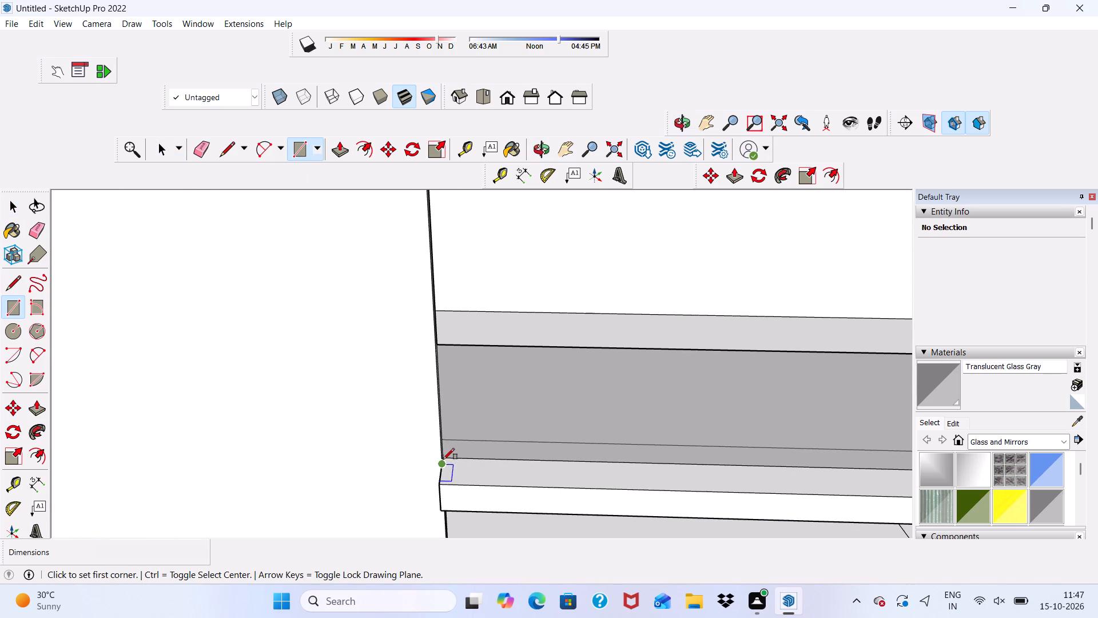
scroll(445, 456, up, 4)
click(445, 461)
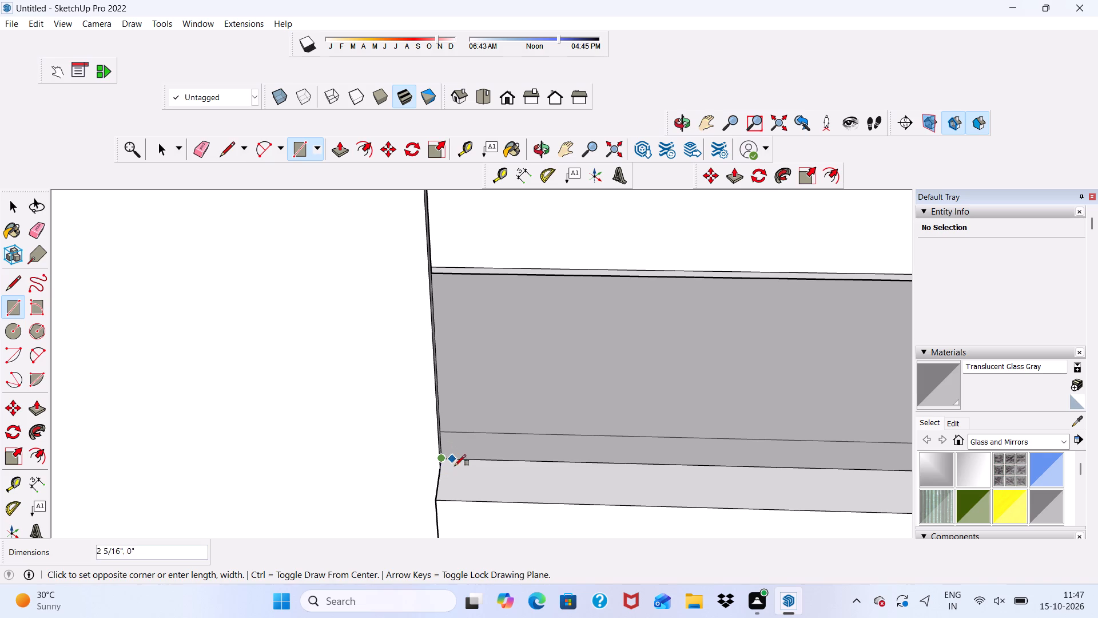
click(471, 499)
scroll(463, 488, down, 5)
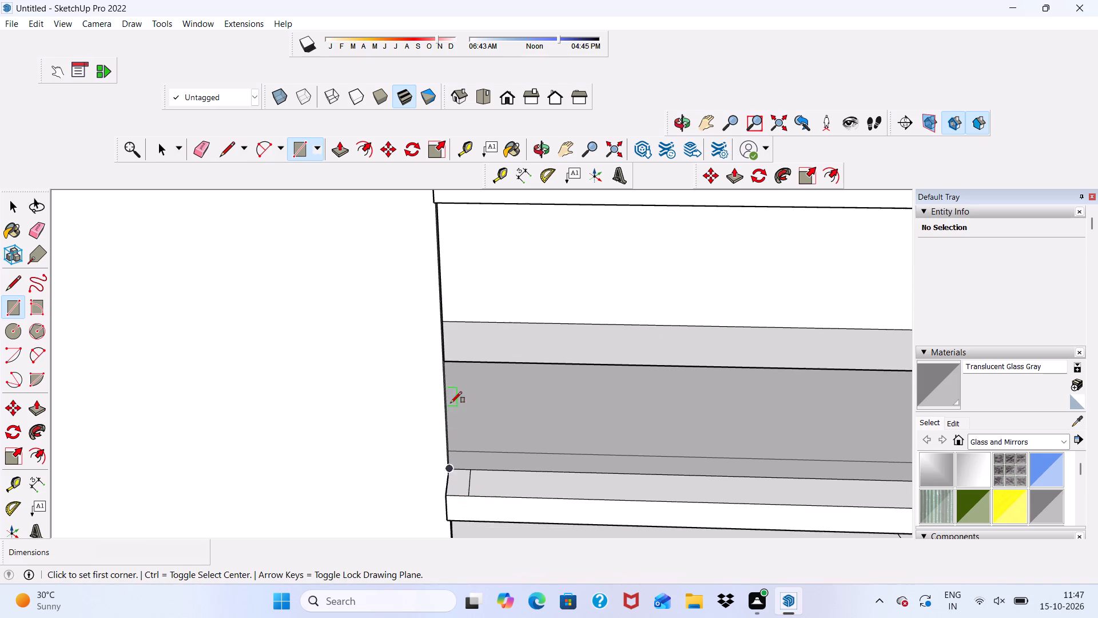
scroll(464, 425, up, 3)
key(space)
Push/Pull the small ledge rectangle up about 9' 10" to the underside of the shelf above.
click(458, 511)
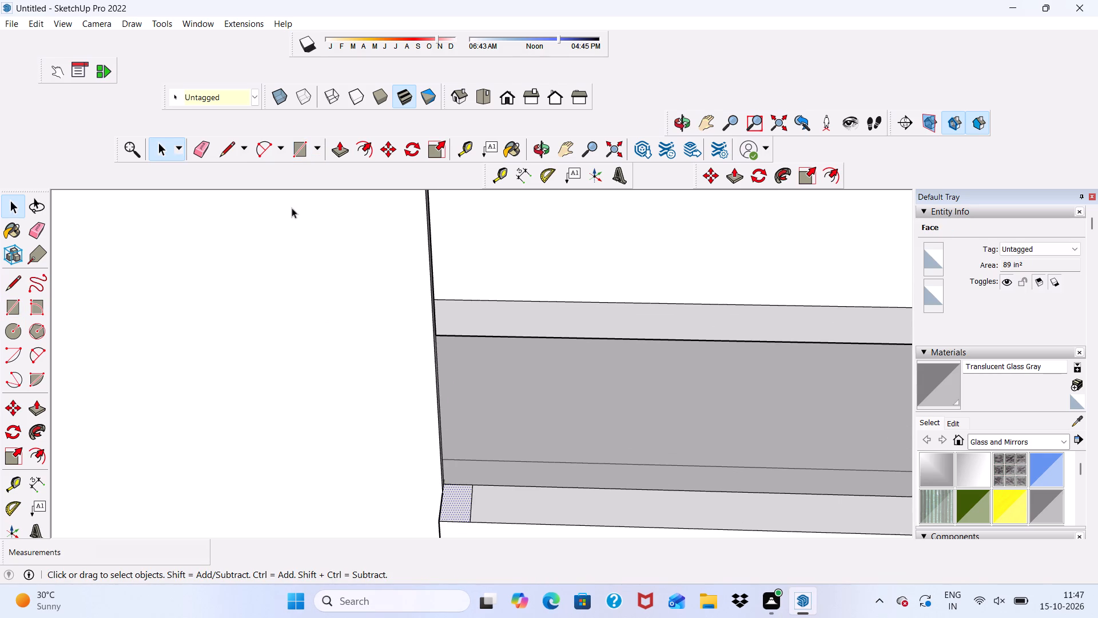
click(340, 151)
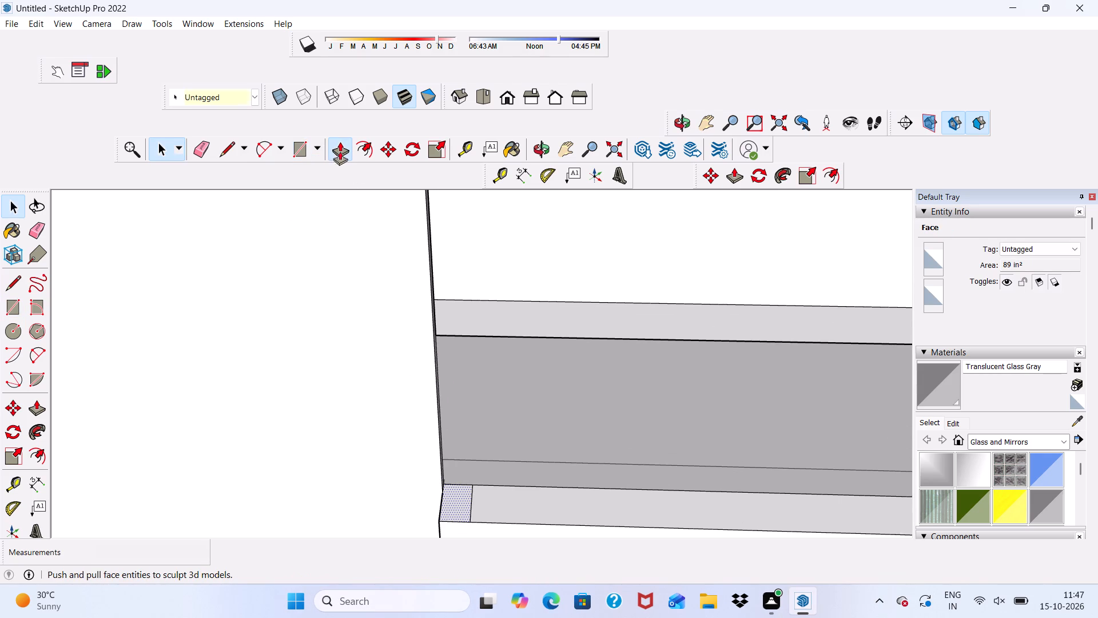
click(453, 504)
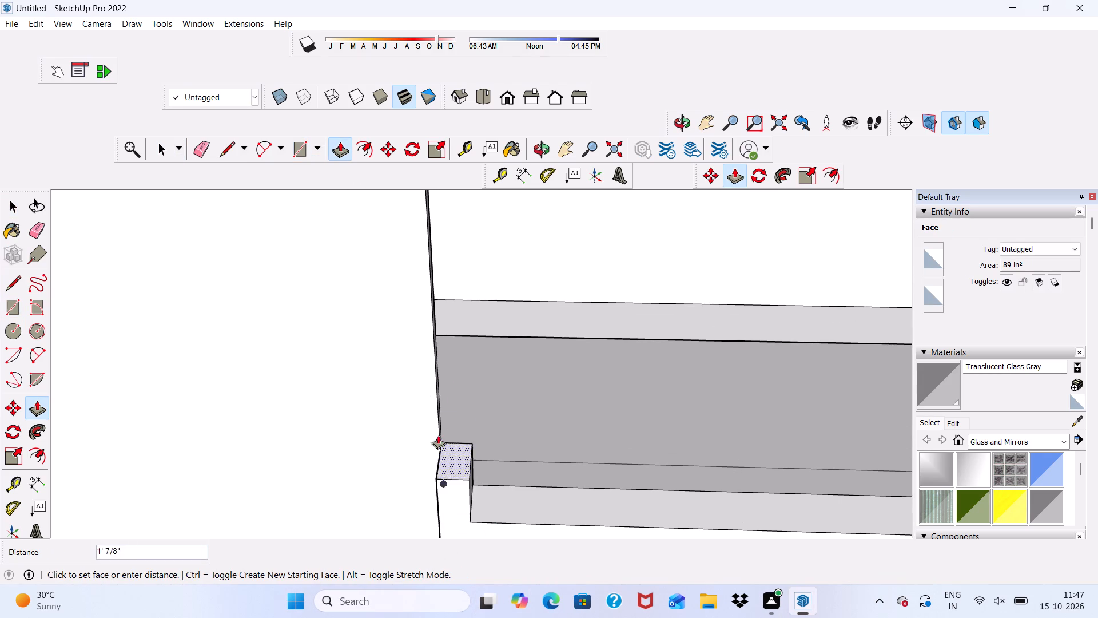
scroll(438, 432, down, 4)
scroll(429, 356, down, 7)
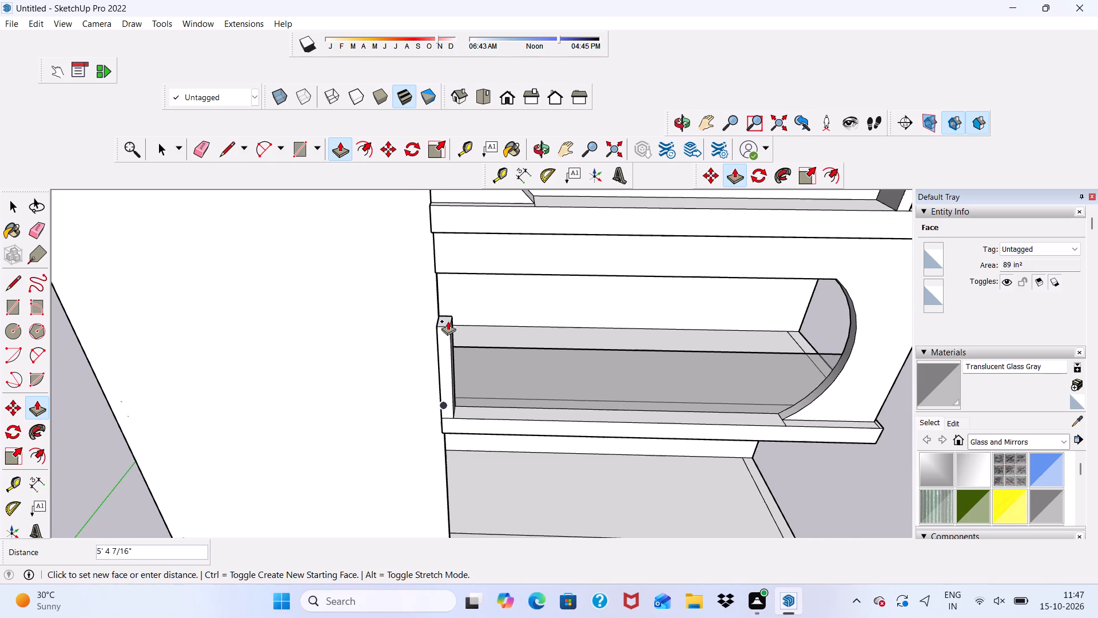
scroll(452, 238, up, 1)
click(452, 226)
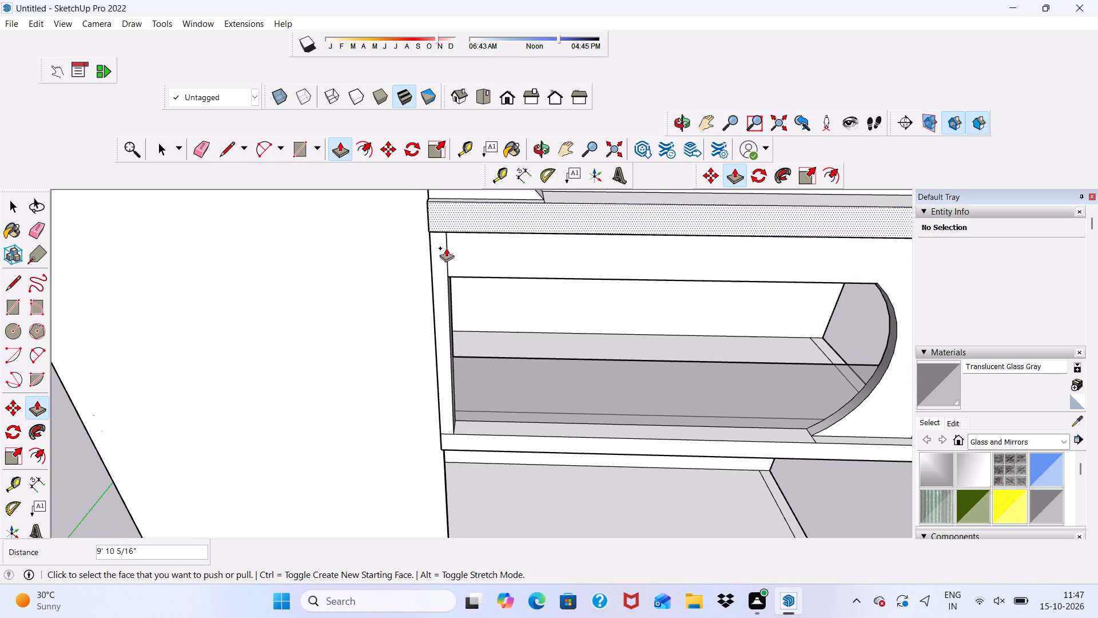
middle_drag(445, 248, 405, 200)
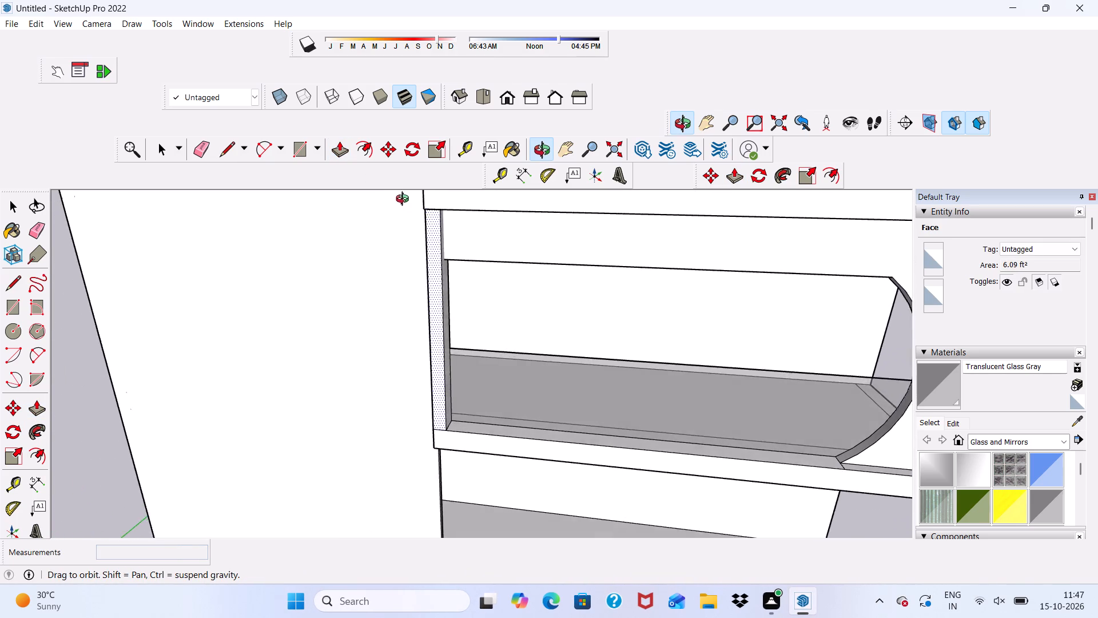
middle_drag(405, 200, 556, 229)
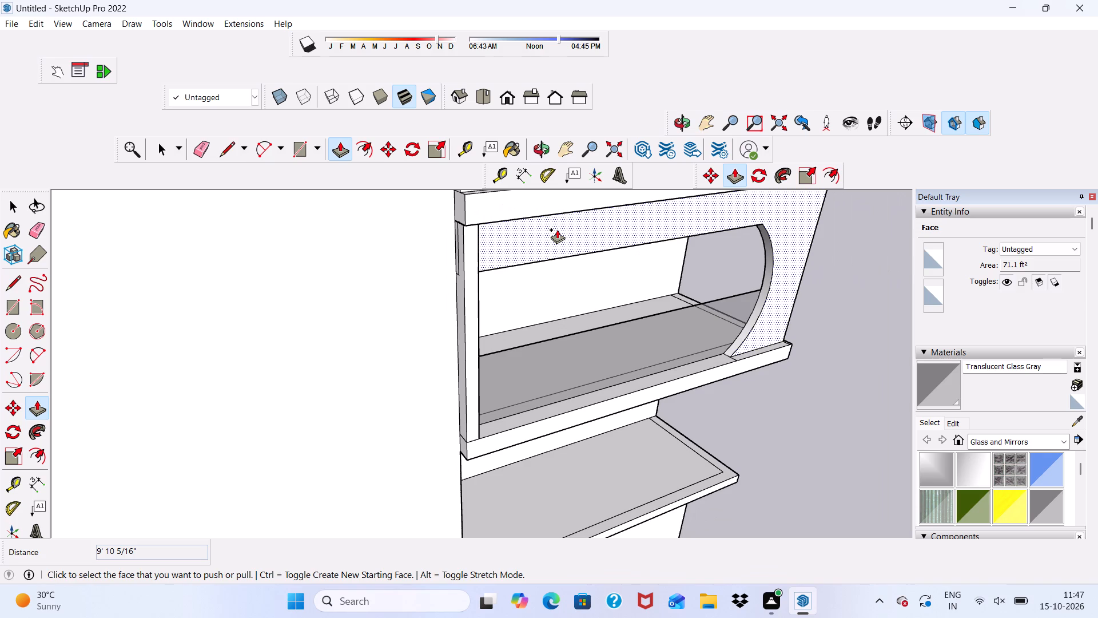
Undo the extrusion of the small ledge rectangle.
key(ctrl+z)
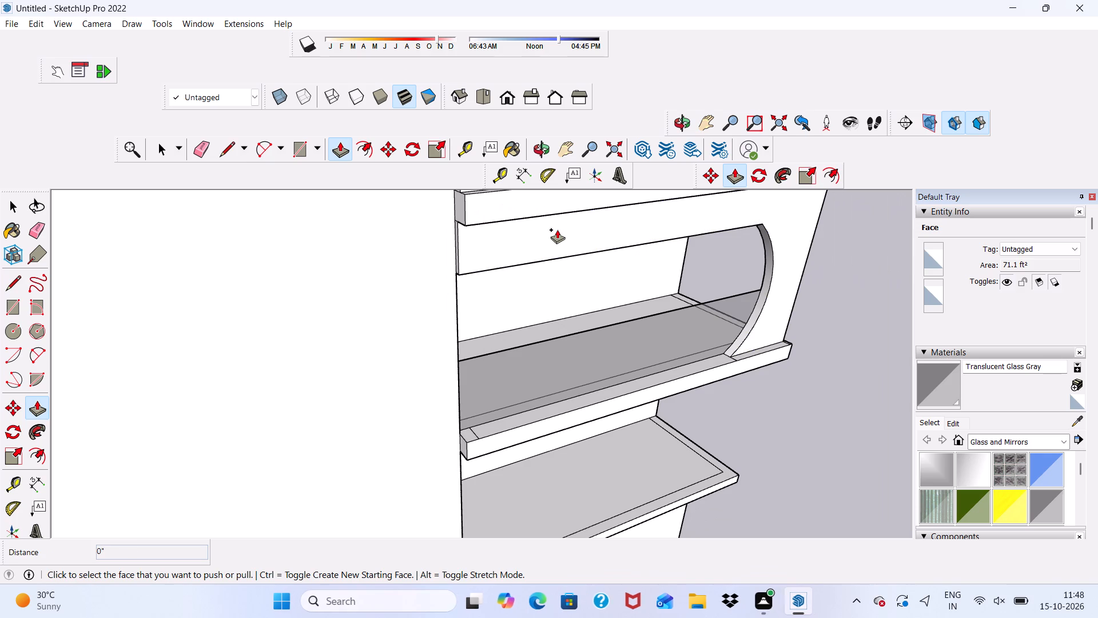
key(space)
Copy the small ledge rectangle about 9 11/16" along the ledge and multiply it into four evenly spaced copies.
scroll(498, 480, up, 4)
scroll(452, 369, up, 4)
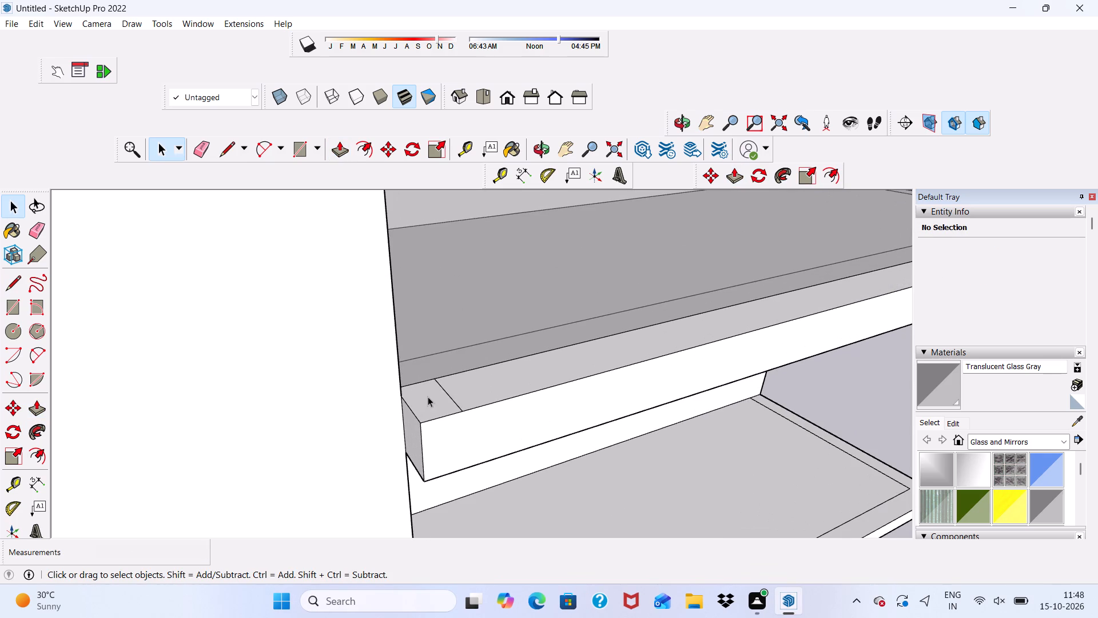
double_click(428, 397)
click(388, 144)
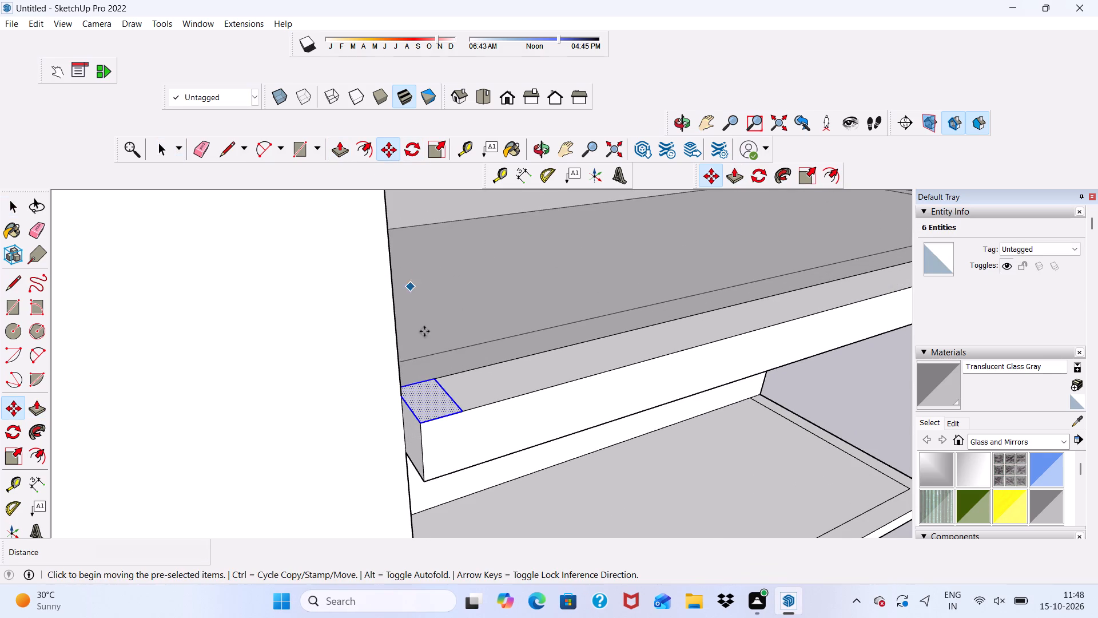
click(428, 410)
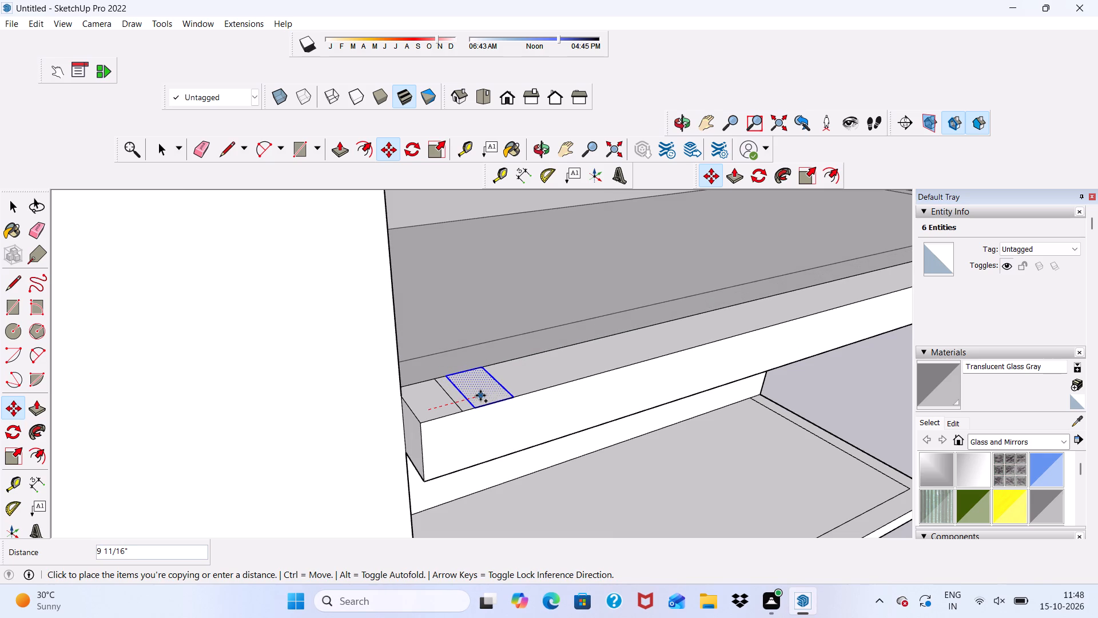
click(480, 395)
key(shift+asterisk)
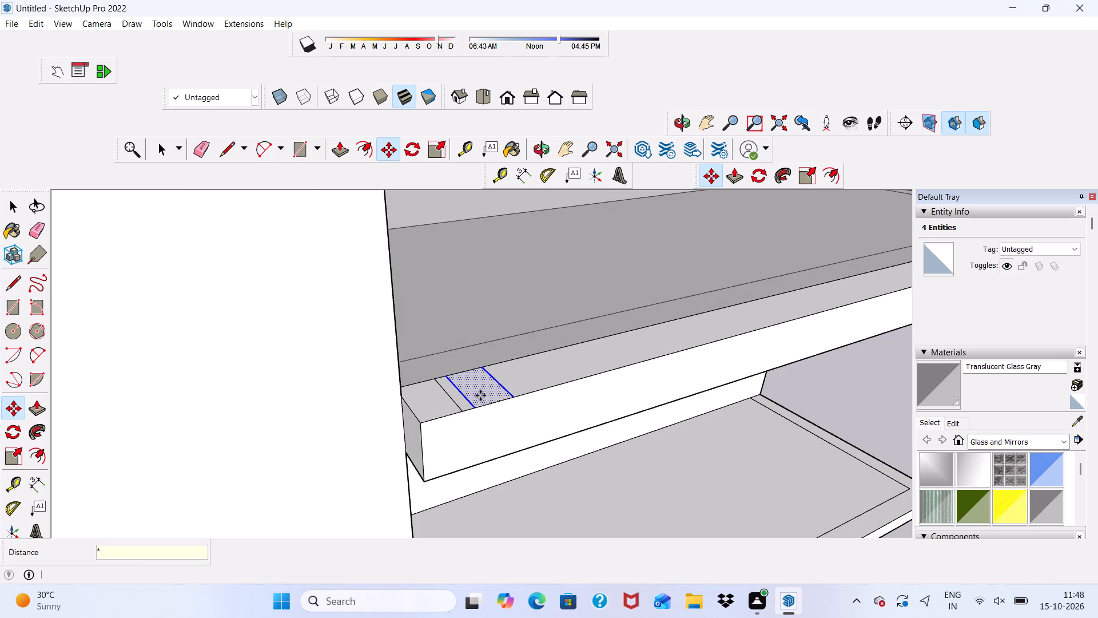
key(4)
key(Return)
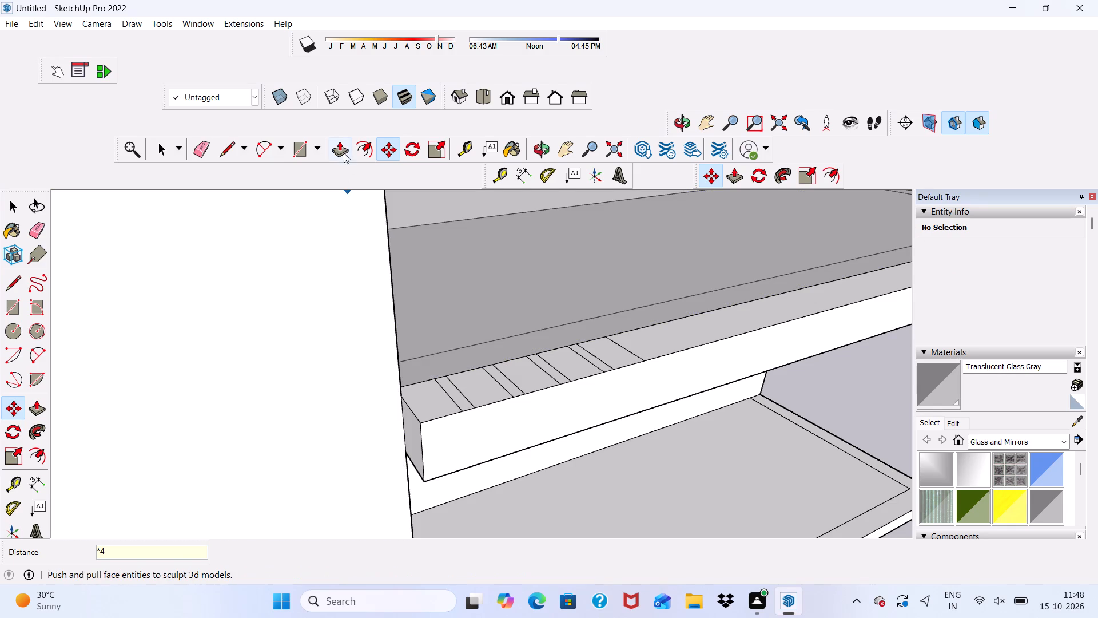
Push/Pull the corner ledge rectangle up about 7' 9 9/16" to the top edge of the arc-cut opening.
click(335, 142)
scroll(392, 377, up, 4)
click(443, 421)
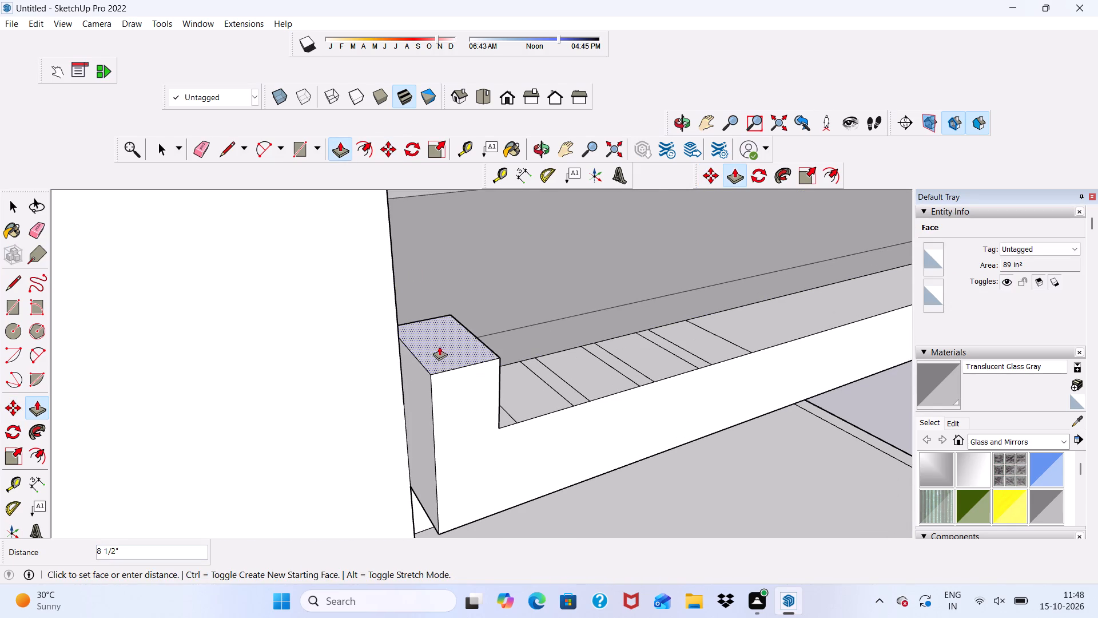
scroll(448, 346, down, 4)
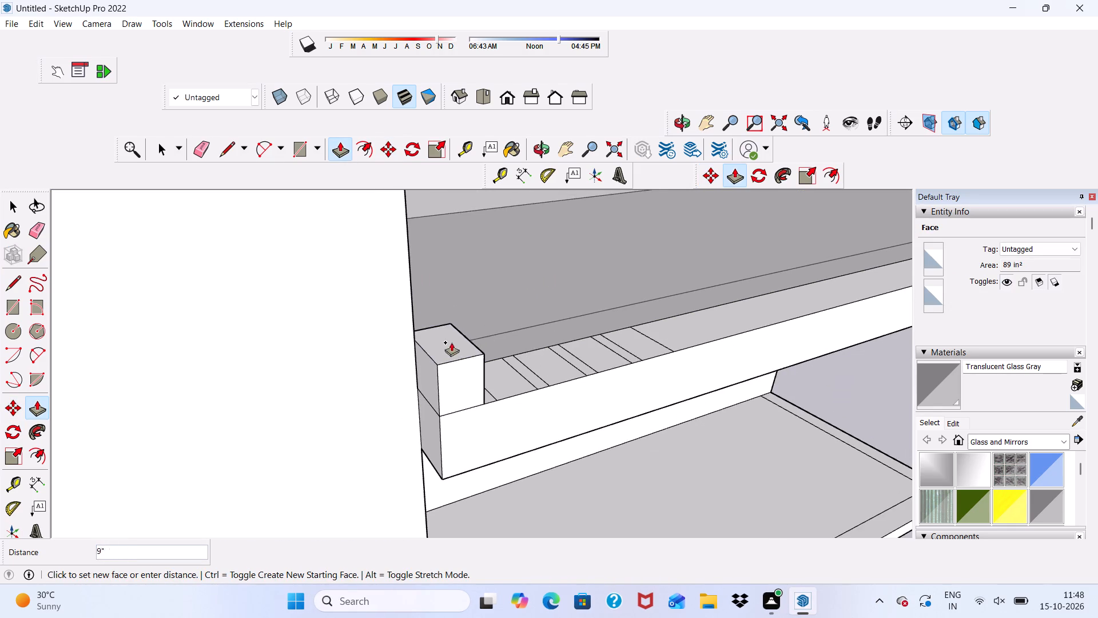
scroll(447, 340, down, 12)
middle_drag(493, 346, 429, 264)
scroll(442, 267, up, 1)
scroll(459, 296, down, 7)
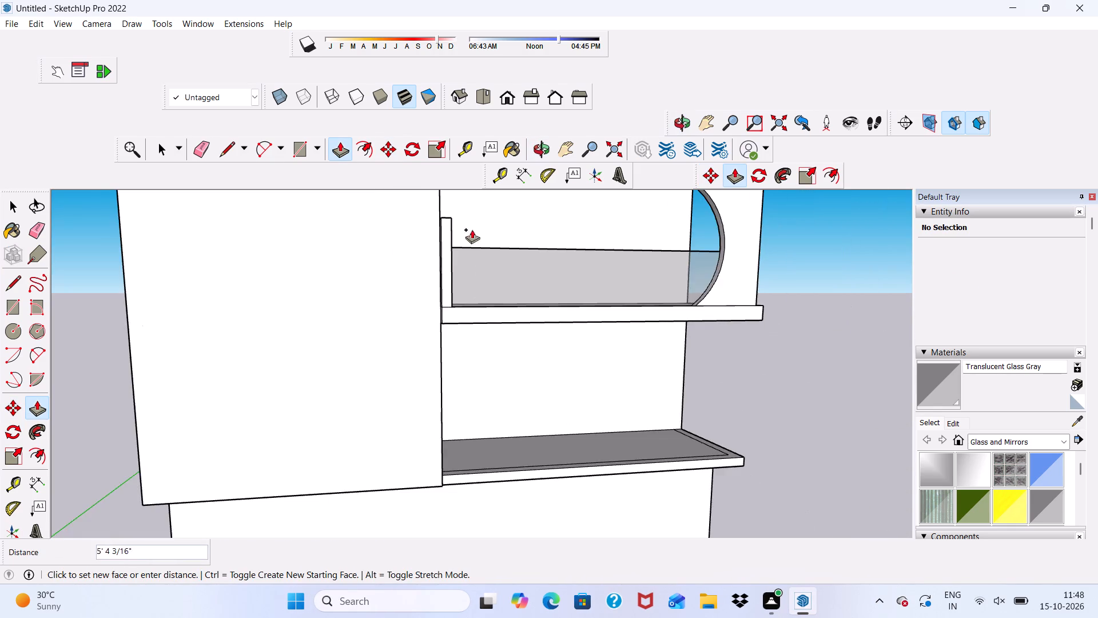
scroll(472, 229, down, 2)
middle_drag(484, 253, 485, 325)
scroll(463, 199, up, 10)
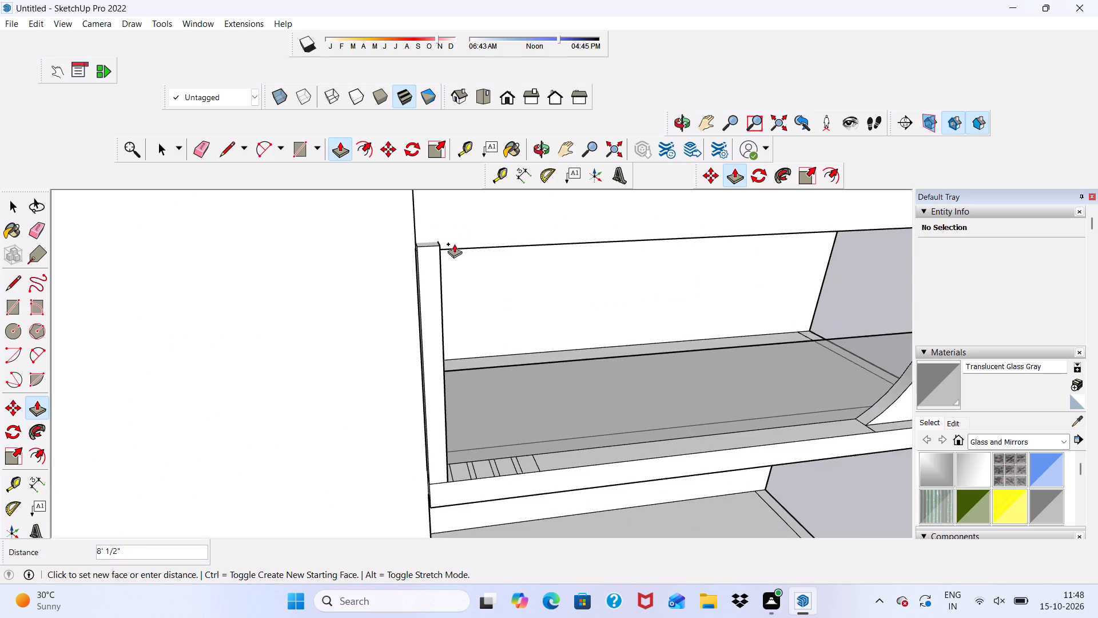
scroll(454, 244, up, 11)
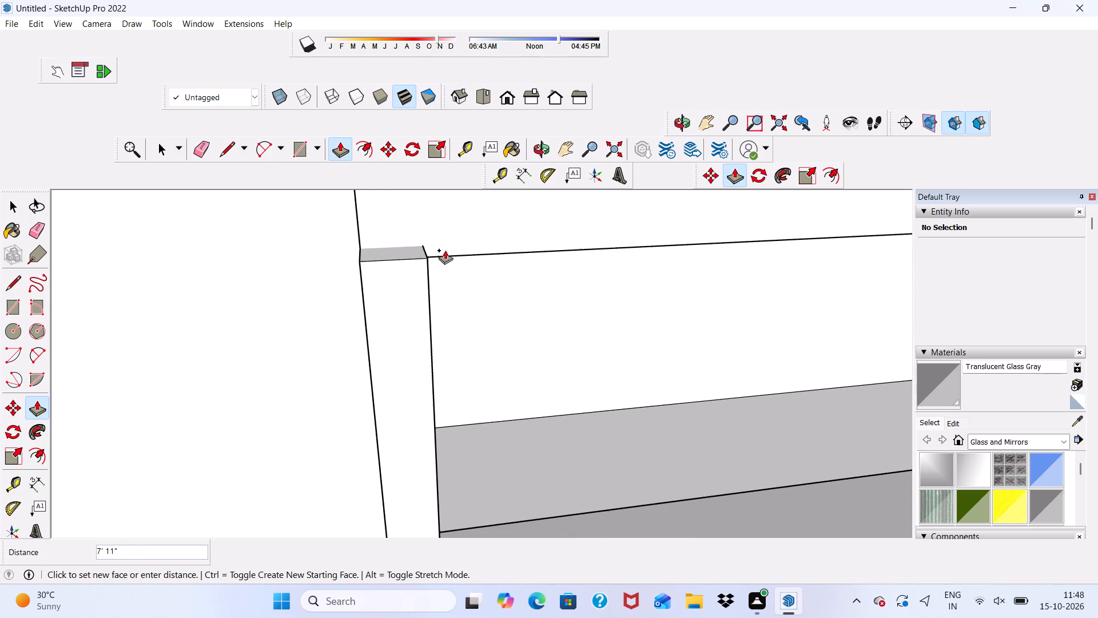
scroll(440, 246, up, 8)
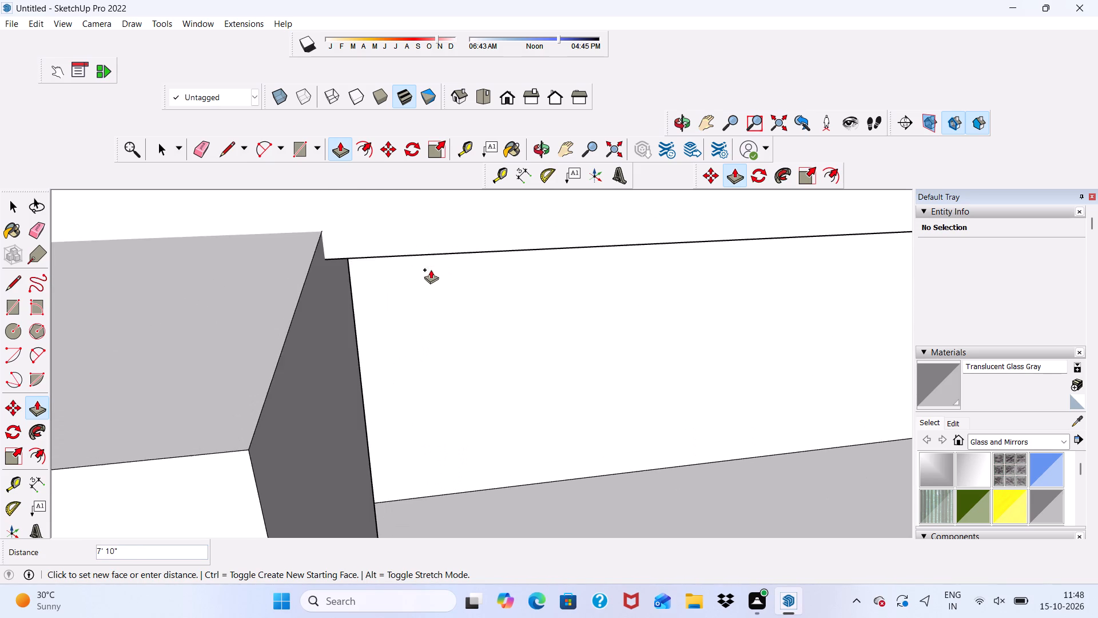
click(400, 258)
scroll(377, 238, down, 14)
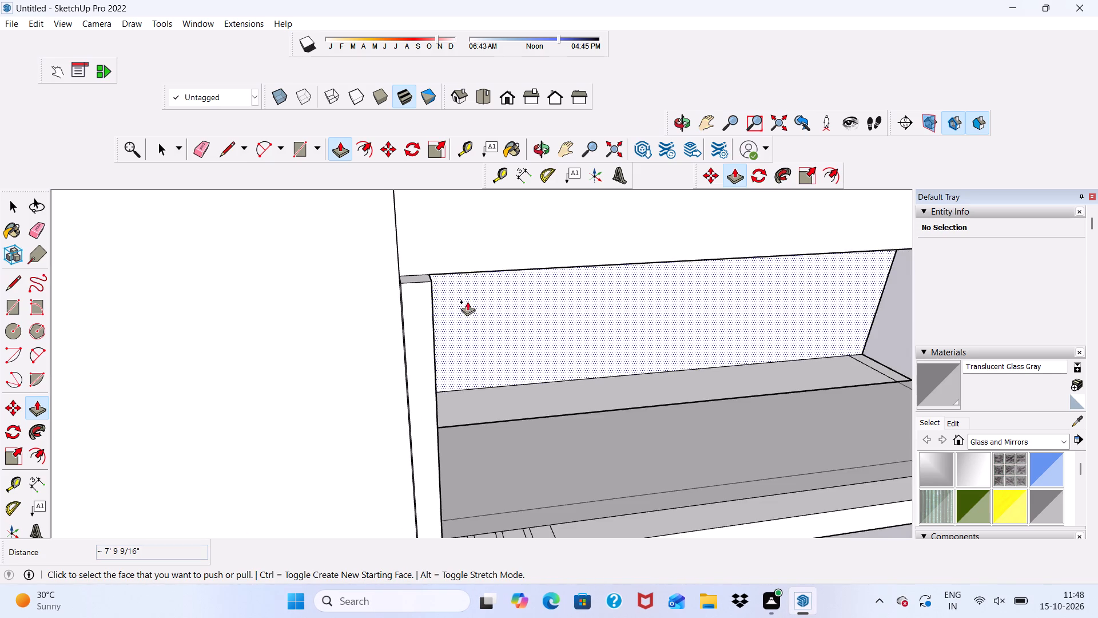
Push/Pull the second ledge rectangle up to the top edge of the arc-cut opening.
middle_drag(455, 323, 327, 239)
scroll(341, 262, up, 1)
scroll(247, 396, up, 5)
middle_drag(261, 380, 224, 506)
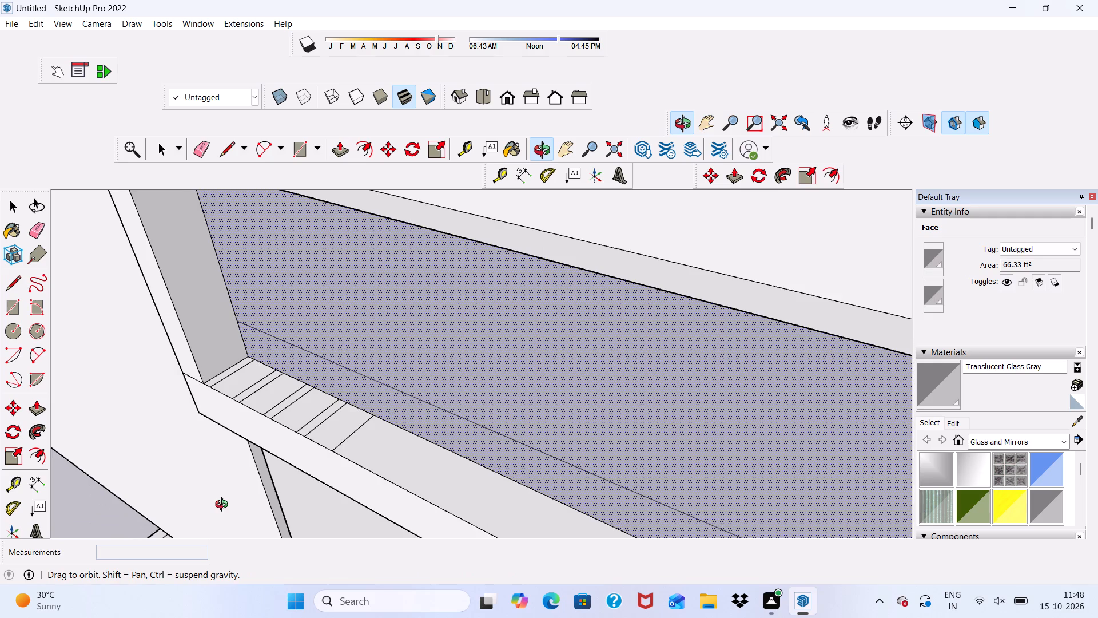
middle_drag(224, 506, 219, 489)
scroll(241, 381, up, 6)
click(244, 384)
scroll(248, 400, down, 6)
scroll(286, 310, down, 4)
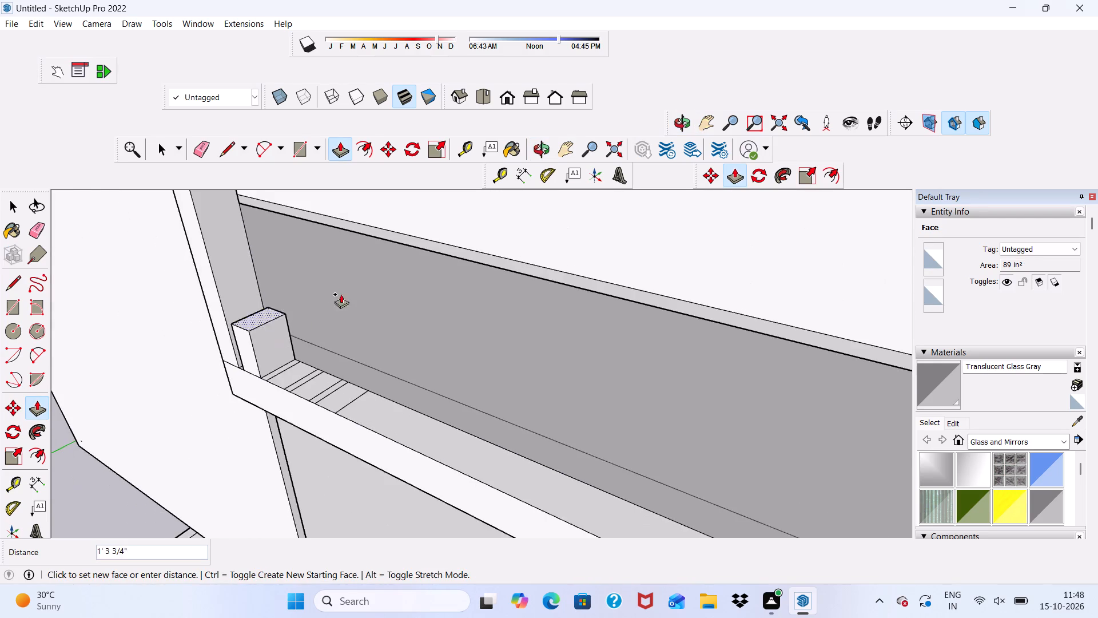
scroll(341, 294, down, 18)
scroll(339, 295, up, 6)
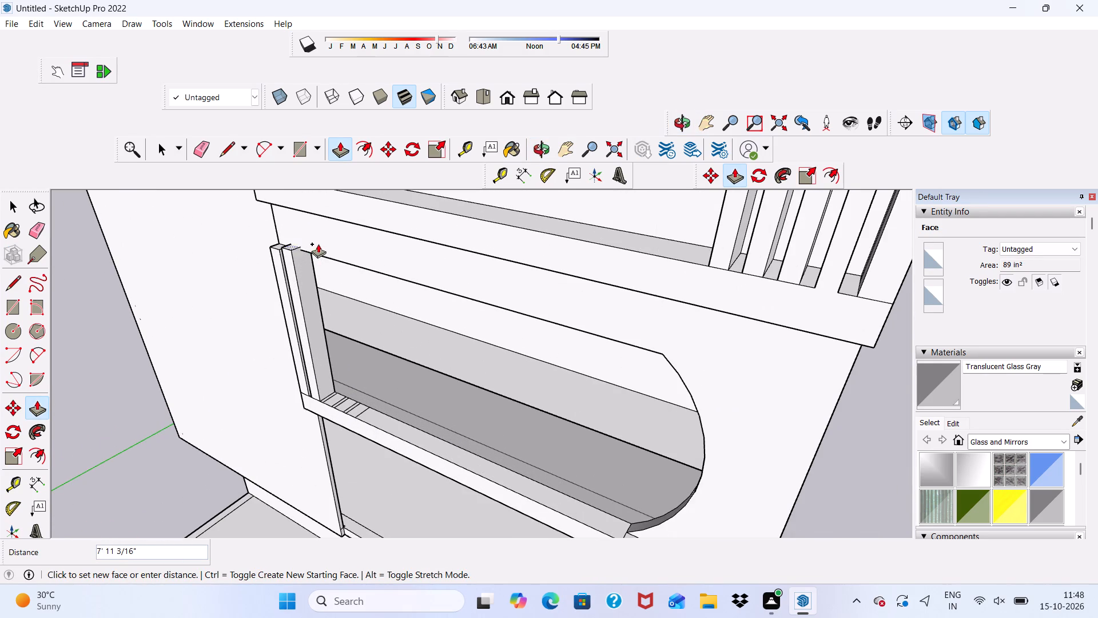
click(313, 251)
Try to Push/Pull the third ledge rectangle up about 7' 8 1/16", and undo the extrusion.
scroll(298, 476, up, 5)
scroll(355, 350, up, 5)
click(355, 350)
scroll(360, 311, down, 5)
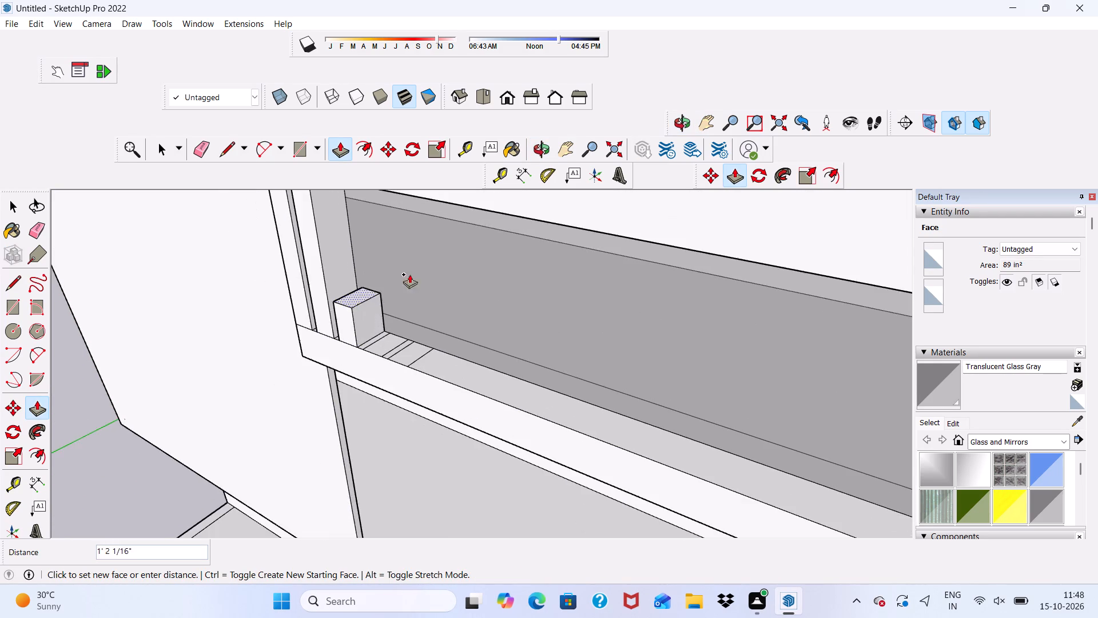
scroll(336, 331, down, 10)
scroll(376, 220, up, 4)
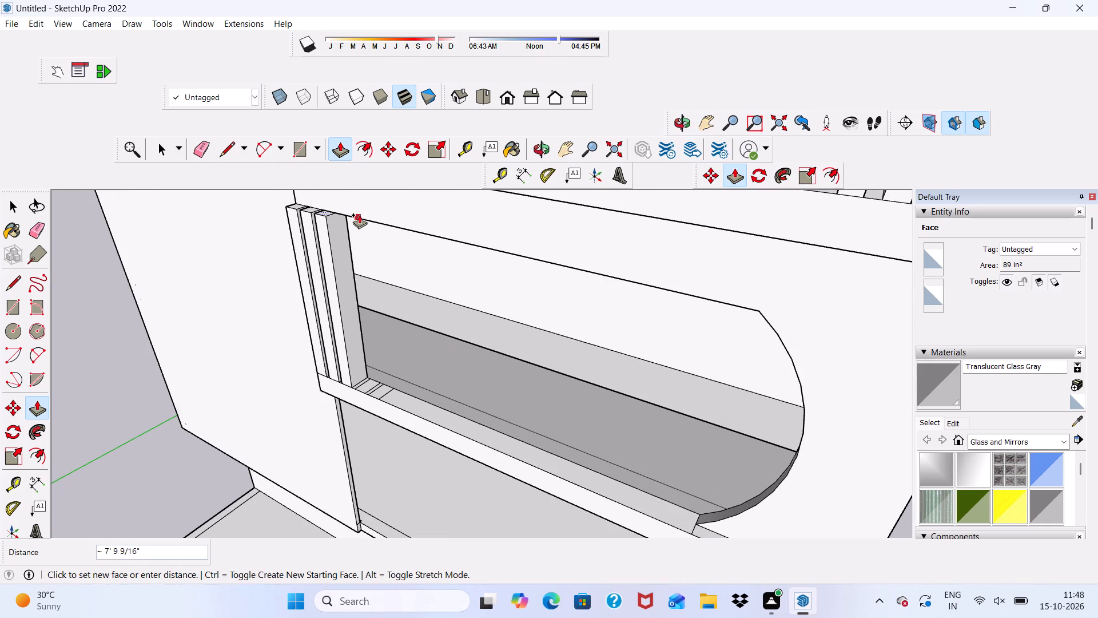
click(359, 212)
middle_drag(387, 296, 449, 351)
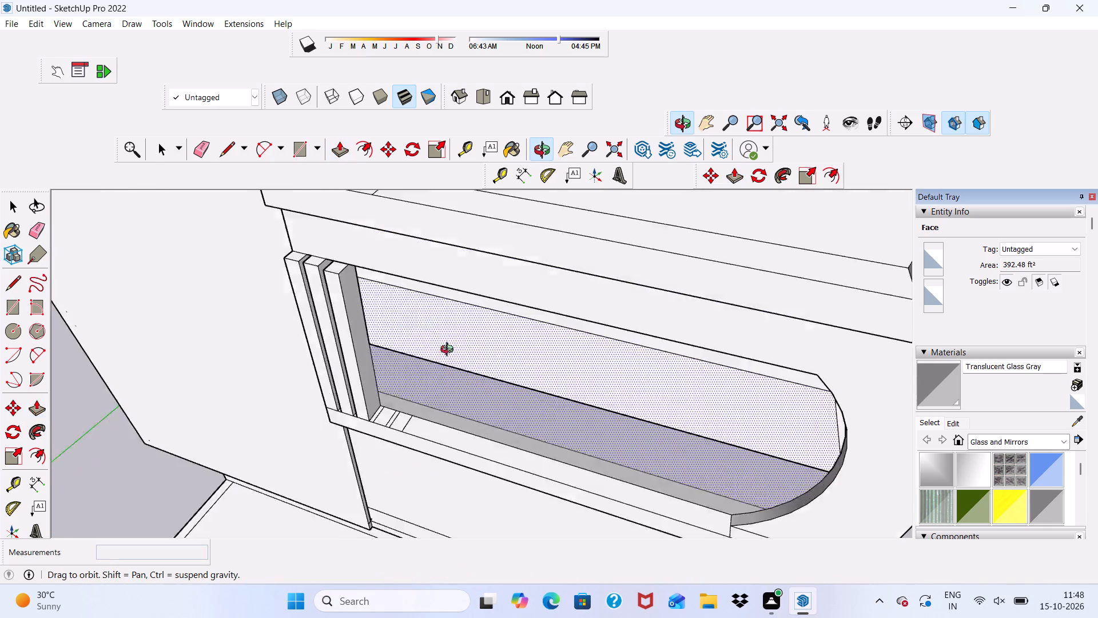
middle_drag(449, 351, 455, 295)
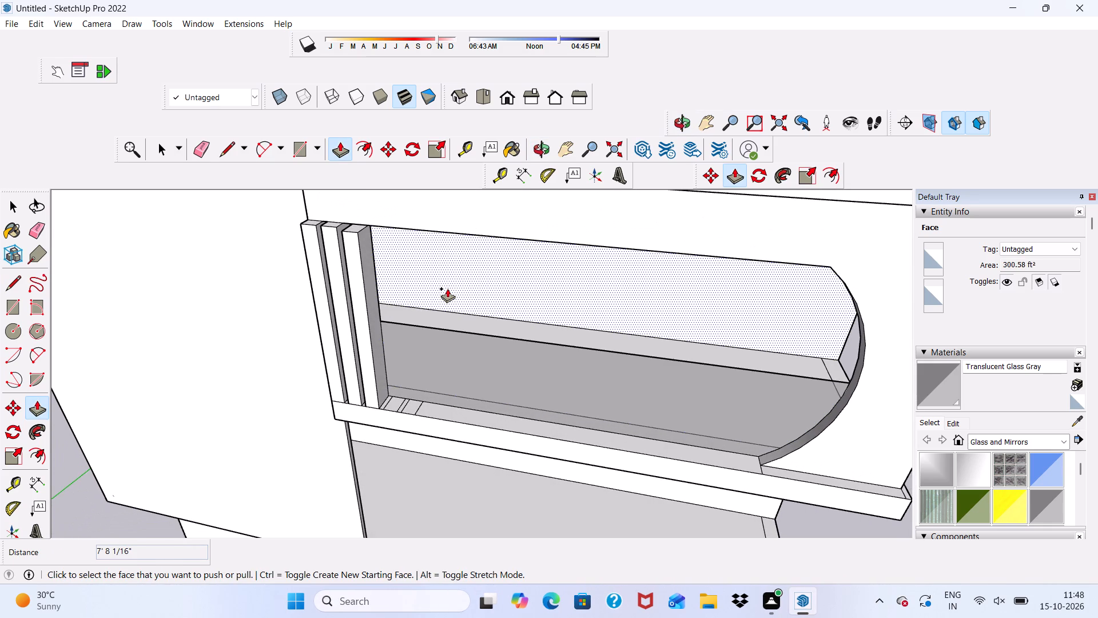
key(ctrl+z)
Push/Pull the third and fourth ledge rectangles up about 7' 9 9/16" each to the opening's top edge.
scroll(375, 374, up, 5)
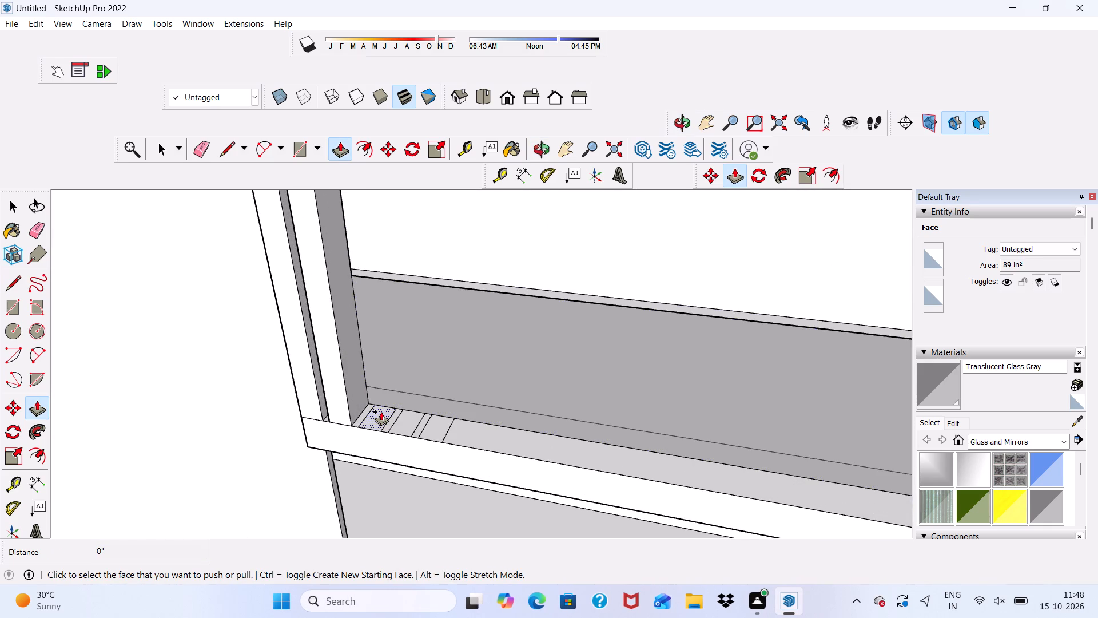
click(381, 411)
scroll(391, 304, down, 6)
scroll(359, 204, up, 2)
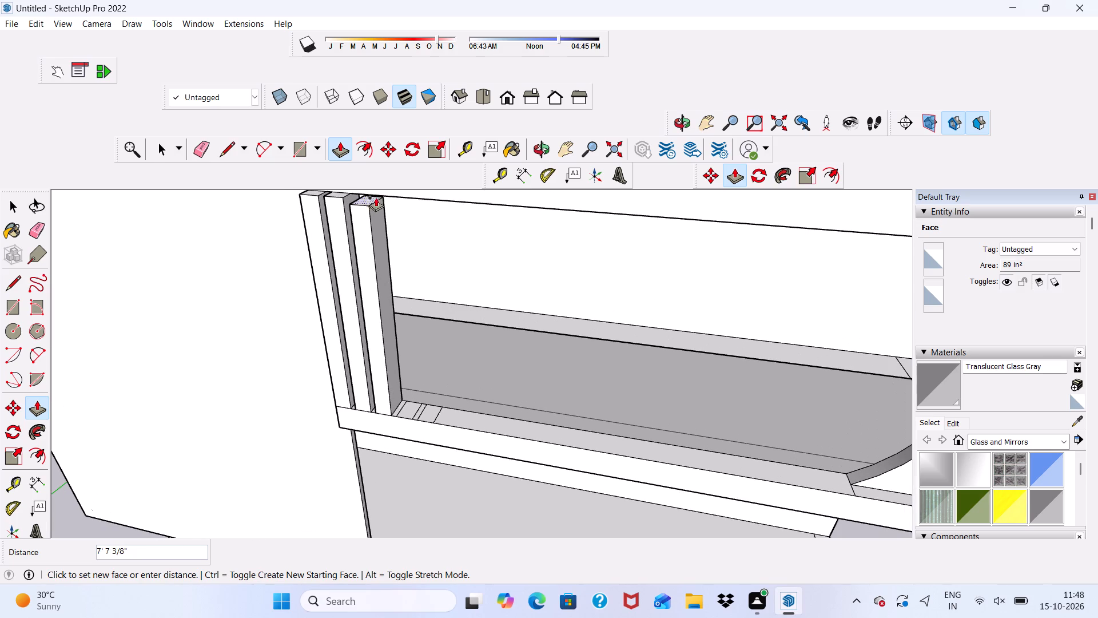
click(380, 195)
scroll(423, 405, up, 4)
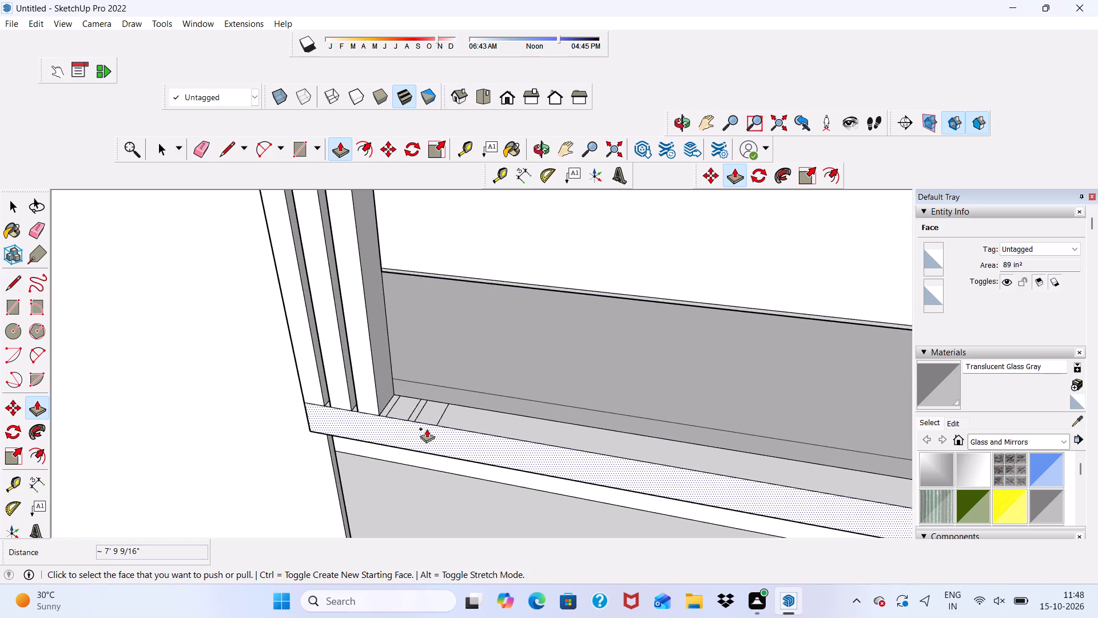
click(407, 400)
scroll(405, 343, down, 13)
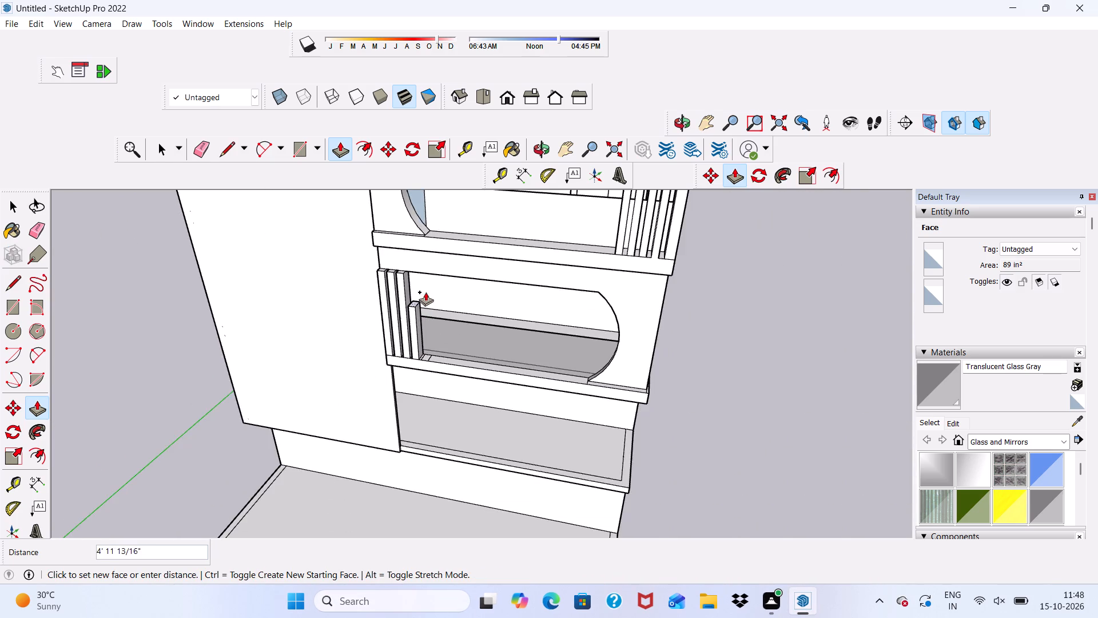
scroll(422, 282, up, 4)
click(419, 266)
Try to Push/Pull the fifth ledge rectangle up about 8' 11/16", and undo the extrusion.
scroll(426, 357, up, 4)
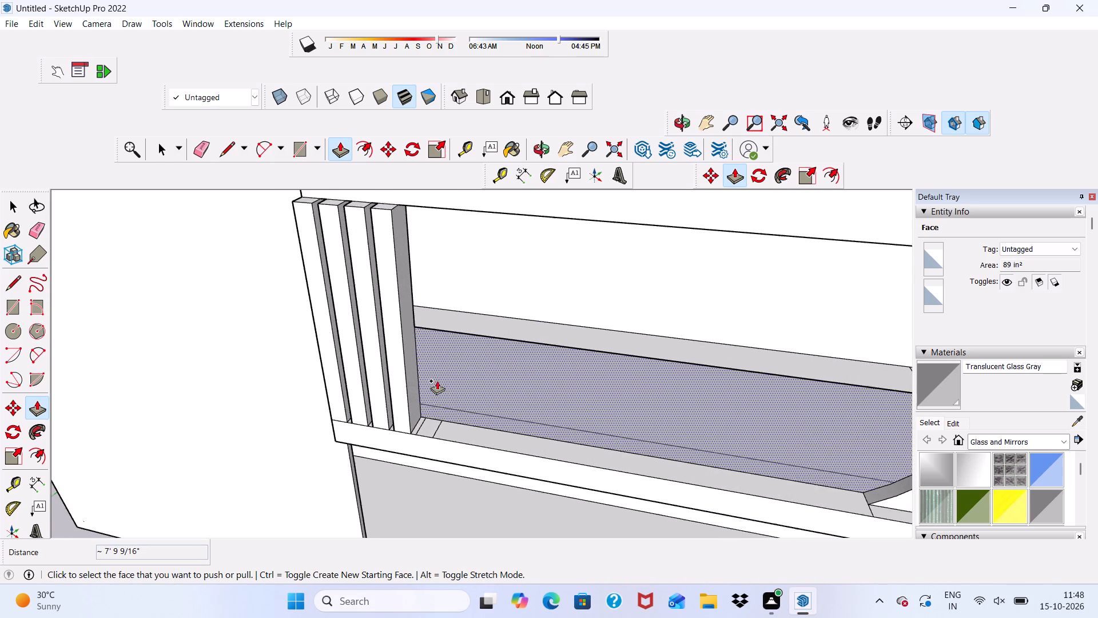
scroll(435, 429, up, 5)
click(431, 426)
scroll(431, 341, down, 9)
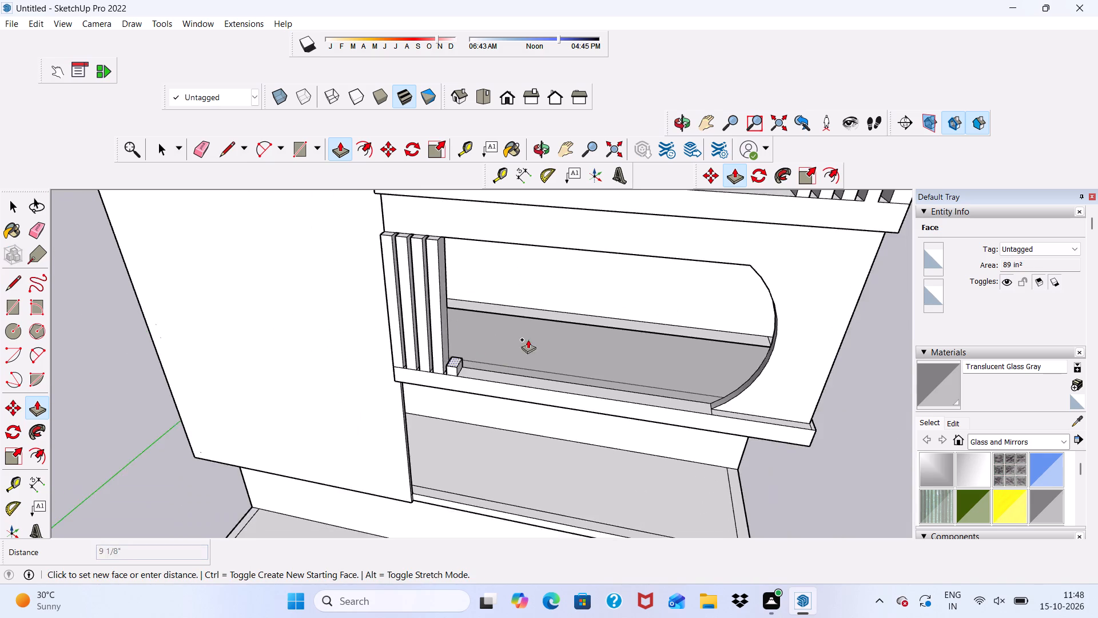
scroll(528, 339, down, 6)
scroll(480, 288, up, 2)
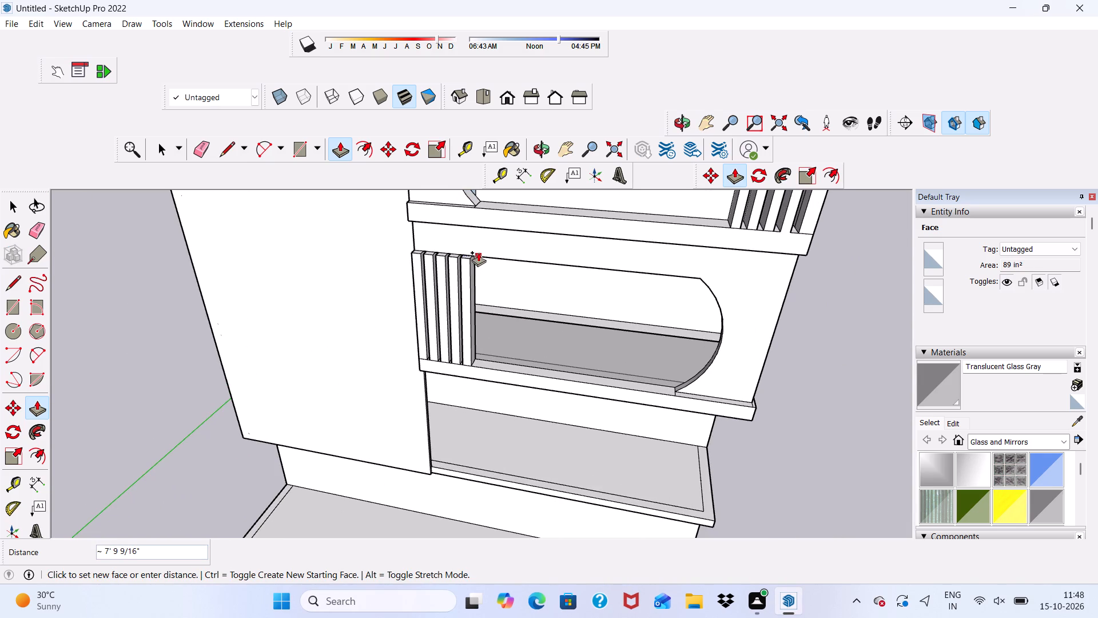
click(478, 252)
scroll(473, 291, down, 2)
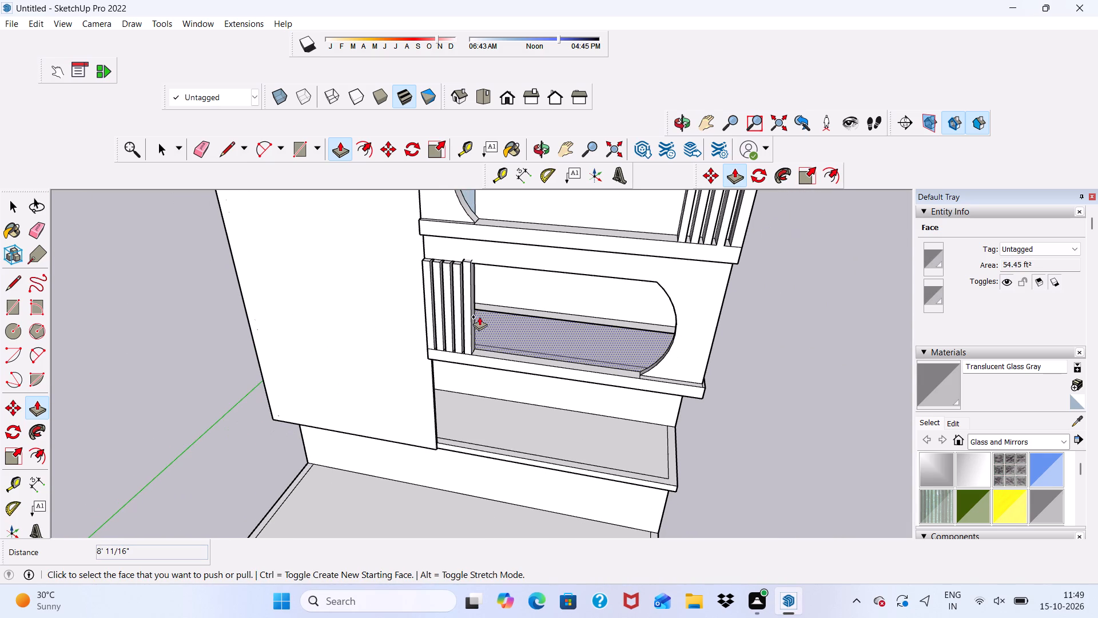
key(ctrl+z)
Push/Pull the fifth ledge rectangle up about 7' 9 9/16" to the opening's top edge and clear the selection.
scroll(487, 356, up, 10)
click(452, 353)
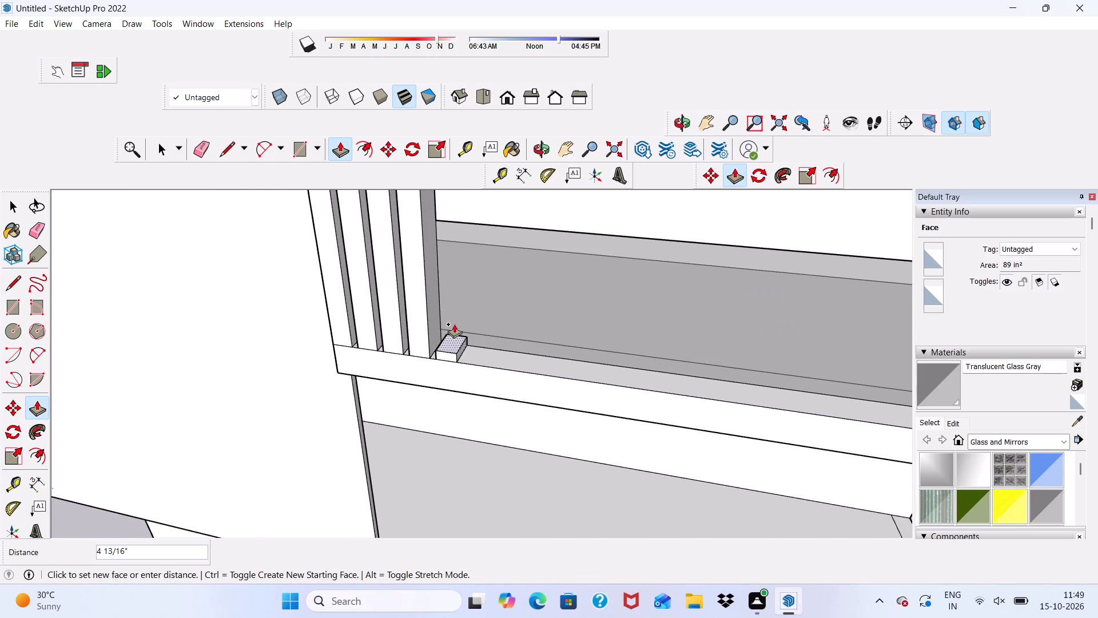
scroll(454, 324, down, 5)
scroll(429, 278, down, 7)
scroll(455, 231, up, 3)
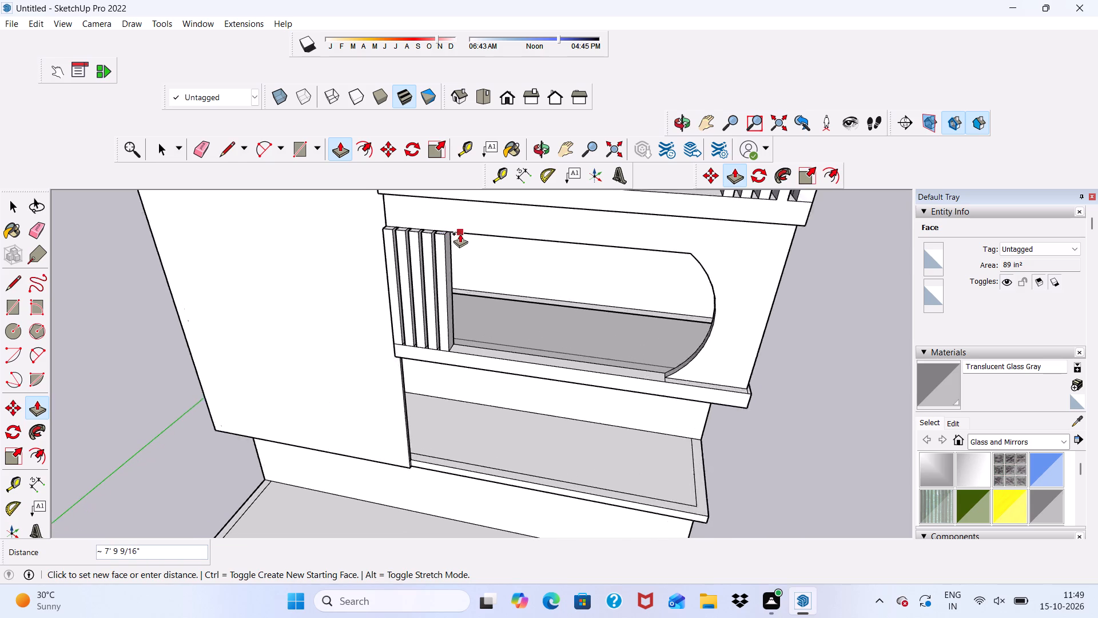
scroll(460, 233, up, 2)
click(459, 233)
scroll(465, 292, down, 1)
middle_drag(468, 295, 476, 169)
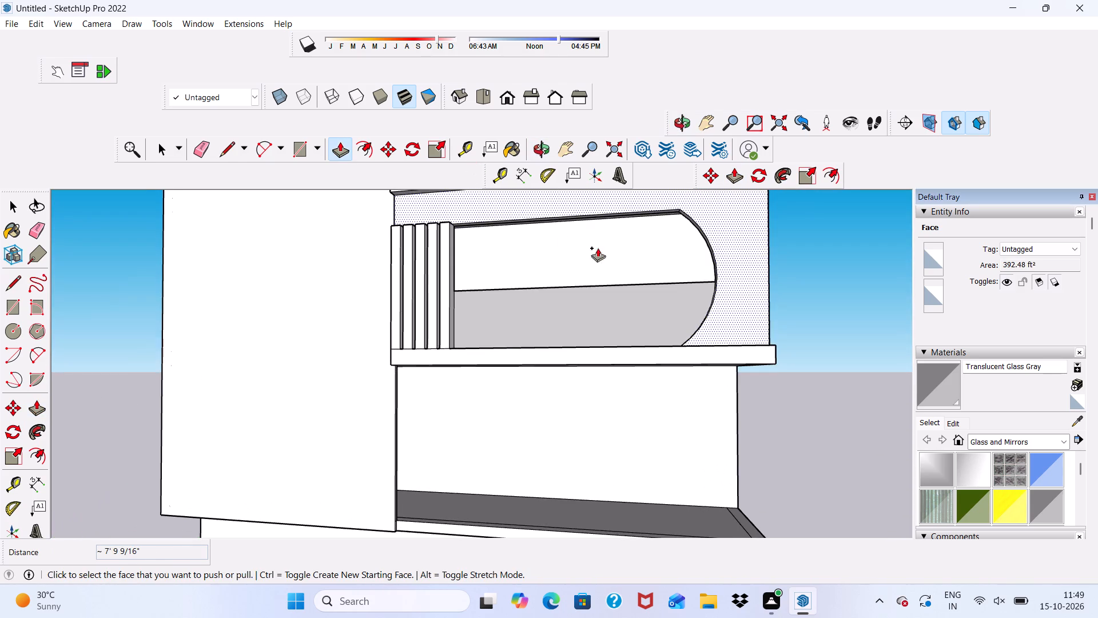
key(space)
click(833, 278)
Examine the five-slat row beside the lower arc-cut opening from the front, up close and with the whole structure in view.
middle_drag(504, 292, 610, 296)
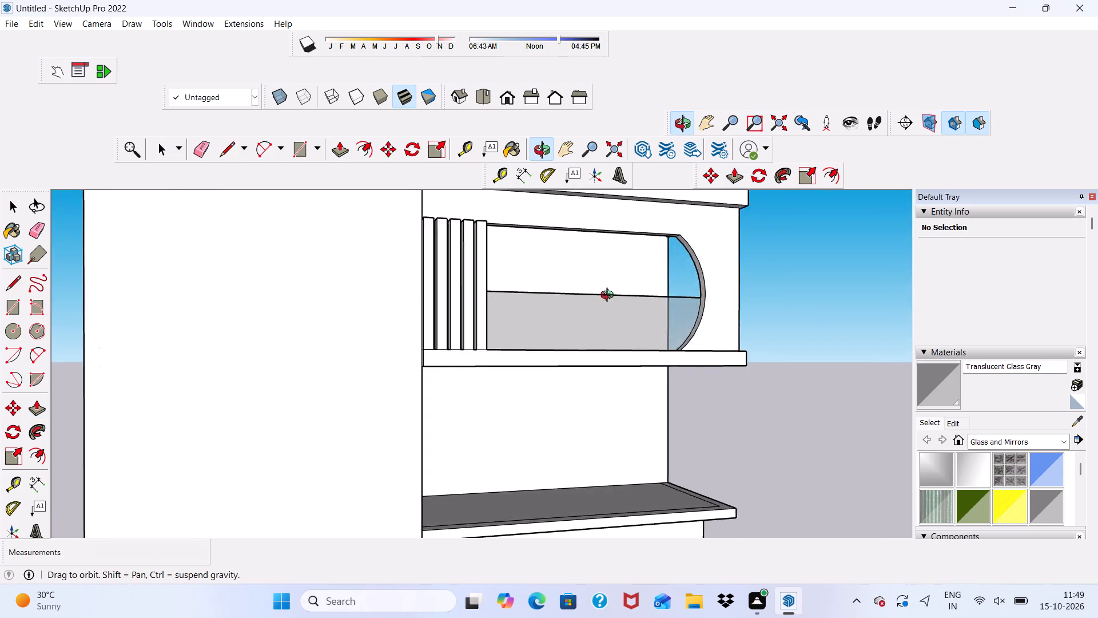
middle_drag(610, 296, 582, 284)
scroll(580, 284, up, 1)
scroll(465, 318, down, 5)
middle_drag(459, 344, 399, 336)
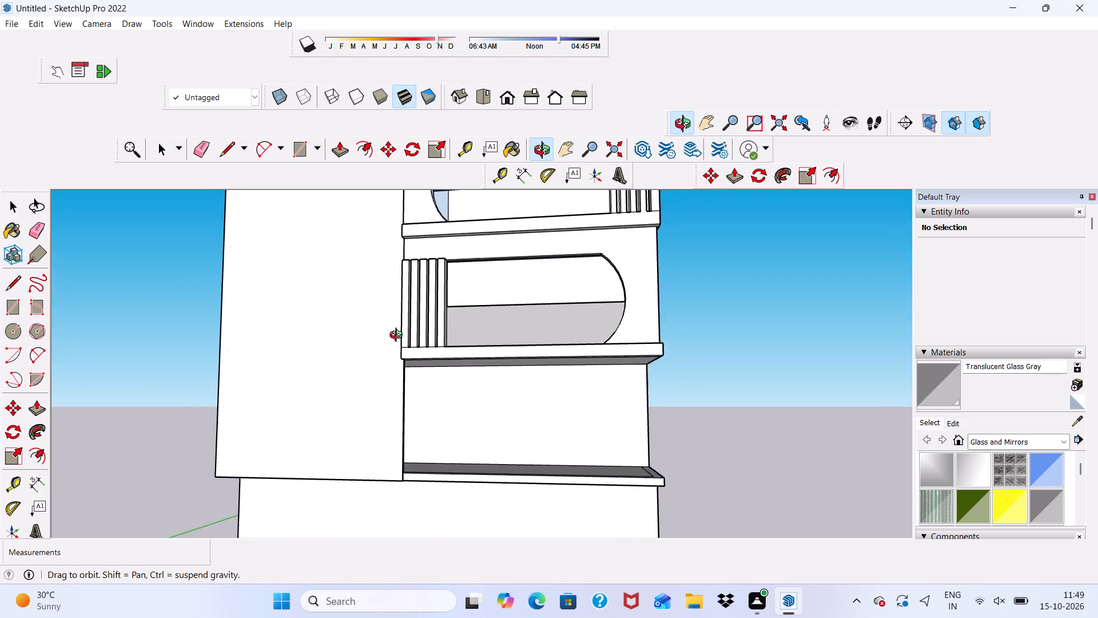
middle_drag(399, 336, 472, 352)
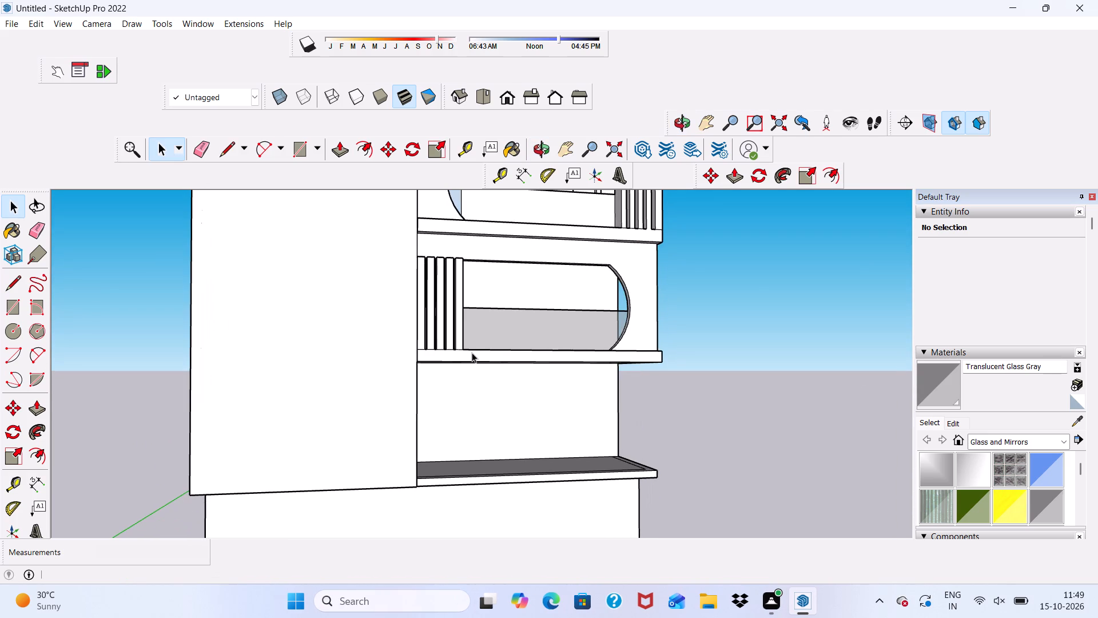
scroll(482, 360, down, 10)
middle_click(473, 377)
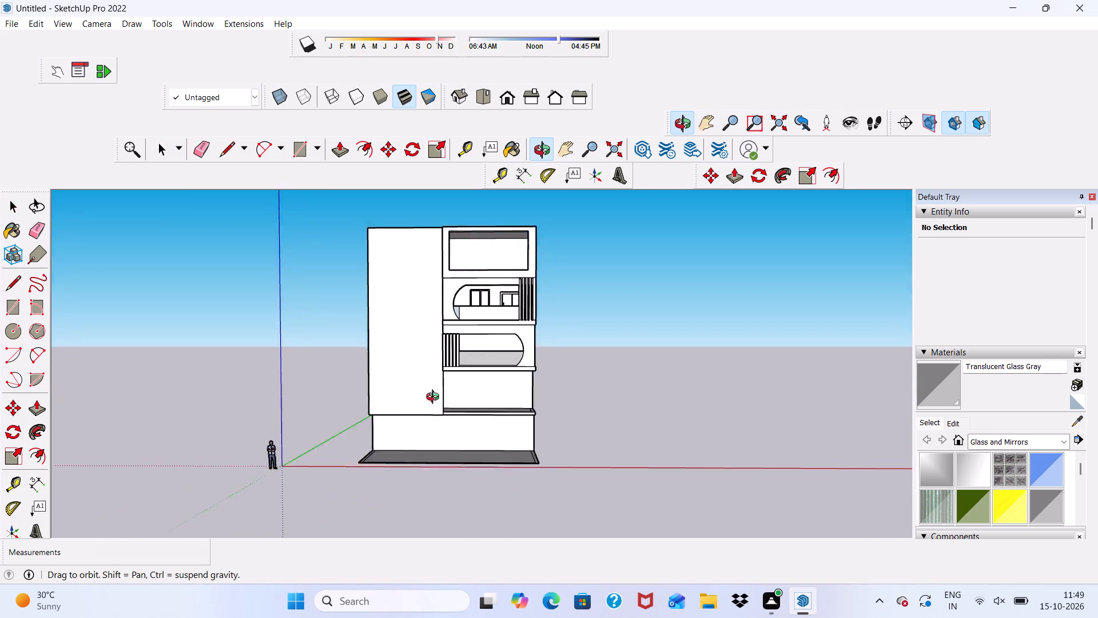
scroll(514, 363, up, 19)
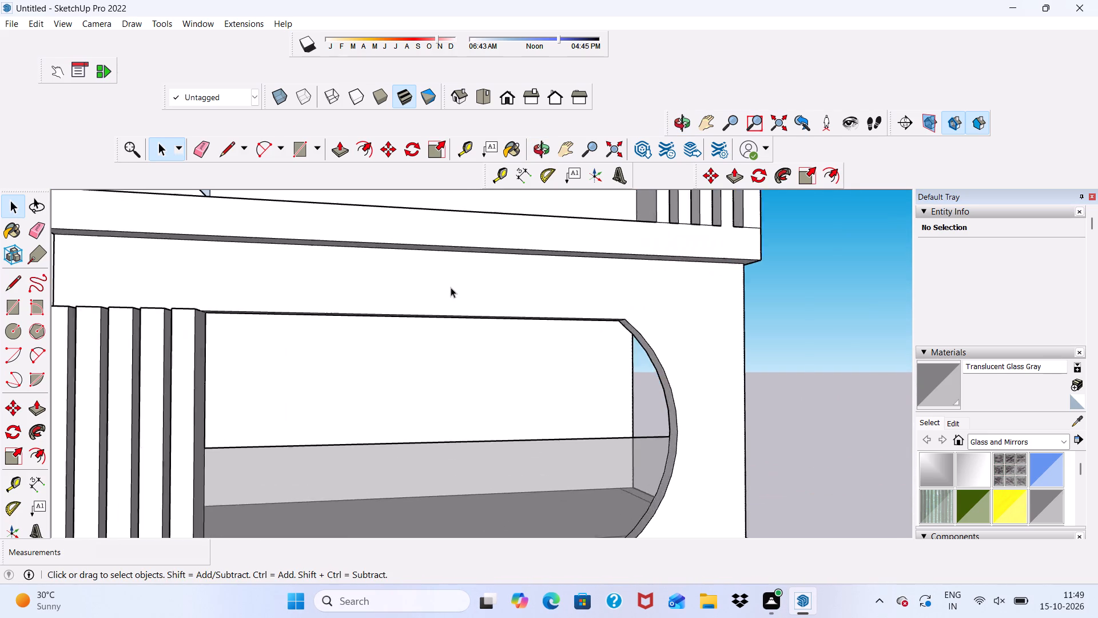
Draw a 5' by 7' door rectangle standing on the floor line of the back wall inside the lower arc-cut opening.
scroll(451, 287, up, 2)
scroll(444, 288, down, 6)
middle_drag(470, 319, 136, 438)
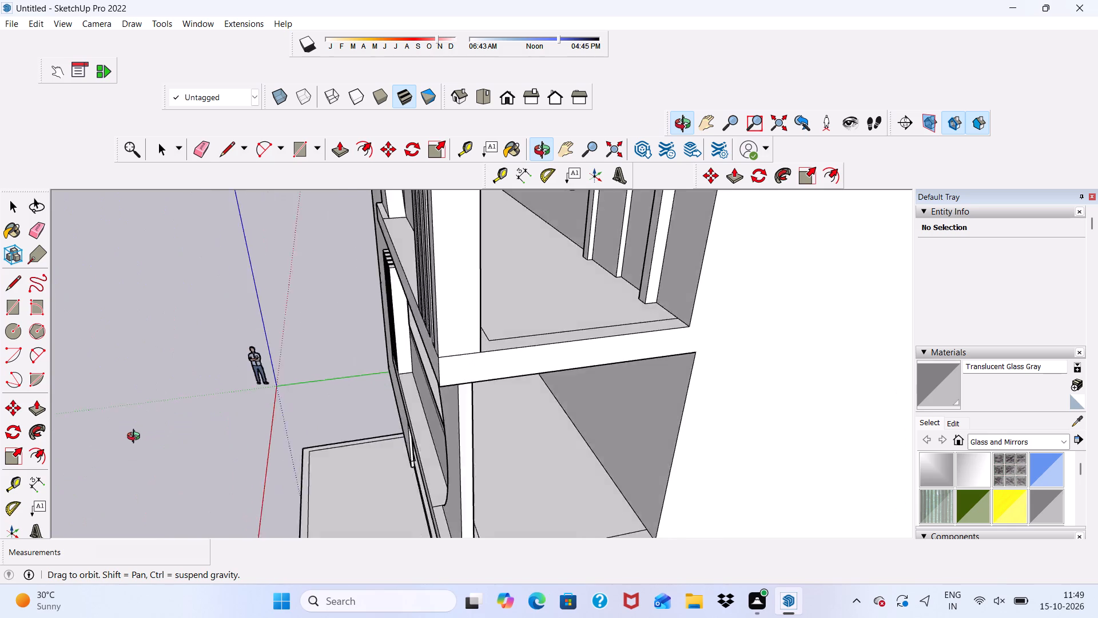
middle_drag(136, 438, 479, 406)
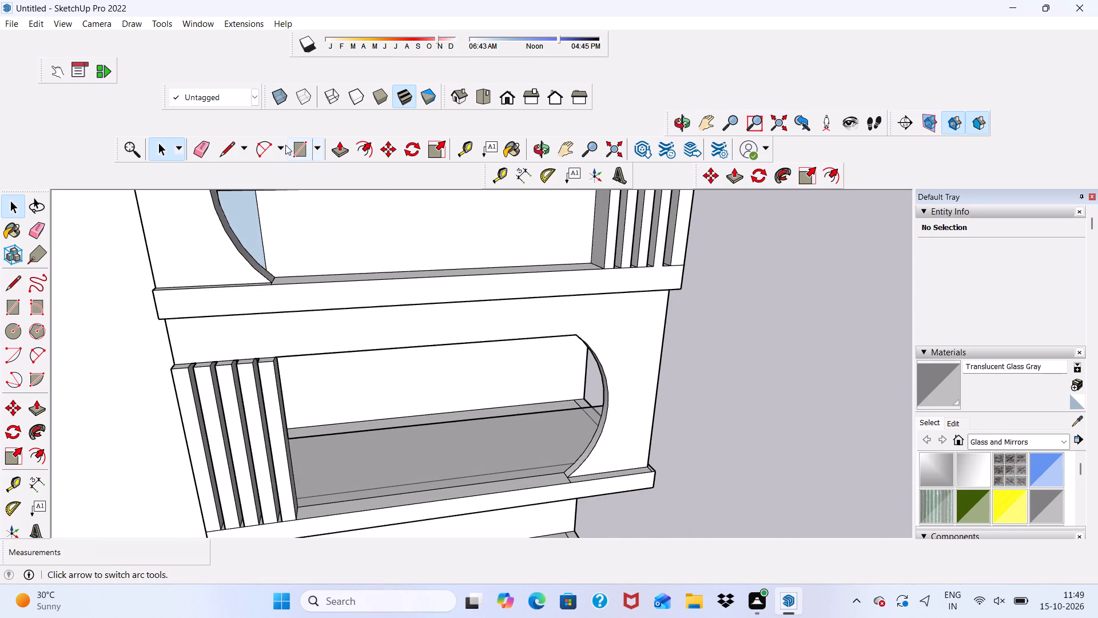
click(298, 155)
scroll(396, 392, up, 6)
scroll(431, 434, up, 1)
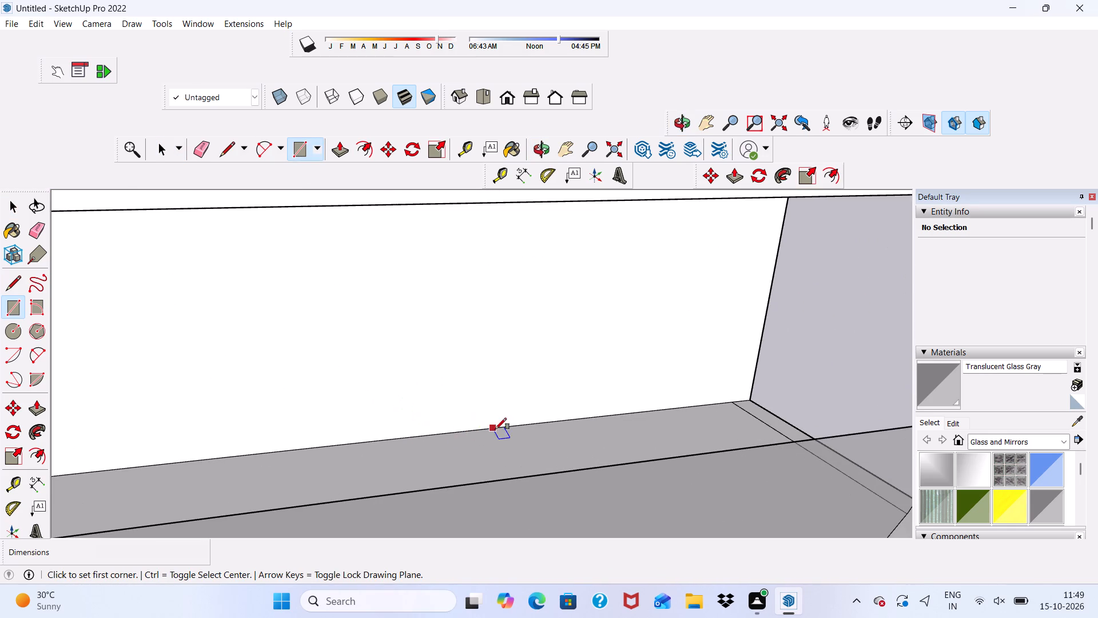
click(529, 423)
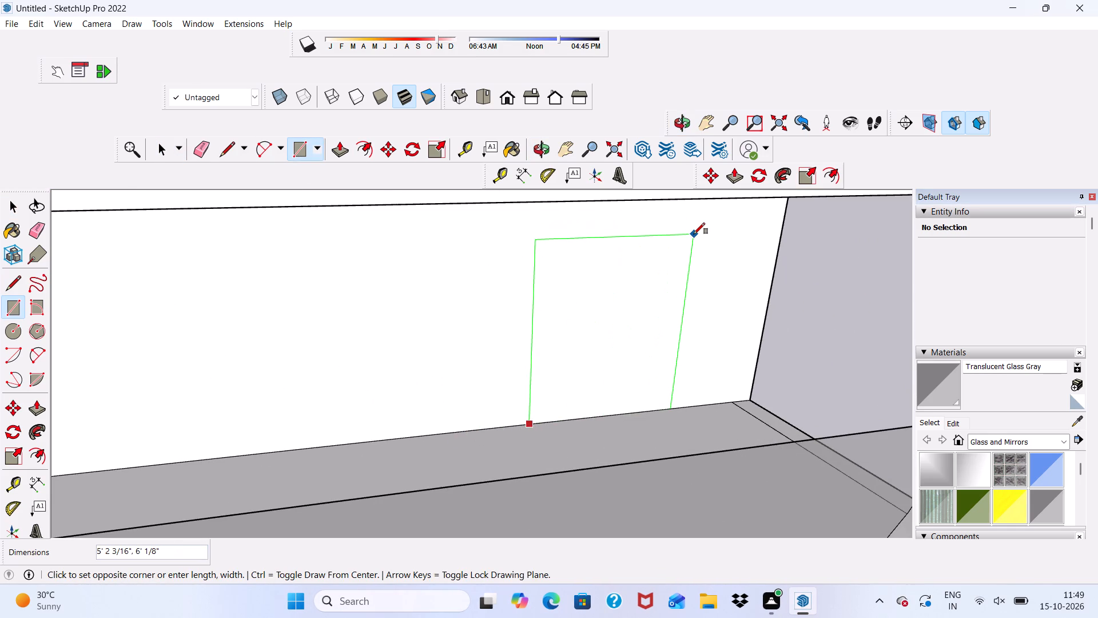
text(5',7')
key(Return)
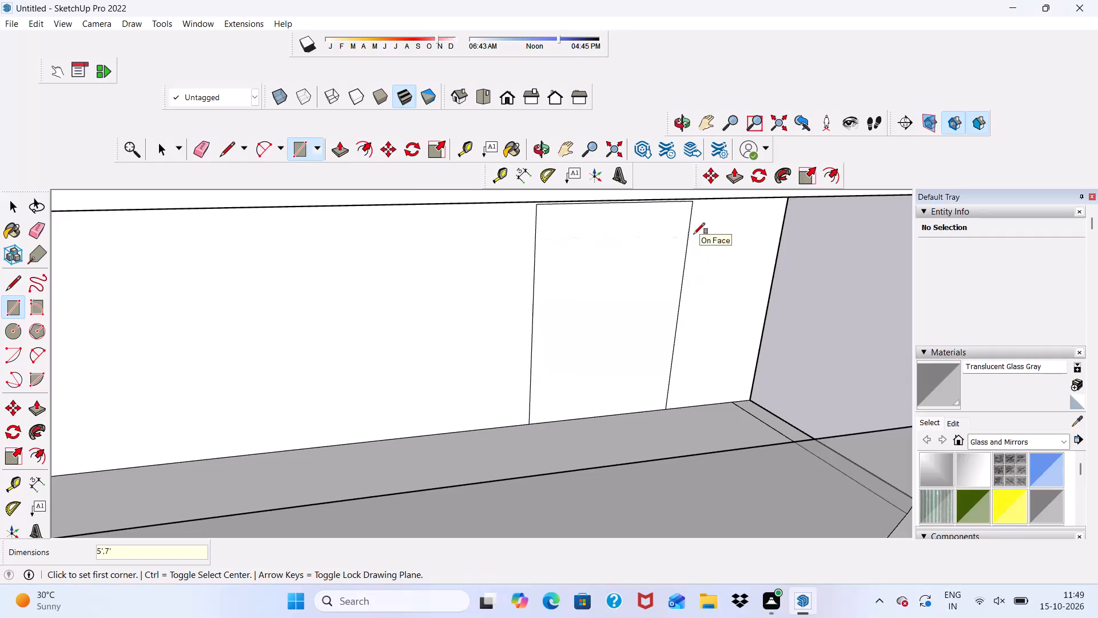
Offset the door rectangle's outline 6" outward to form the frame, and clear the selection.
scroll(130, 112, down, 9)
middle_drag(420, 290, 405, 252)
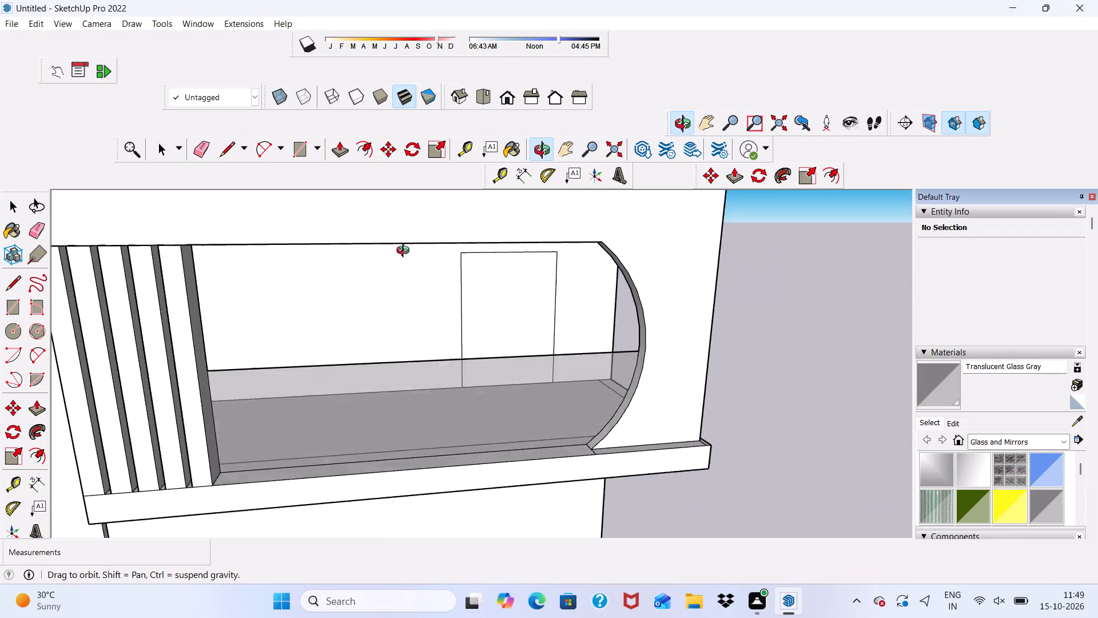
middle_drag(405, 252, 391, 243)
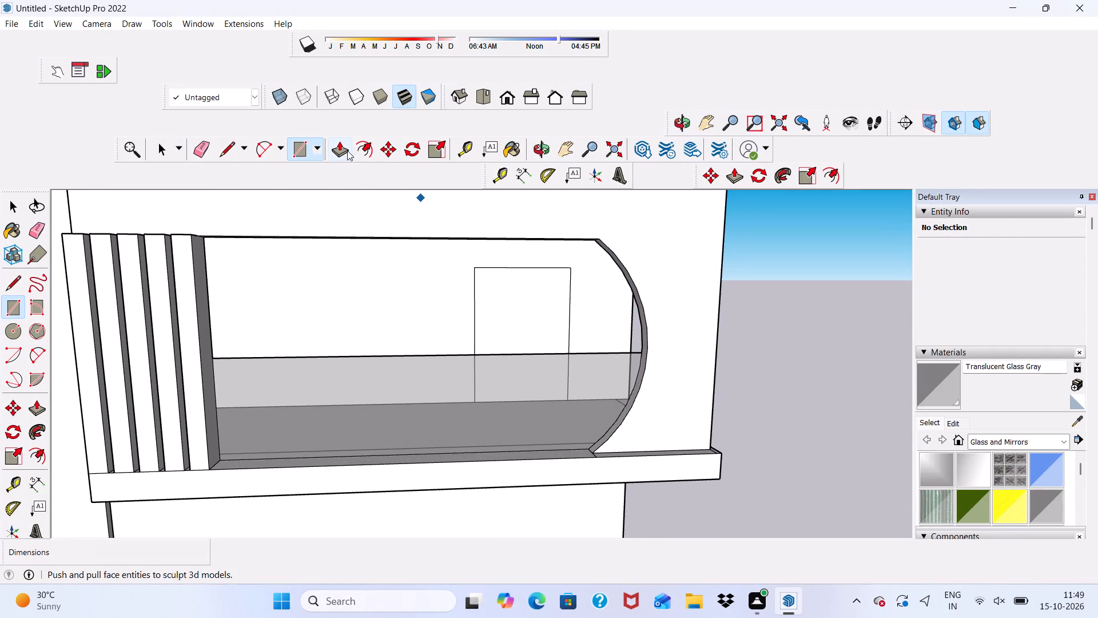
click(361, 144)
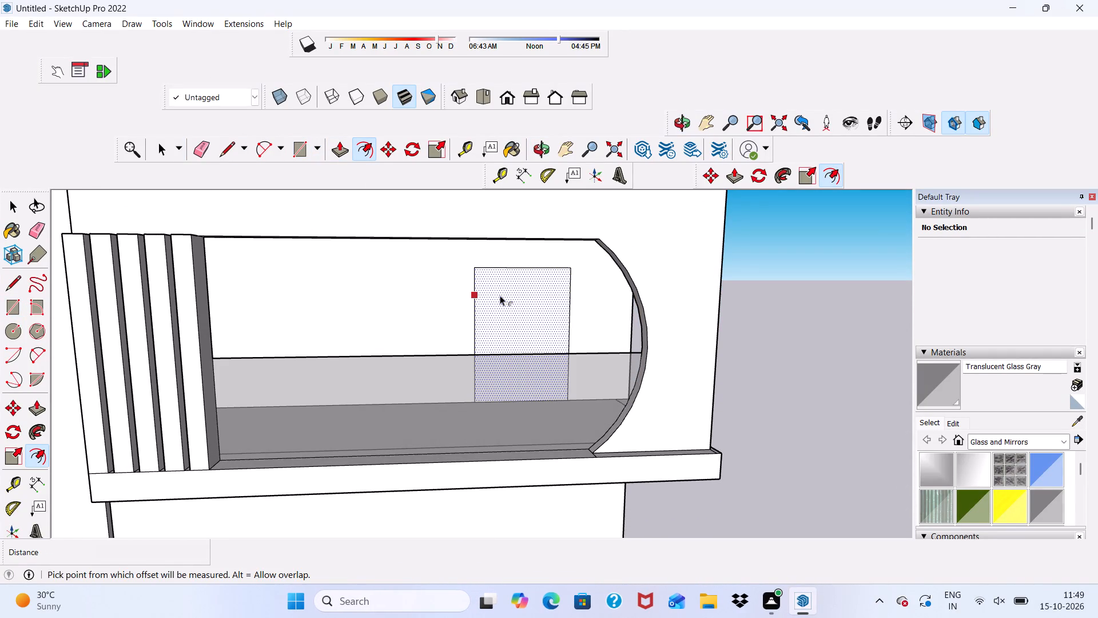
click(500, 295)
text(6")
key(Return)
scroll(296, 239, up, 1)
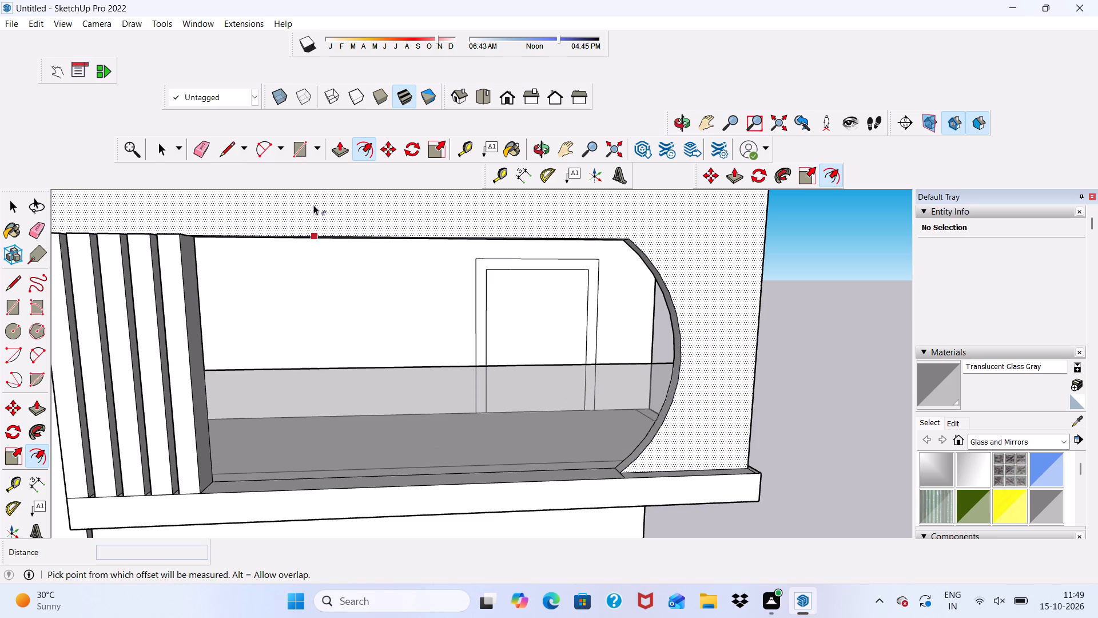
key(space)
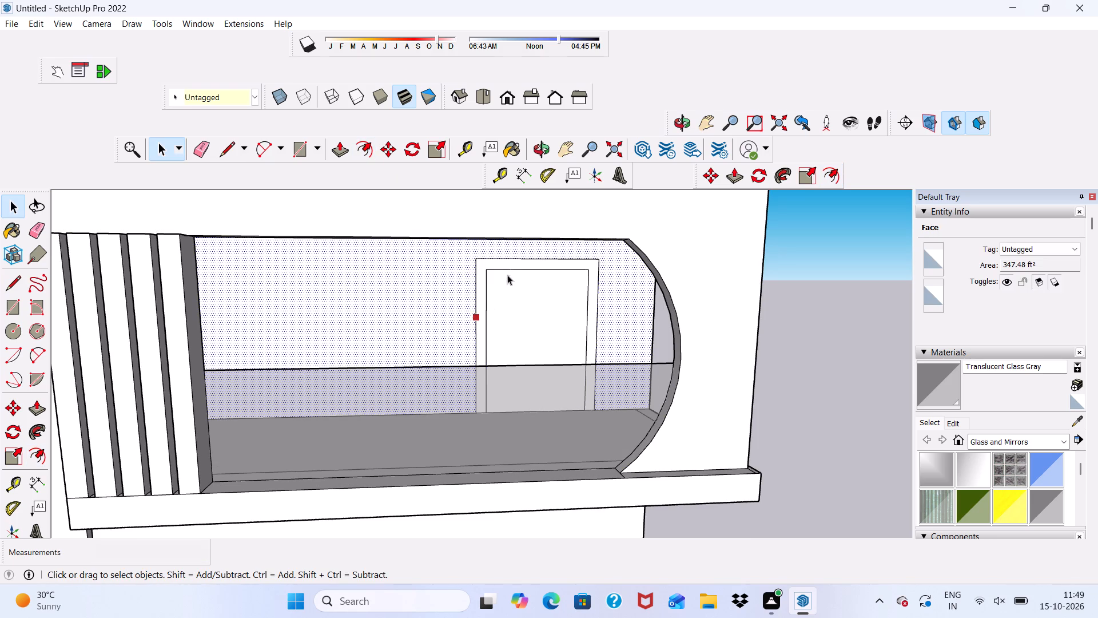
click(810, 301)
scroll(453, 257, up, 4)
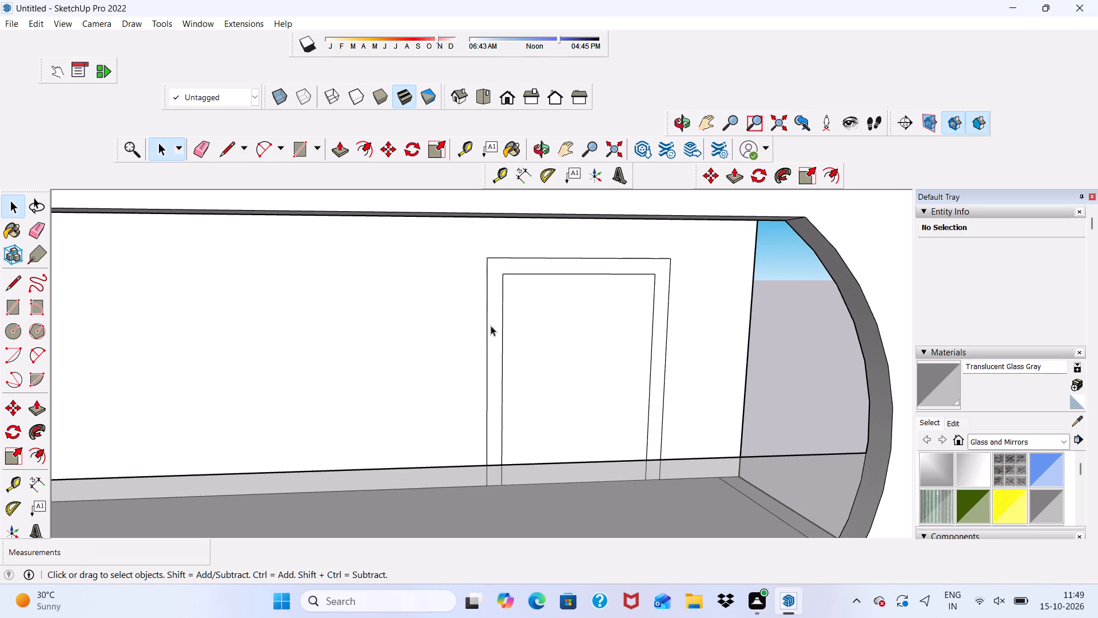
click(491, 326)
click(814, 306)
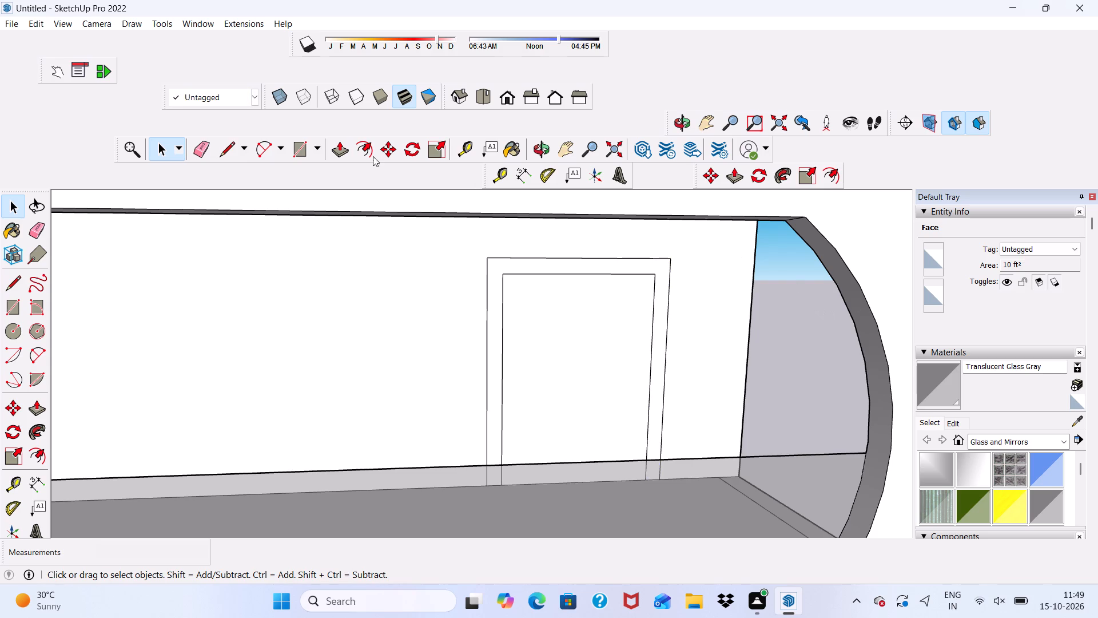
Draw a 2' 6" by 7' rectangle from the inner top edge's midpoint to the bottom-left corner, splitting the door into two leaves.
click(295, 146)
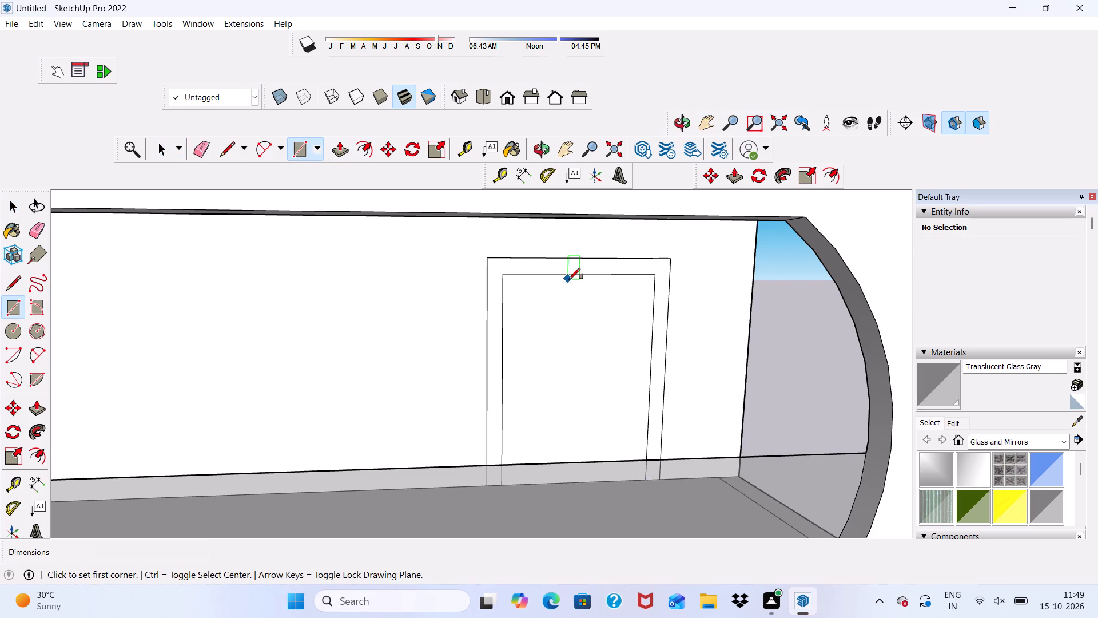
click(579, 274)
scroll(569, 327, down, 5)
scroll(557, 360, up, 6)
scroll(552, 358, down, 1)
middle_drag(552, 358, 551, 371)
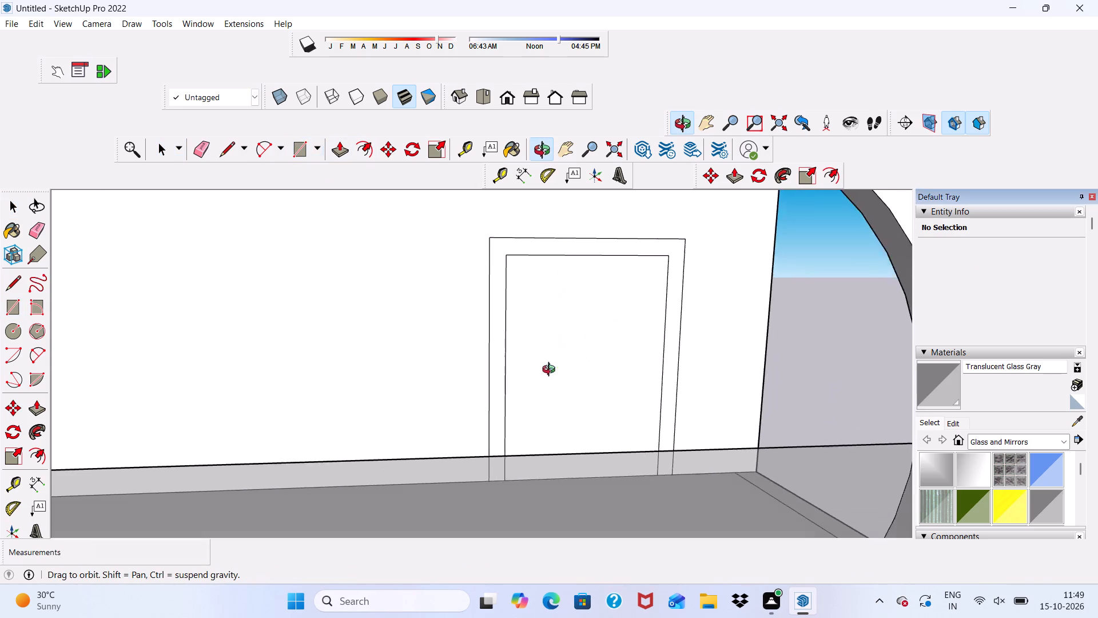
middle_drag(551, 371, 551, 421)
scroll(551, 421, up, 5)
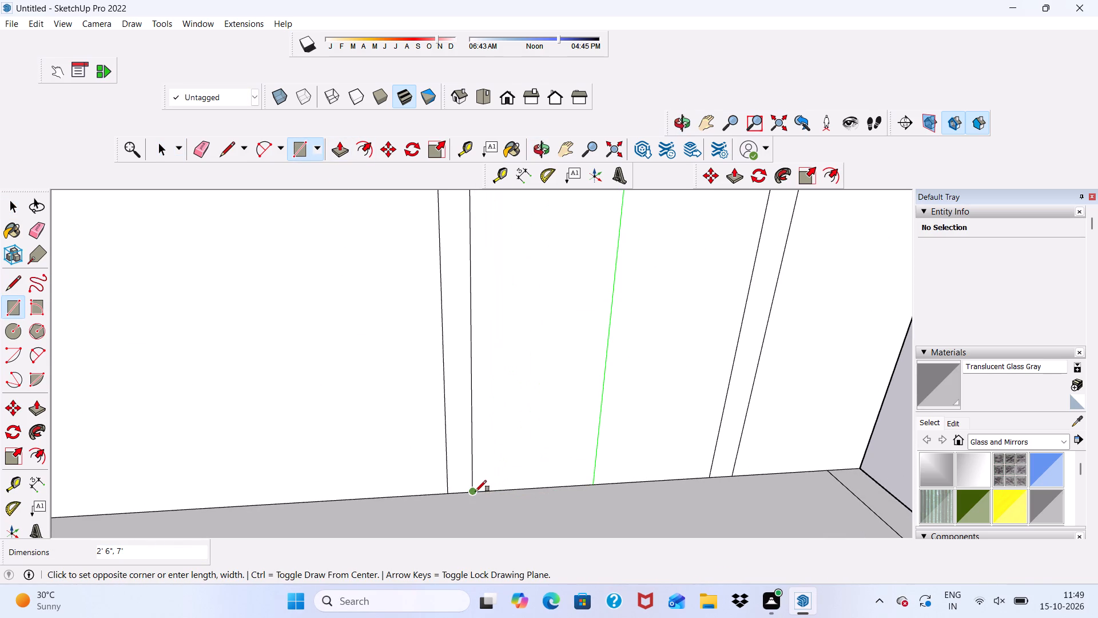
click(475, 492)
scroll(441, 410, down, 10)
middle_drag(472, 431, 437, 323)
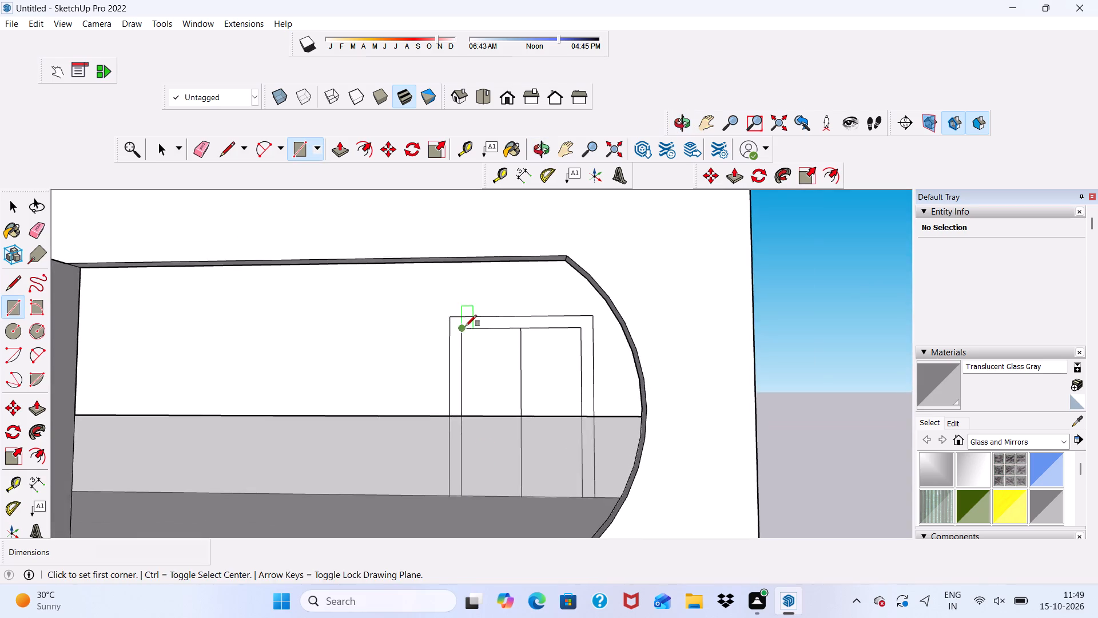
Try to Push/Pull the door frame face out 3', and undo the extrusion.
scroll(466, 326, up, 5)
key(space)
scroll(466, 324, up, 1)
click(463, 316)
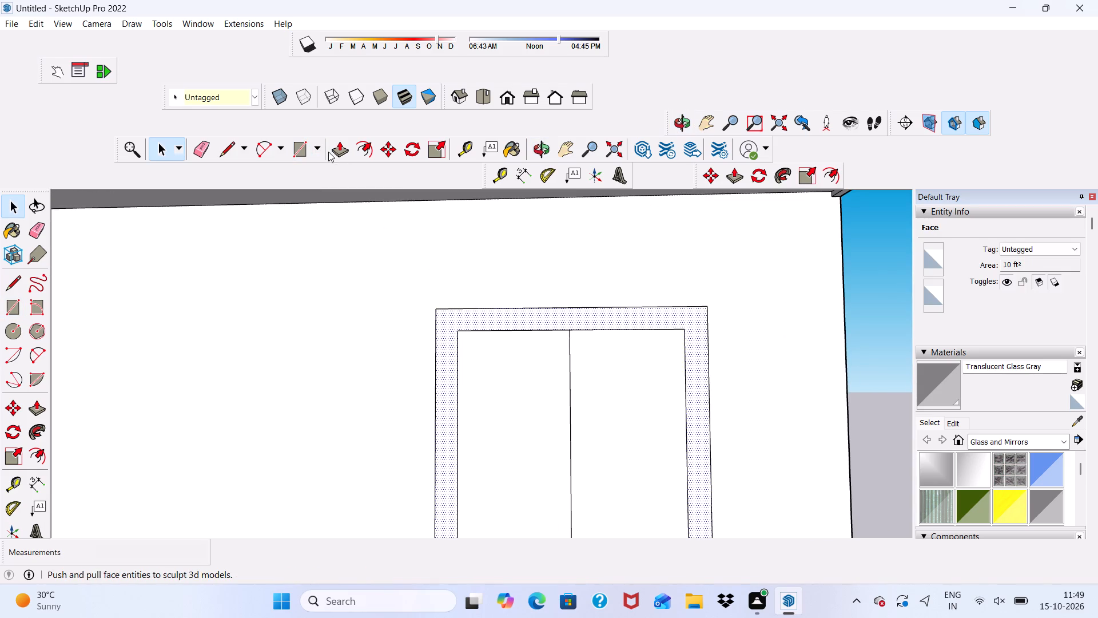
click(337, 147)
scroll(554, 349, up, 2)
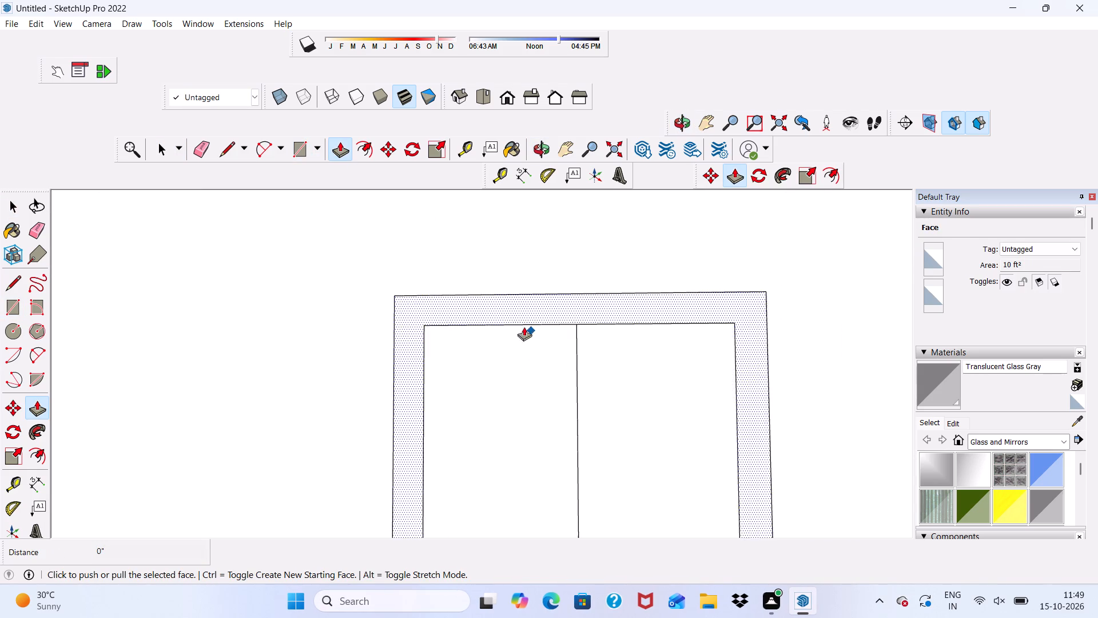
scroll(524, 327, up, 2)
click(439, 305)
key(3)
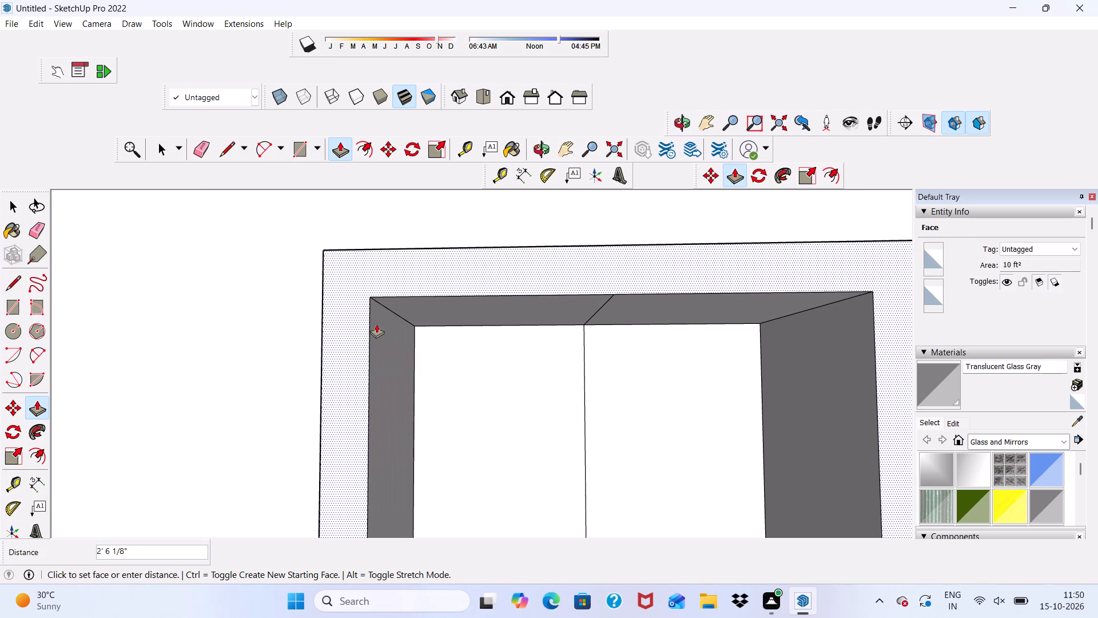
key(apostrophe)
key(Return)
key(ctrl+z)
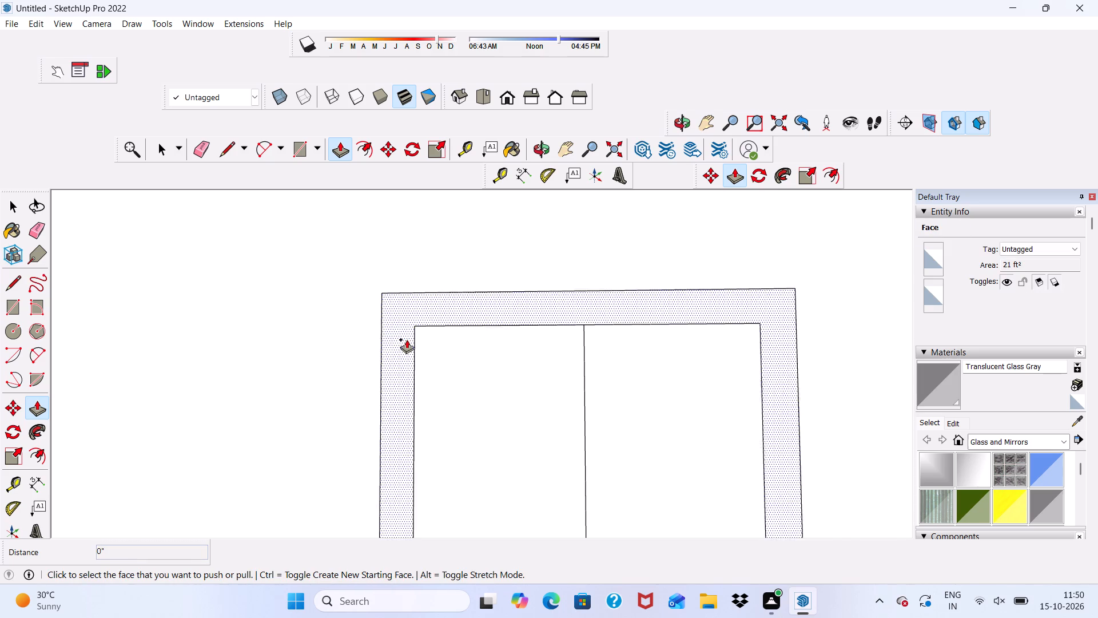
Push/Pull the door frame face out 6" from the wall.
scroll(421, 332, up, 2)
click(401, 312)
text(6")
key(Return)
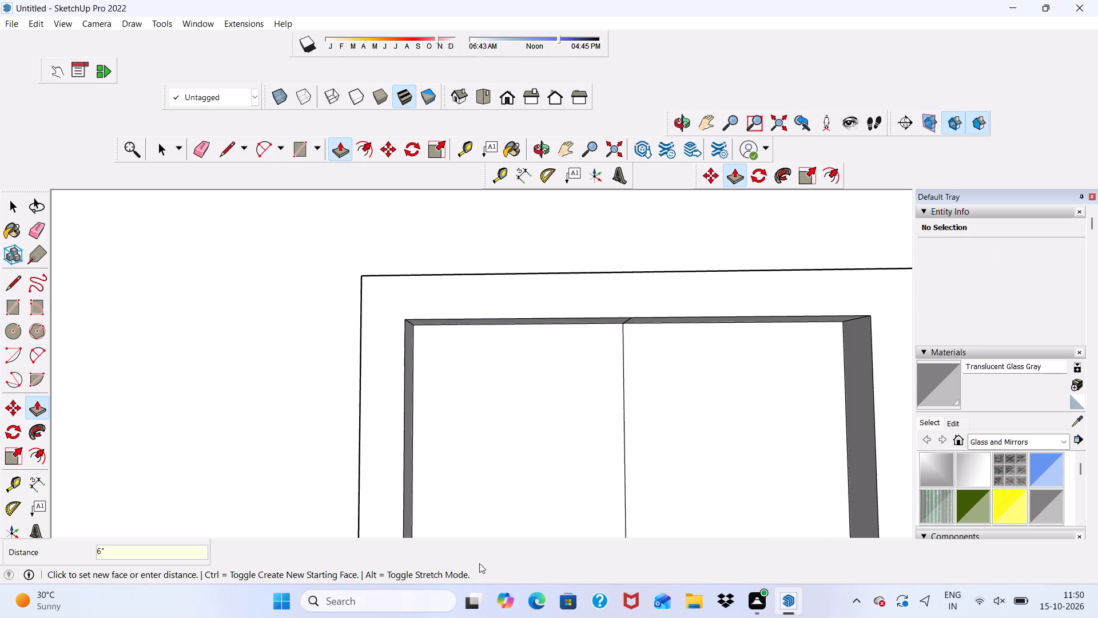
Push/Pull the left door leaf out 3" within the frame and leave the command.
click(487, 469)
text(3")
key(Return)
scroll(433, 451, down, 3)
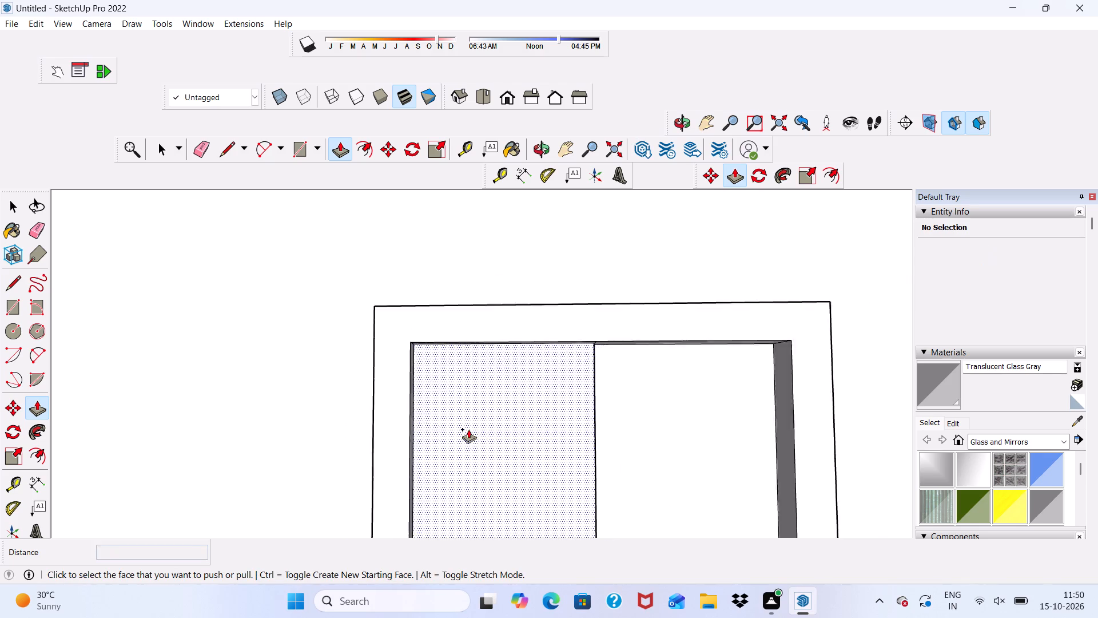
scroll(468, 429, down, 15)
middle_drag(398, 428, 443, 451)
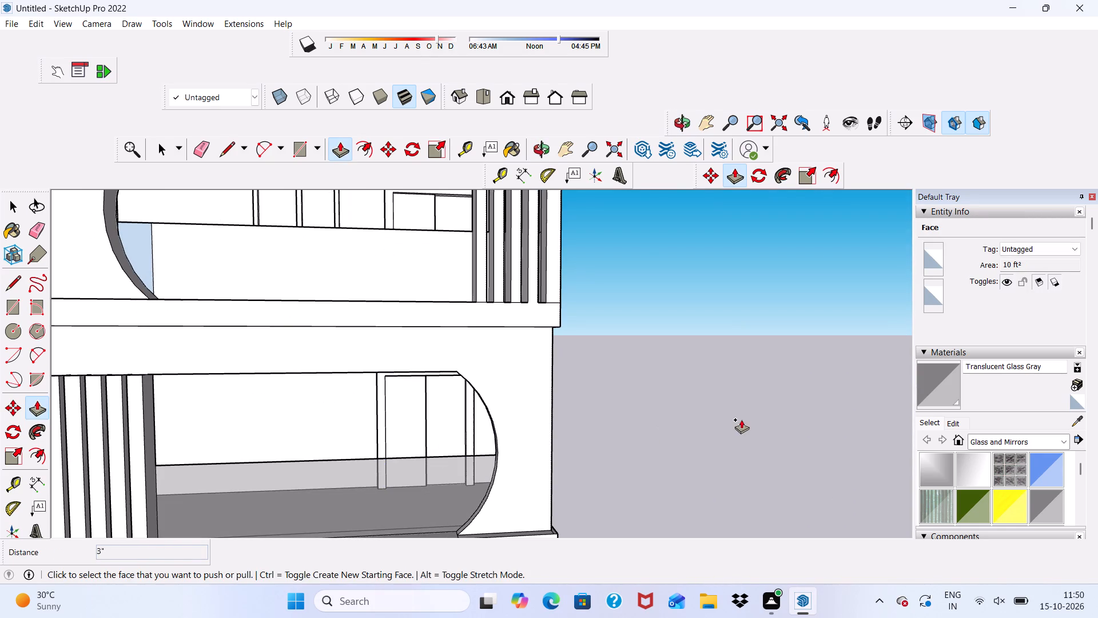
key(space)
Draw a small rectangle about 3" by 1 3/4" on the left door leaf, near its outer edge at mid-height.
scroll(256, 520, up, 5)
scroll(463, 396, up, 3)
scroll(340, 482, down, 4)
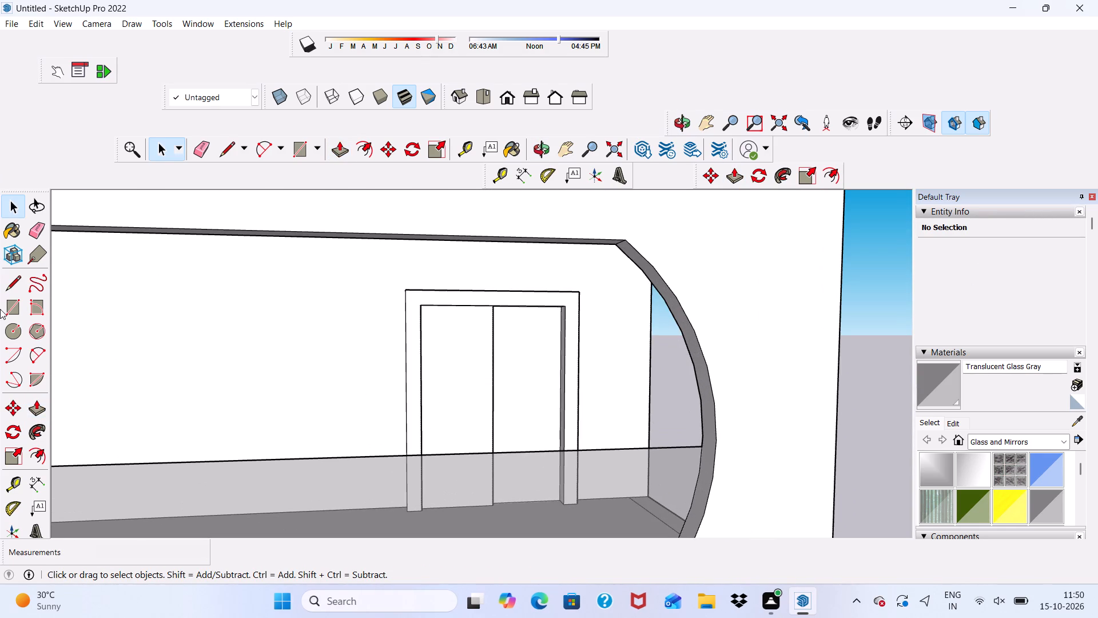
click(301, 139)
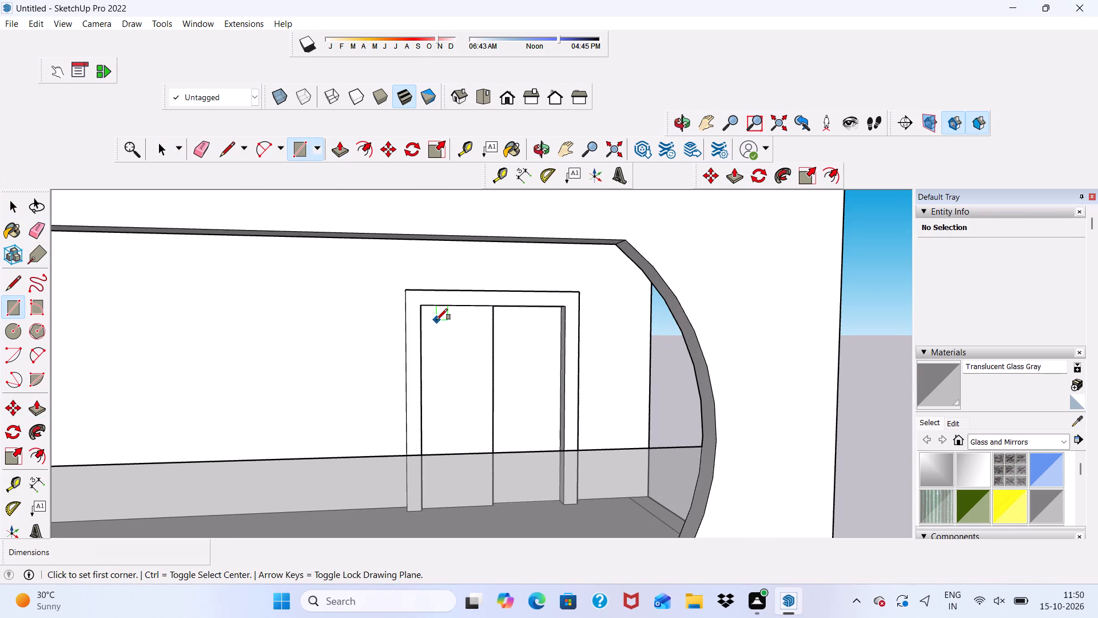
scroll(430, 395, up, 5)
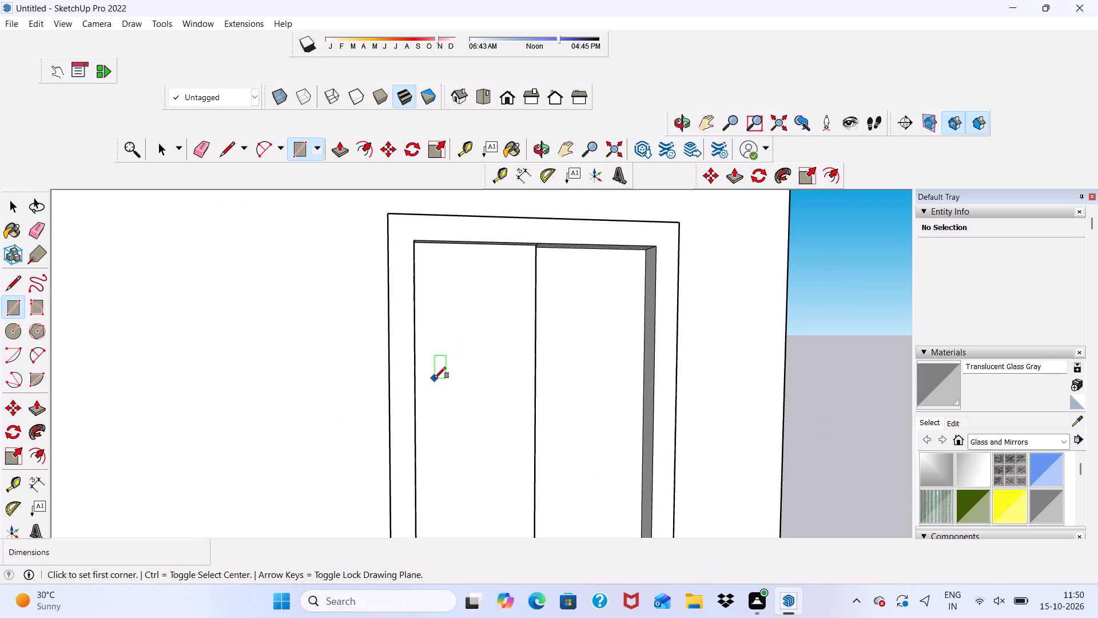
click(433, 377)
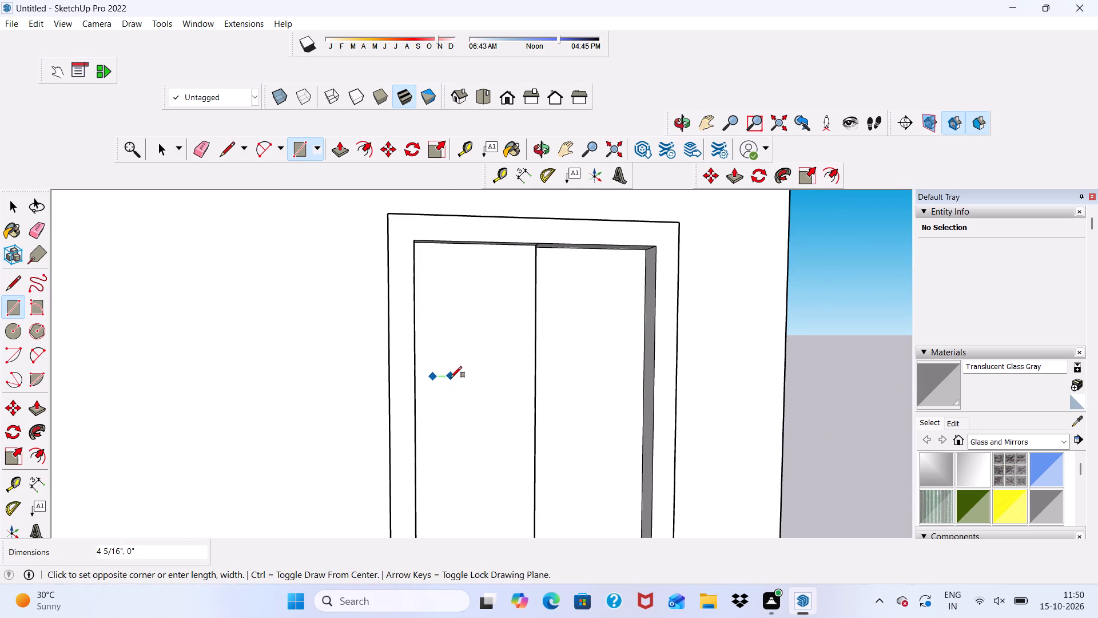
scroll(451, 378, up, 5)
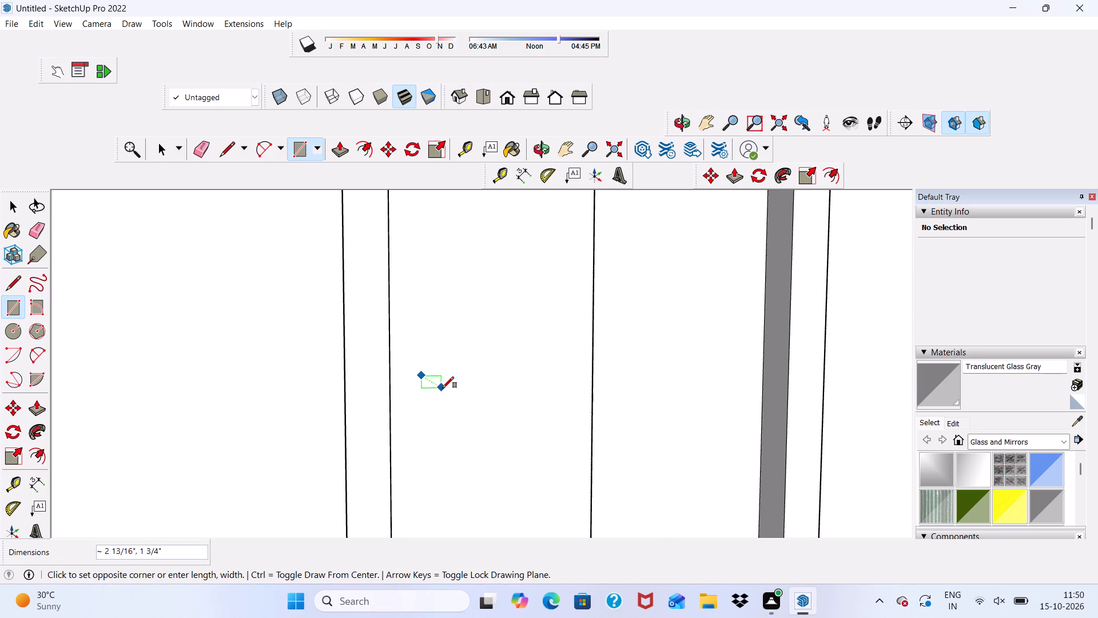
click(443, 388)
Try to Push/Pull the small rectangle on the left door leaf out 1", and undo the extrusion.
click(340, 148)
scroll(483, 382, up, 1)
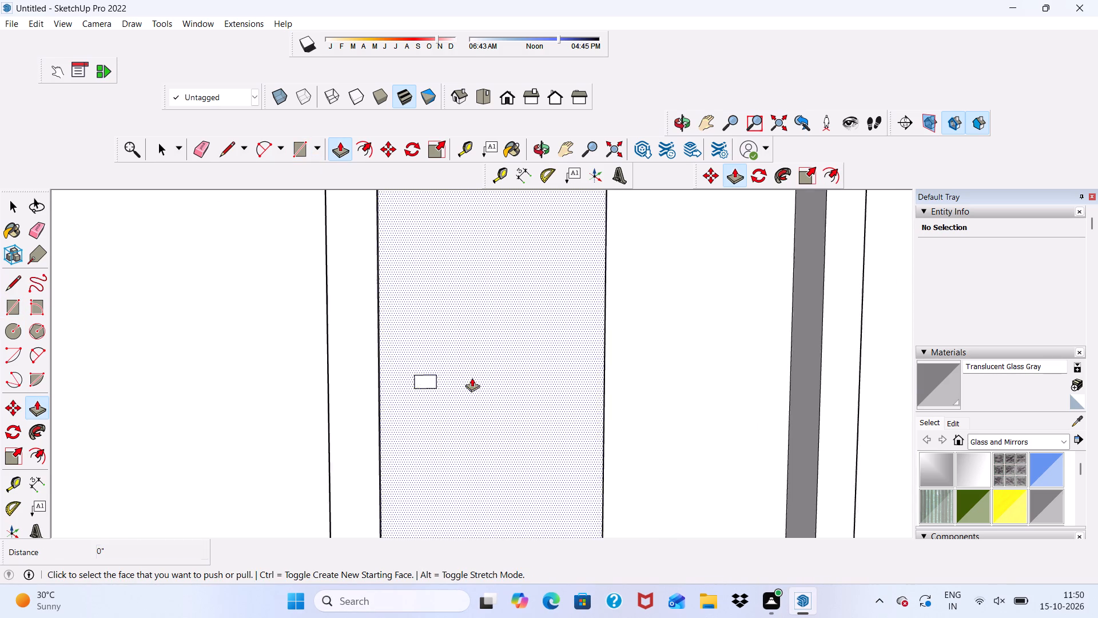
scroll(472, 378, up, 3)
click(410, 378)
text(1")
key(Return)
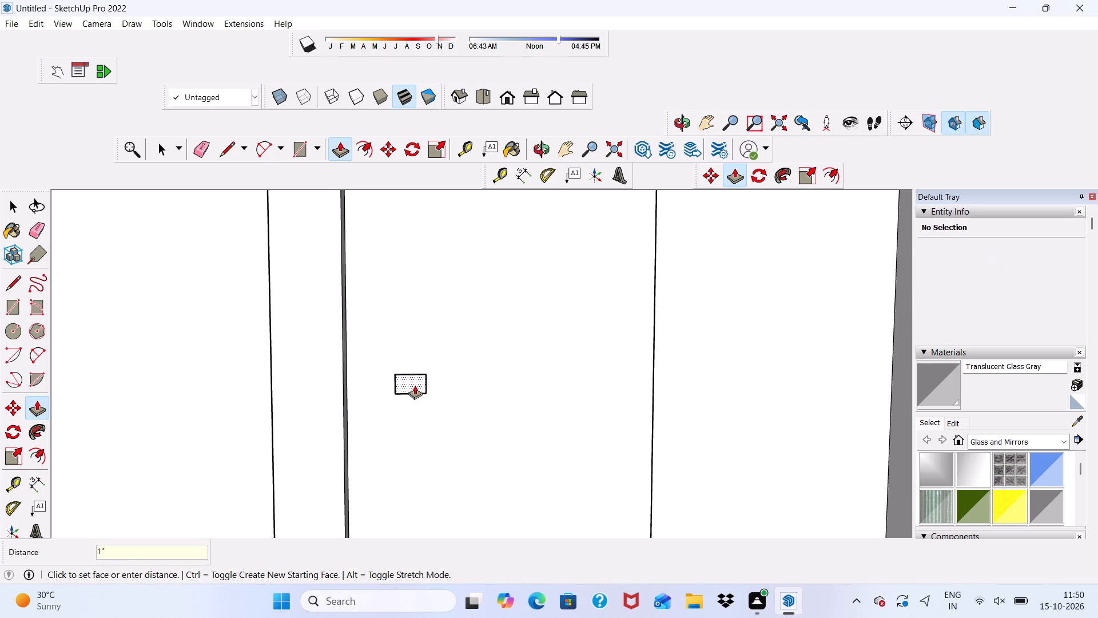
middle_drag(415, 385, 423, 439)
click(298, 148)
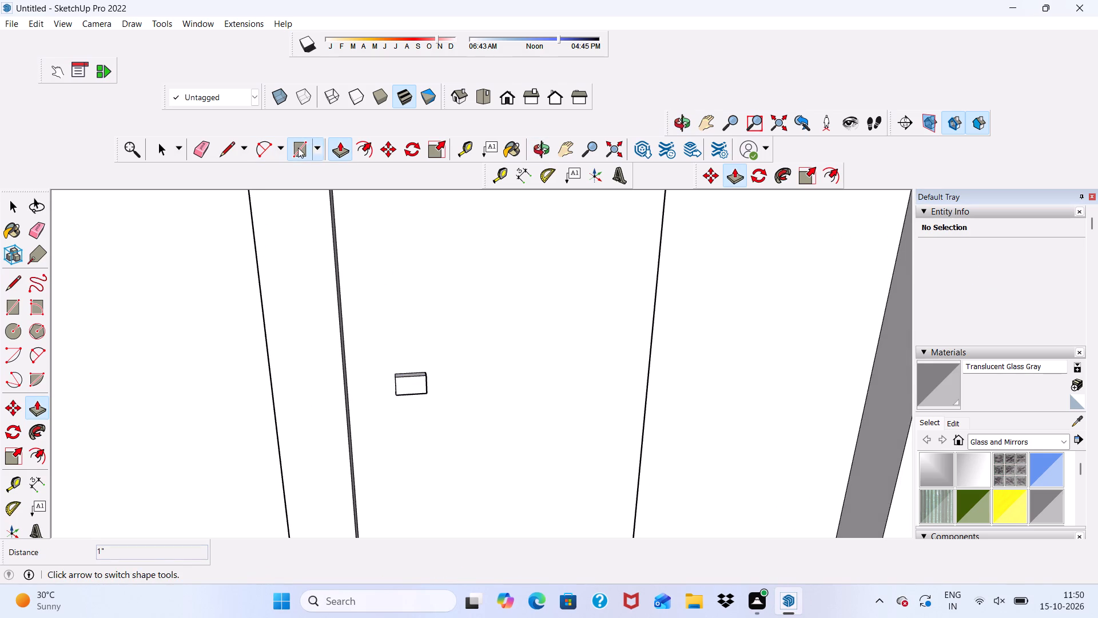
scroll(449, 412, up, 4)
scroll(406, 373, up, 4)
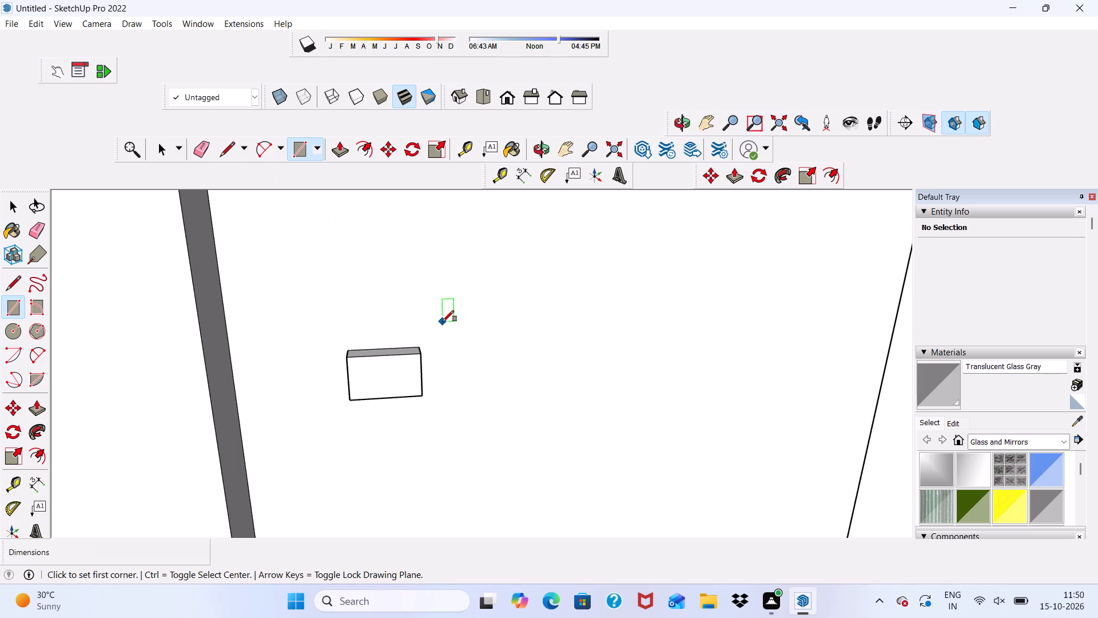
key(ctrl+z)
Copy the small rectangle on the left door leaf about 11" horizontally toward the centre of the double door.
key(space)
double_click(385, 364)
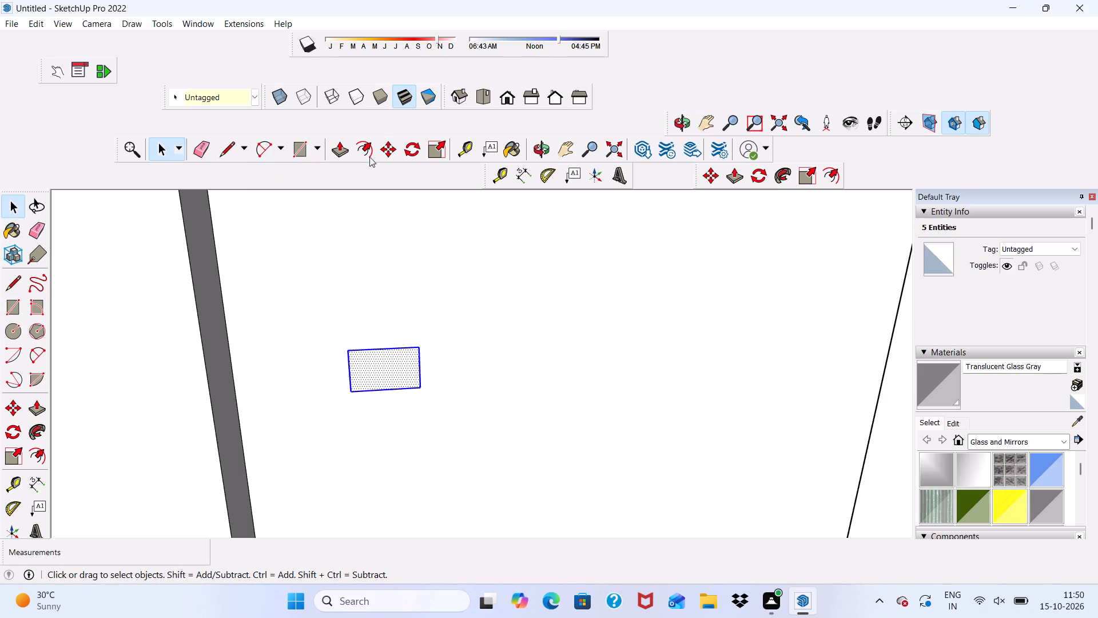
click(391, 149)
click(392, 377)
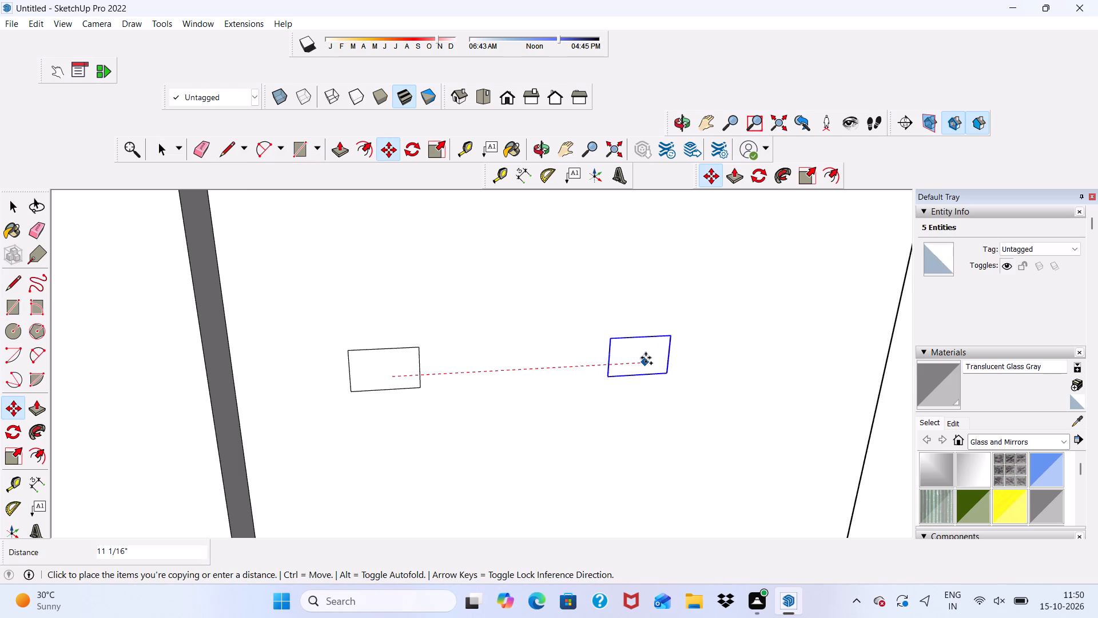
click(651, 358)
key(space)
Push/Pull both small rectangles on the left door leaf out 1" and leave the command.
click(336, 148)
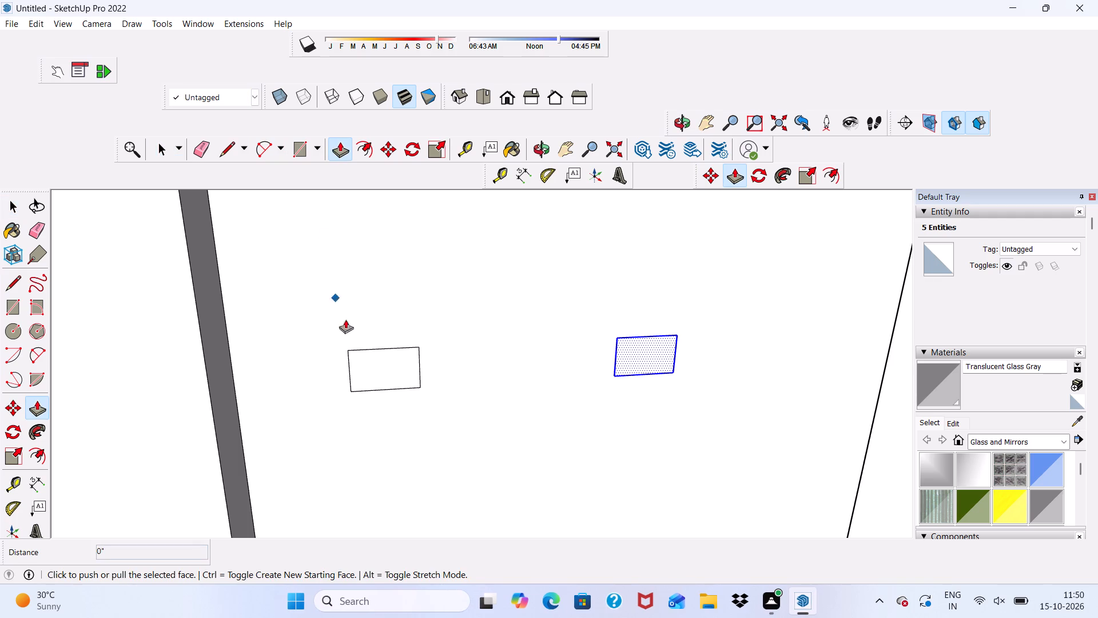
click(647, 348)
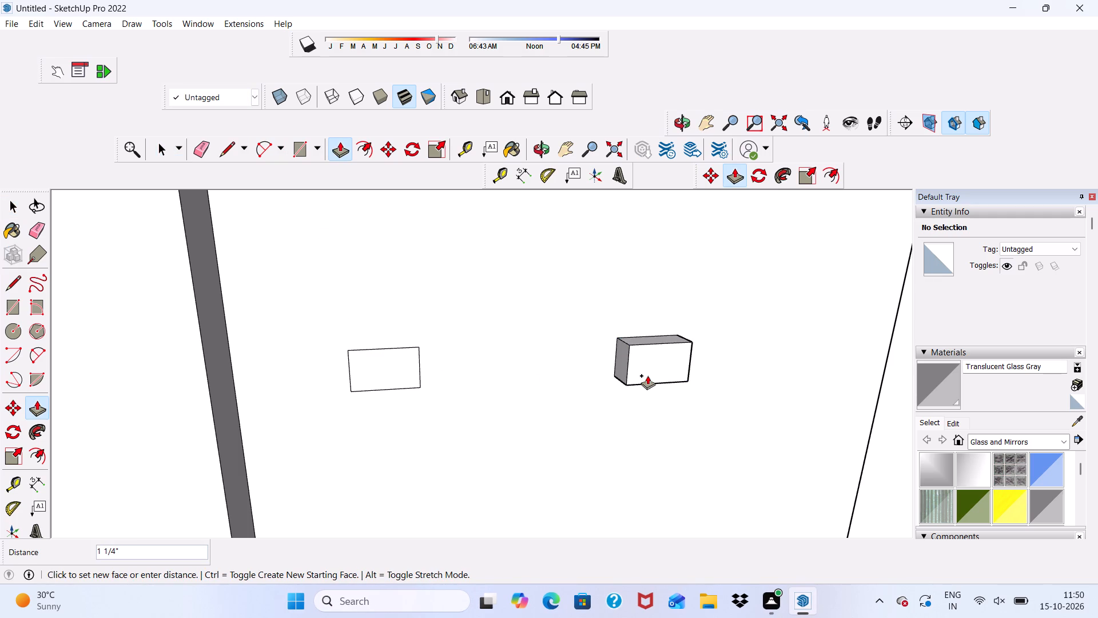
key(1)
key(shift+quotedbl)
key(Return)
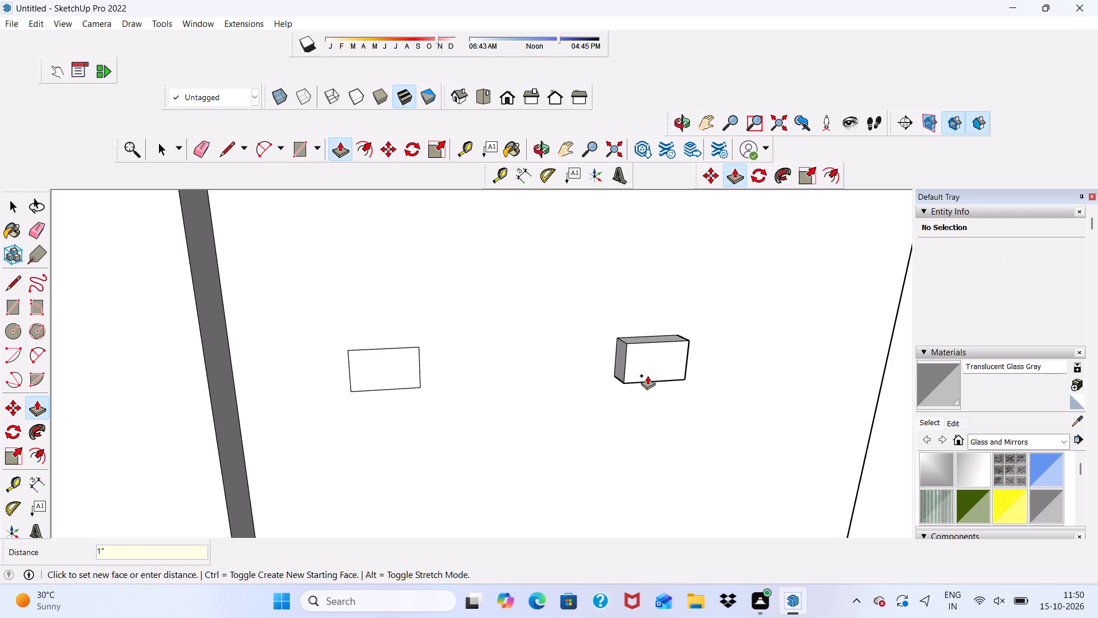
click(371, 375)
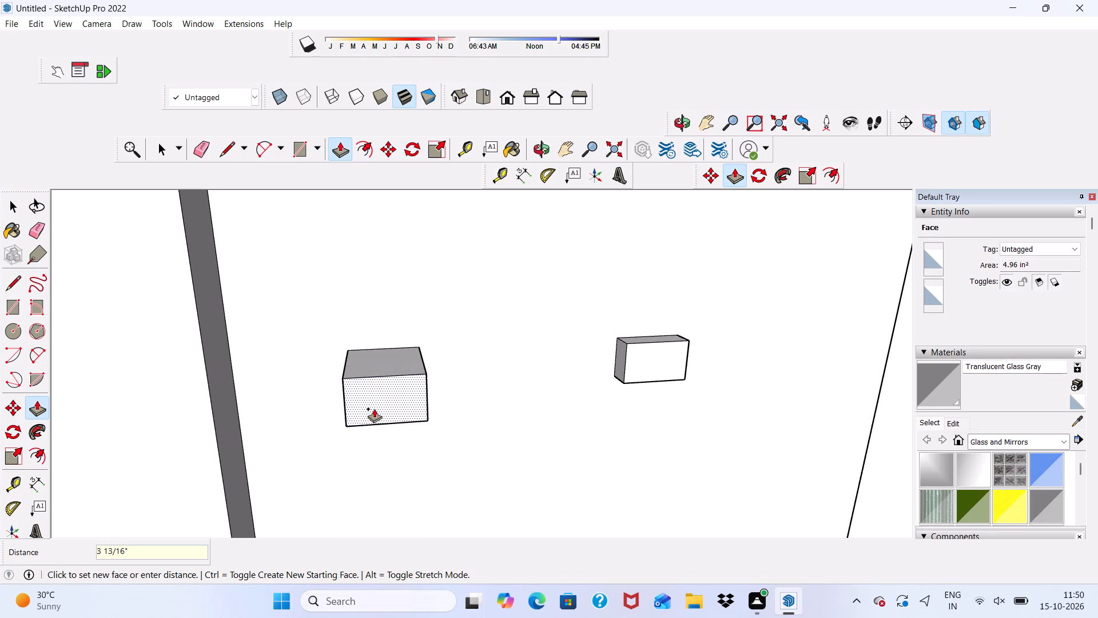
key(1)
key(shift+quotedbl)
key(Return)
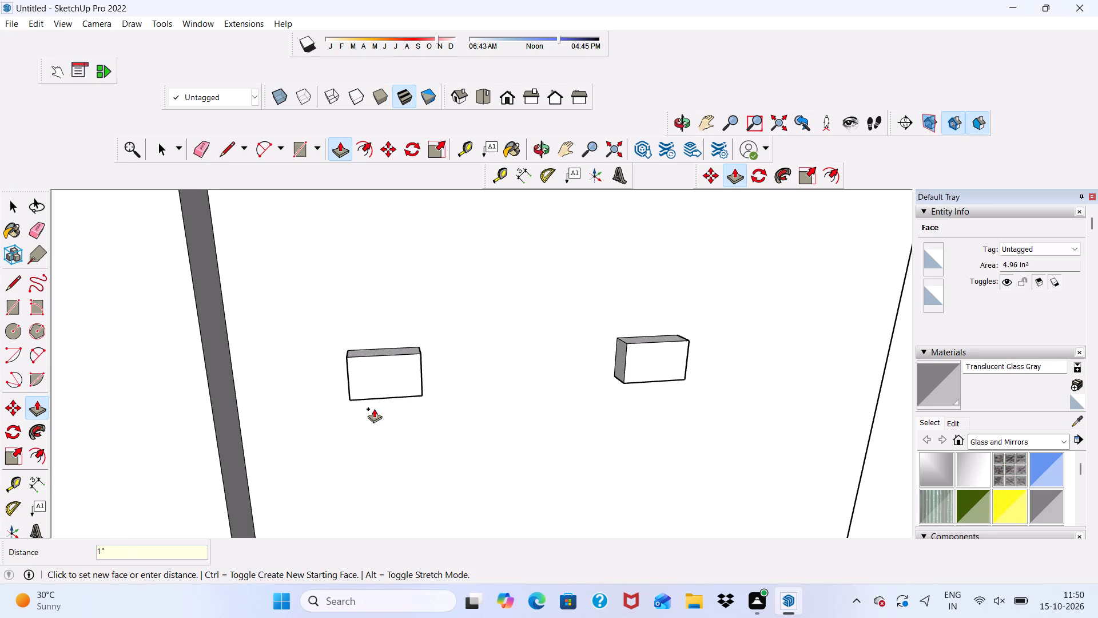
key(space)
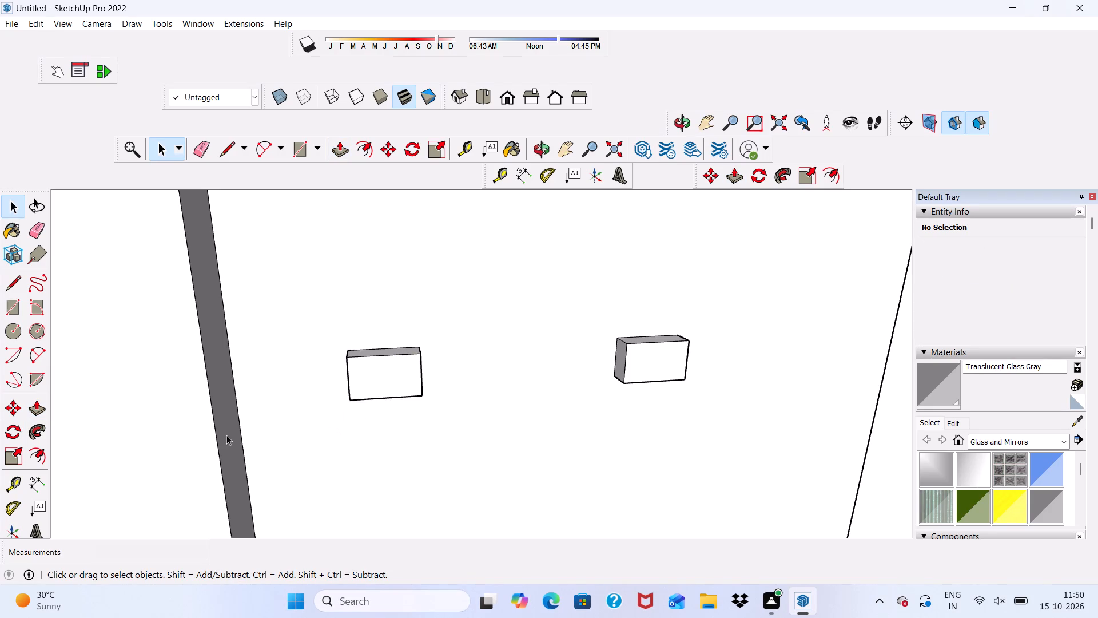
Draw a rectangle about 1' 2 1/4" by 1 3/4" across the front faces of both blocks, joining their outer opposite corners.
click(296, 145)
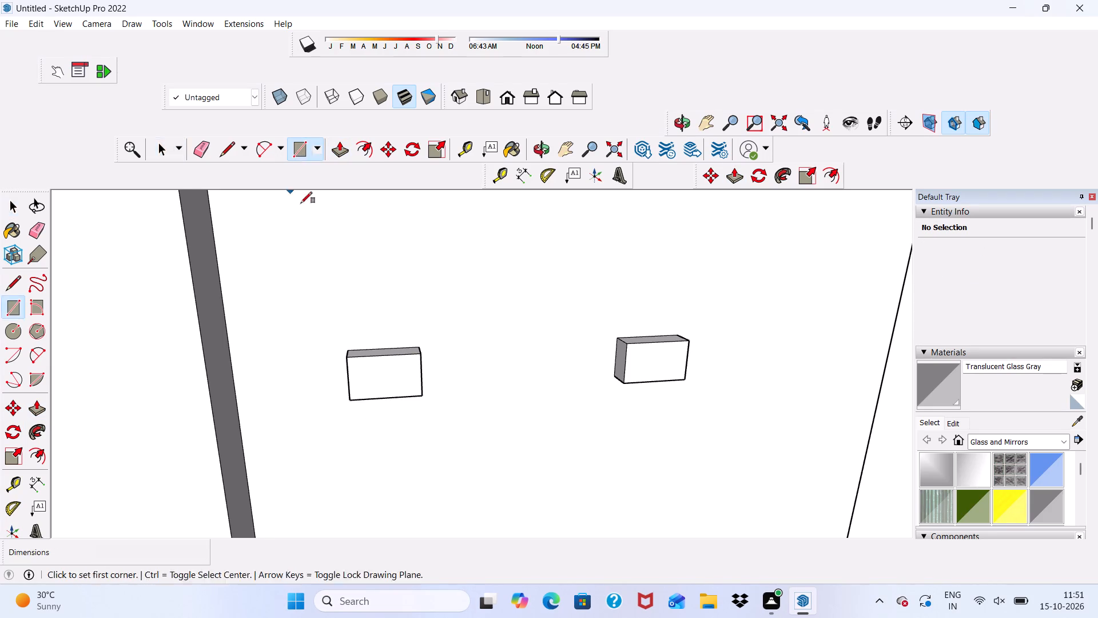
scroll(359, 383, up, 4)
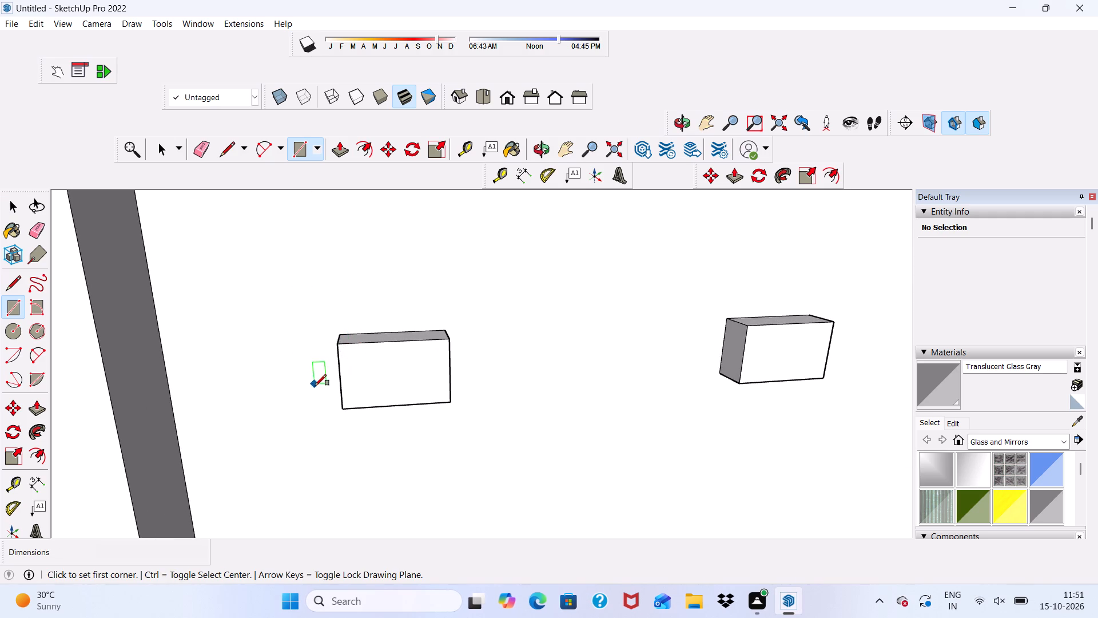
scroll(323, 418, up, 3)
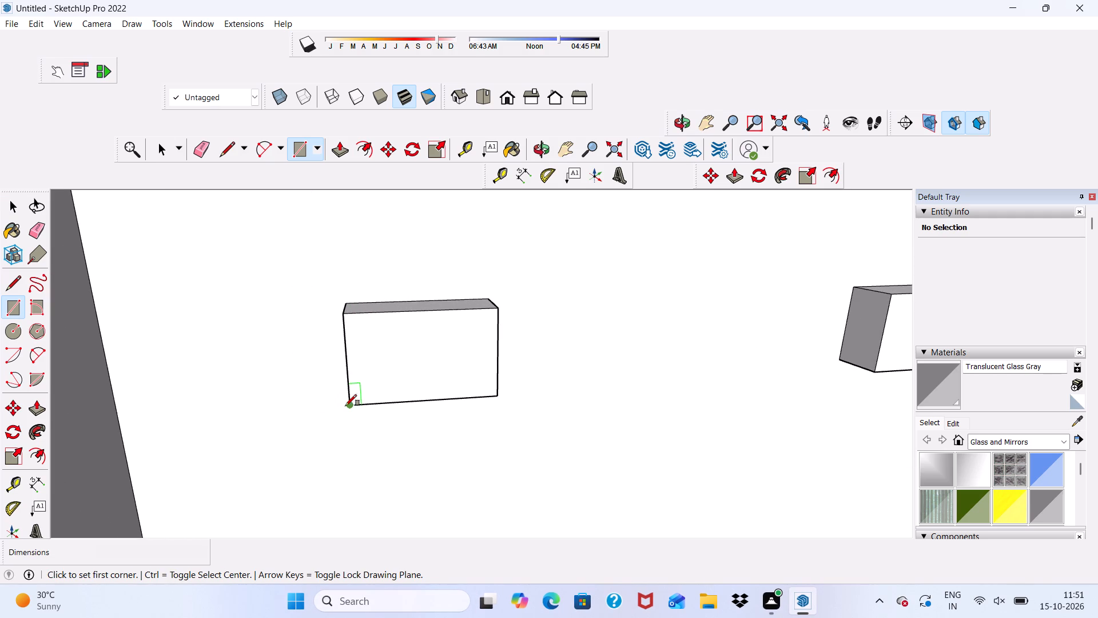
click(345, 406)
scroll(358, 351, down, 5)
scroll(425, 350, down, 2)
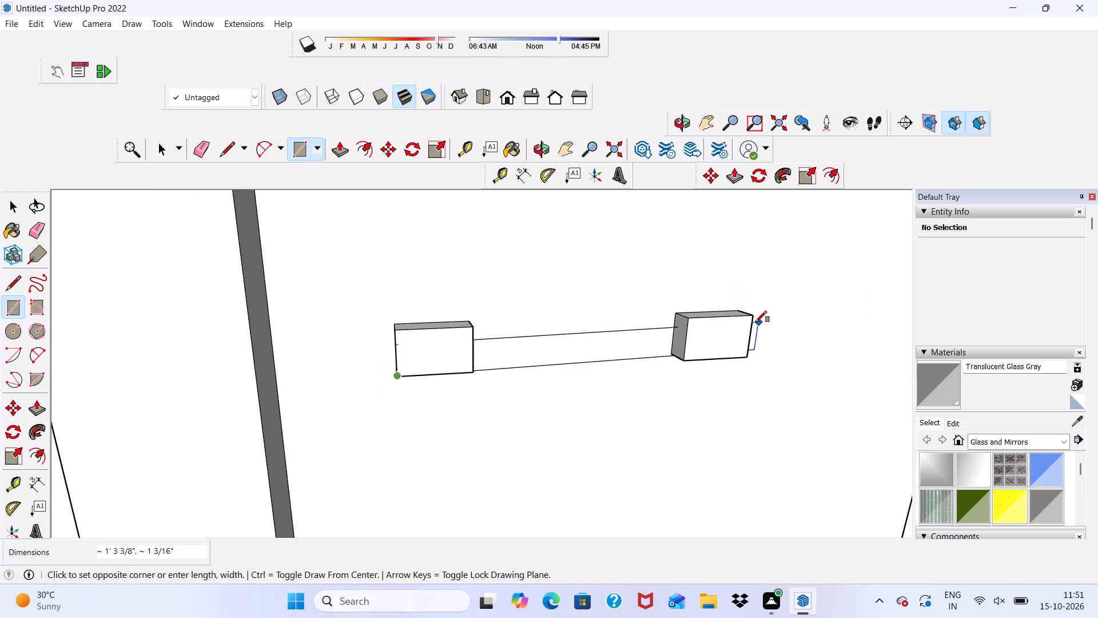
scroll(755, 322, up, 2)
click(755, 322)
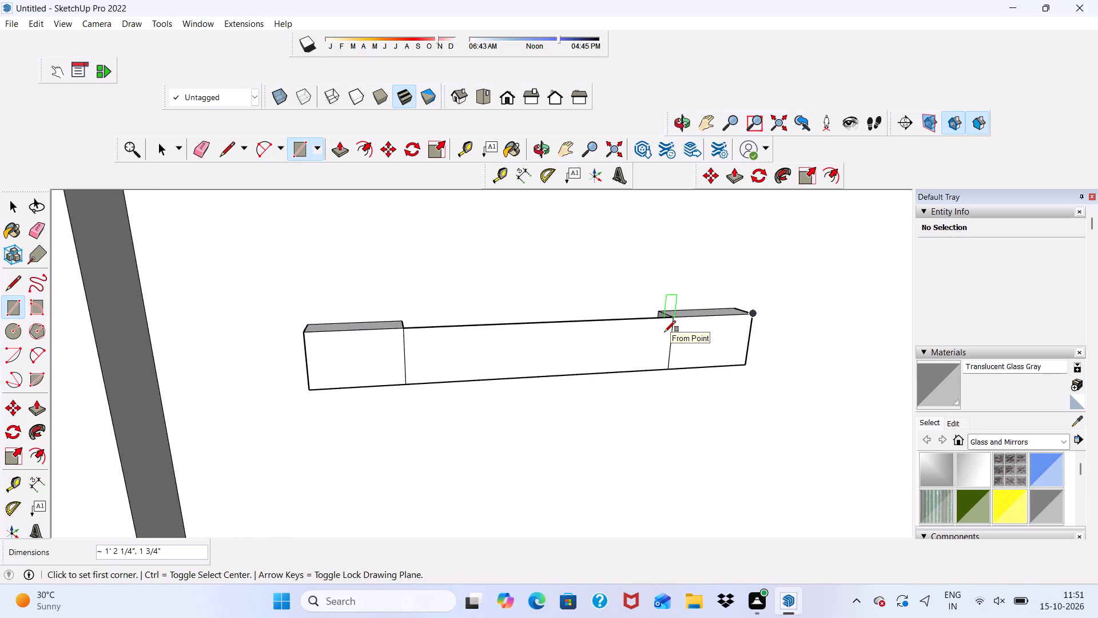
key(space)
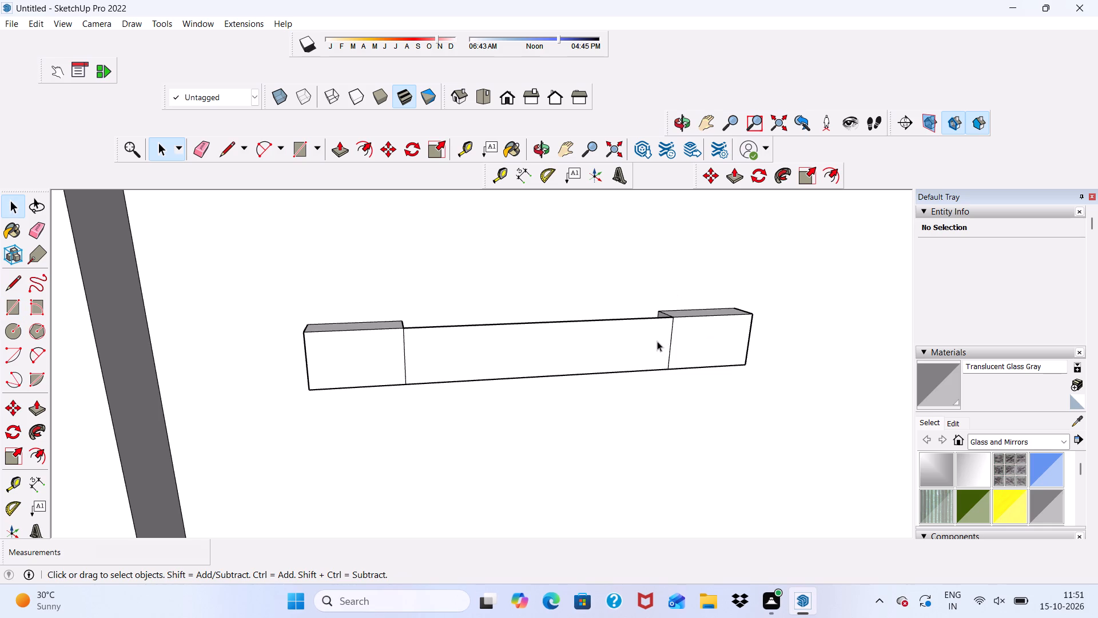
Push/Pull the middle face between the two blocks out 1" to form the handle's grip.
scroll(555, 399, up, 3)
click(562, 331)
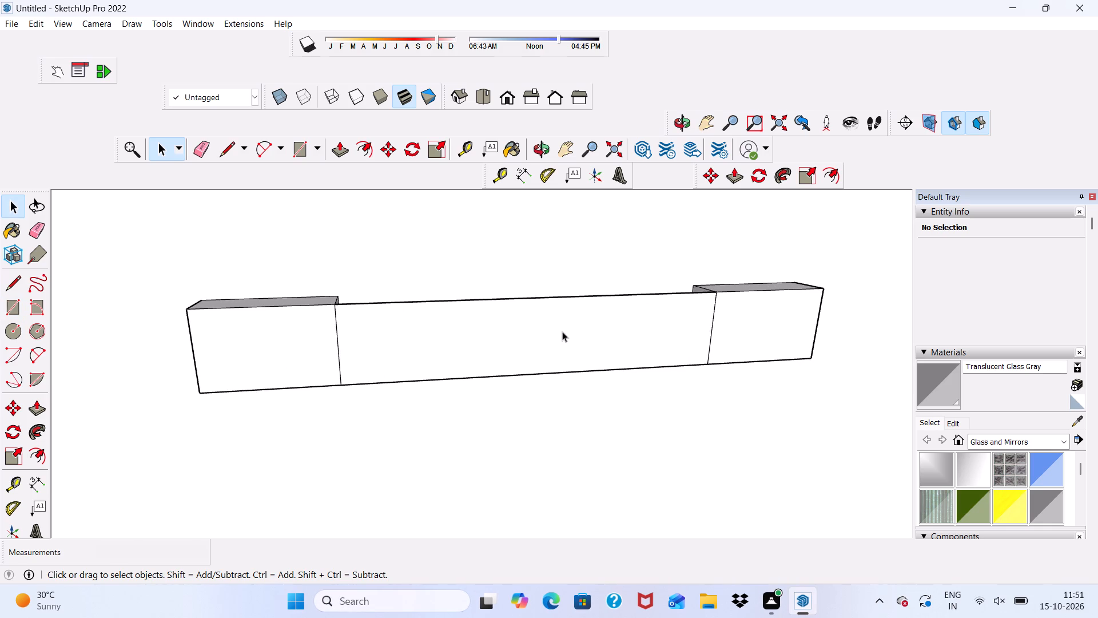
click(341, 147)
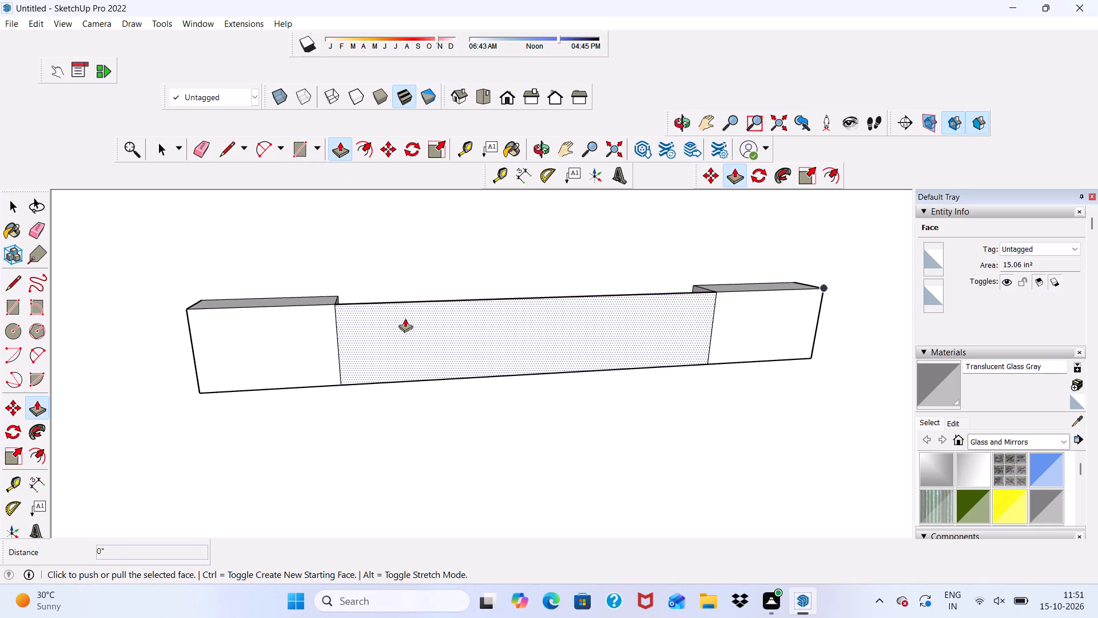
click(405, 318)
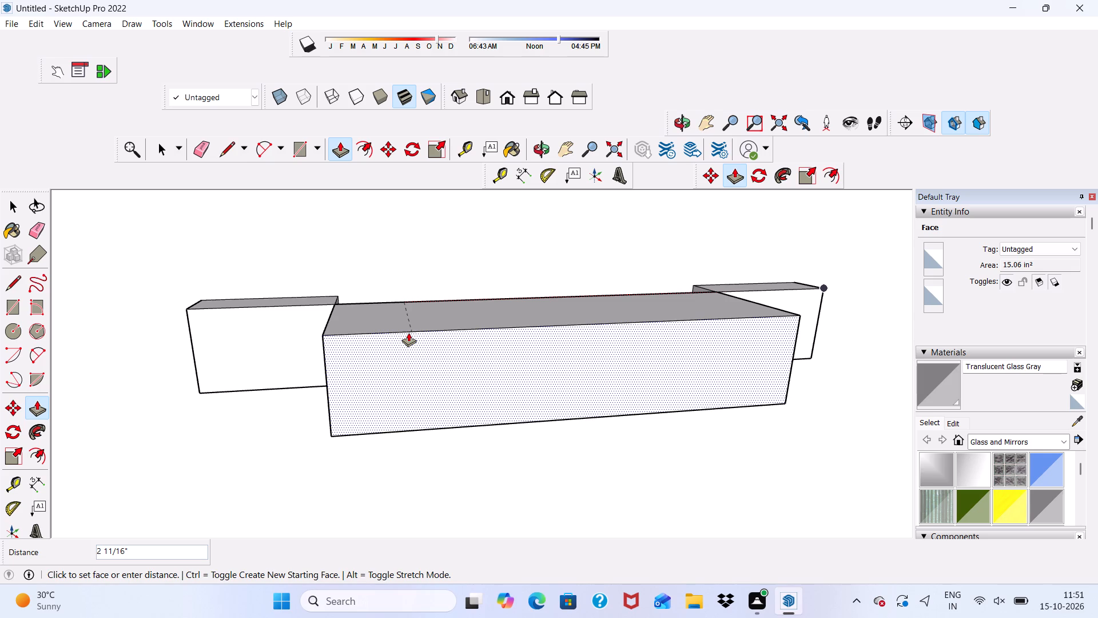
key(1)
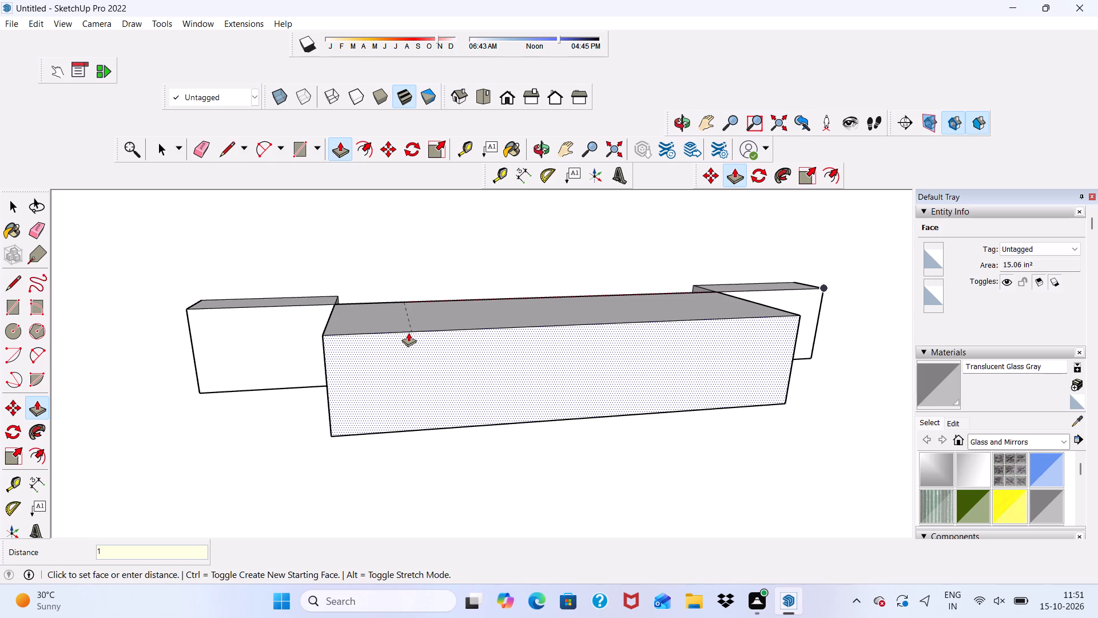
key(shift+quotedbl)
key(Return)
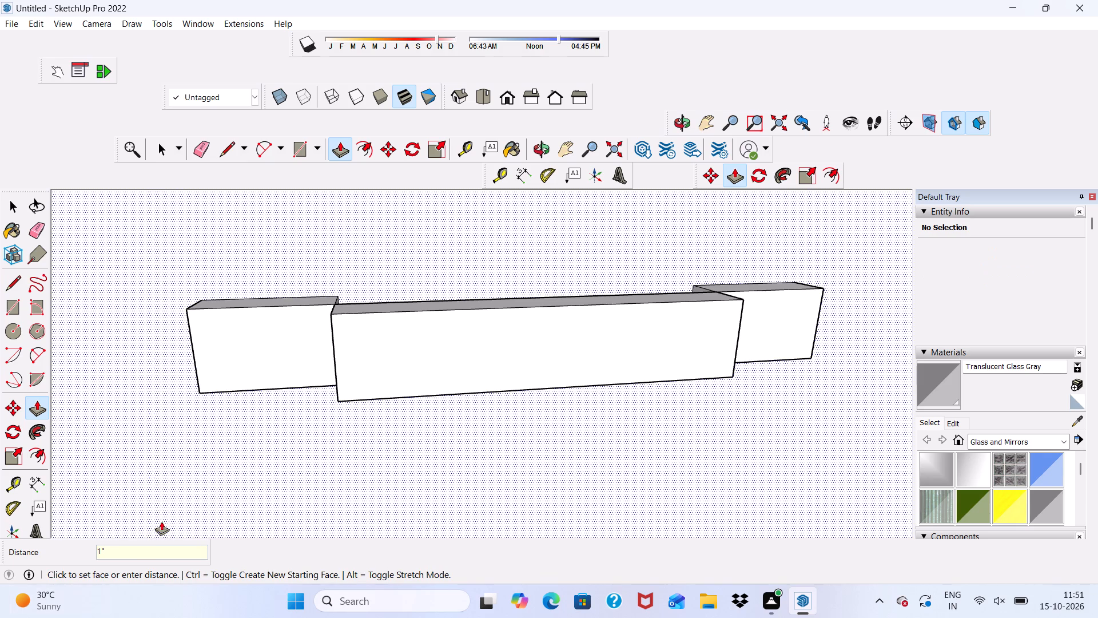
key(space)
Examine the door handle in relation to the whole double door from the front view.
scroll(224, 505, down, 3)
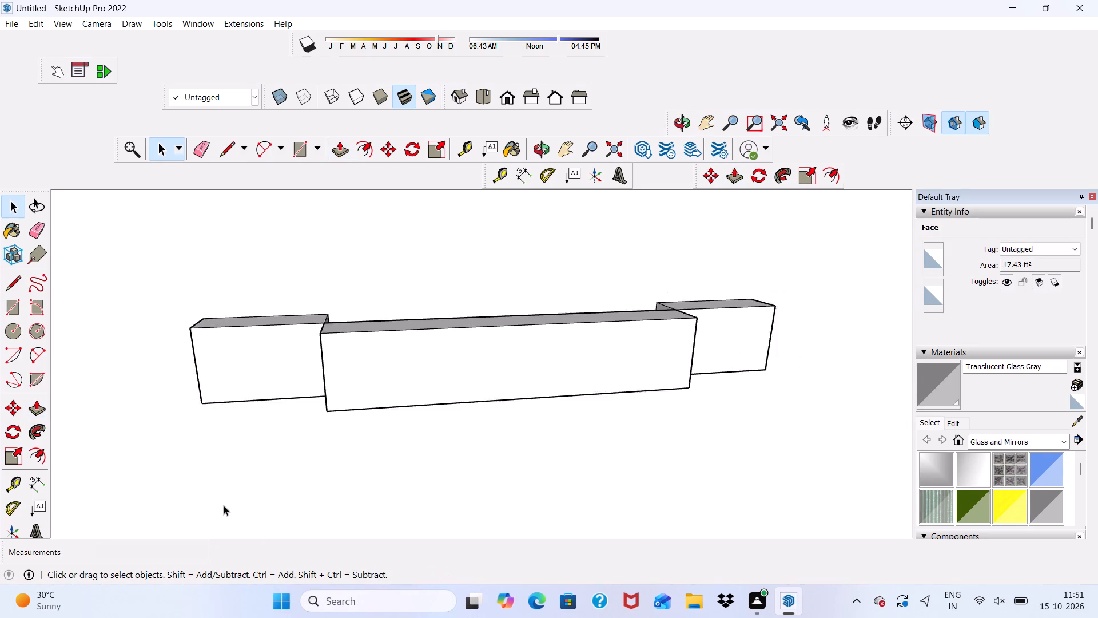
scroll(224, 505, down, 15)
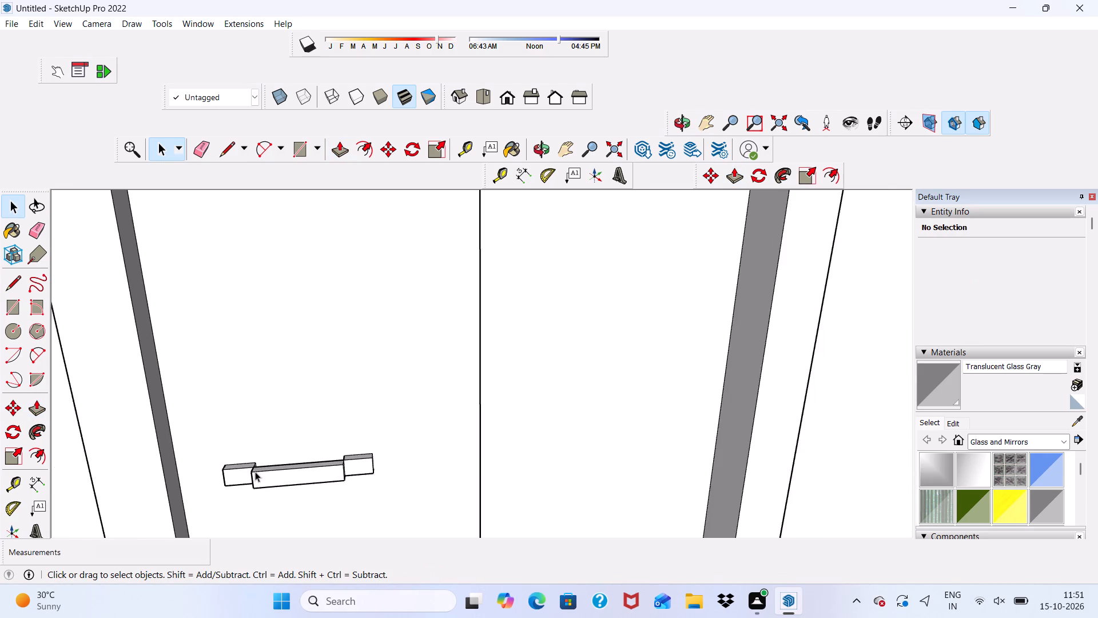
scroll(255, 472, down, 5)
scroll(328, 389, down, 3)
scroll(283, 429, up, 4)
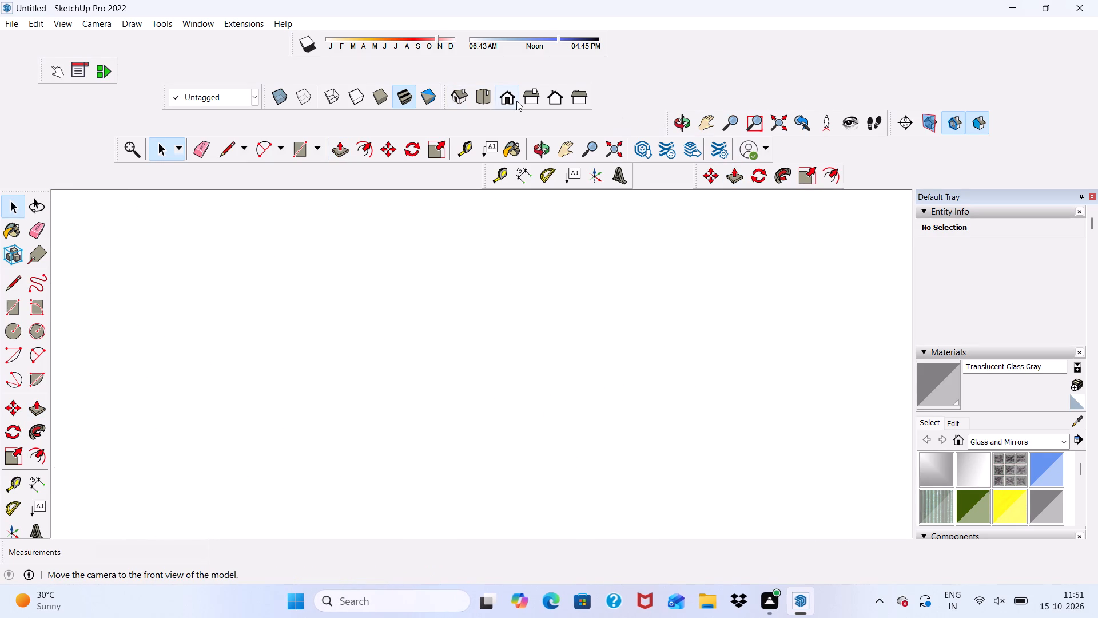
click(504, 96)
scroll(490, 222, down, 5)
scroll(439, 278, down, 5)
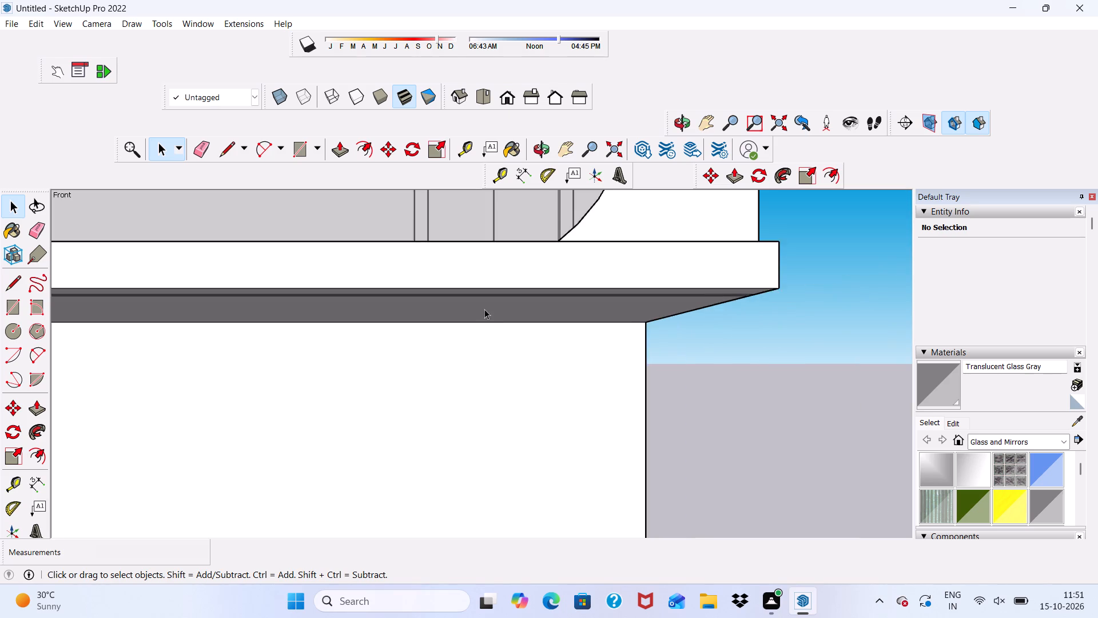
scroll(484, 322, down, 11)
scroll(499, 228, up, 14)
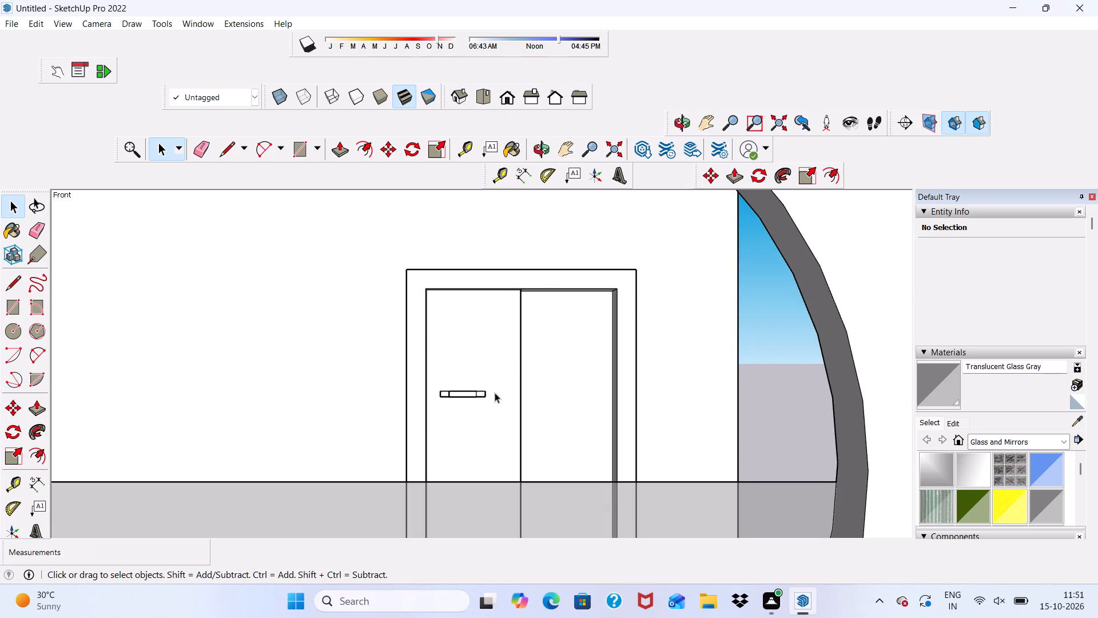
Push/Pull both end faces of the door handle out 1", flush with the middle section's front face.
middle_drag(495, 393, 499, 403)
scroll(476, 373, up, 17)
click(416, 404)
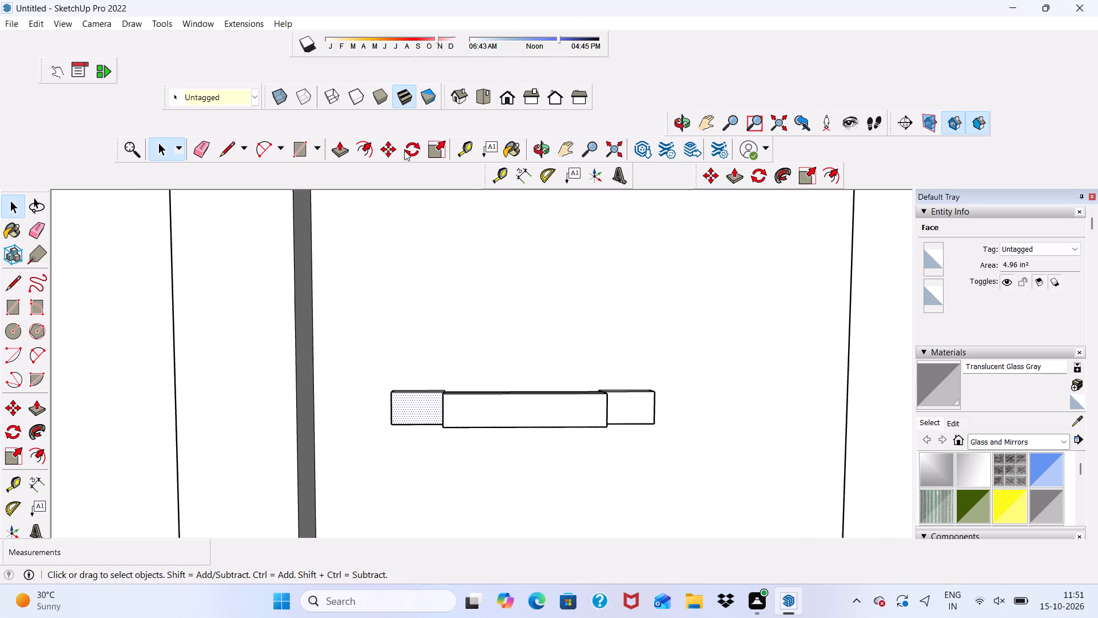
click(337, 150)
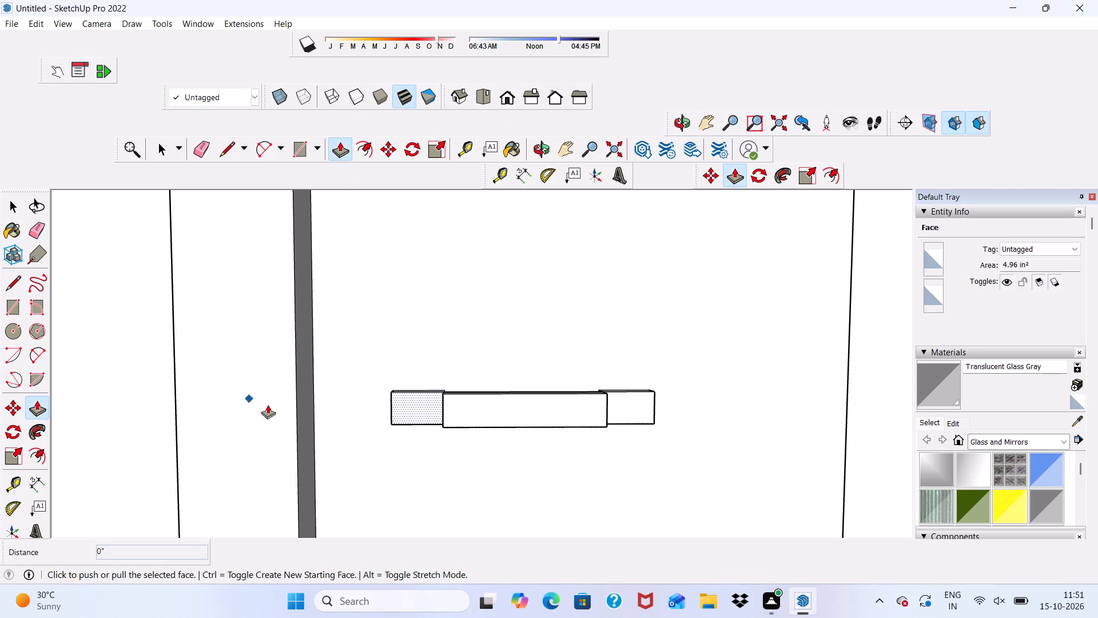
click(423, 406)
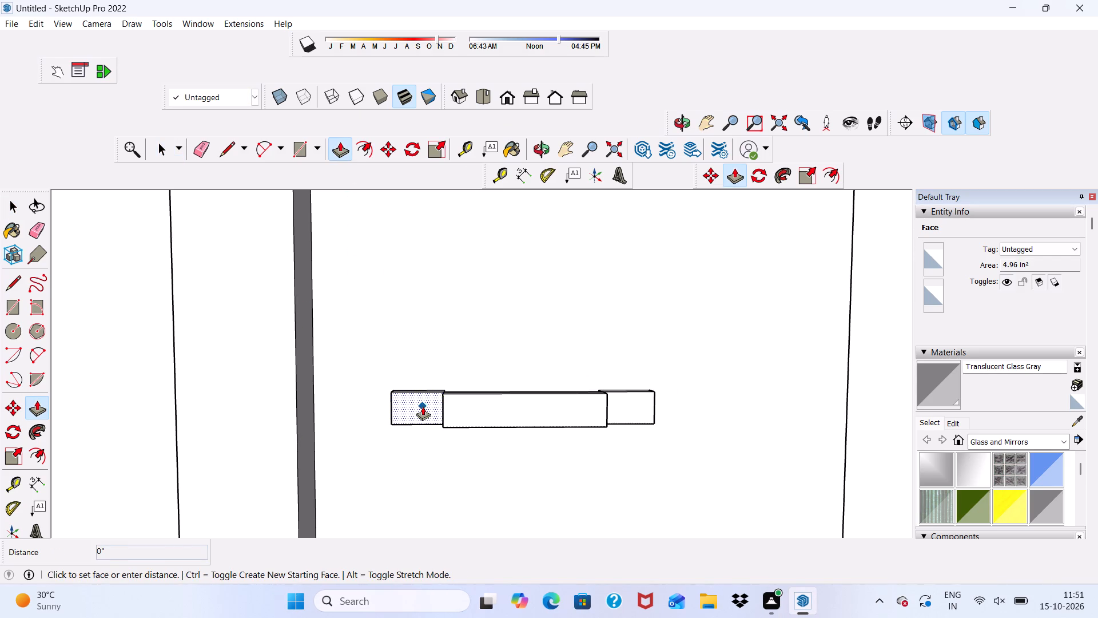
click(464, 410)
scroll(643, 420, up, 4)
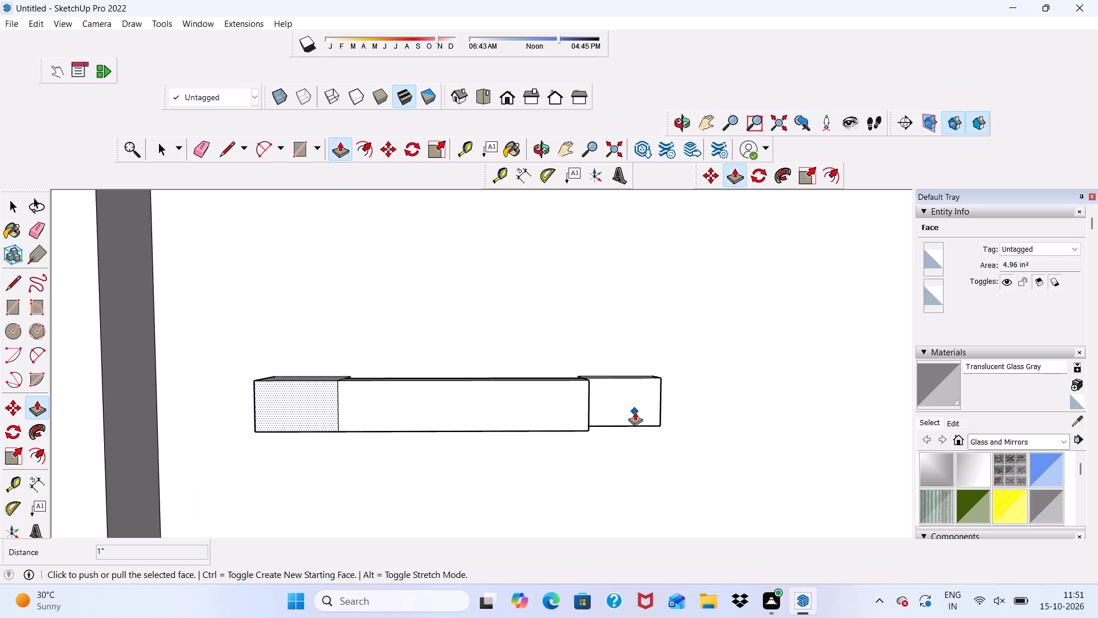
key(space)
click(614, 391)
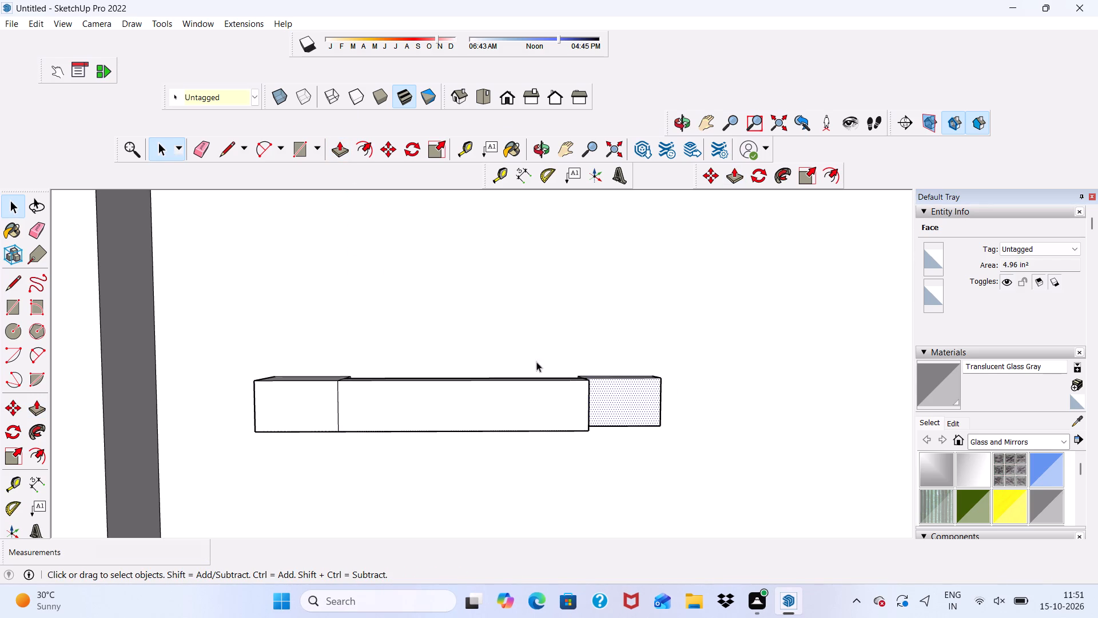
click(344, 147)
scroll(685, 355, up, 1)
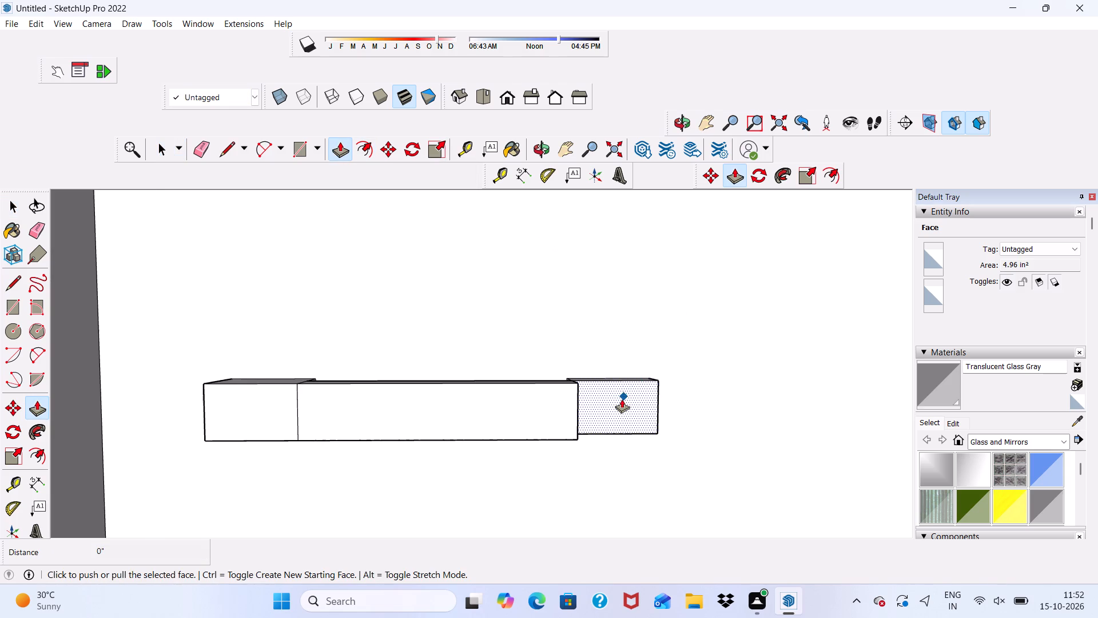
click(622, 399)
click(557, 407)
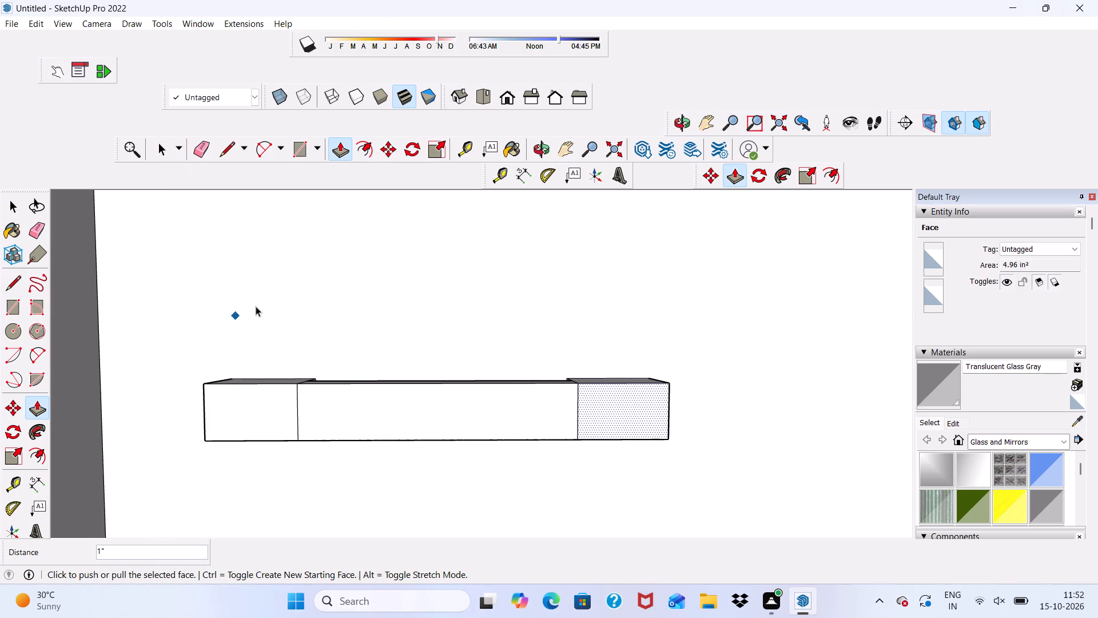
key(space)
Erase the seam edges between the end blocks and middle section on the door handle's front and one adjacent side.
click(198, 148)
scroll(304, 375, up, 3)
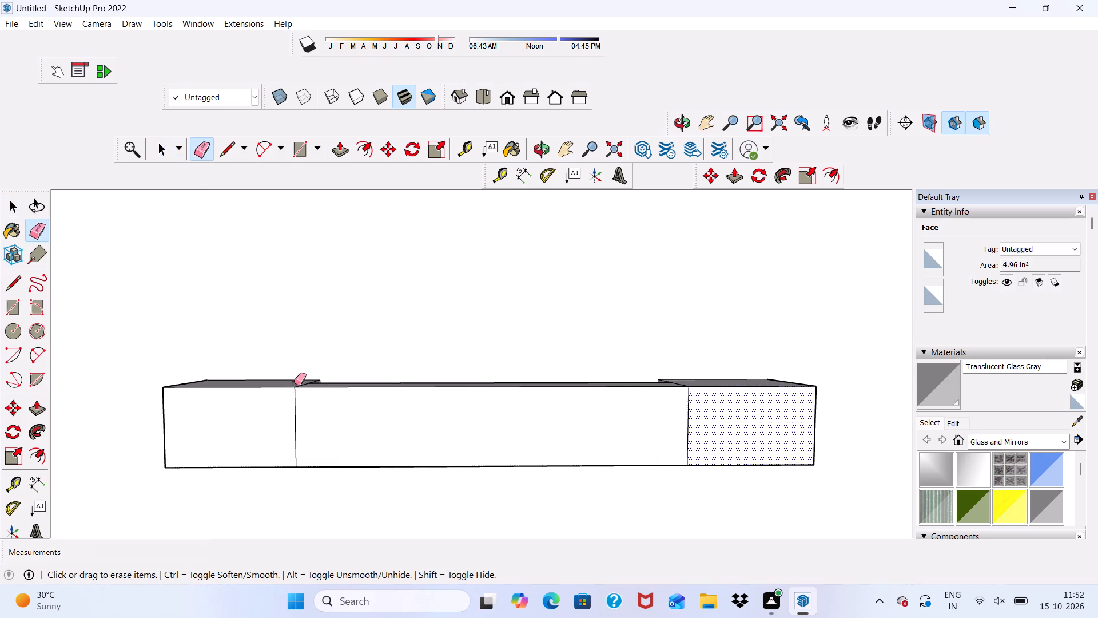
drag(288, 406, 308, 410)
middle_drag(309, 398, 309, 439)
scroll(308, 385, up, 2)
drag(300, 386, 307, 393)
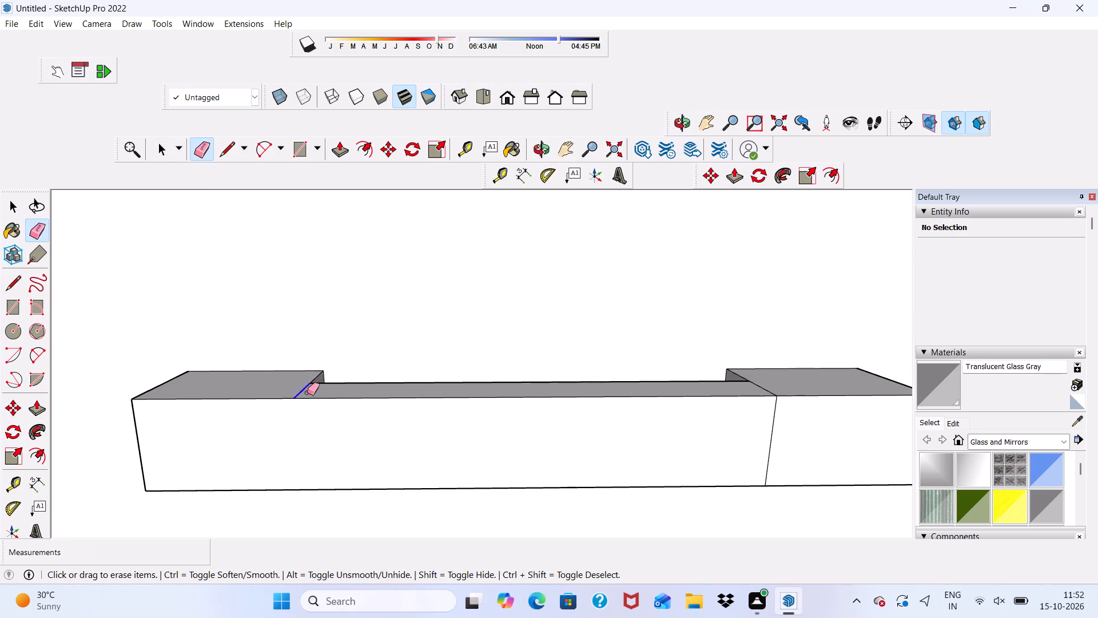
drag(307, 393, 308, 394)
scroll(308, 394, down, 4)
scroll(560, 423, up, 4)
drag(675, 379, 696, 379)
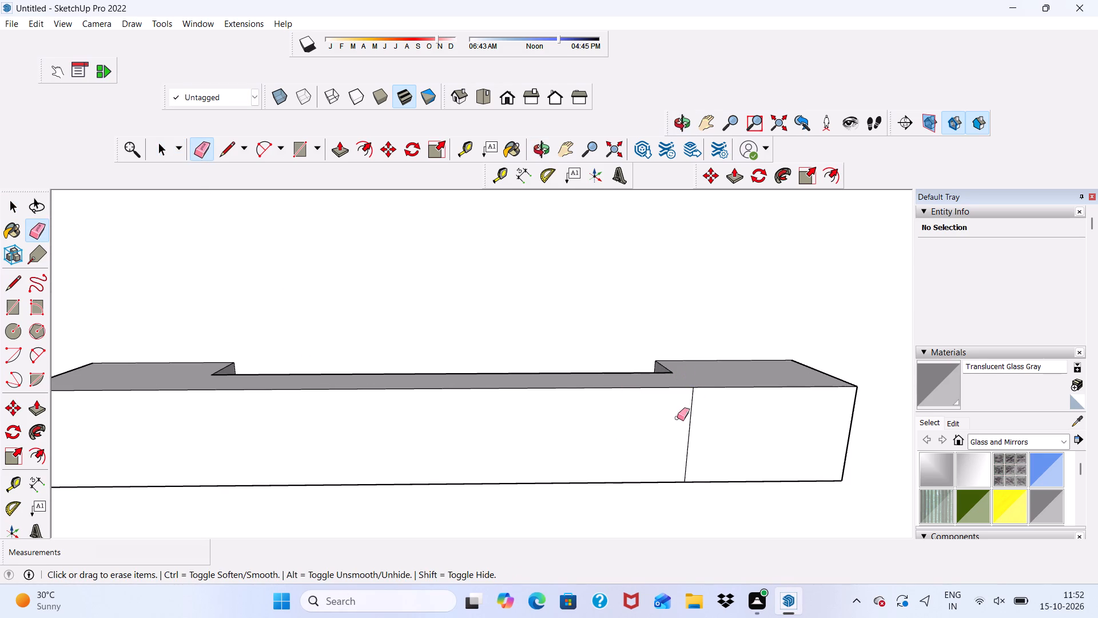
drag(673, 420, 706, 417)
scroll(647, 394, down, 4)
Erase the two remaining seam edges on the opposite side of the door handle.
middle_drag(600, 409, 595, 131)
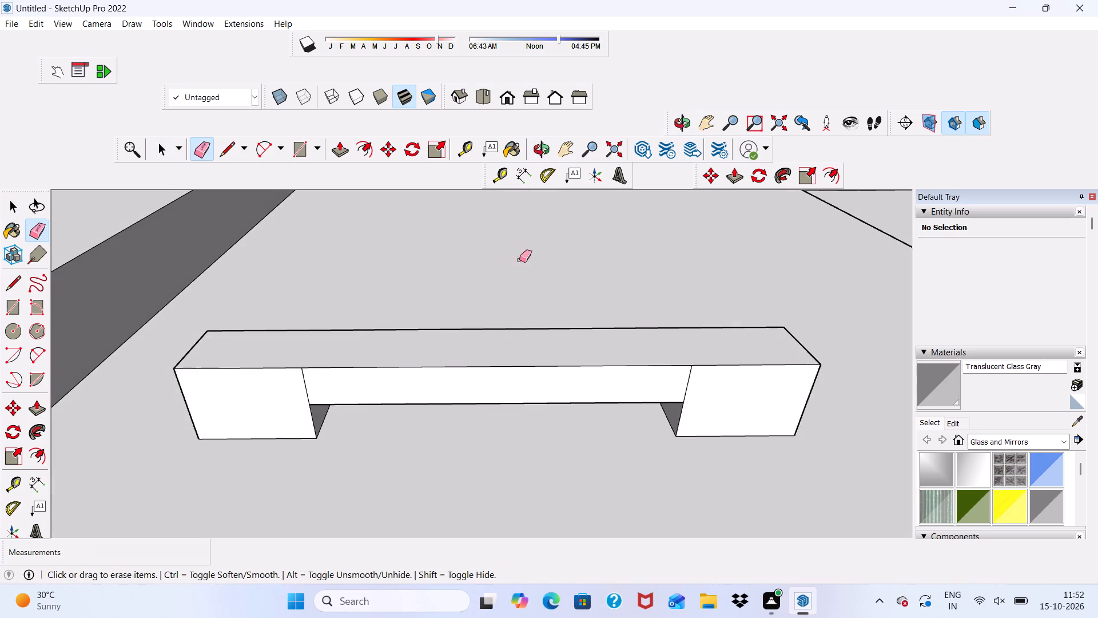
scroll(248, 419, up, 5)
drag(334, 365, 352, 349)
scroll(149, 338, down, 6)
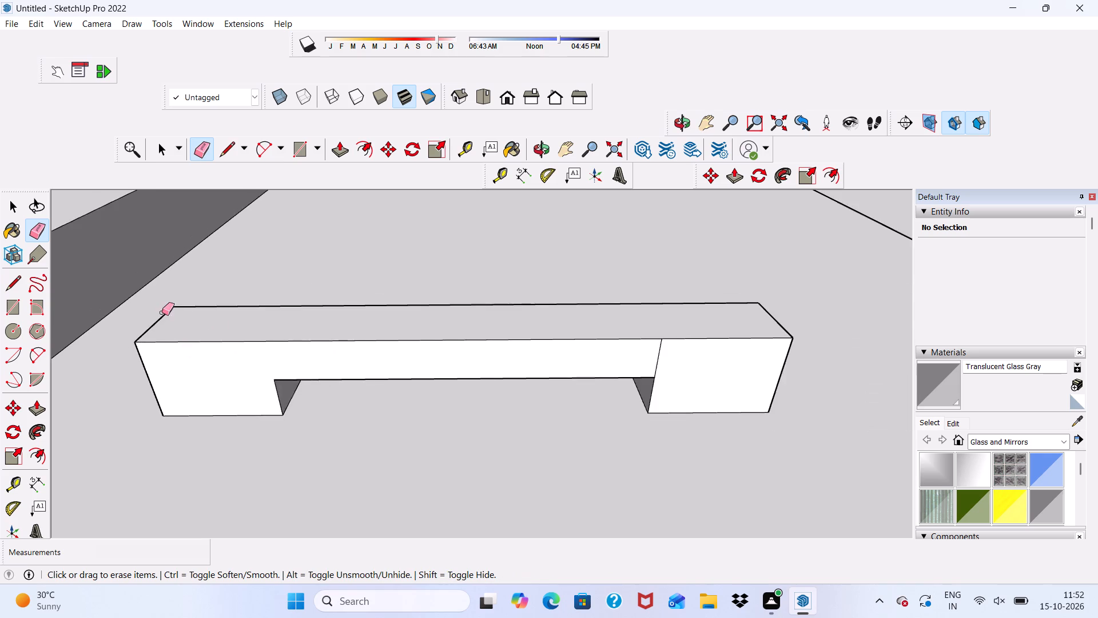
scroll(174, 316, down, 4)
scroll(605, 361, up, 5)
drag(478, 344, 495, 338)
scroll(441, 334, down, 8)
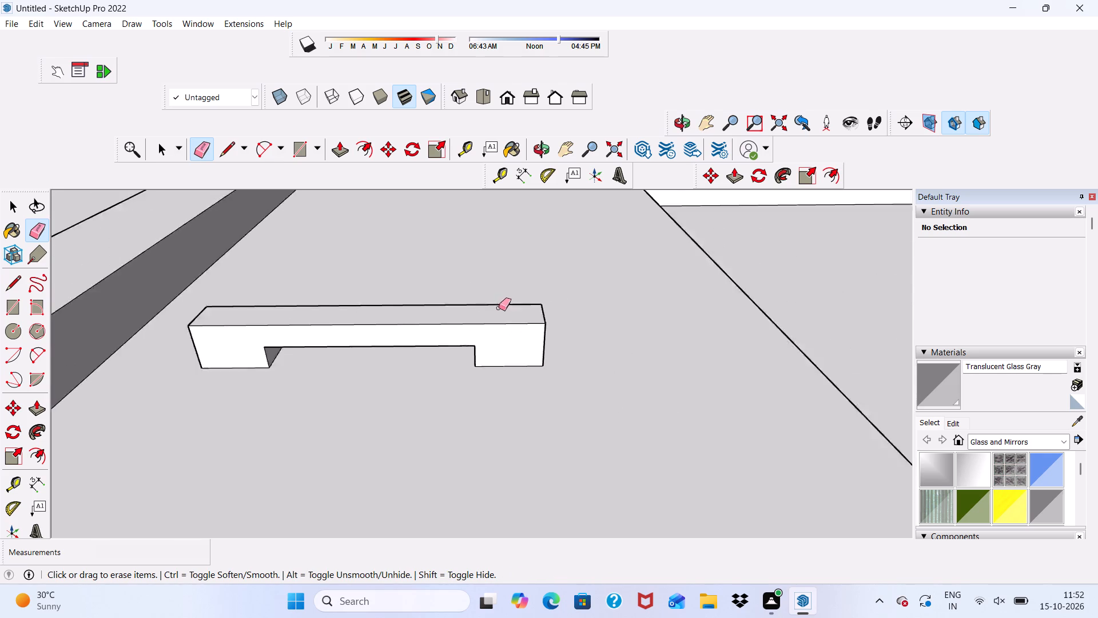
scroll(499, 308, down, 7)
middle_drag(546, 302, 586, 417)
key(space)
Examine the double door and its handle within the whole structure, from the front view and at an angle.
scroll(465, 351, down, 11)
scroll(511, 249, down, 2)
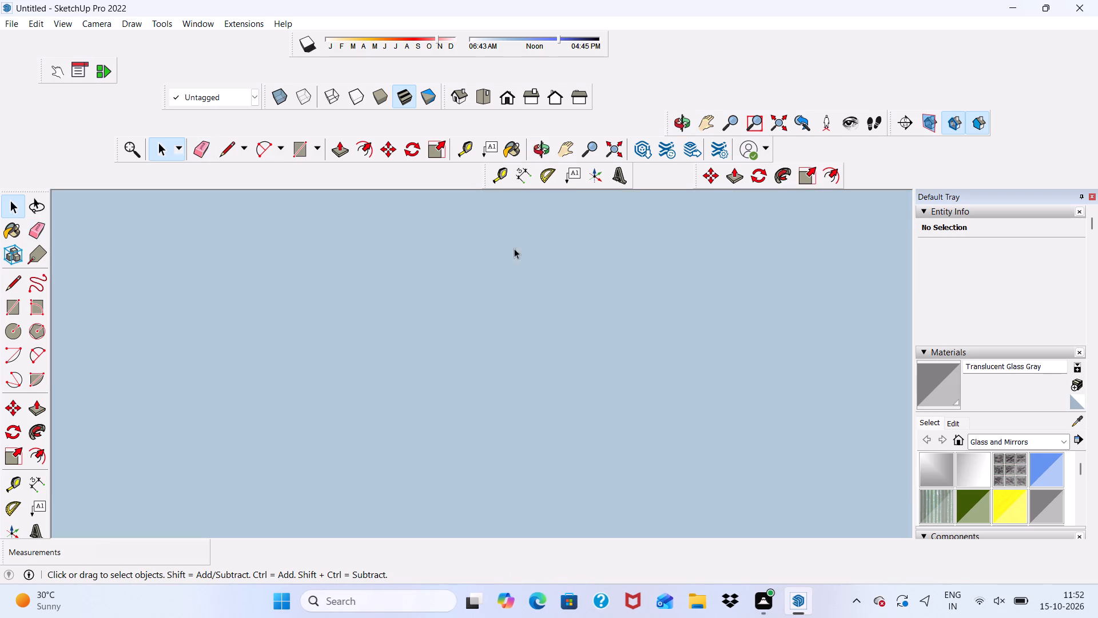
click(508, 95)
scroll(514, 281, down, 10)
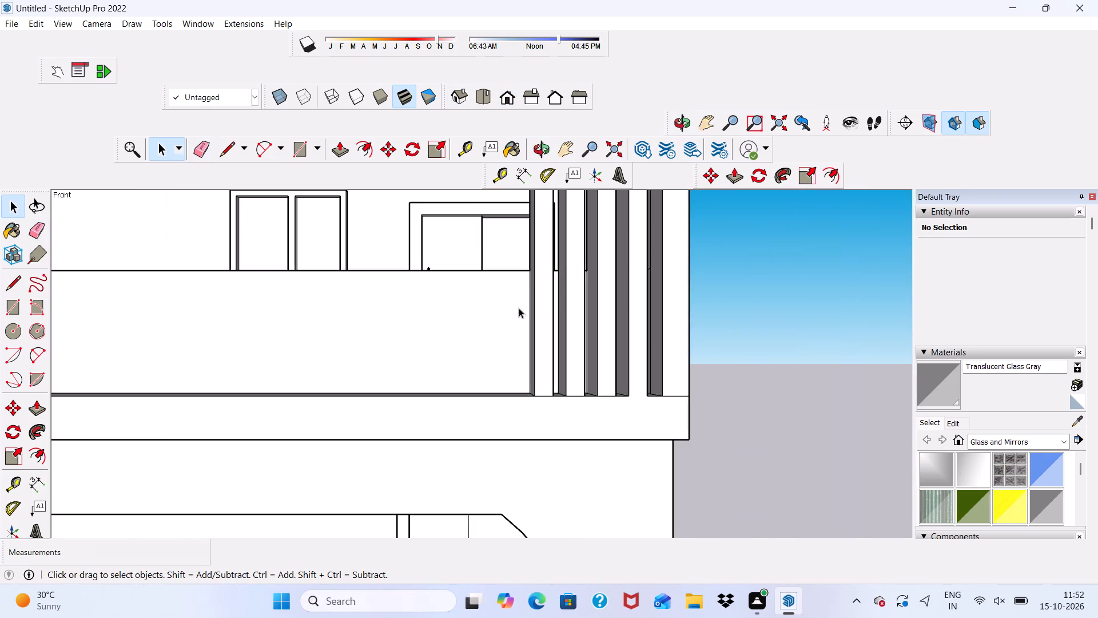
scroll(519, 308, down, 8)
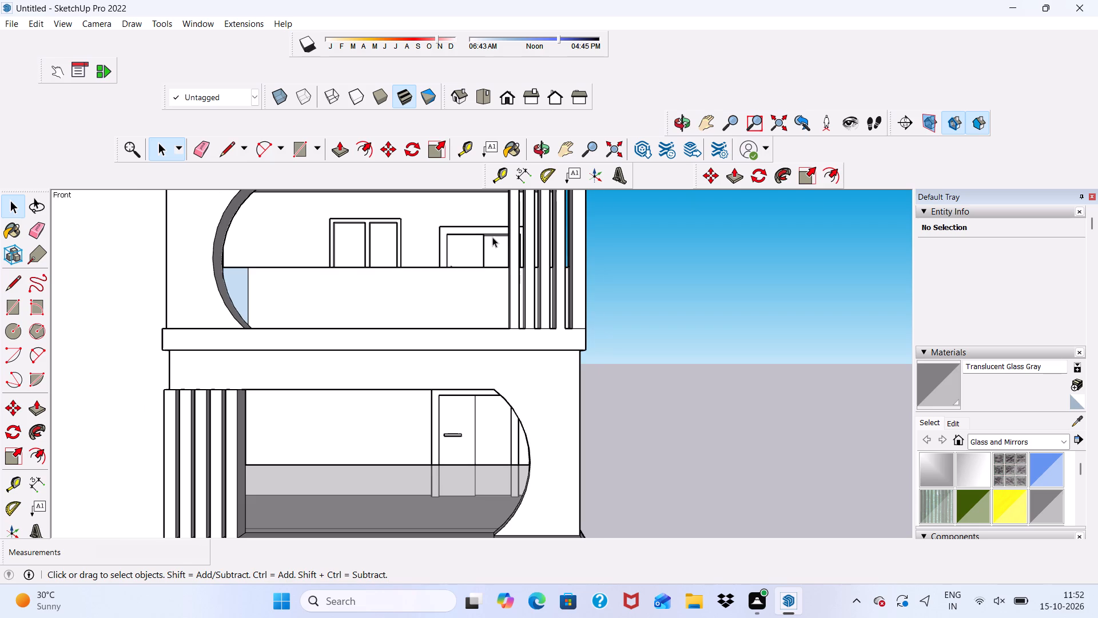
scroll(507, 243, down, 6)
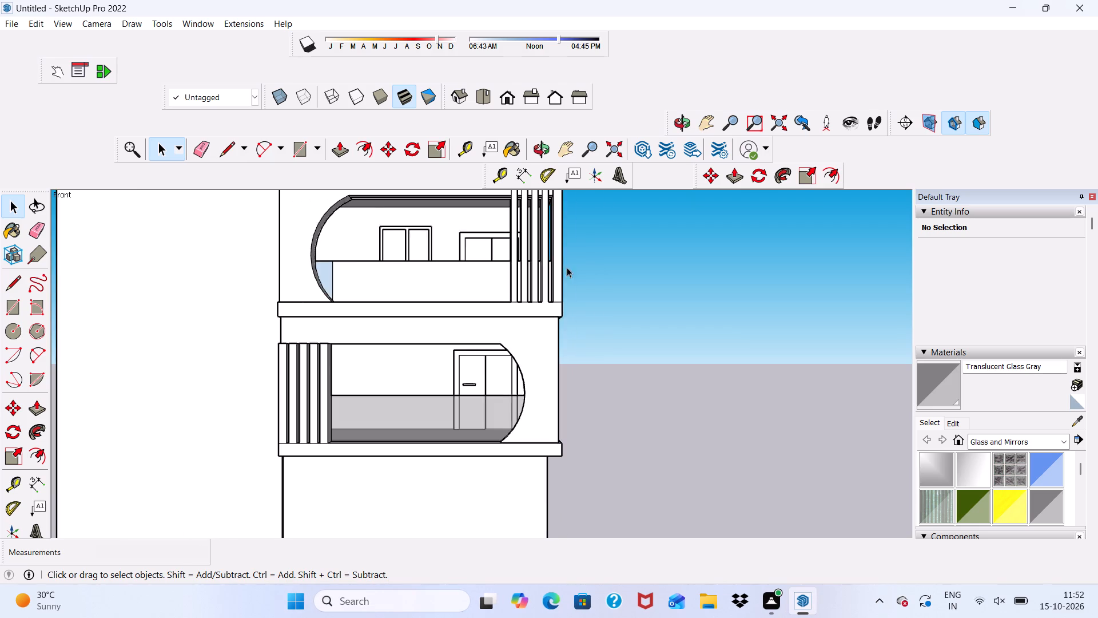
scroll(534, 249, down, 4)
middle_drag(499, 304, 429, 324)
middle_drag(418, 328, 570, 308)
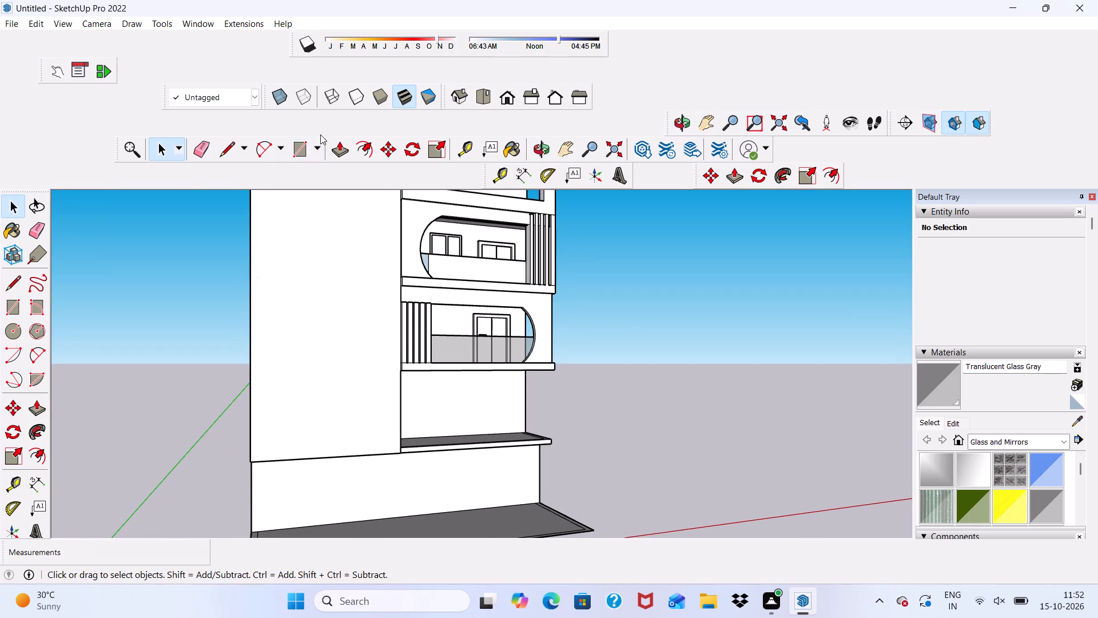
Draw a window rectangle about 4' 8 7/8" by 4' 4 3/16" on the back wall beside the double door.
click(294, 146)
scroll(471, 281, up, 5)
middle_drag(491, 324, 491, 327)
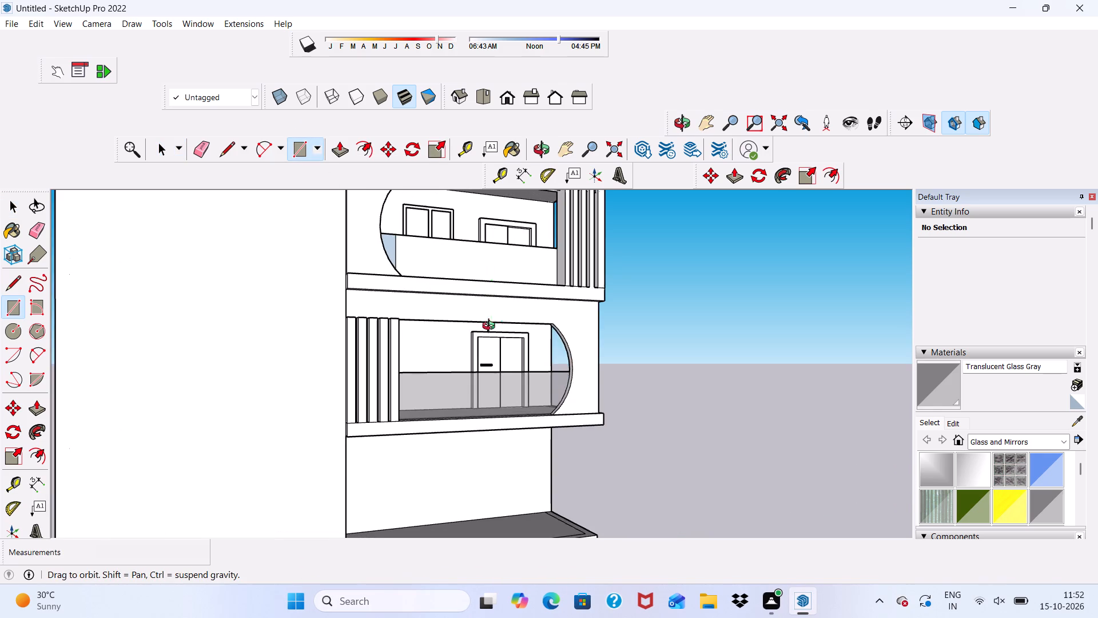
middle_drag(491, 327, 340, 423)
scroll(526, 343, up, 6)
scroll(436, 379, up, 6)
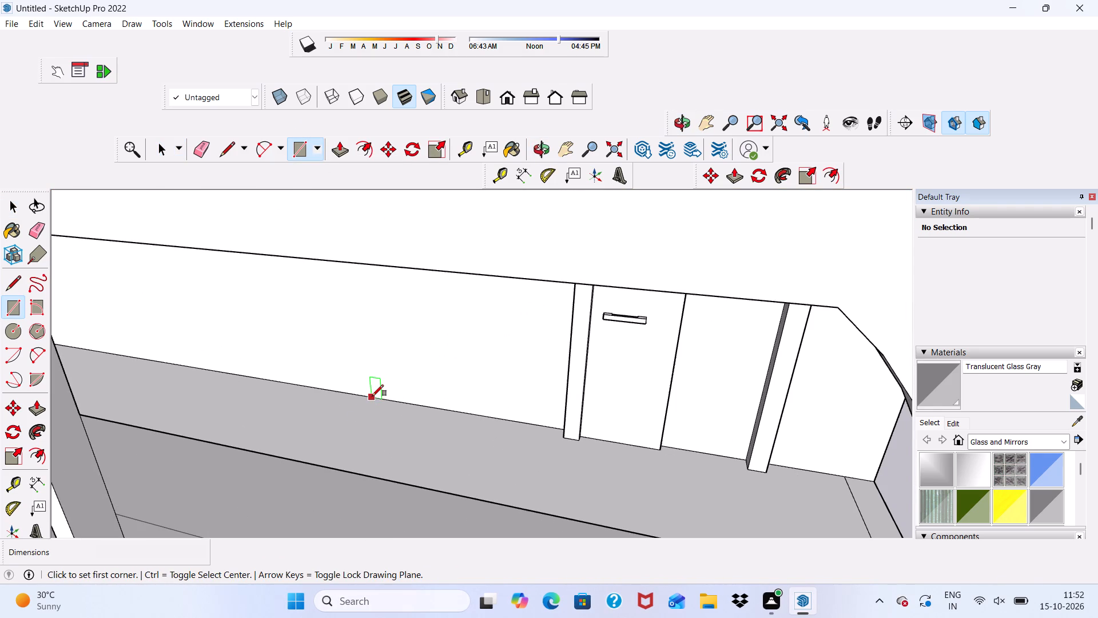
scroll(334, 339, down, 6)
middle_drag(365, 391, 479, 300)
scroll(479, 300, up, 5)
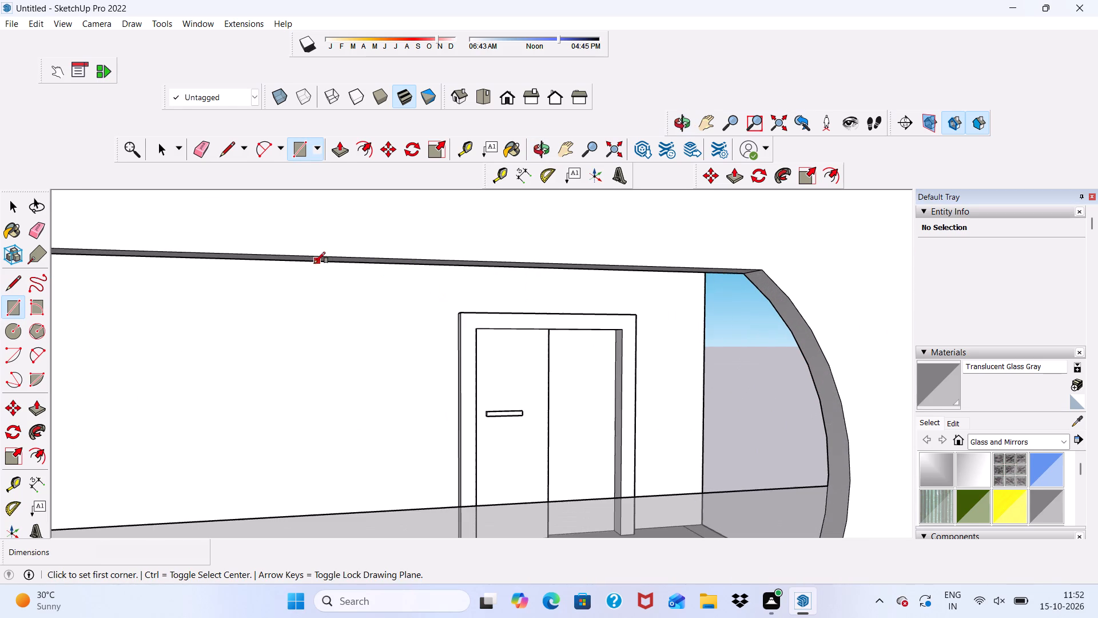
click(255, 313)
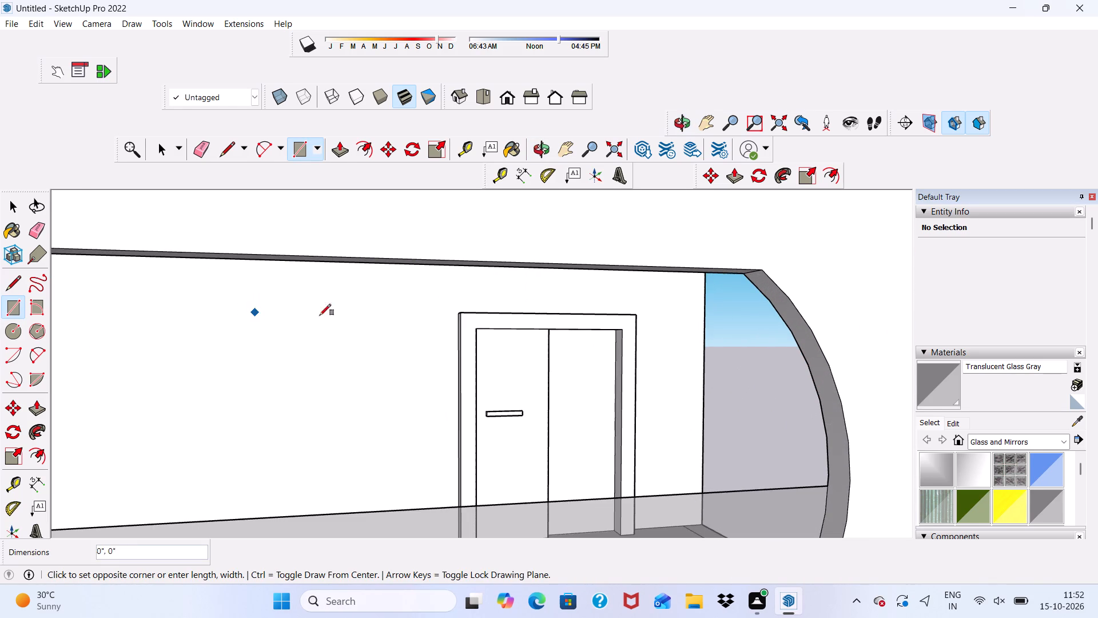
click(411, 450)
Offset the window rectangle 3" inward to outline its frame.
click(361, 142)
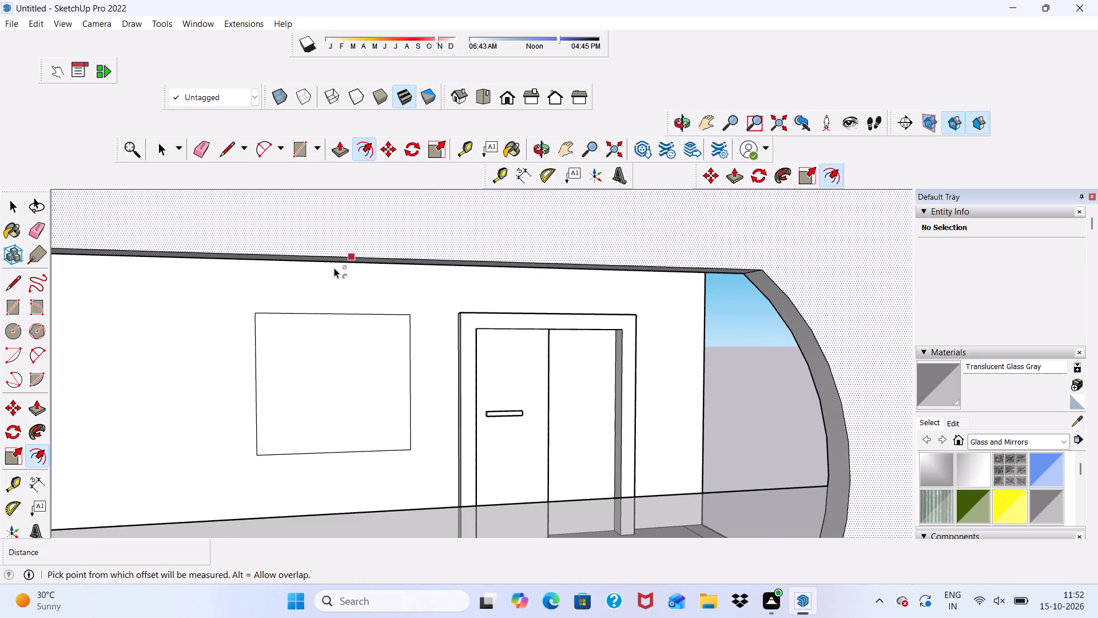
click(263, 351)
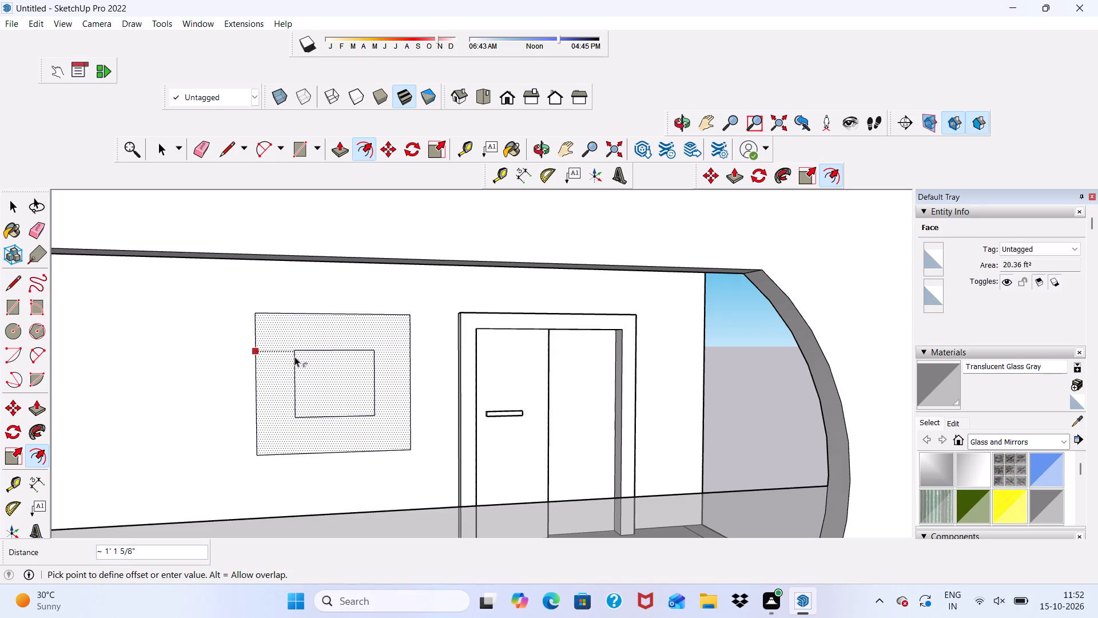
key(3)
key(shift+quotedbl)
key(Return)
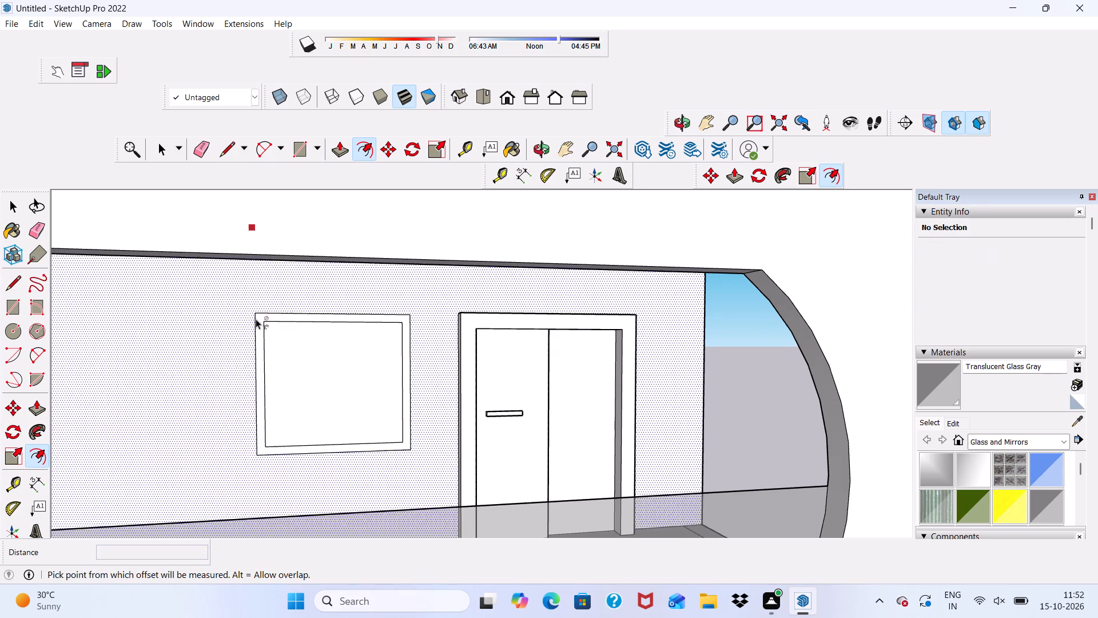
Draw a mullion rectangle about 2 3/4" by 3' 10 3/16" down the middle of the window's inner opening.
scroll(253, 315, down, 15)
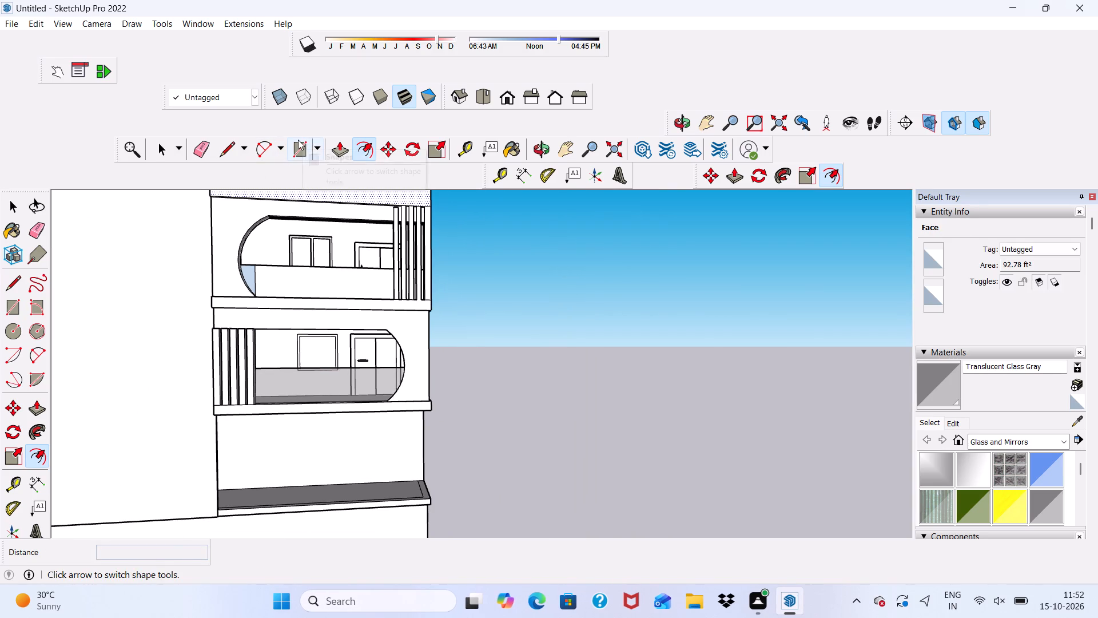
click(298, 140)
scroll(341, 342, up, 12)
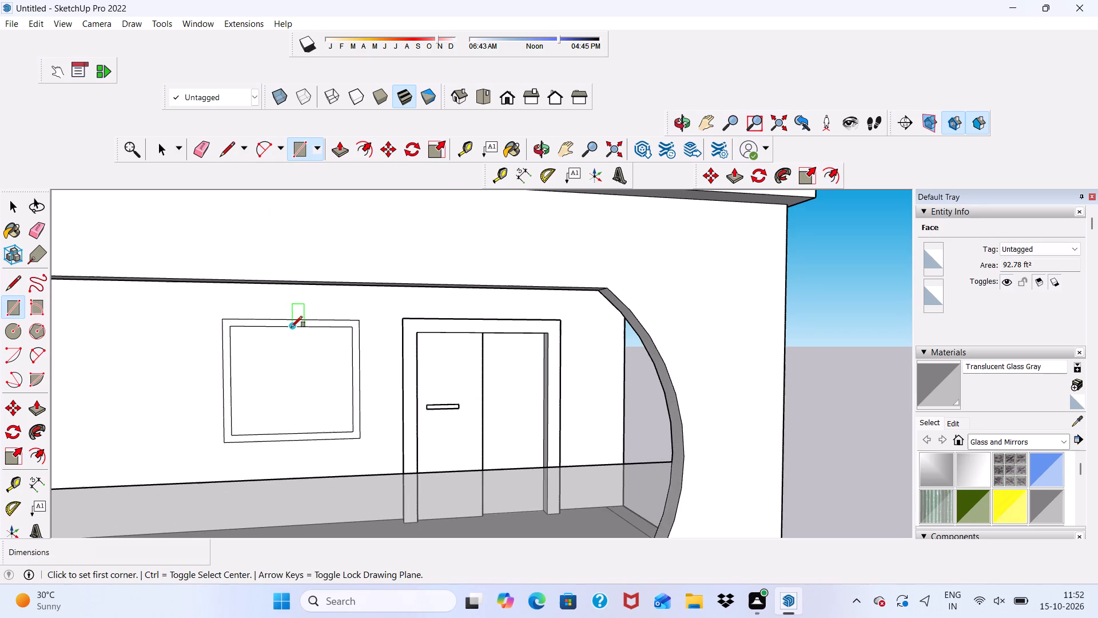
click(290, 329)
scroll(297, 438, up, 5)
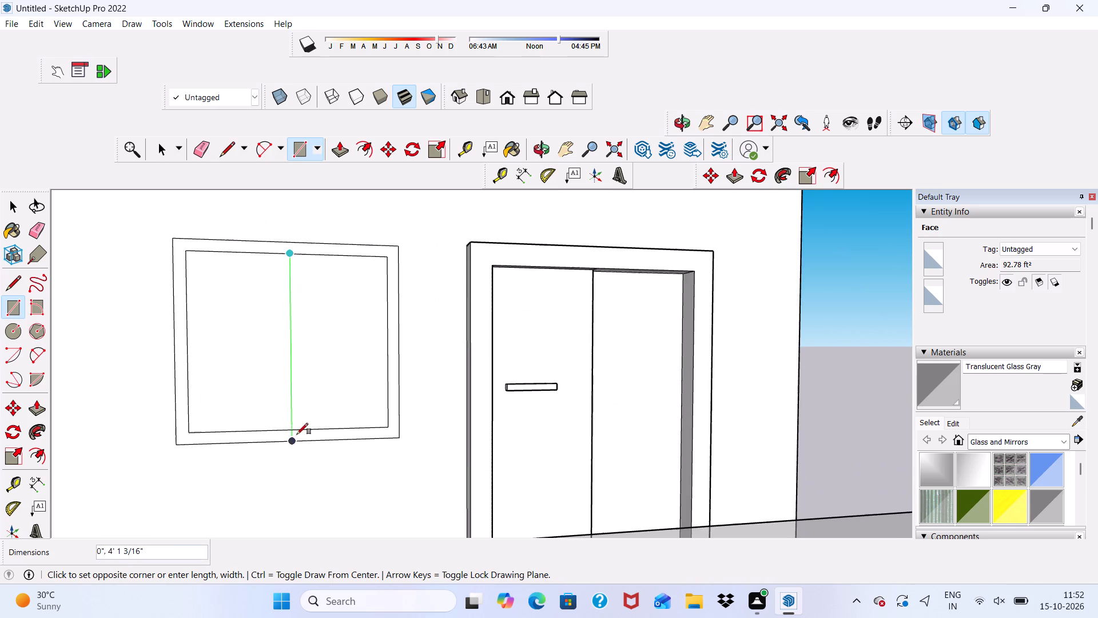
click(303, 427)
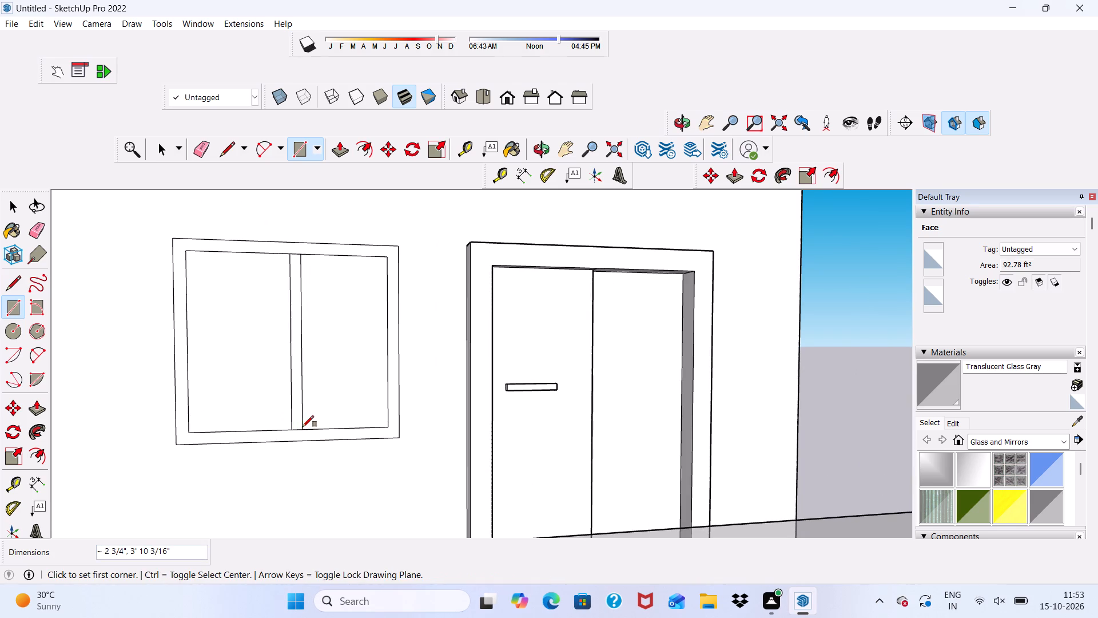
Erase the short edges at both ends of the mullion to merge it with the window frame.
click(206, 141)
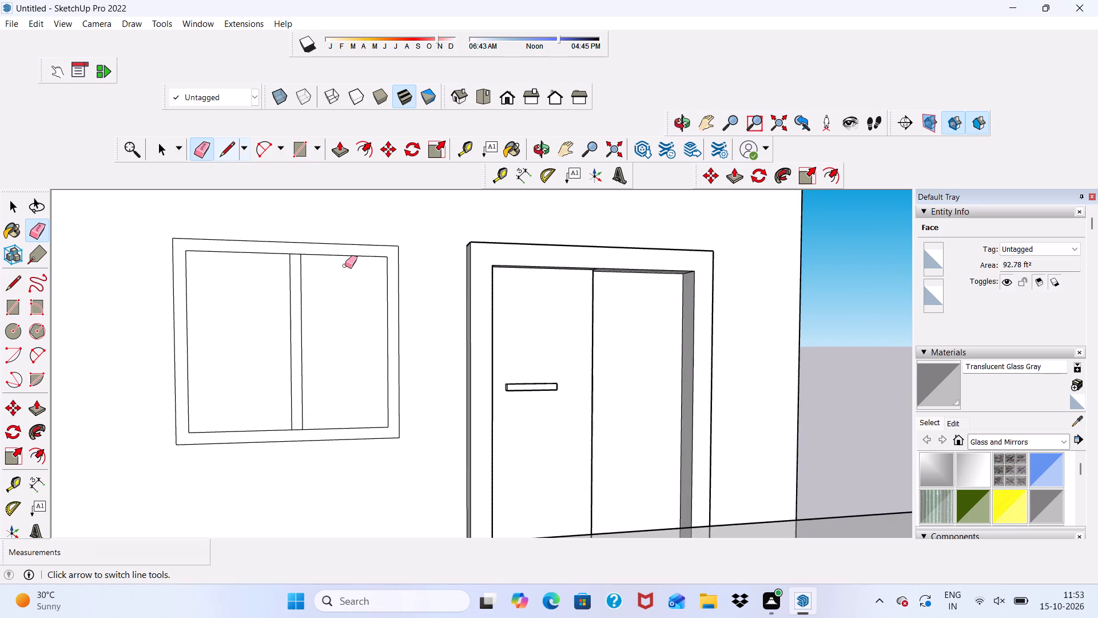
scroll(360, 248, up, 6)
scroll(313, 227, up, 6)
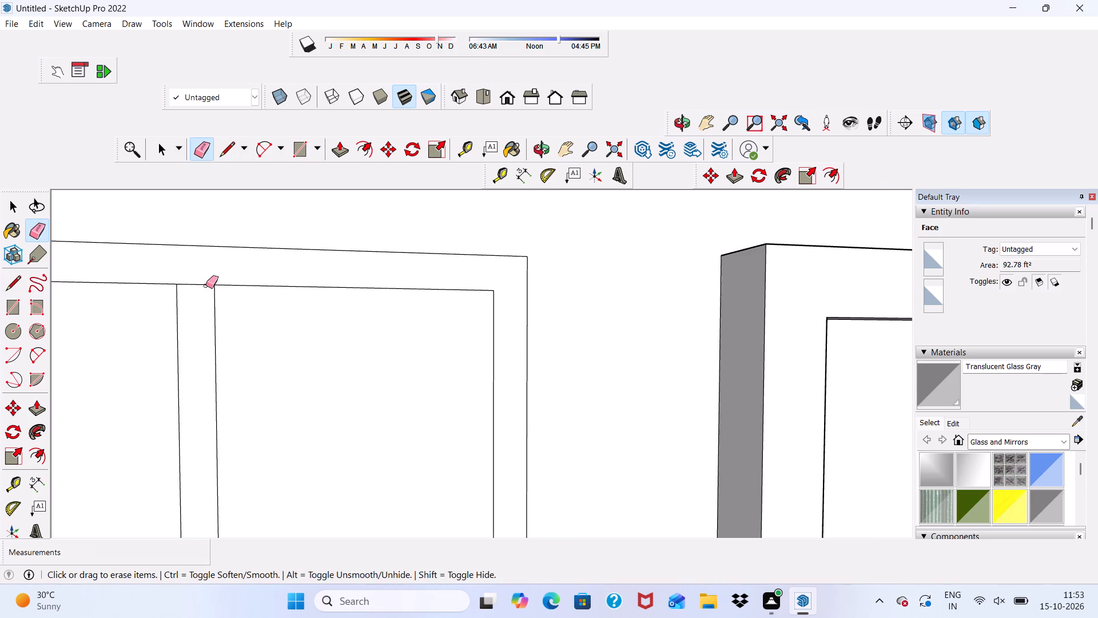
click(202, 284)
scroll(205, 253, down, 5)
scroll(325, 173, down, 12)
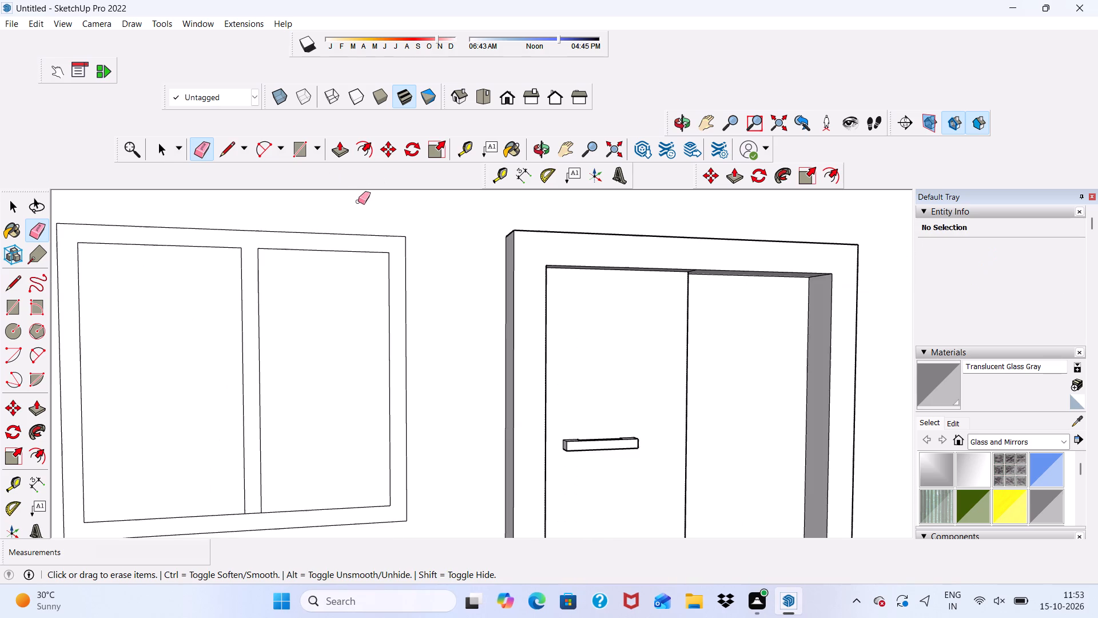
scroll(315, 351, down, 3)
scroll(269, 482, up, 8)
click(264, 465)
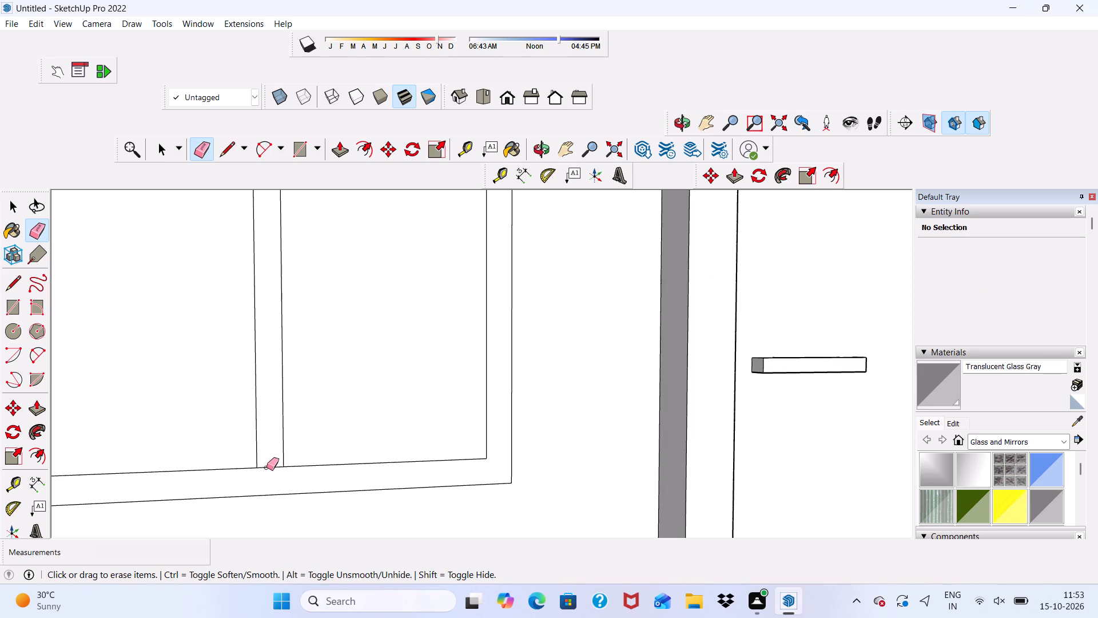
drag(272, 466, 276, 481)
Push/Pull the combined window frame and mullion face out 3" from the wall.
key(space)
click(270, 461)
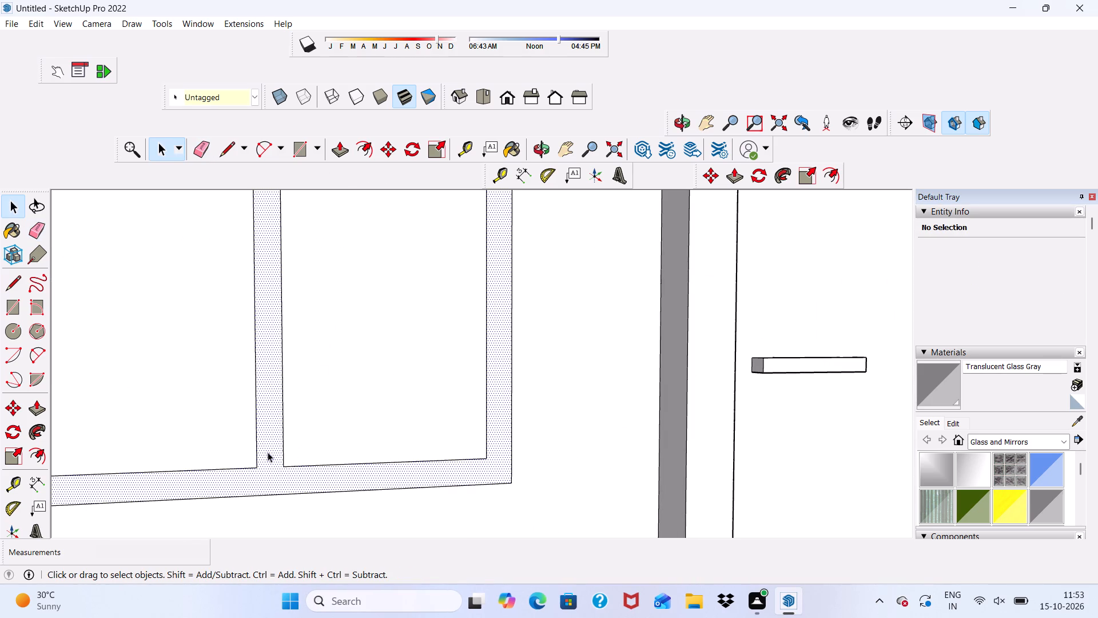
click(337, 143)
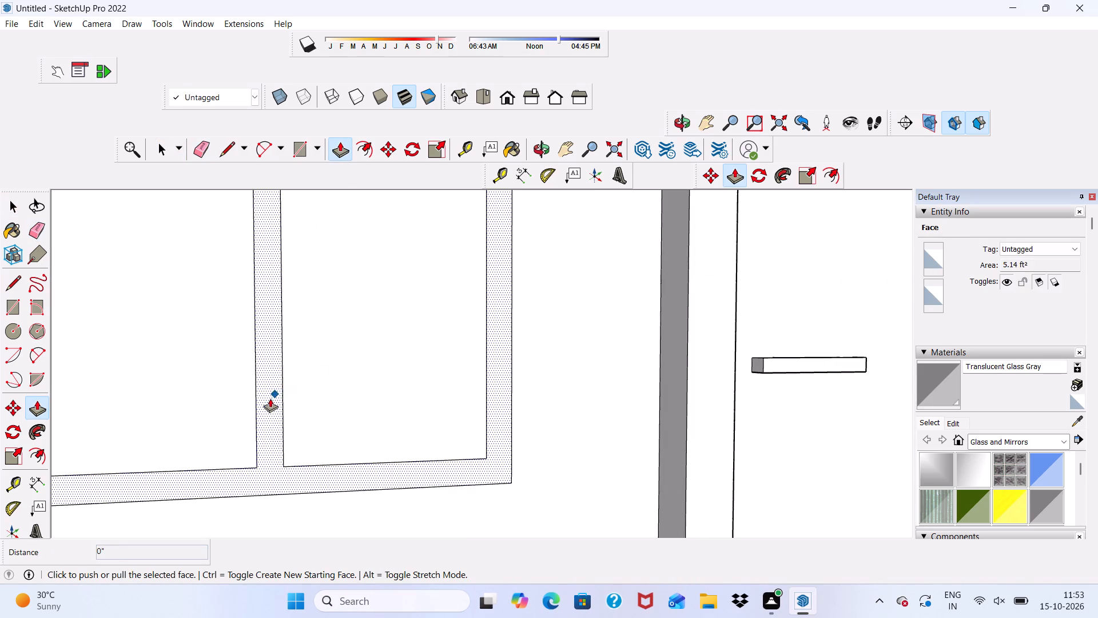
click(266, 401)
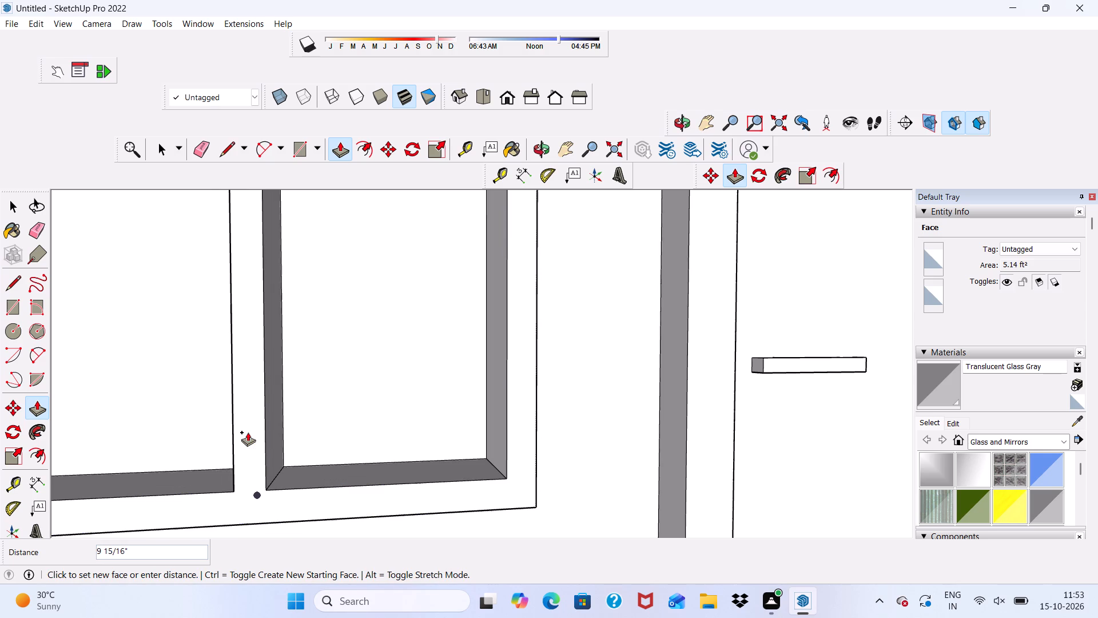
key(3)
key(shift+quotedbl)
key(Return)
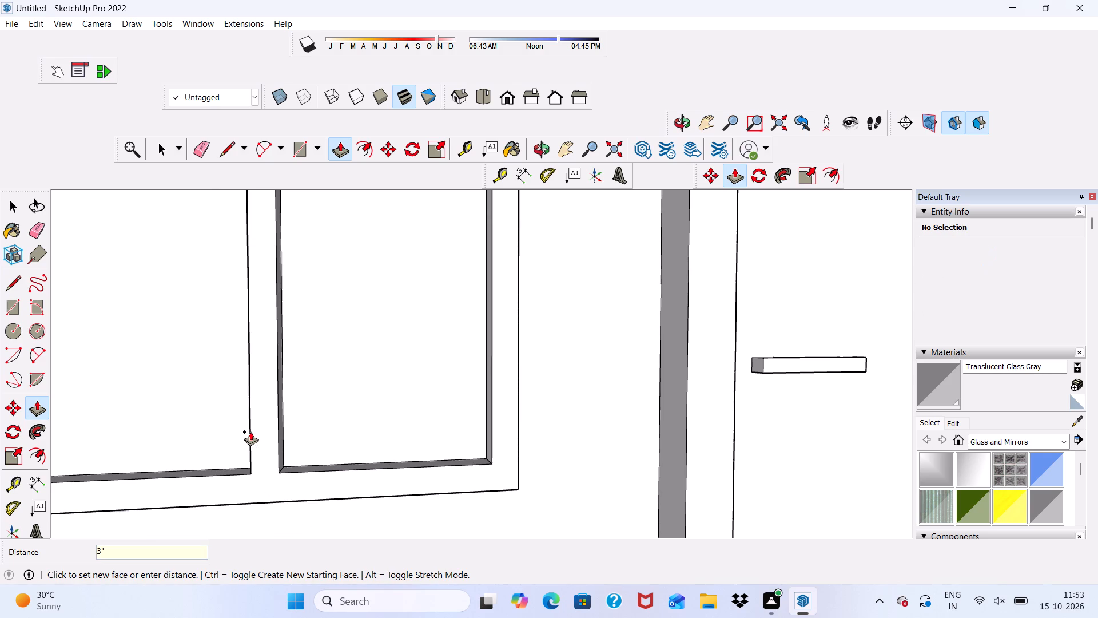
click(250, 431)
key(space)
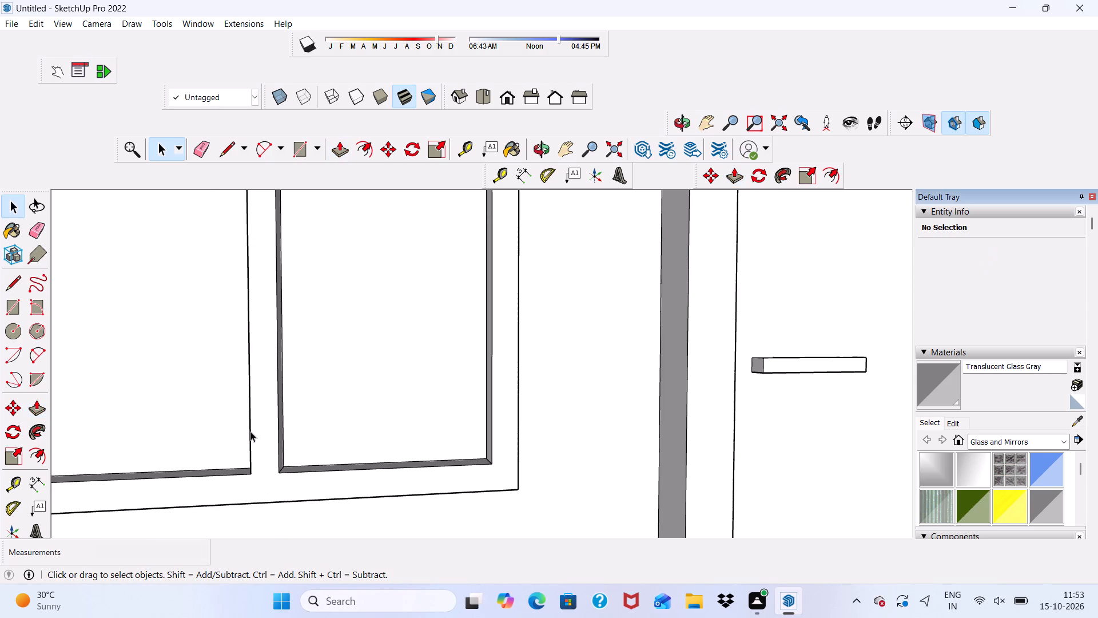
Examine the framed window beside the double door and in relation to the whole structure.
scroll(212, 389, down, 6)
scroll(189, 288, up, 1)
scroll(190, 298, down, 8)
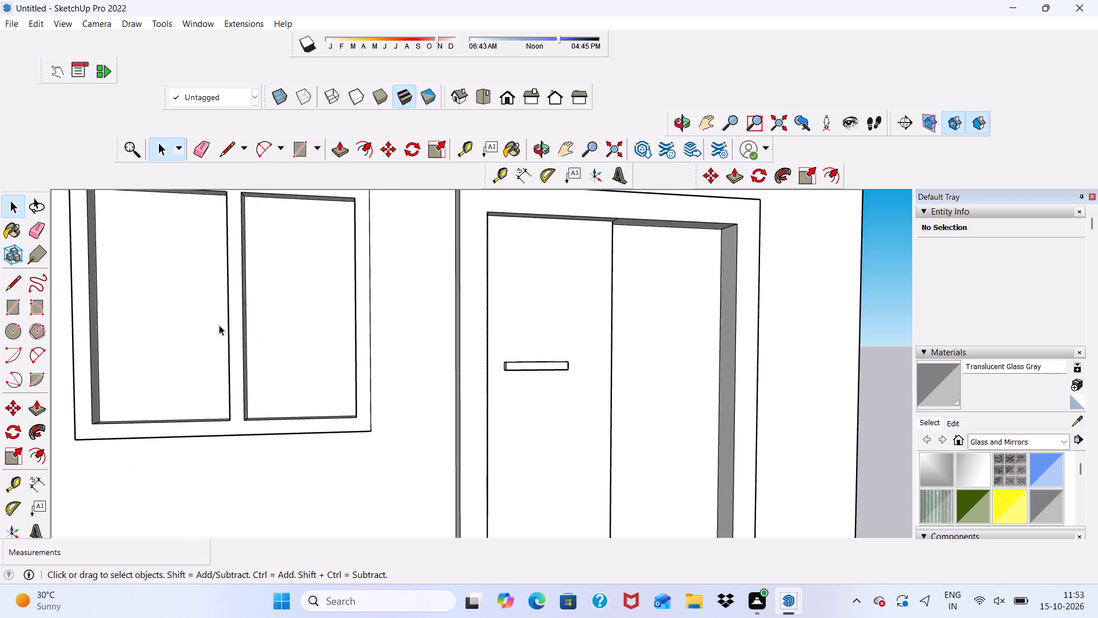
scroll(219, 325, down, 4)
middle_drag(360, 320, 306, 348)
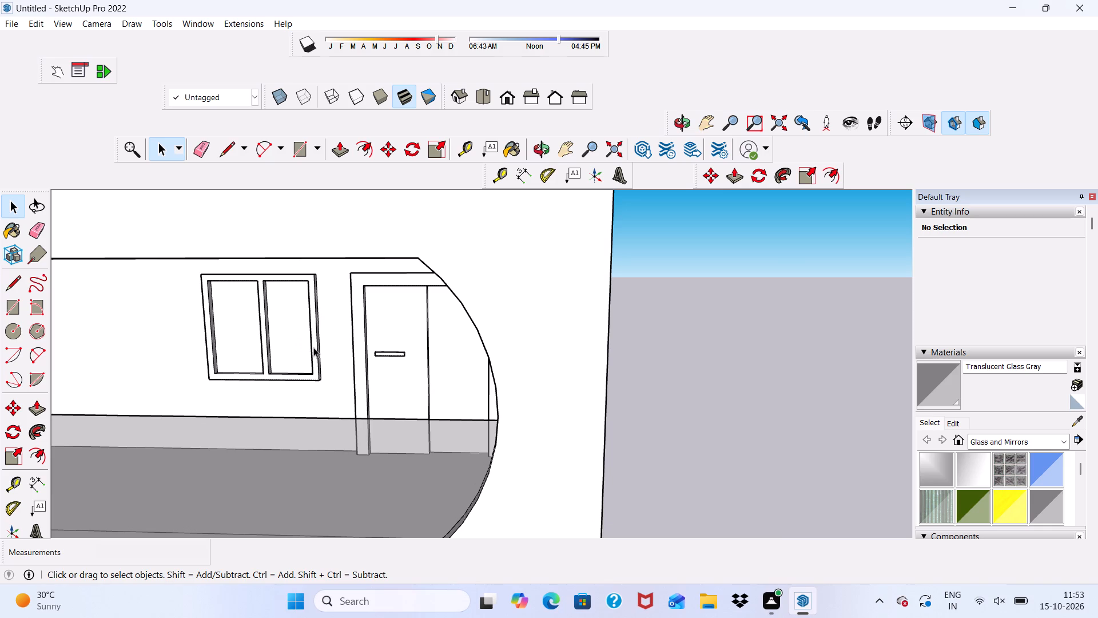
scroll(291, 343, up, 1)
scroll(291, 349, down, 6)
scroll(320, 380, up, 4)
scroll(293, 336, down, 7)
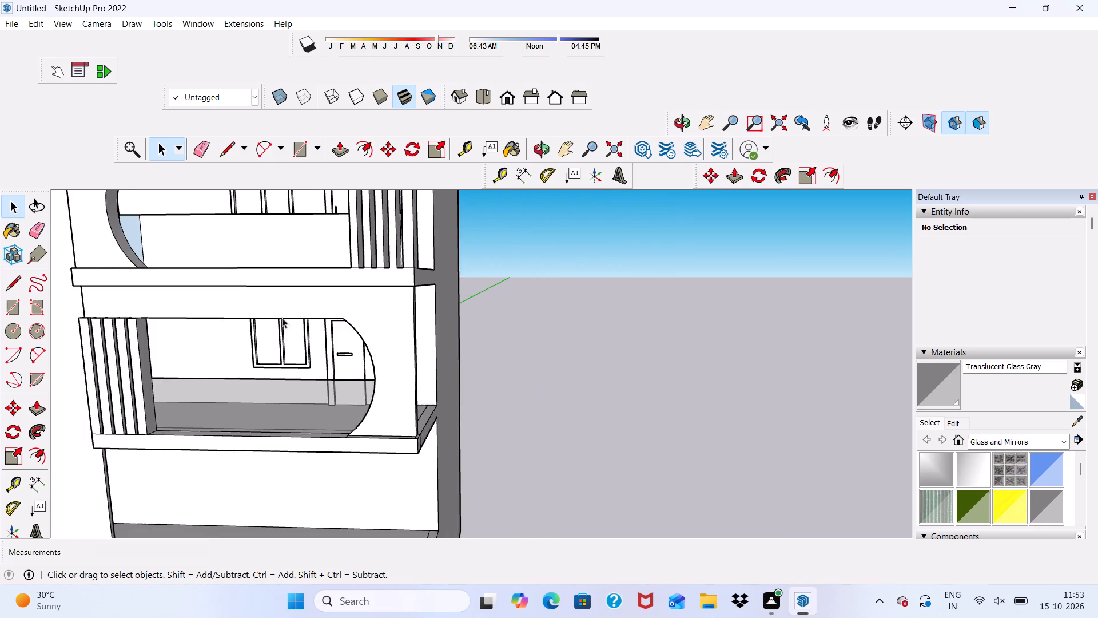
scroll(280, 330, down, 10)
middle_drag(302, 403, 290, 369)
scroll(307, 343, up, 2)
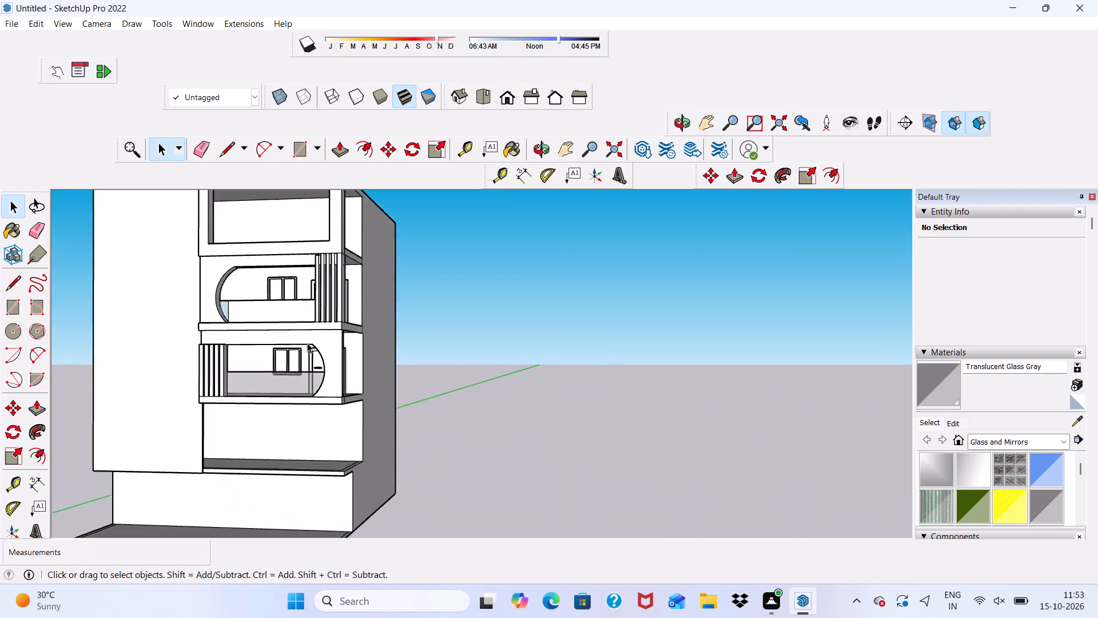
Examine the building's front and the slab edges around the two arc-cut balconies from several angles.
scroll(307, 343, up, 4)
scroll(318, 351, down, 12)
scroll(302, 257, up, 6)
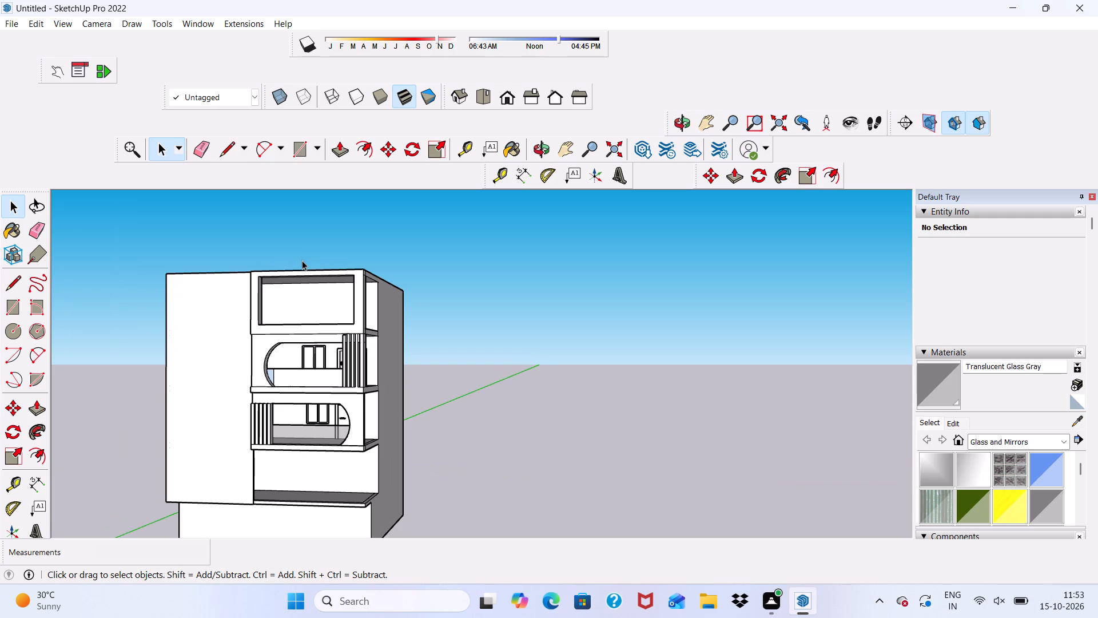
scroll(320, 285, down, 5)
scroll(305, 399, up, 8)
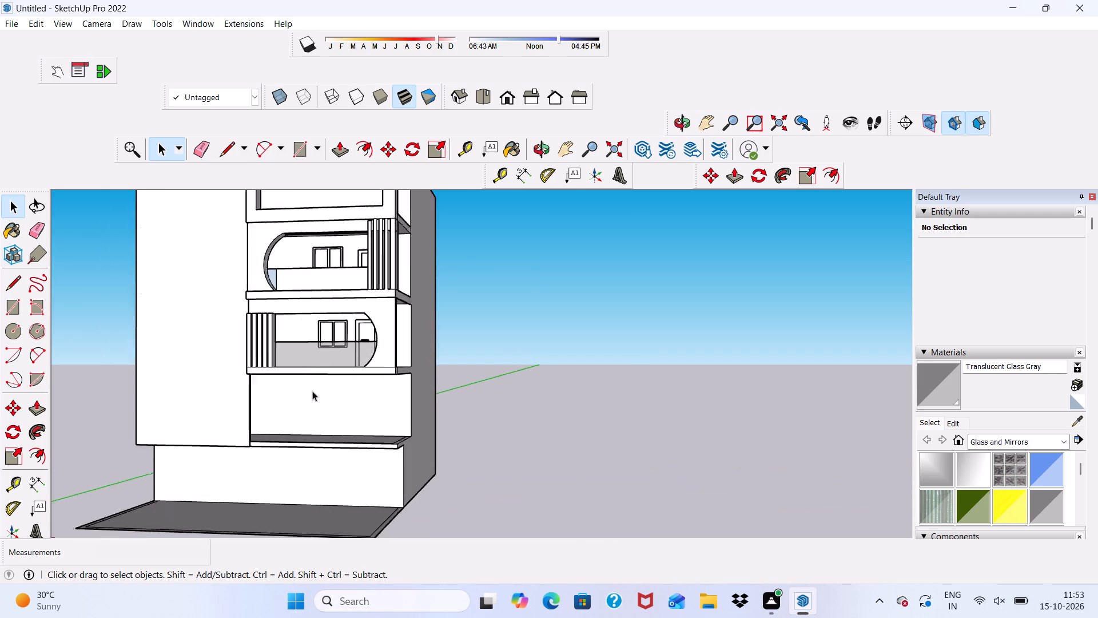
scroll(312, 391, up, 2)
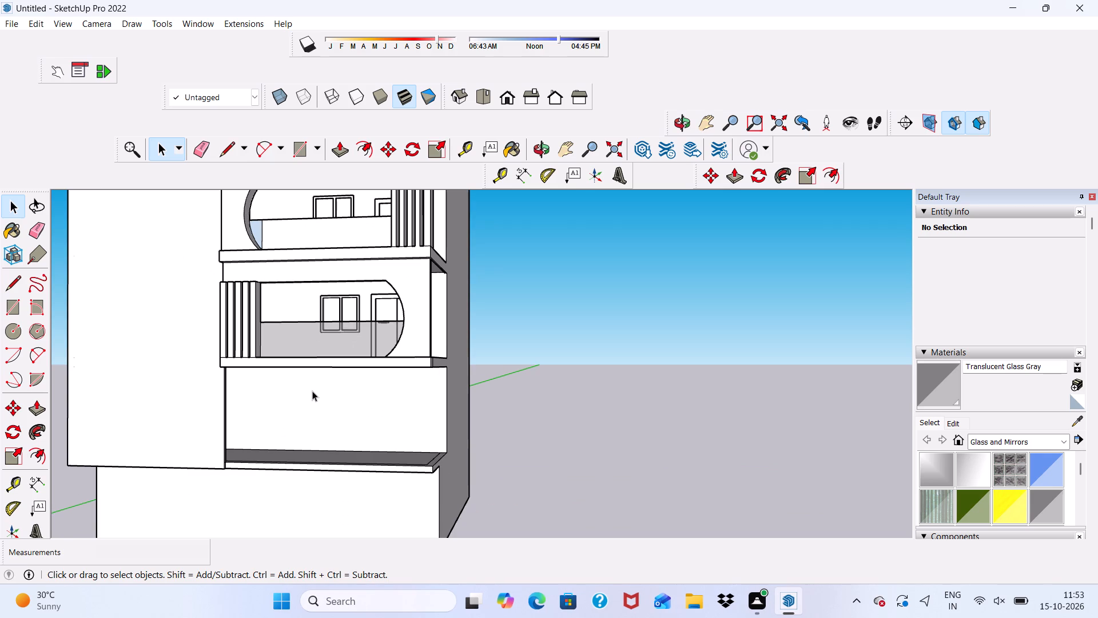
scroll(291, 350, up, 1)
scroll(307, 359, down, 6)
middle_drag(363, 340, 476, 351)
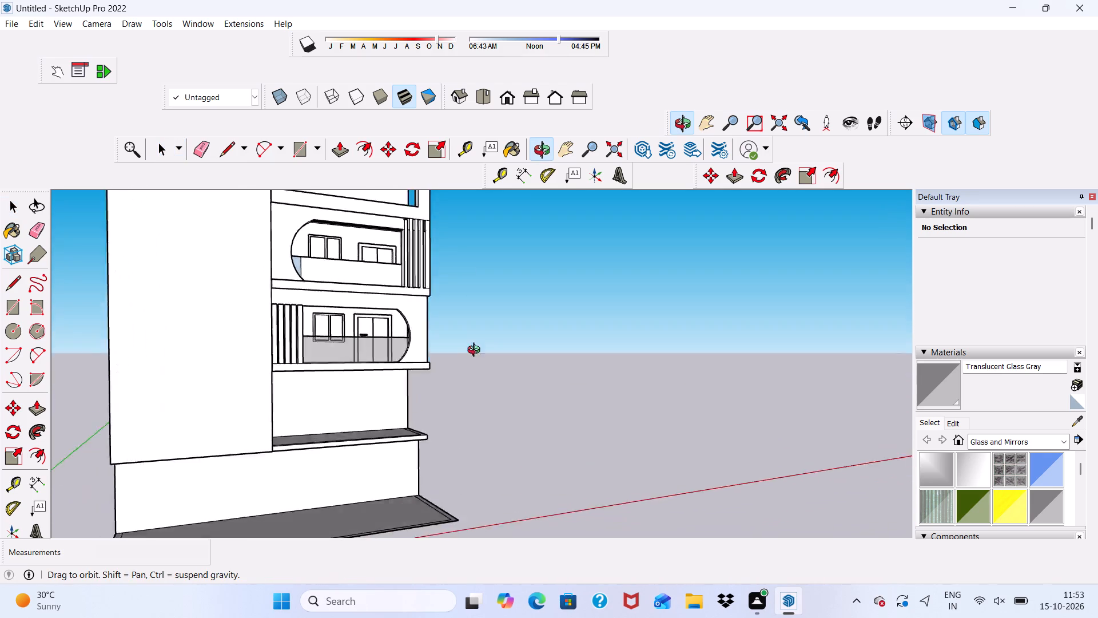
middle_drag(476, 351, 368, 268)
scroll(370, 268, up, 13)
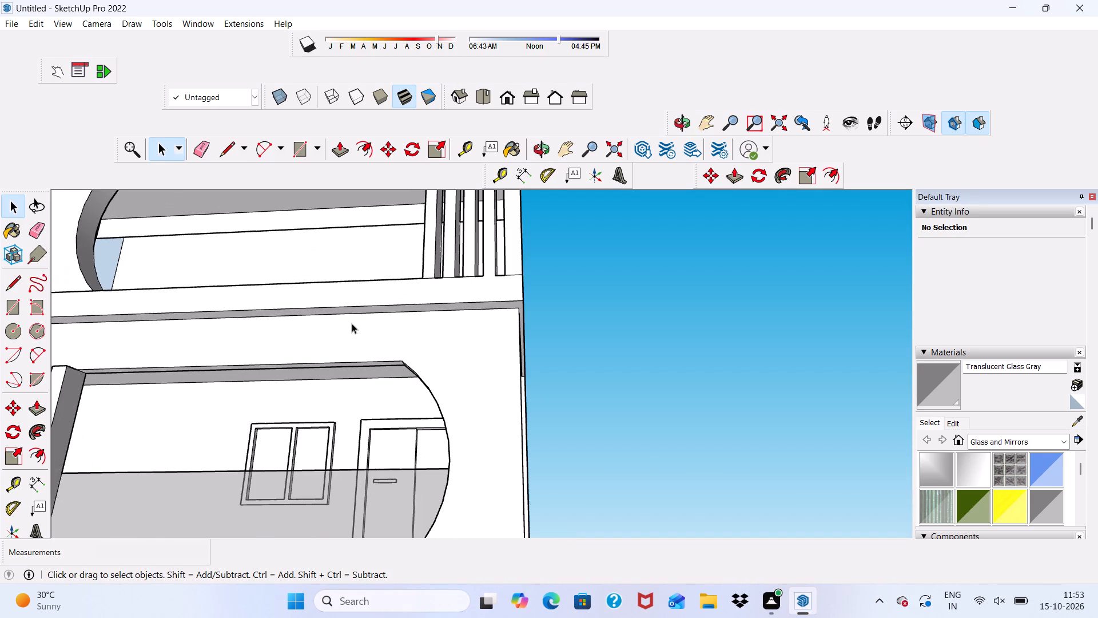
scroll(352, 312, up, 8)
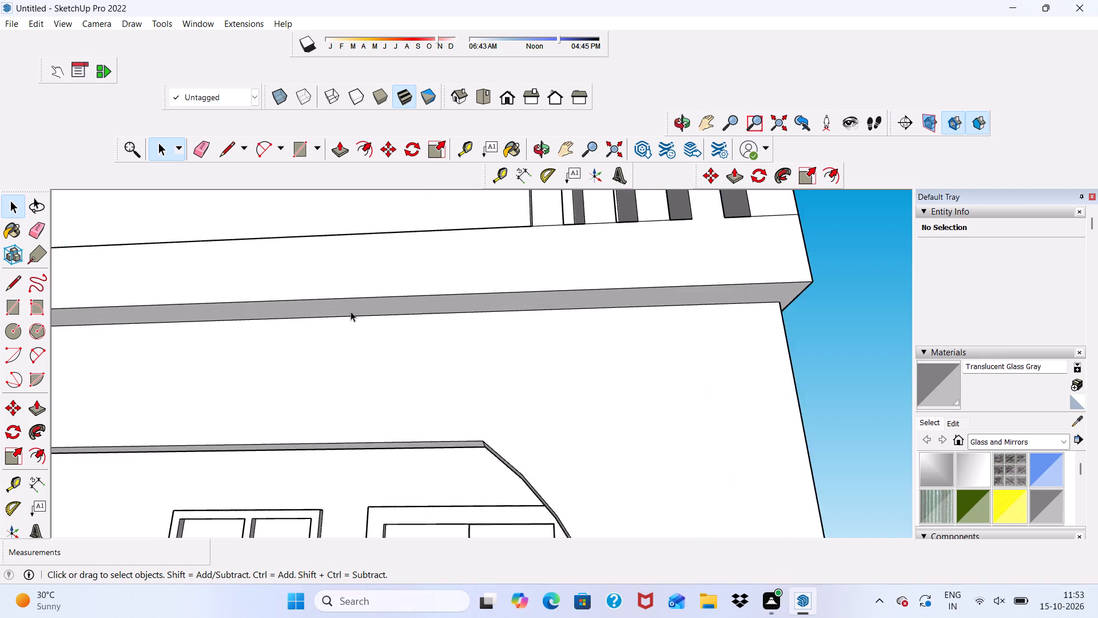
scroll(351, 311, up, 3)
scroll(341, 291, down, 4)
middle_drag(358, 299, 372, 357)
scroll(369, 357, up, 5)
middle_drag(358, 355, 323, 377)
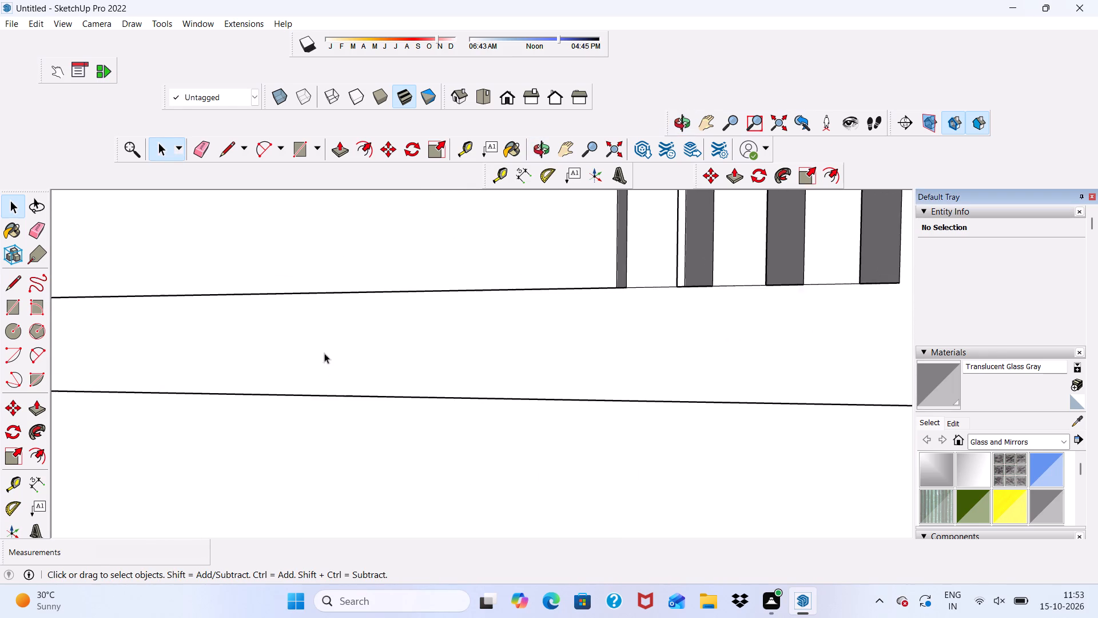
scroll(308, 321, down, 6)
scroll(460, 248, down, 13)
middle_drag(388, 440, 429, 363)
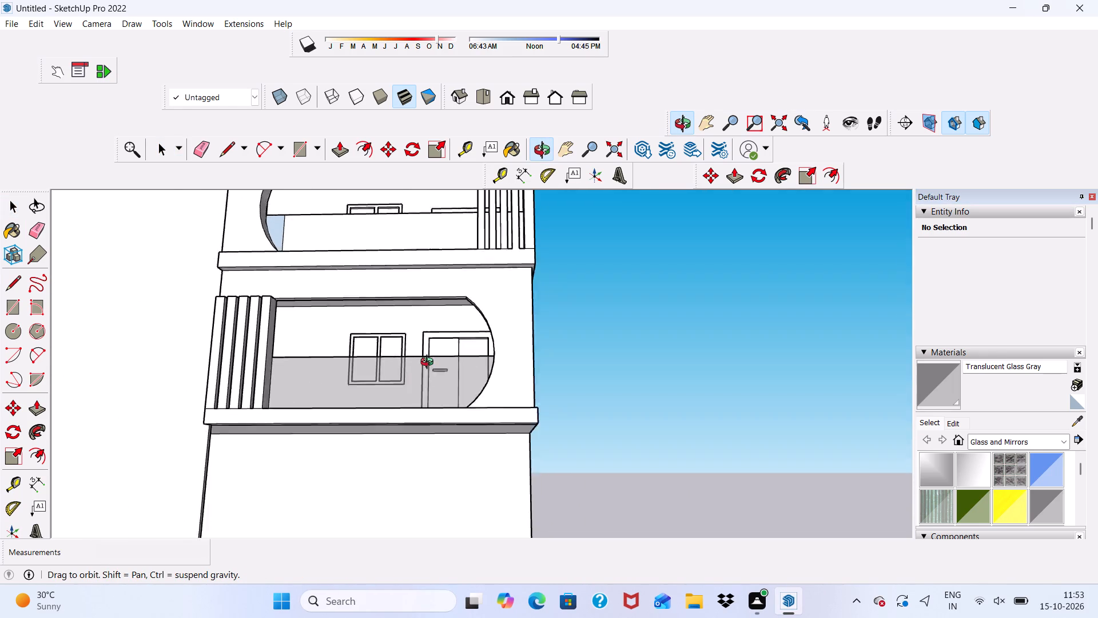
middle_drag(429, 363, 284, 438)
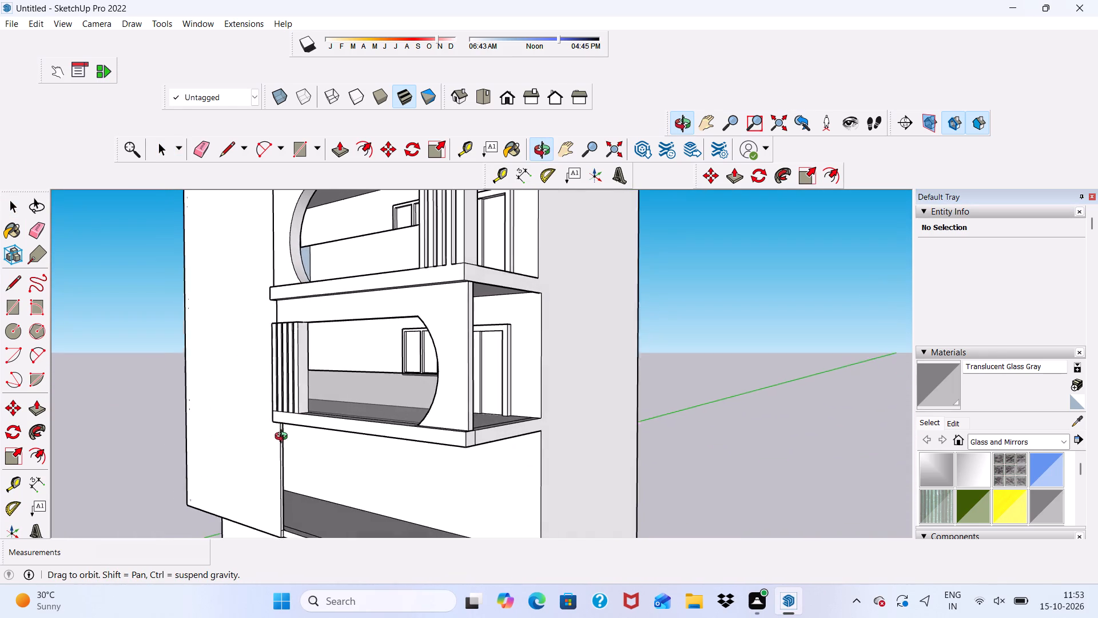
middle_drag(284, 438, 280, 443)
scroll(274, 444, up, 6)
scroll(272, 411, down, 5)
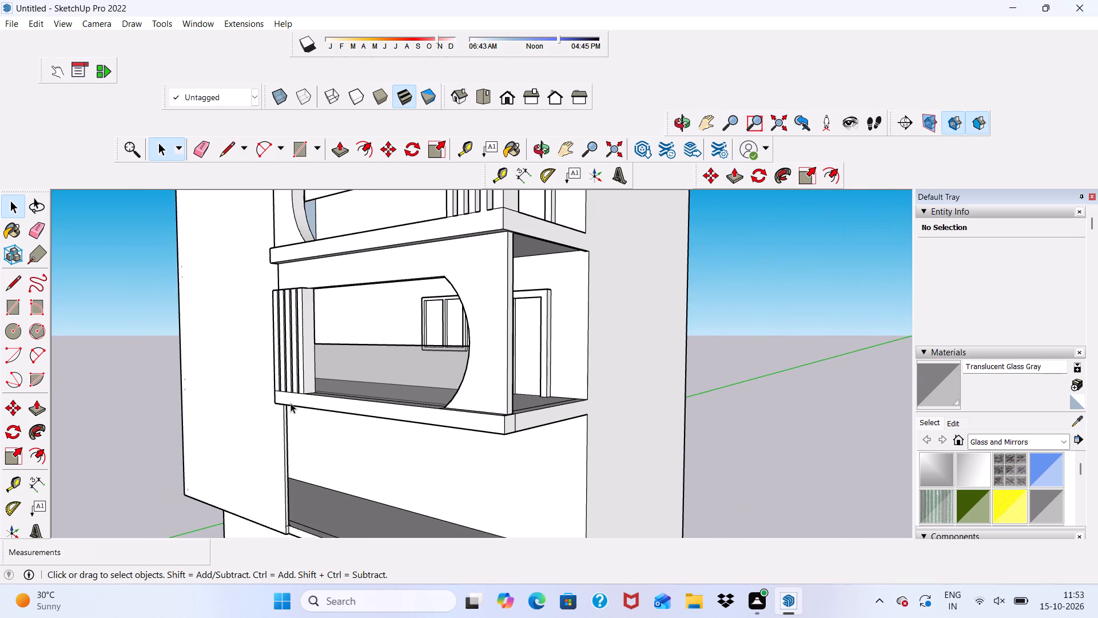
Erase the extra parallel edge running along the underside of the lower arc-cut balcony's floor slab.
middle_drag(291, 402, 494, 278)
scroll(375, 343, up, 3)
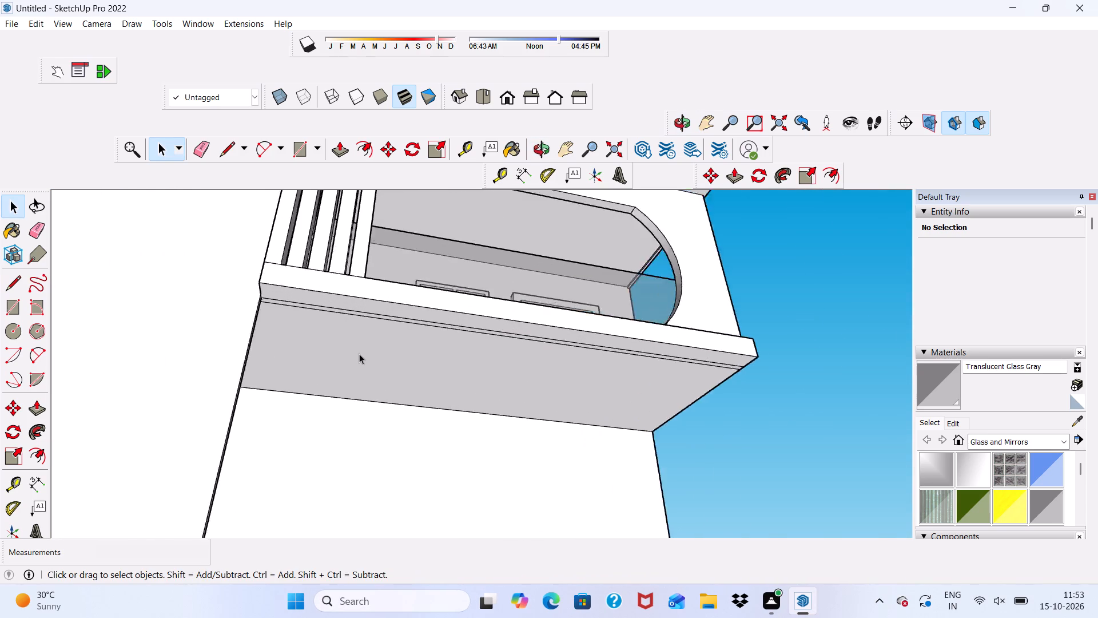
scroll(359, 354, up, 4)
click(198, 147)
scroll(241, 242, up, 1)
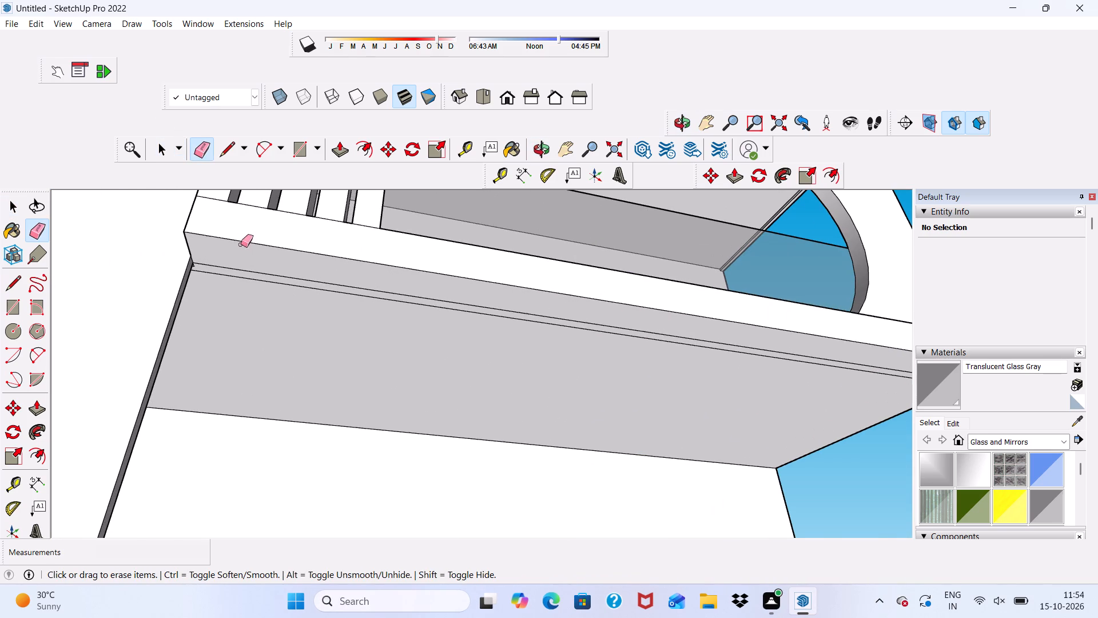
drag(240, 274, 240, 280)
scroll(157, 265, down, 6)
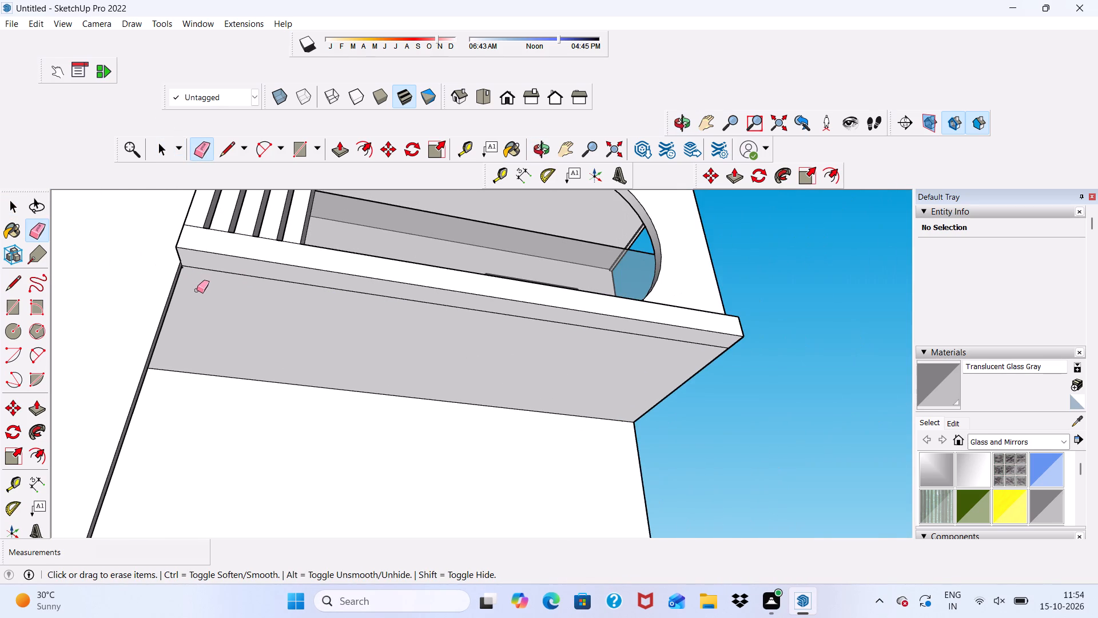
Examine the narrow strip face beneath the front edge of the lower balcony slab from different angles.
middle_drag(198, 291, 33, 366)
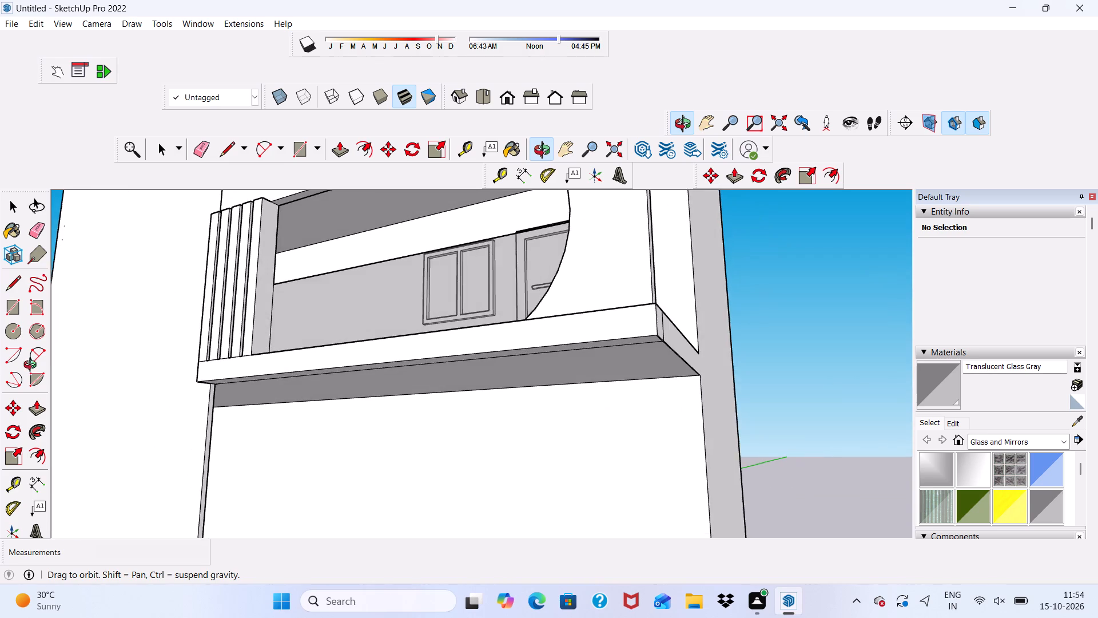
middle_drag(33, 366, 68, 364)
key(space)
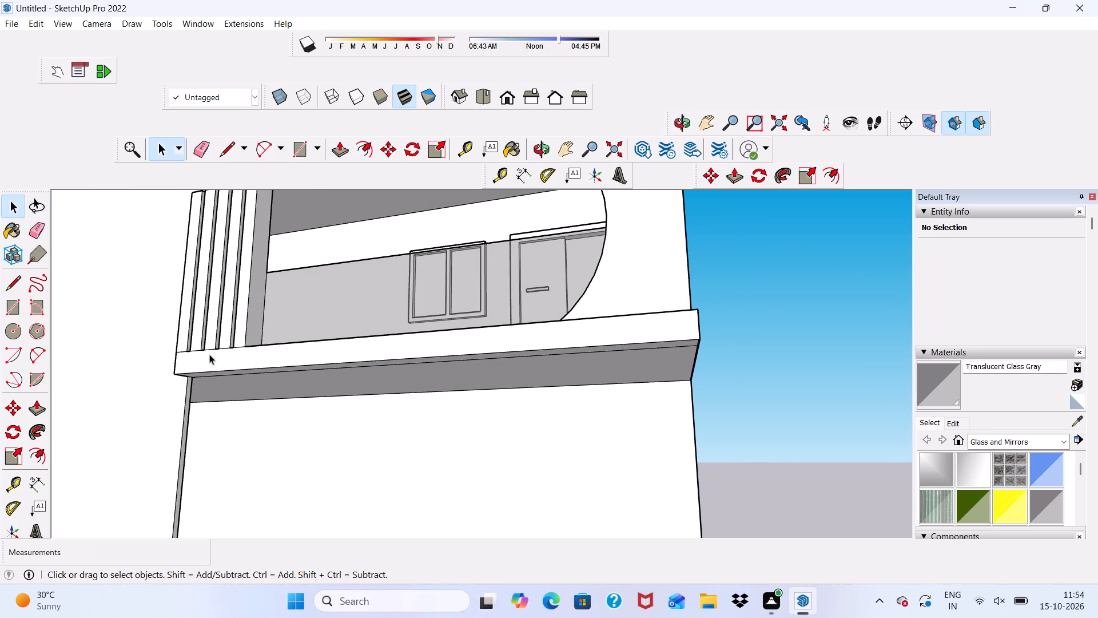
scroll(258, 391, up, 2)
scroll(272, 360, down, 4)
middle_drag(332, 394, 358, 335)
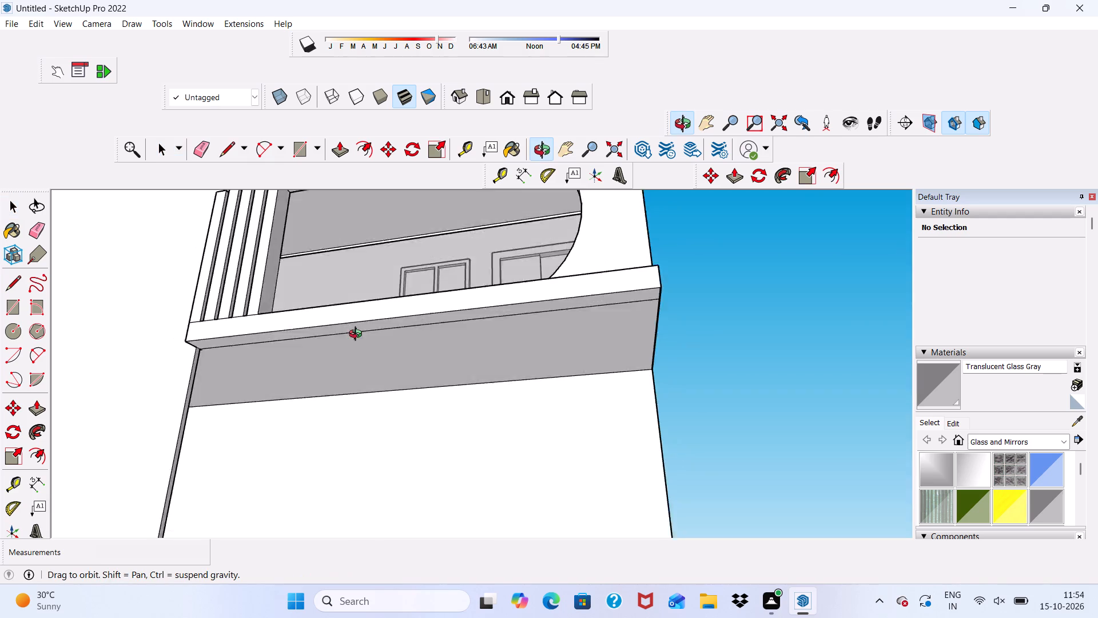
middle_drag(358, 335, 416, 286)
scroll(416, 286, up, 1)
scroll(345, 243, up, 4)
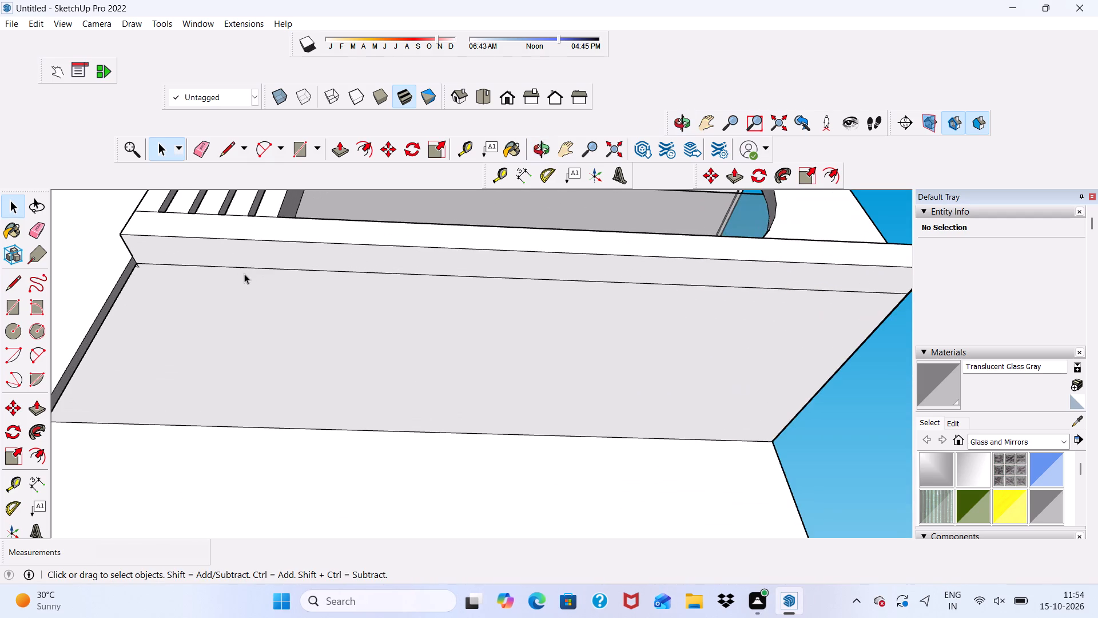
click(238, 253)
scroll(288, 250, down, 3)
middle_drag(329, 261, 292, 376)
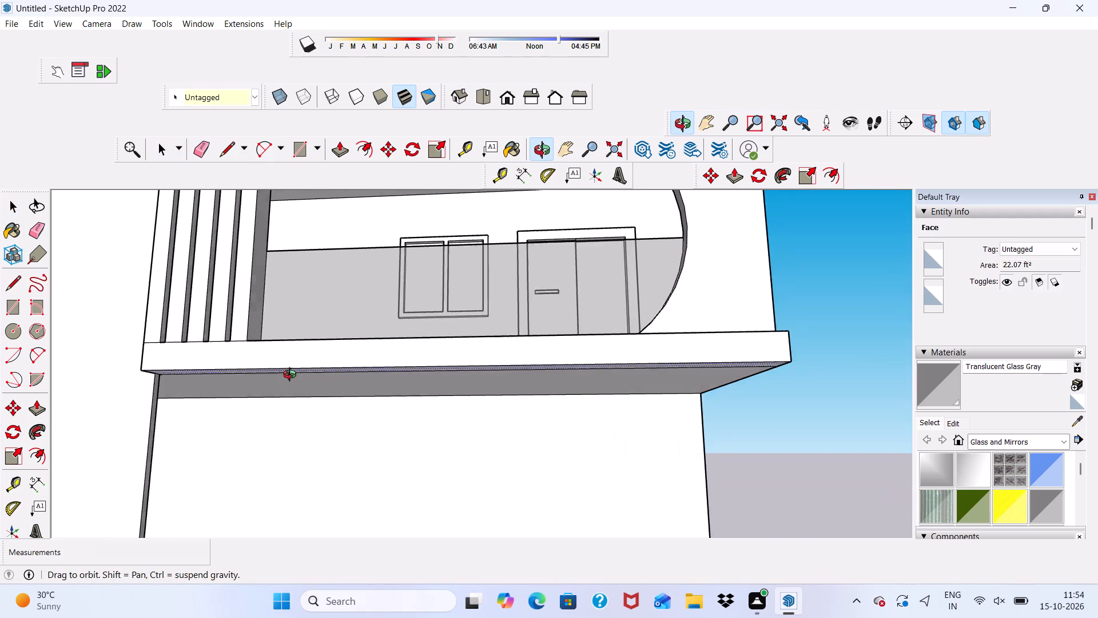
middle_drag(292, 376, 282, 379)
scroll(281, 379, up, 3)
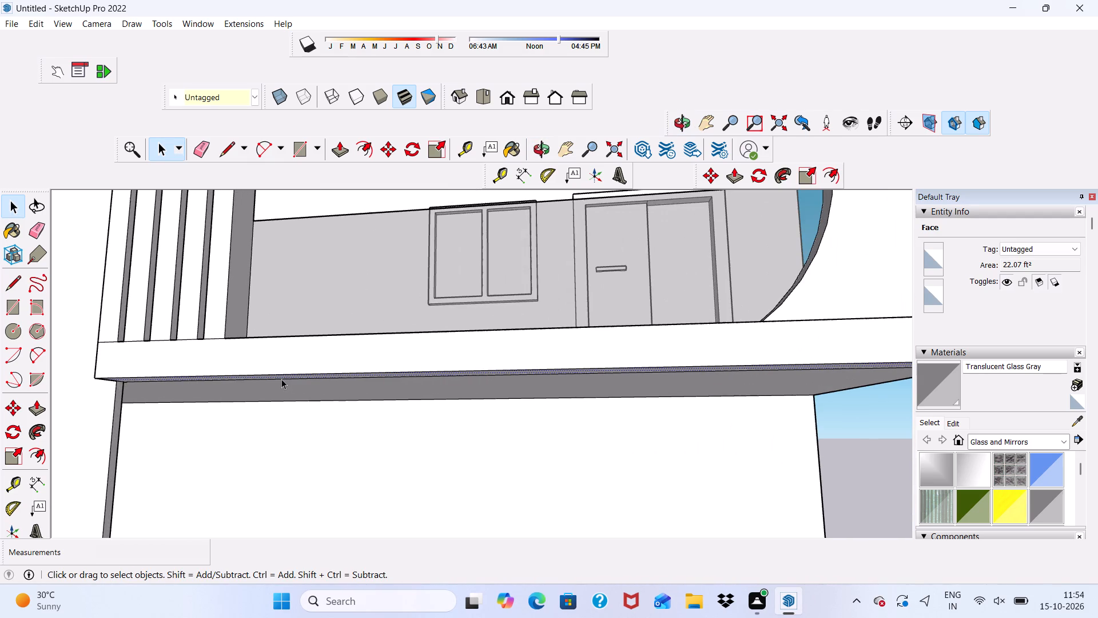
scroll(281, 377, down, 3)
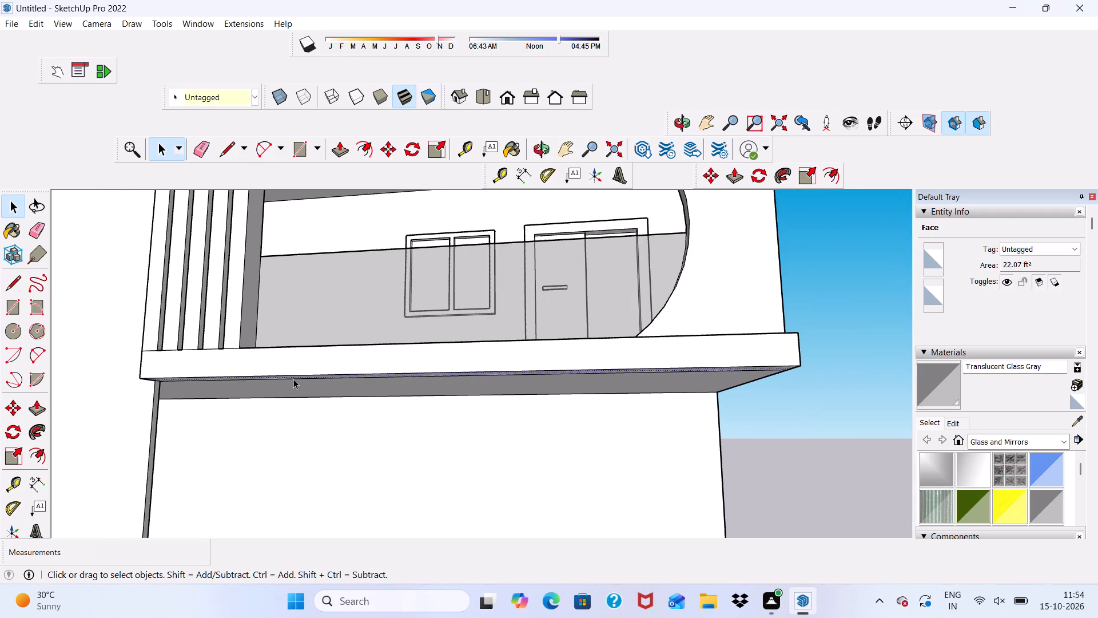
key(space)
scroll(293, 394, up, 2)
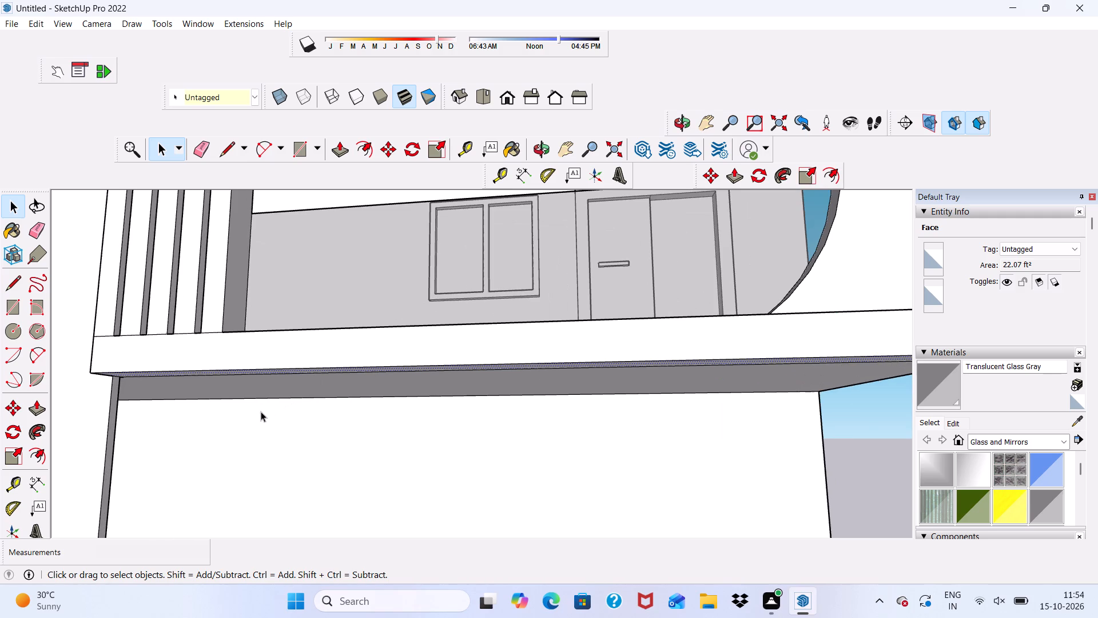
scroll(281, 419, down, 5)
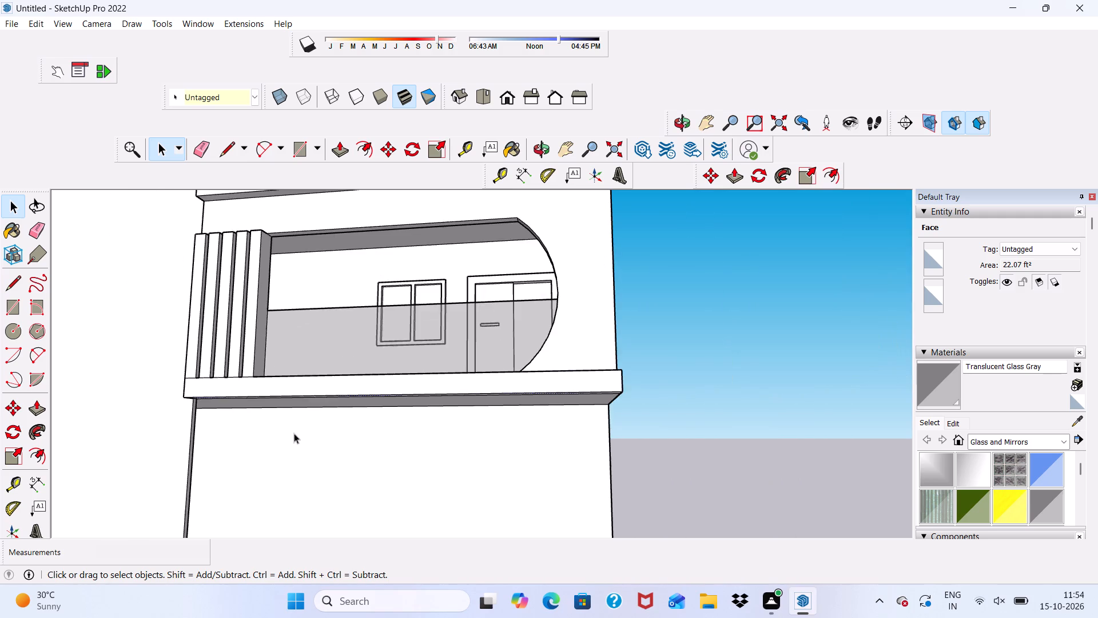
middle_drag(298, 424, 317, 434)
middle_drag(335, 351, 319, 264)
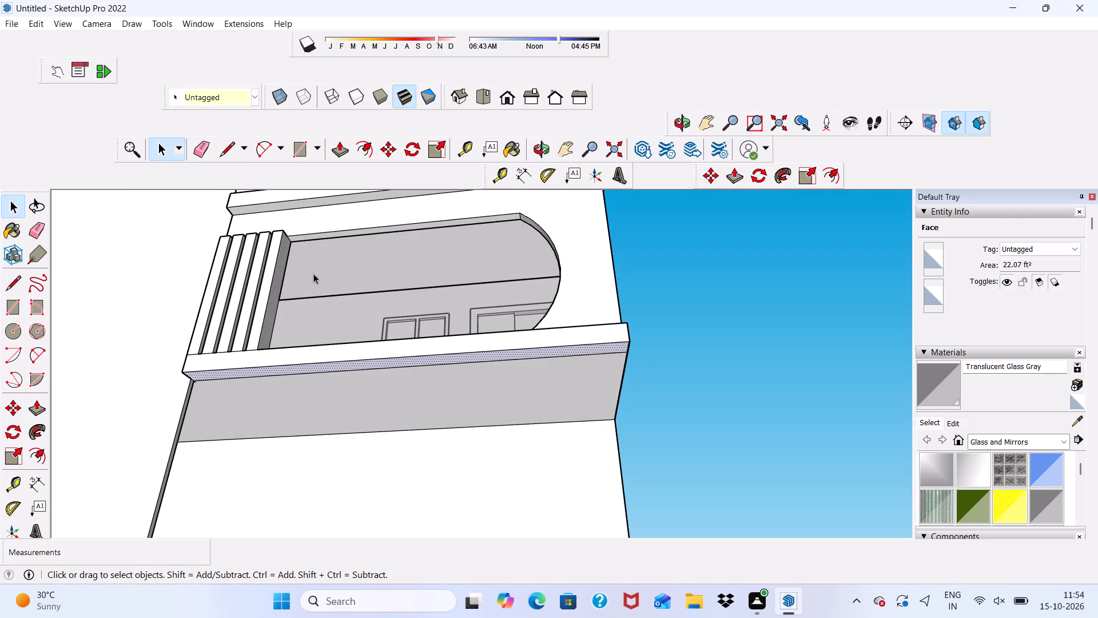
scroll(201, 233, up, 2)
click(782, 267)
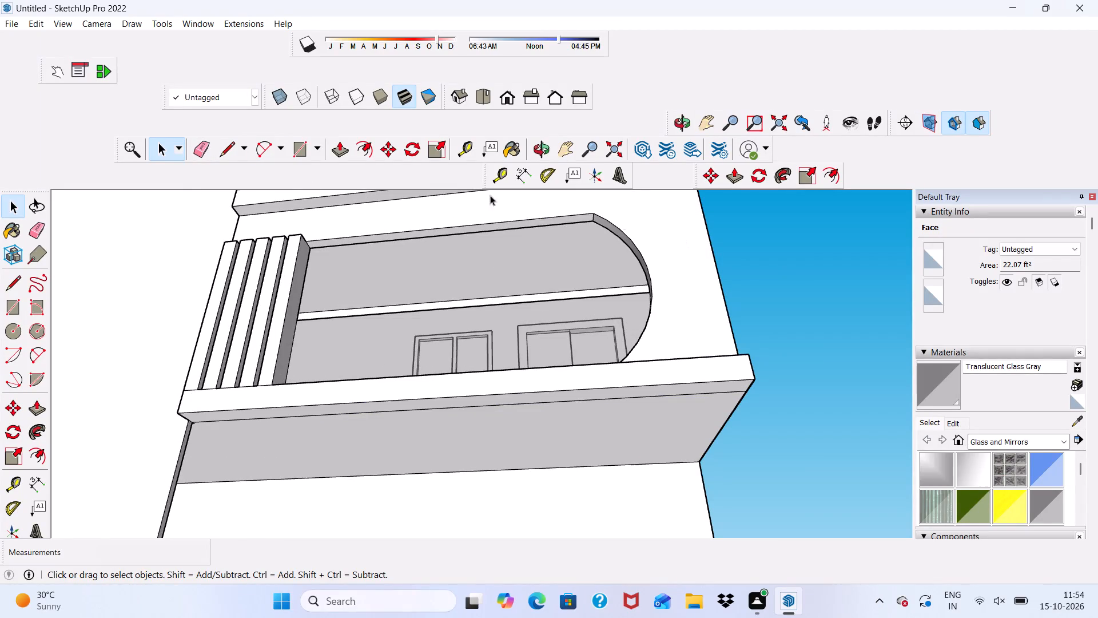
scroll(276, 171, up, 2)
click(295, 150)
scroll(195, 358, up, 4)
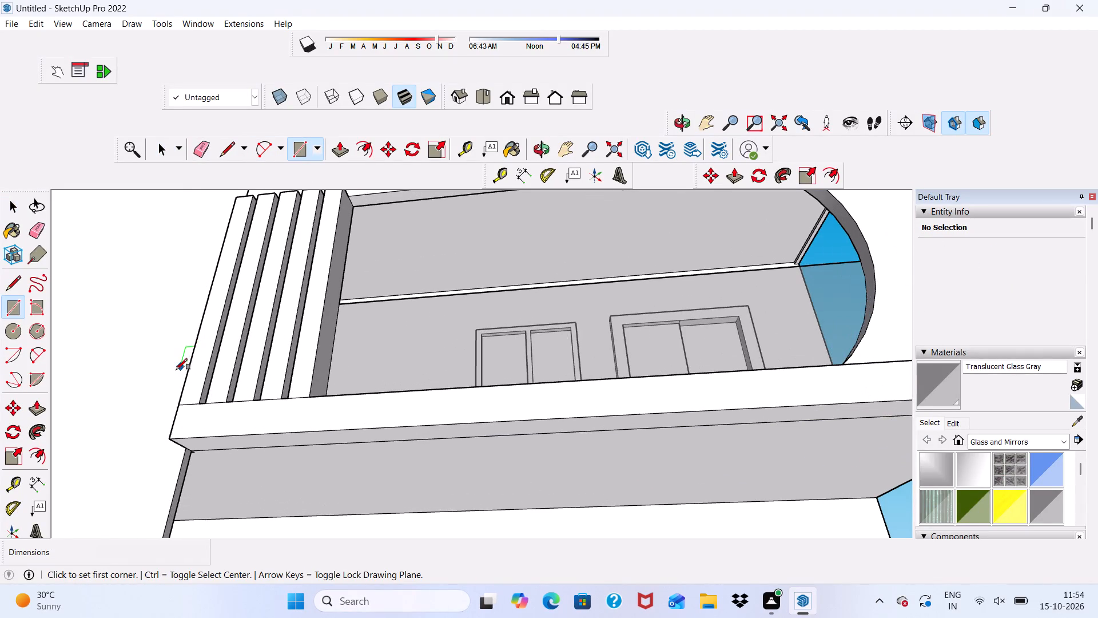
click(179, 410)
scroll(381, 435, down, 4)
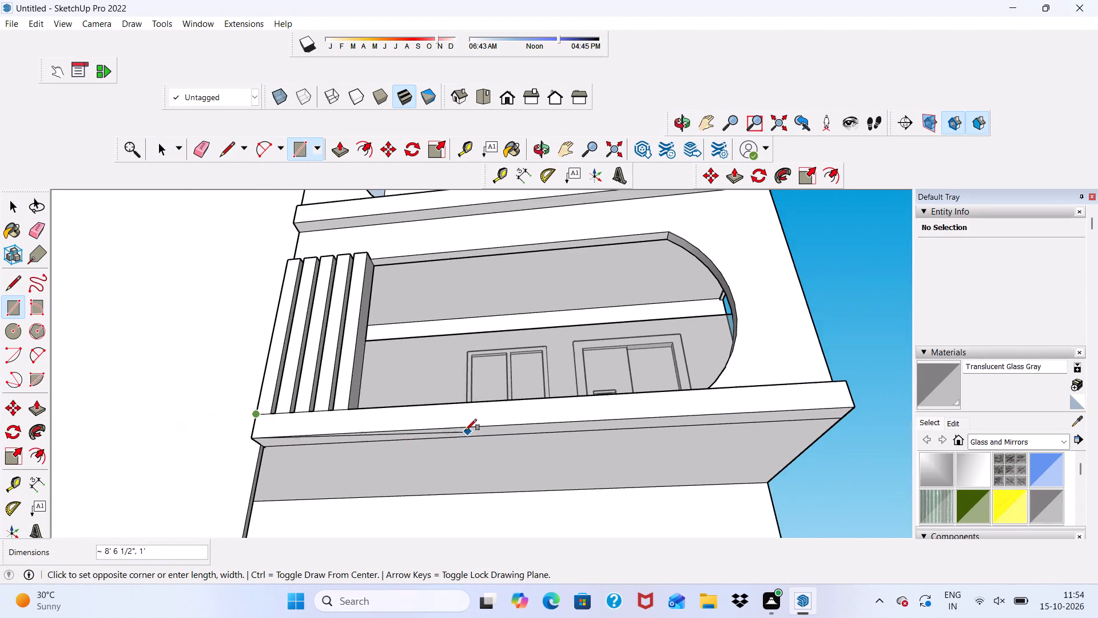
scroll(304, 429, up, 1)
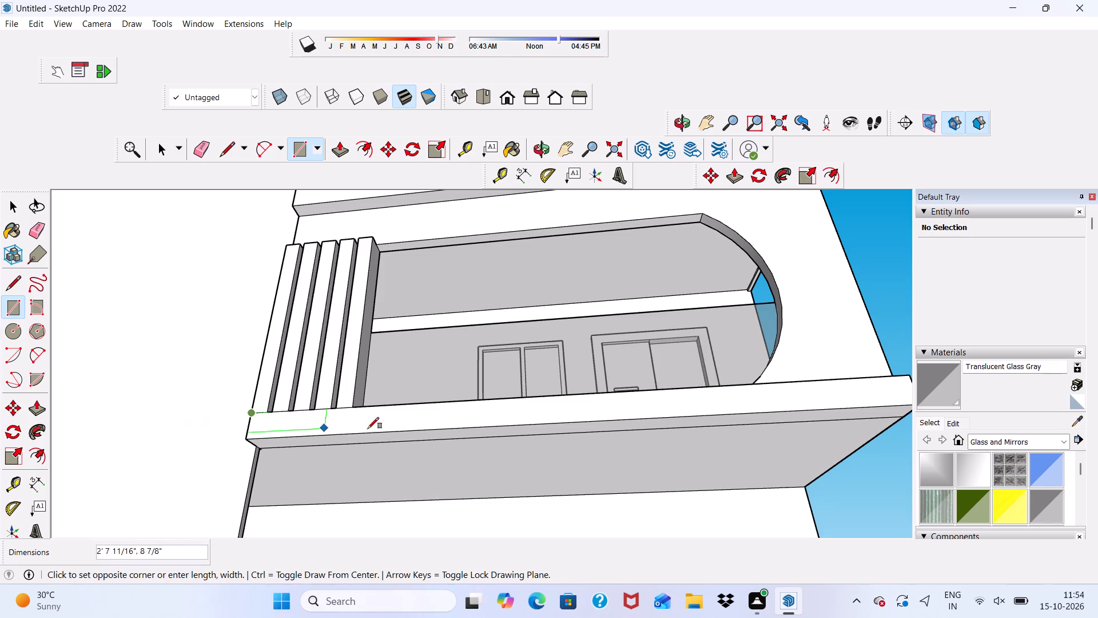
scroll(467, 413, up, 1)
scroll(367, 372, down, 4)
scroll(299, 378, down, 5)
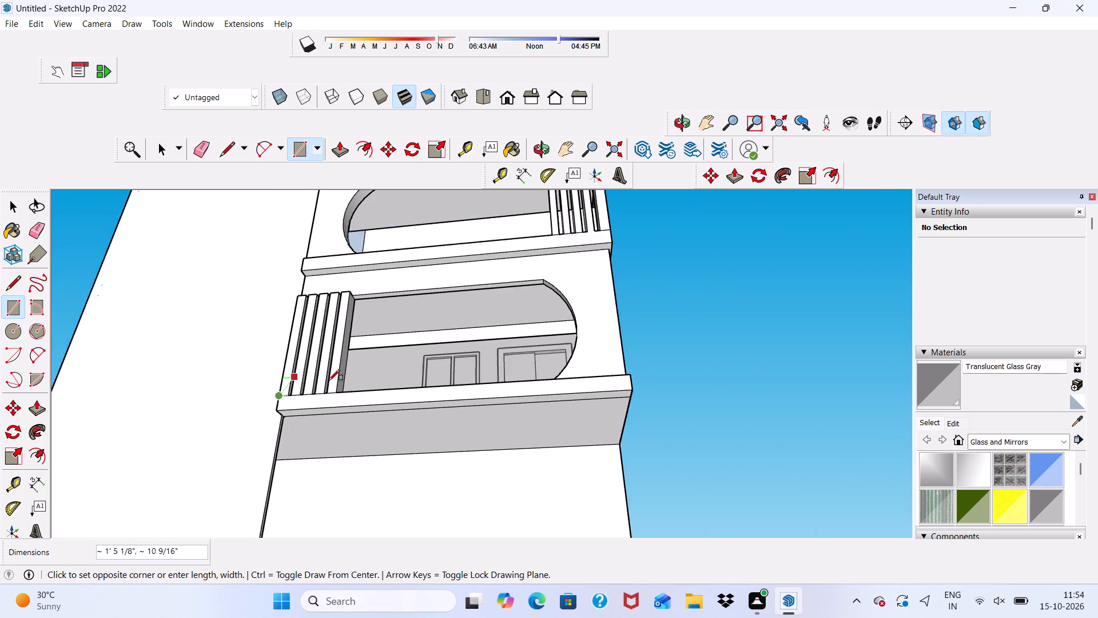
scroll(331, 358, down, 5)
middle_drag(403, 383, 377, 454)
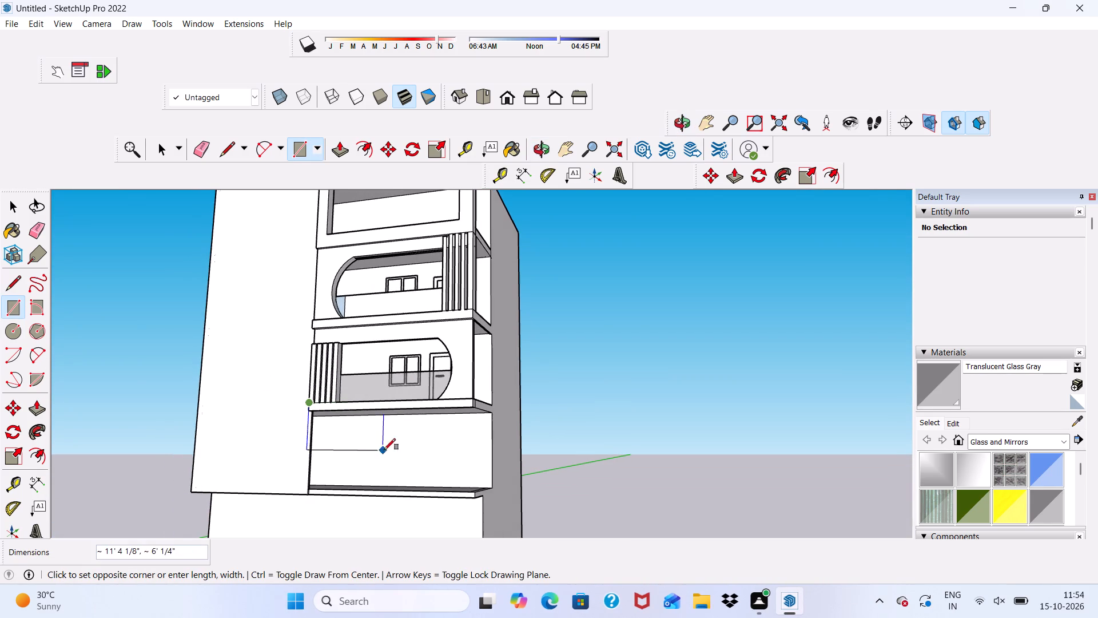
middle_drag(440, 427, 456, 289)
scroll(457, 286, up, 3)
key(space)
Push/Pull the narrow strip under the lower balcony slab's front edge downward about 2' to deepen the fascia.
scroll(363, 396, up, 3)
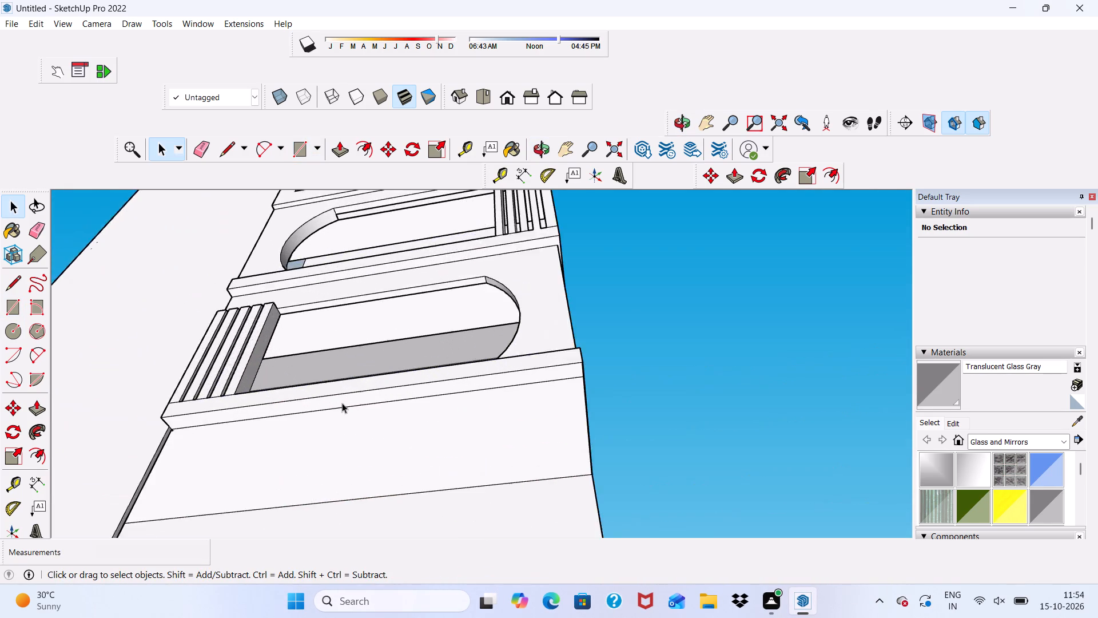
scroll(342, 403, up, 5)
click(304, 403)
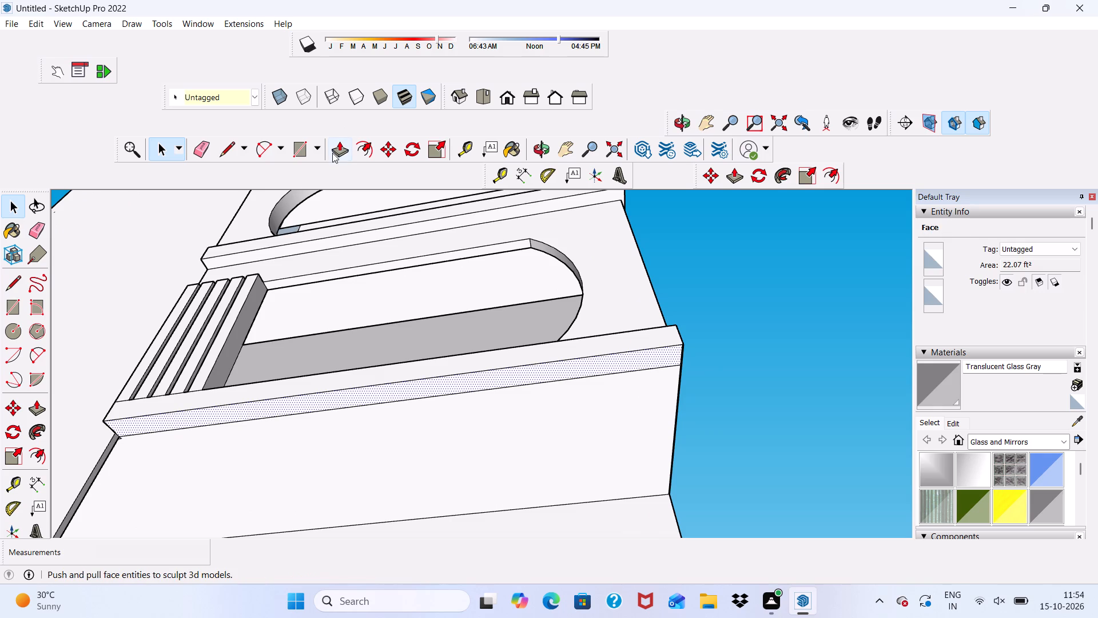
click(337, 148)
click(336, 391)
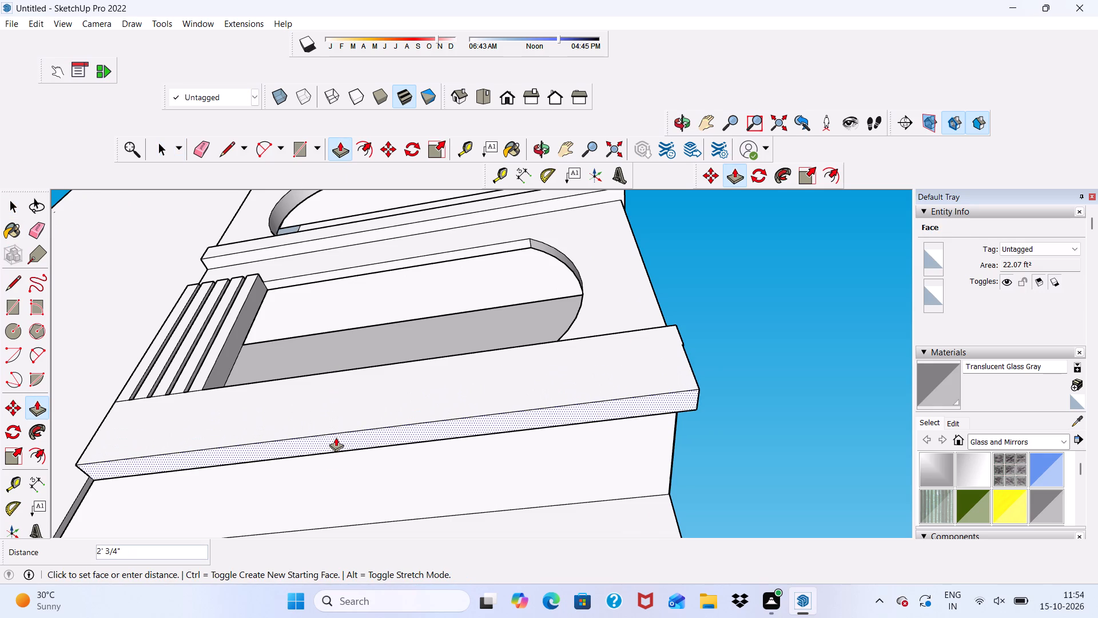
click(336, 437)
Erase the seam edge at the open-side end of the lower balcony's deepened fascia.
scroll(349, 370, down, 4)
middle_drag(367, 379, 408, 497)
scroll(290, 411, down, 4)
middle_drag(313, 402, 122, 411)
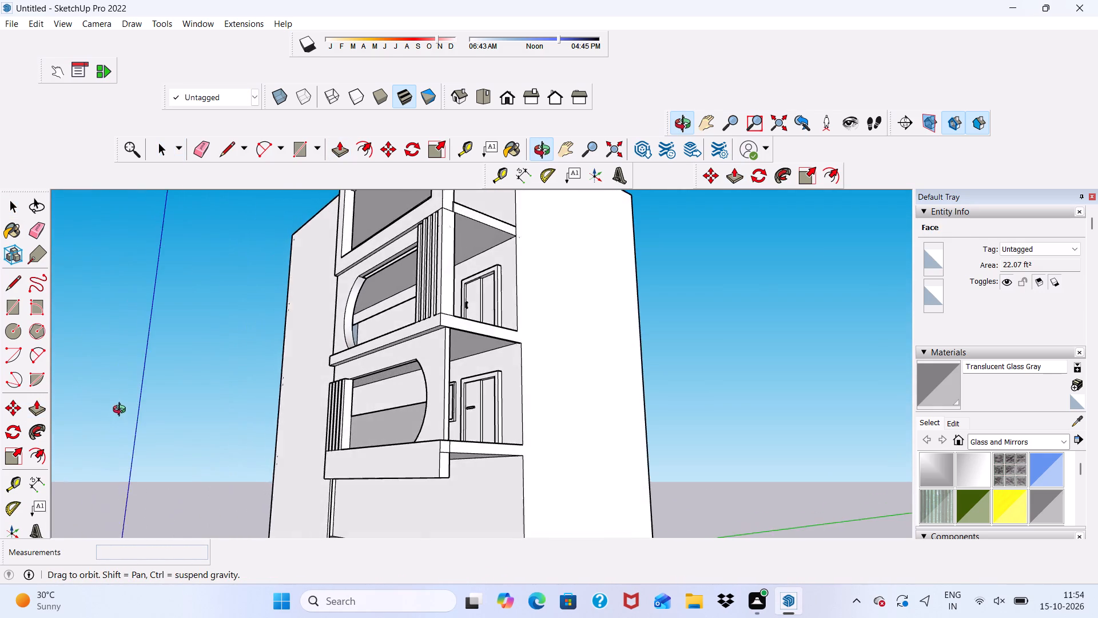
middle_drag(122, 411, 168, 393)
key(space)
click(199, 148)
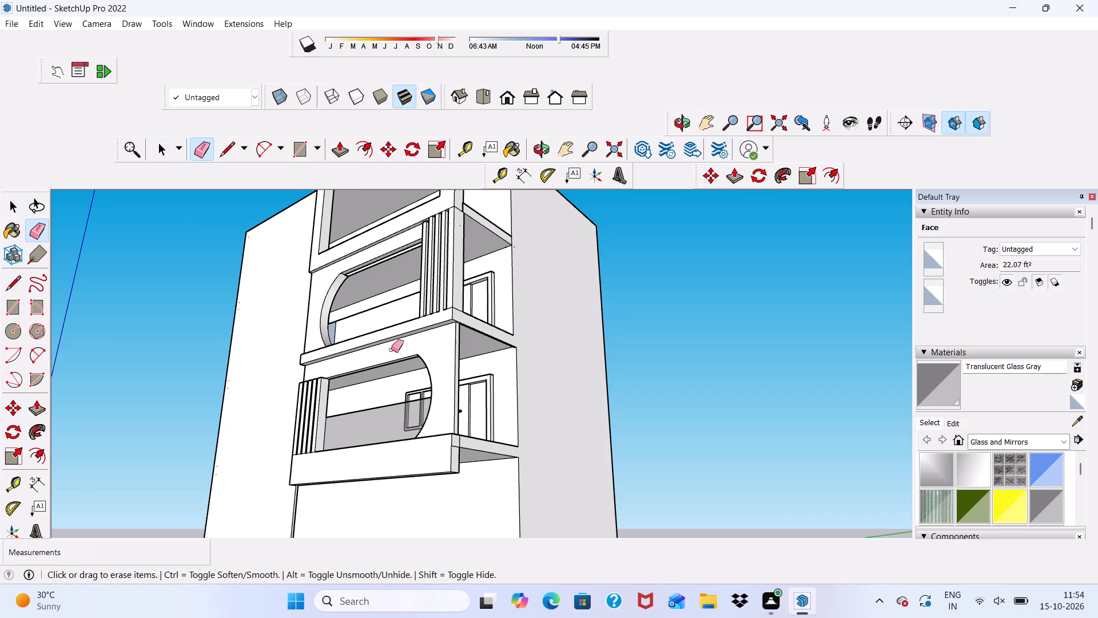
scroll(475, 455, up, 8)
click(443, 436)
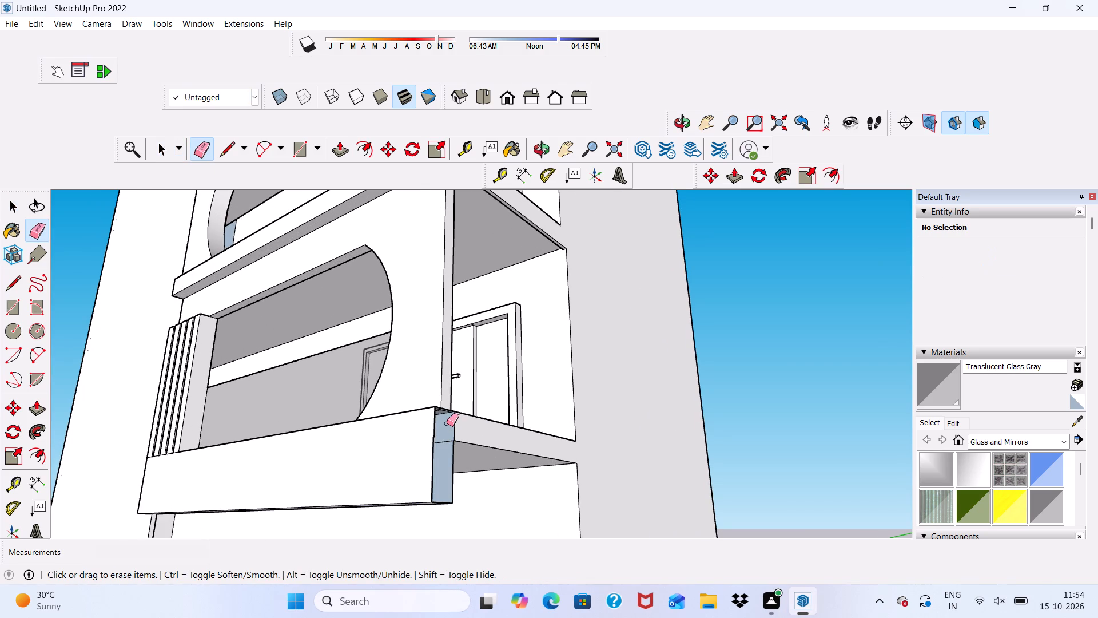
Undo the edge erasures at the open-side end of the lower balcony's deepened fascia.
key(ctrl+z)
scroll(456, 447, up, 8)
drag(455, 447, 468, 471)
key(space)
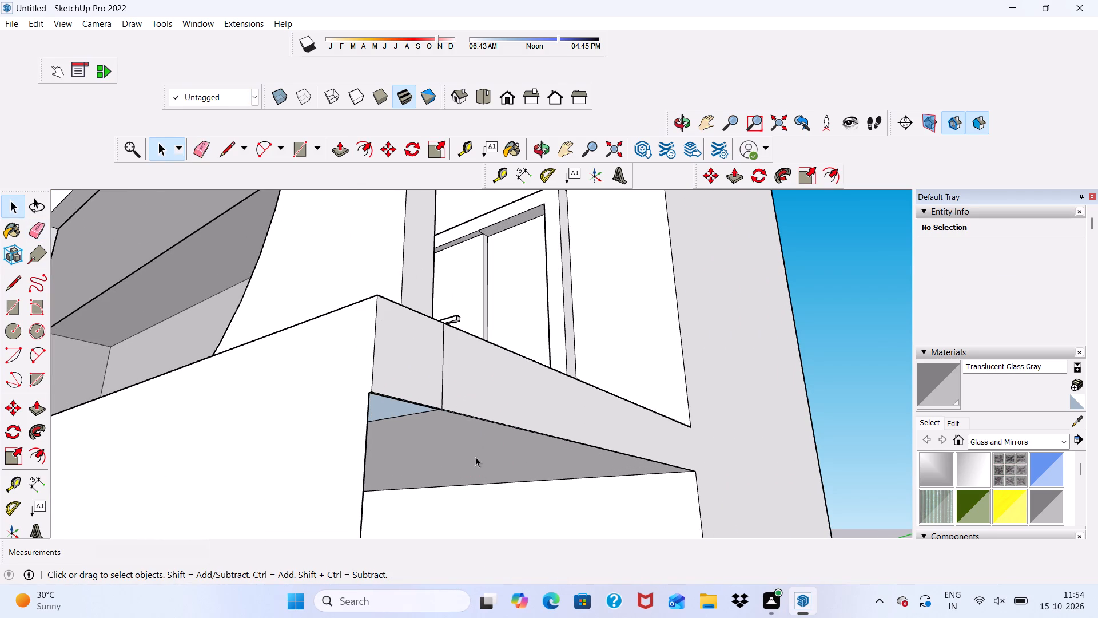
key(ctrl+z)
key(space)
Push/Pull the lower end face of the lower balcony's fascia flush with the slab end face above it.
click(390, 439)
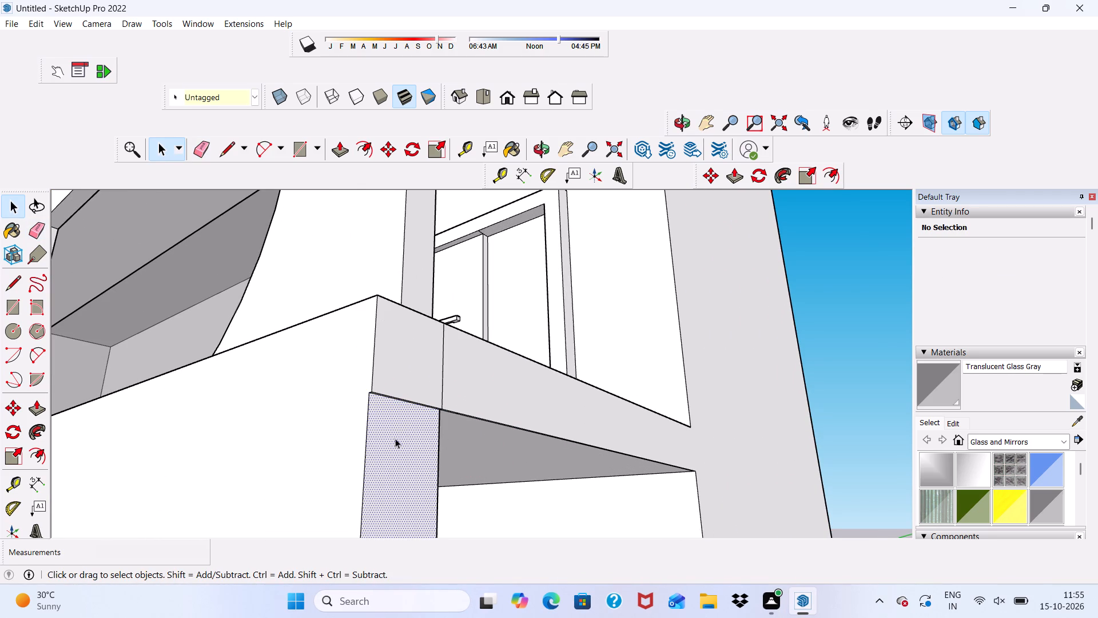
click(339, 145)
click(395, 435)
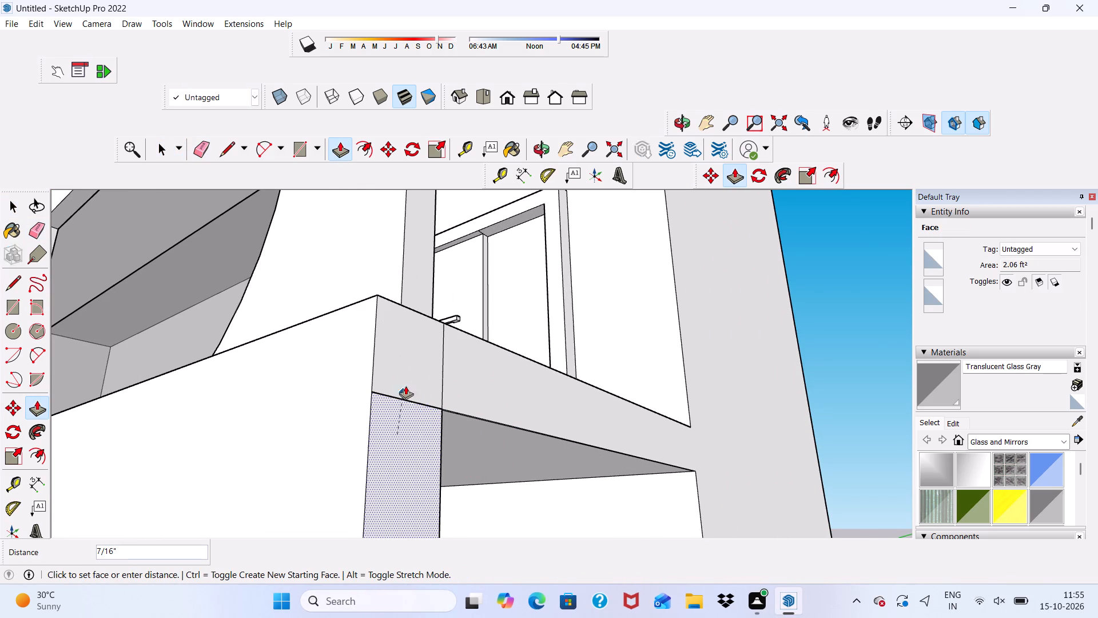
click(404, 369)
scroll(394, 389, down, 10)
key(space)
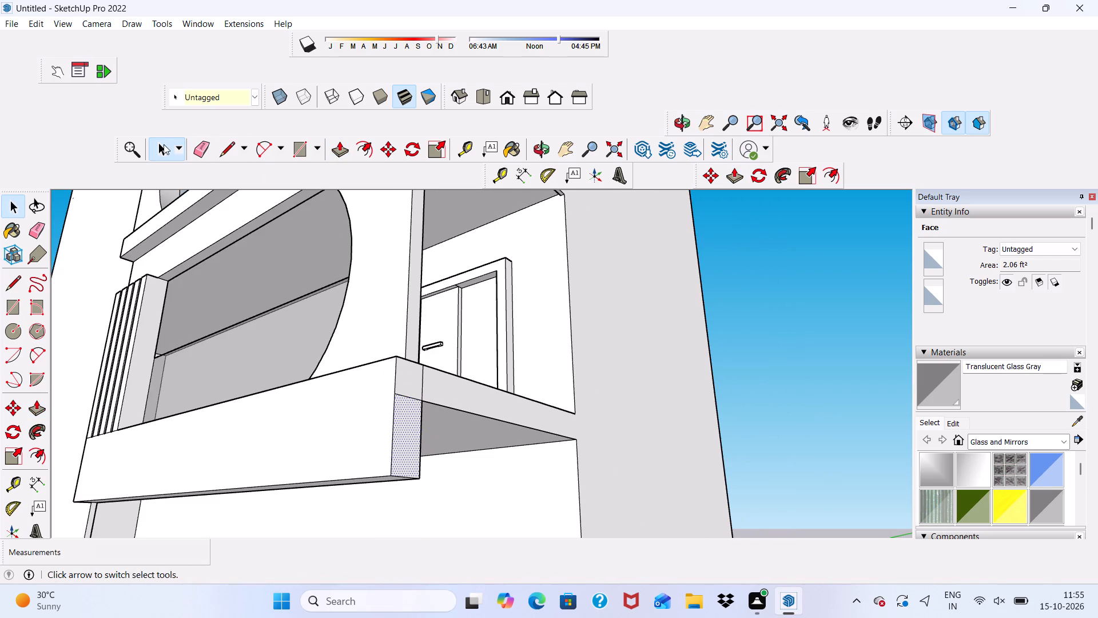
Erase the seam edge between the two flush end faces at the open side of the lower balcony's fascia.
click(196, 146)
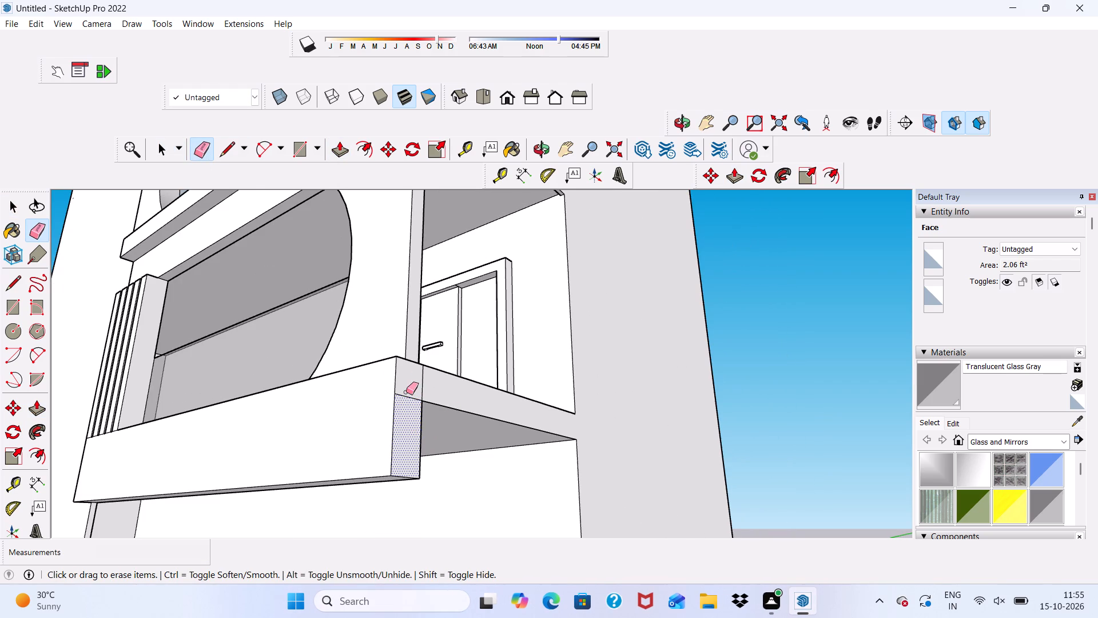
click(406, 392)
click(407, 401)
click(407, 396)
scroll(403, 395, down, 5)
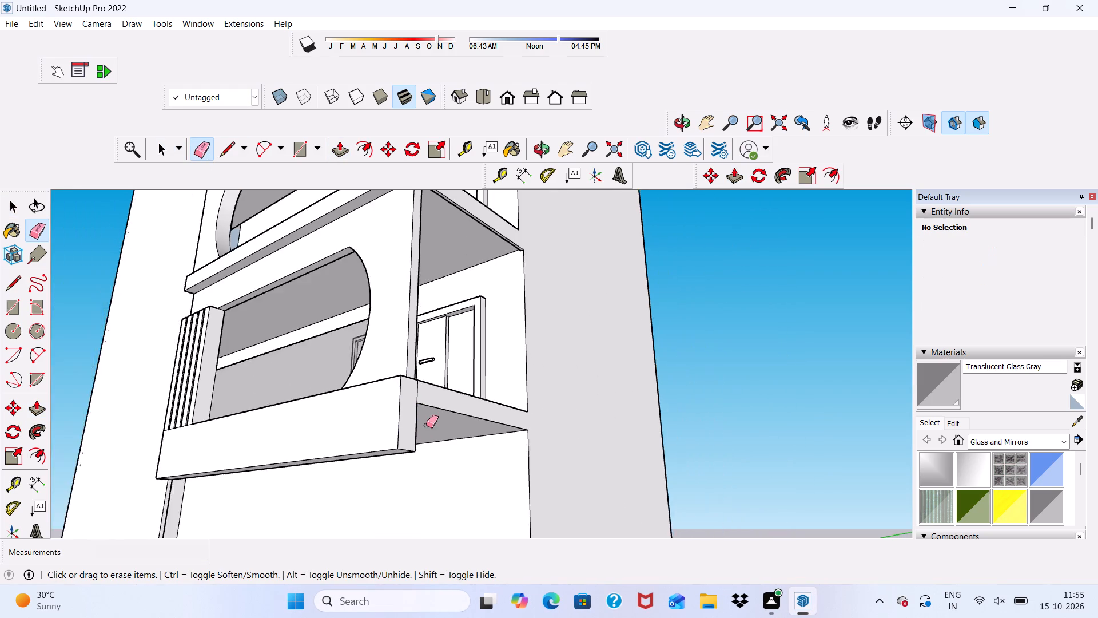
middle_drag(431, 427, 614, 427)
key(space)
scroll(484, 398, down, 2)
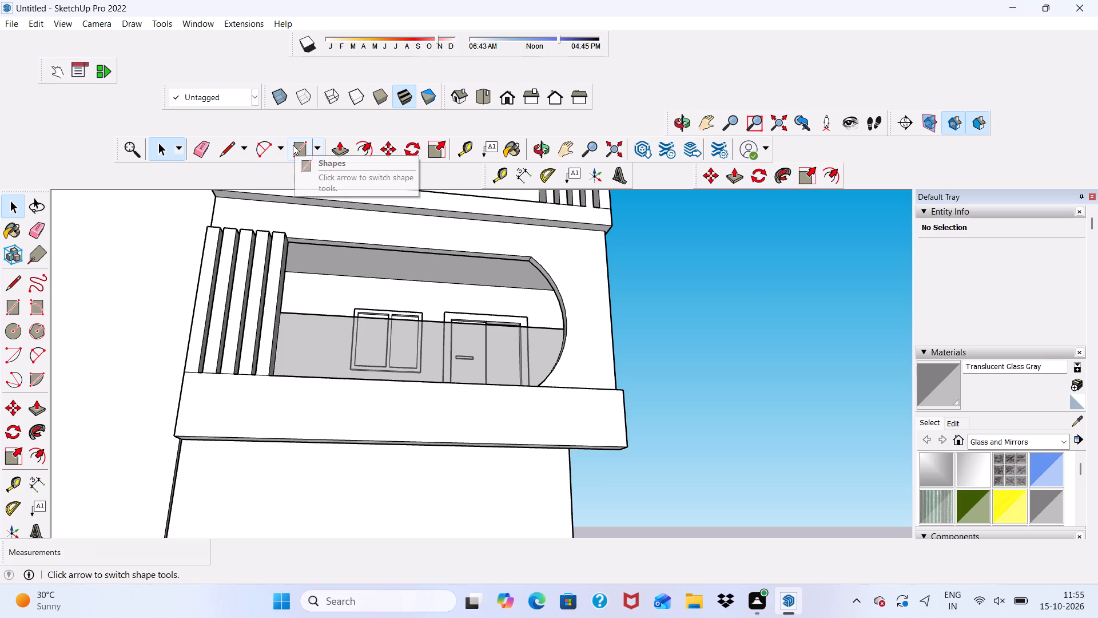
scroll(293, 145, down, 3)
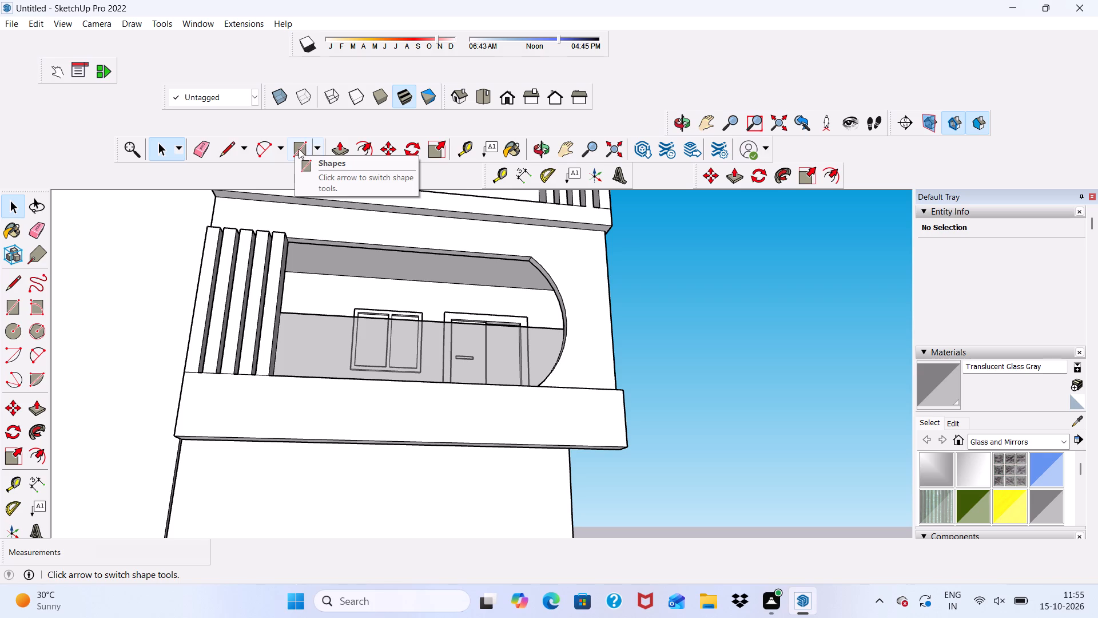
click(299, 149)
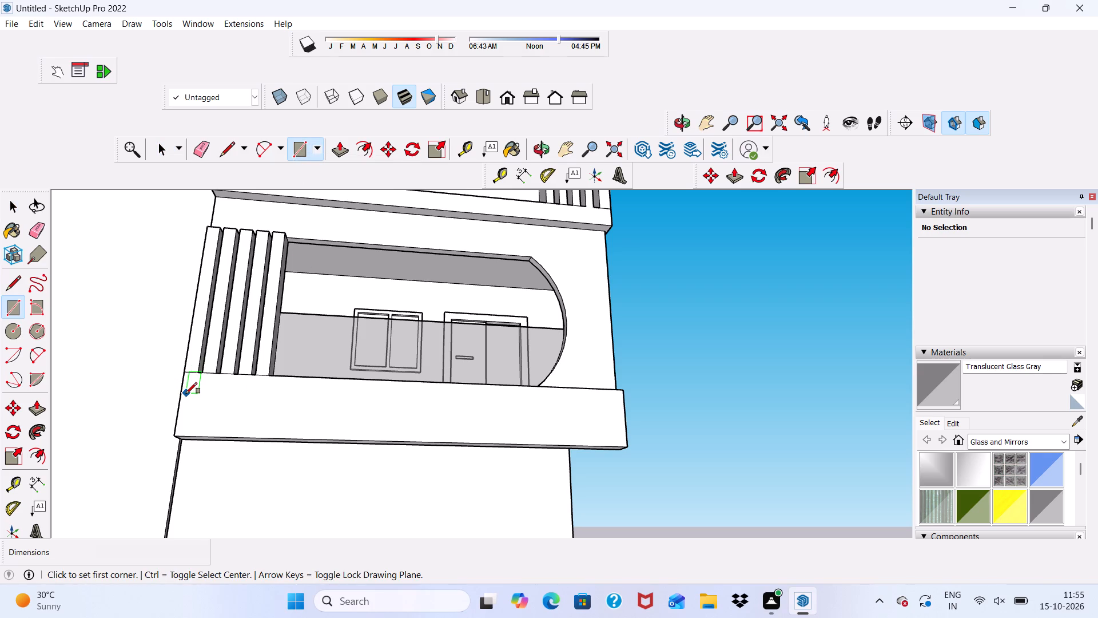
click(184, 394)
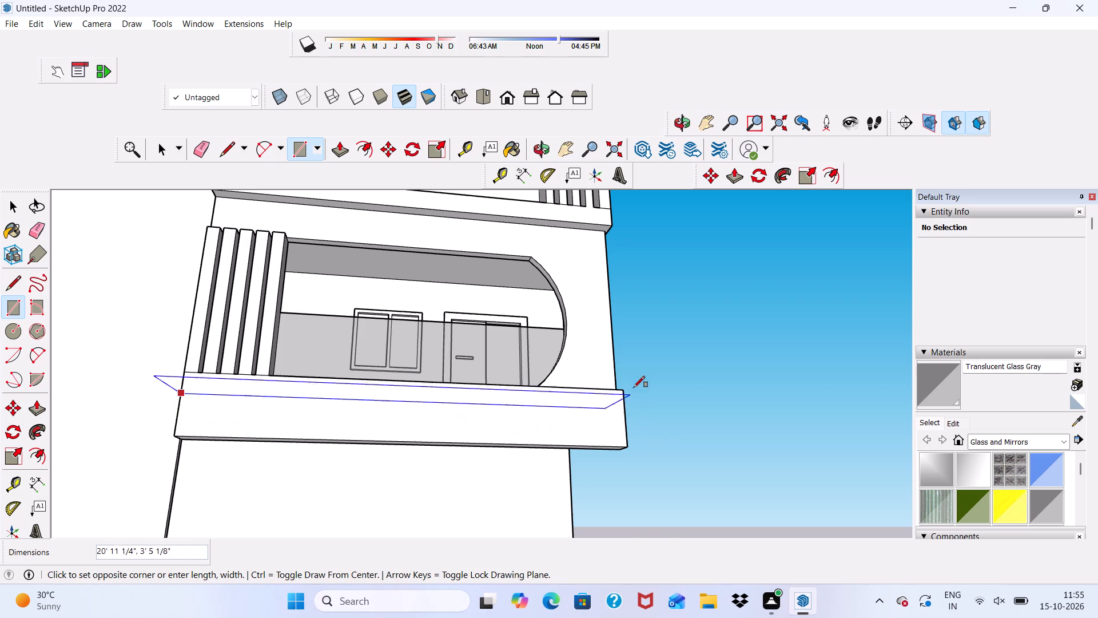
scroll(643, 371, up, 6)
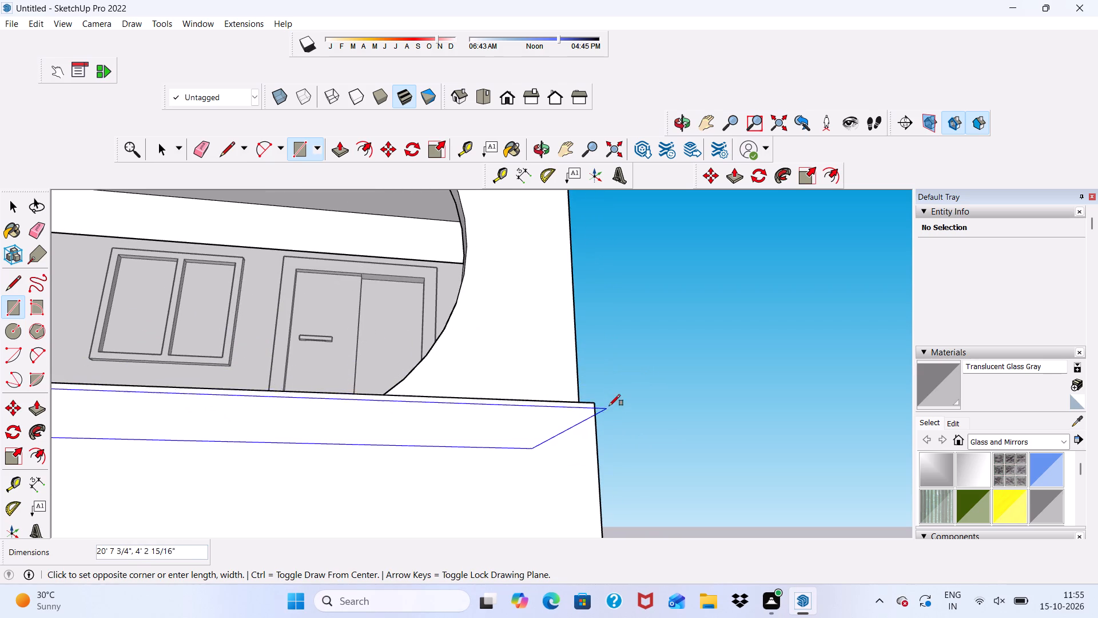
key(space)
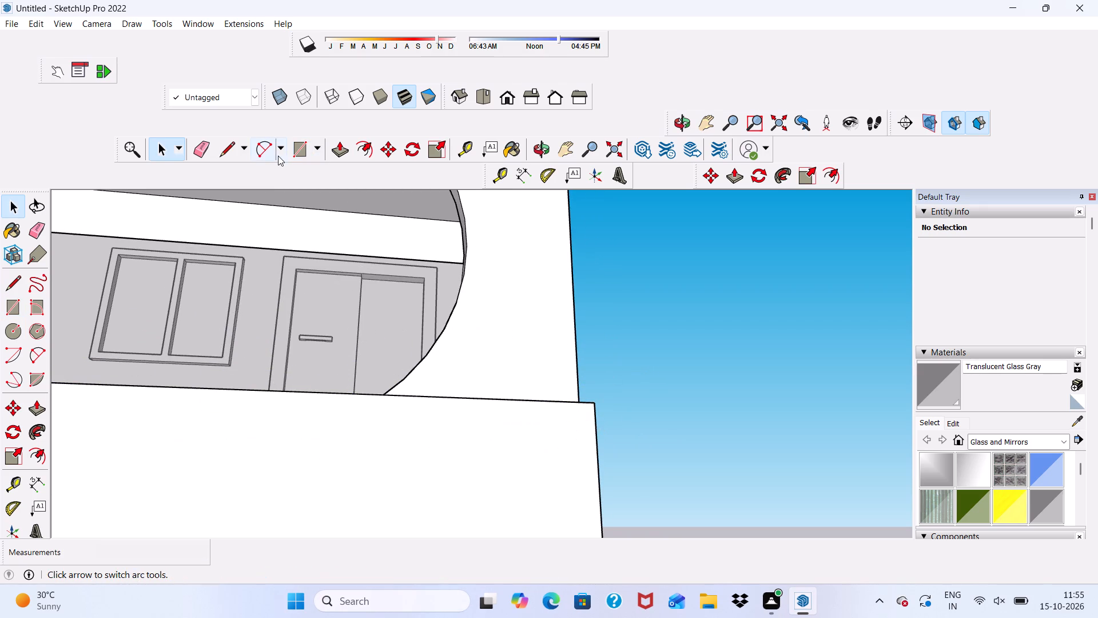
Draw a full-length rectangle, about 22' 1" long, over the upper half of the lower balcony's front fascia.
click(300, 142)
scroll(348, 238, down, 11)
scroll(146, 337, up, 3)
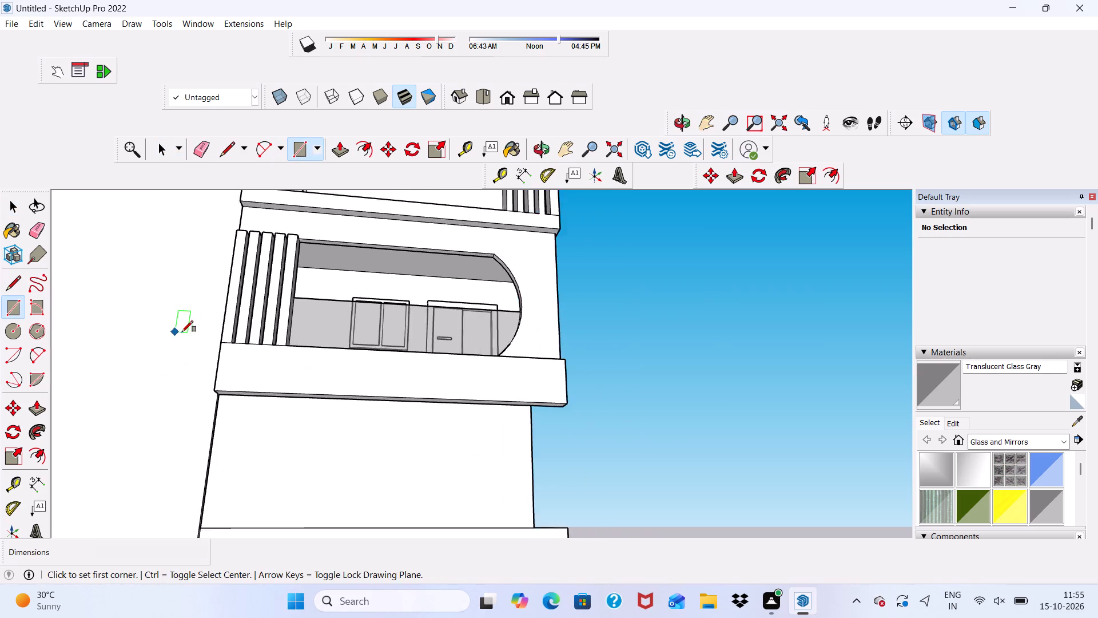
scroll(182, 332, up, 2)
scroll(245, 353, up, 3)
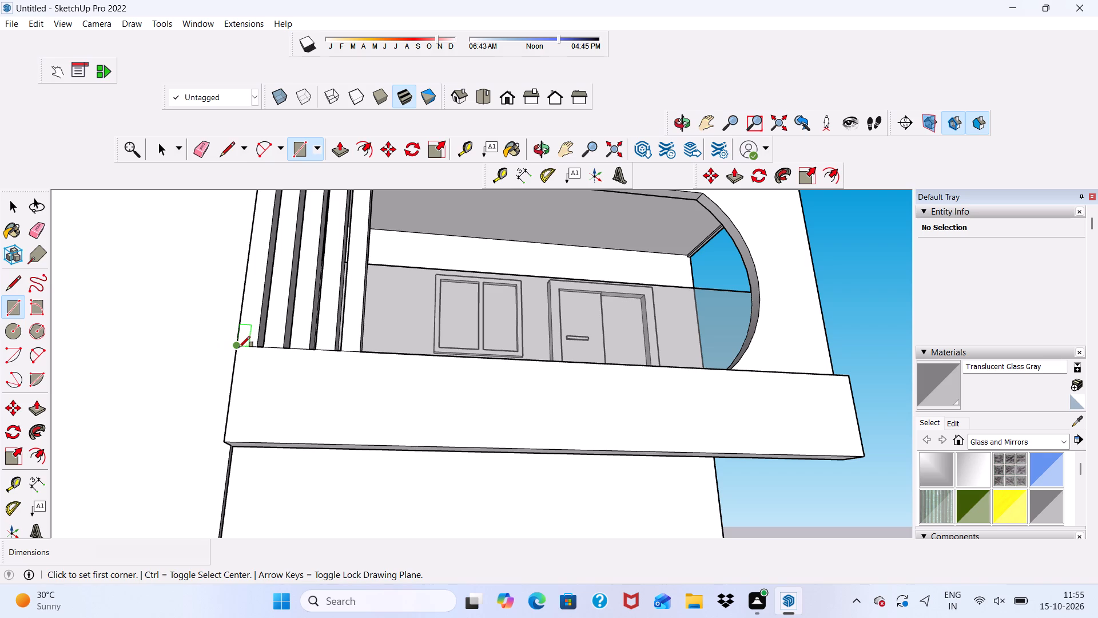
click(237, 346)
scroll(236, 374, down, 4)
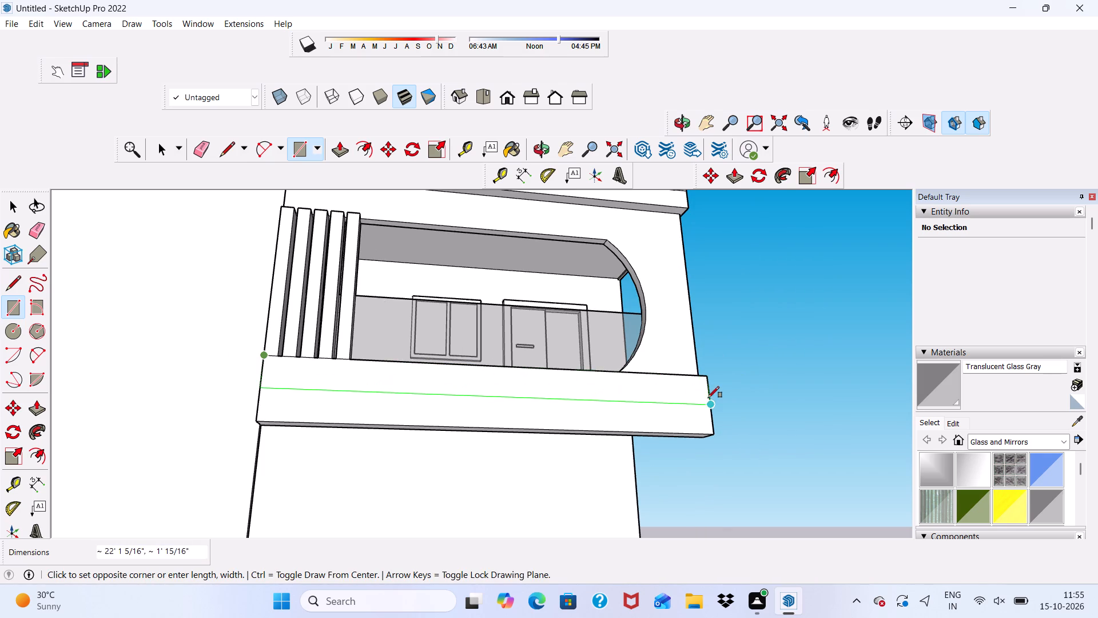
click(709, 399)
key(space)
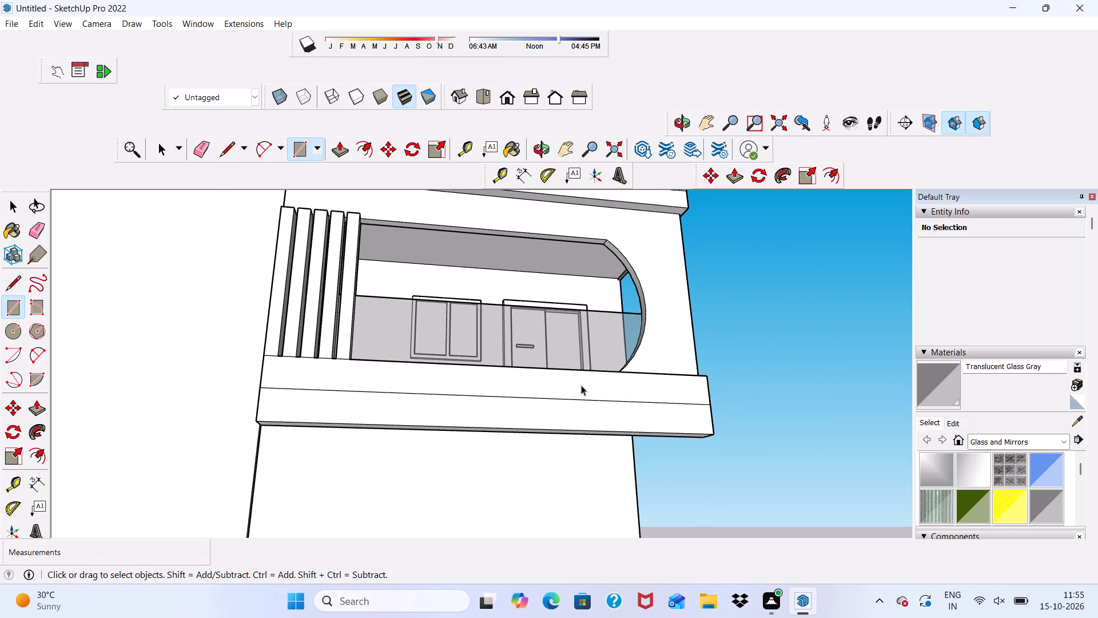
Push/Pull the upper half of the lower balcony's front fascia outward 9".
scroll(483, 397, up, 3)
click(394, 378)
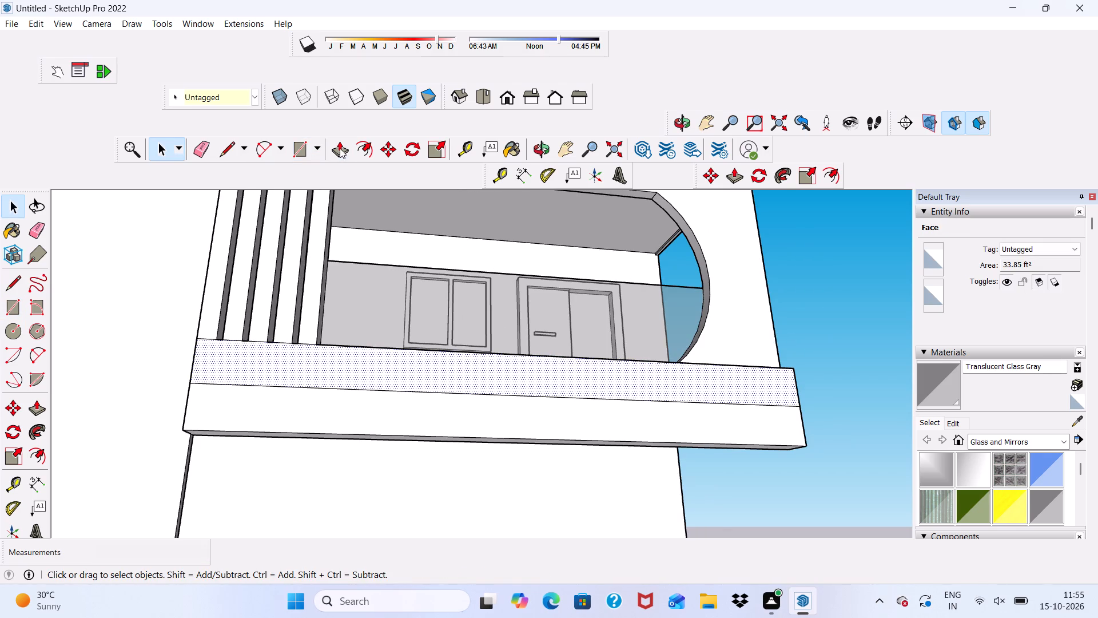
click(340, 148)
click(283, 354)
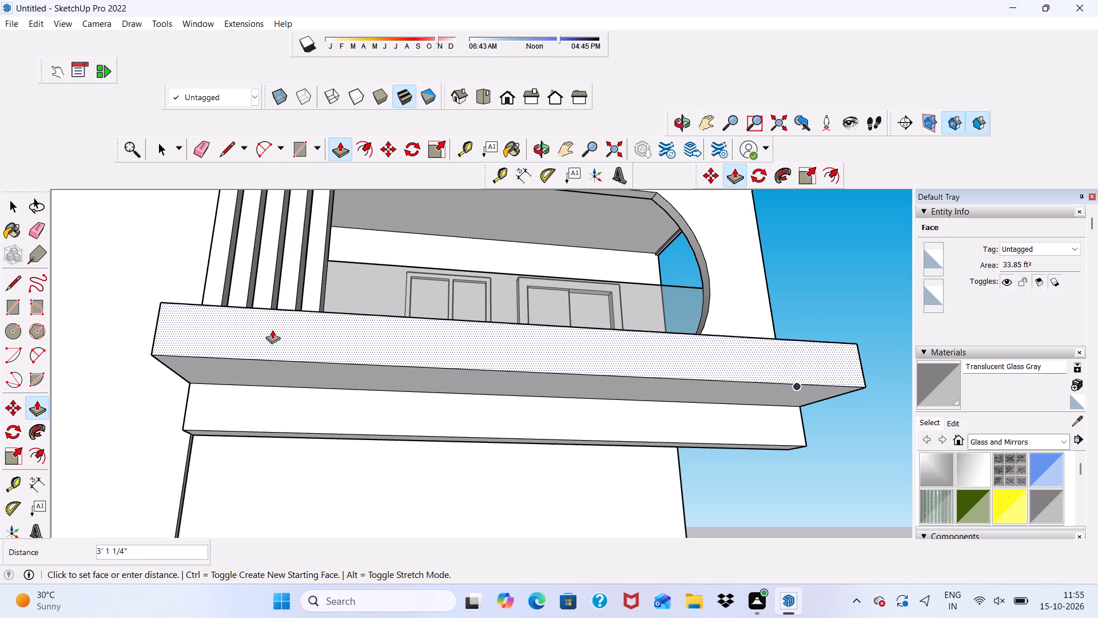
text(9")
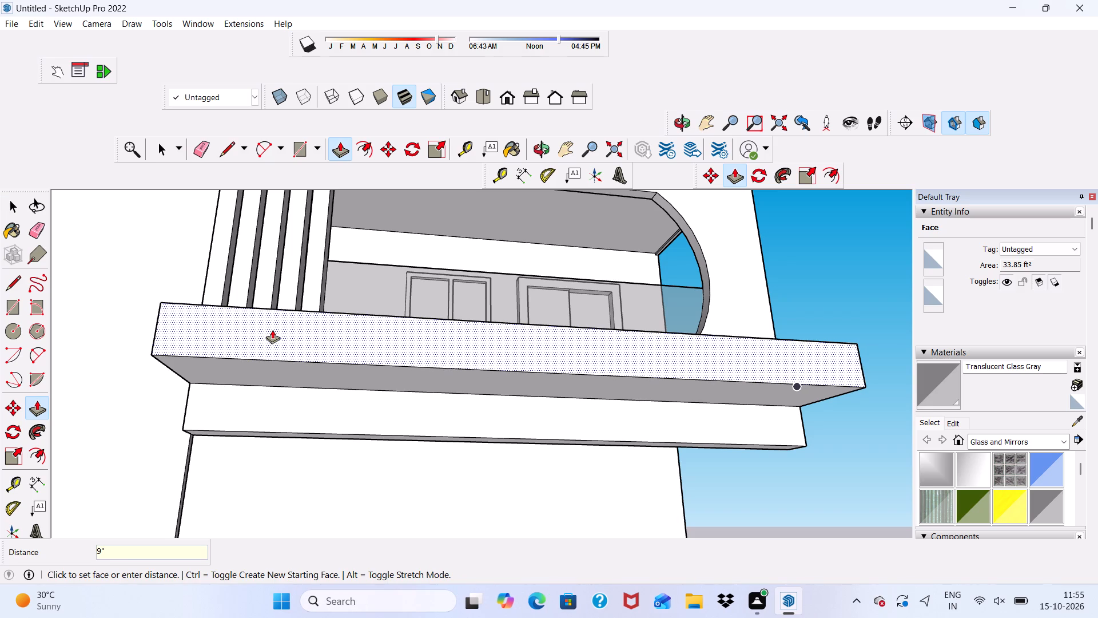
key(Return)
scroll(291, 345, down, 3)
middle_drag(335, 370, 325, 397)
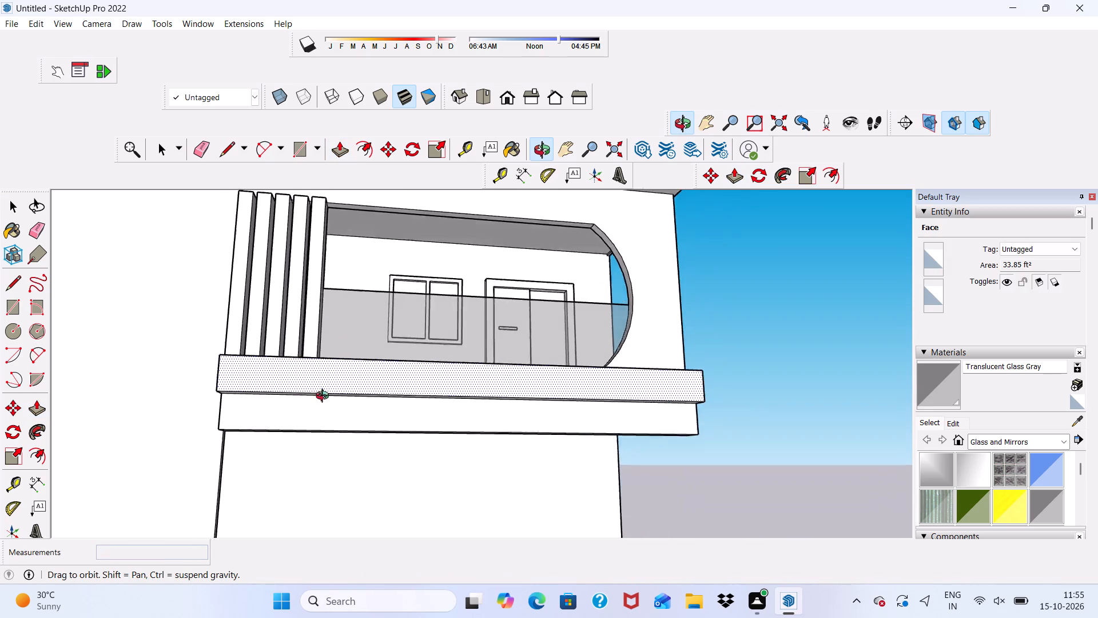
middle_drag(325, 397, 230, 354)
key(space)
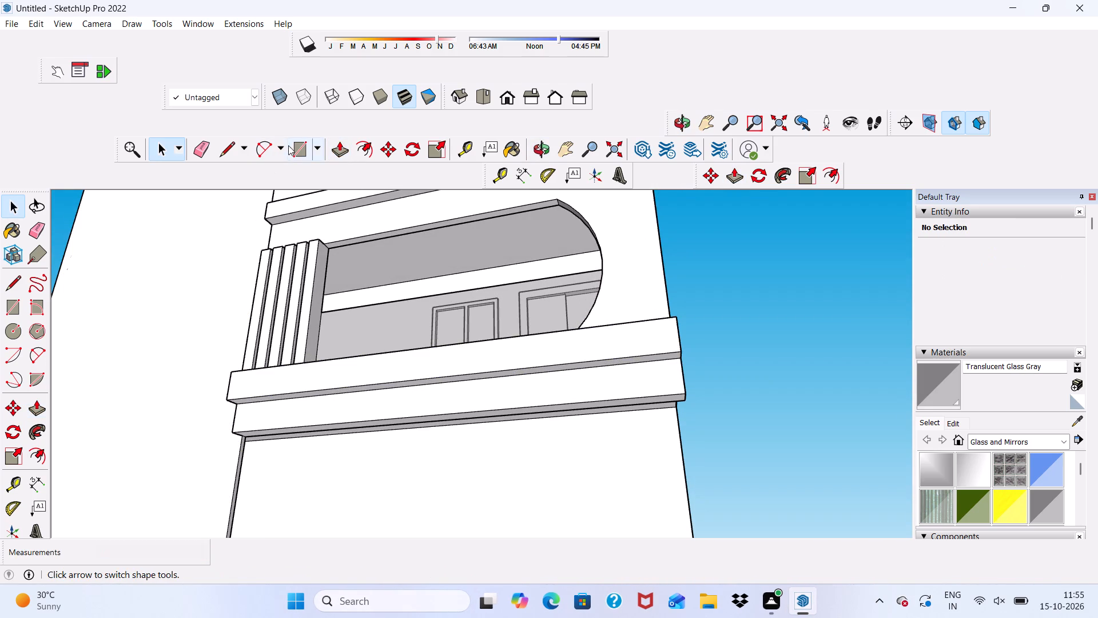
Draw a rectangle about 1' 9 3/4" by 9" on the underside of the projecting fascia band, at its slat-side end.
click(292, 145)
scroll(262, 439, up, 11)
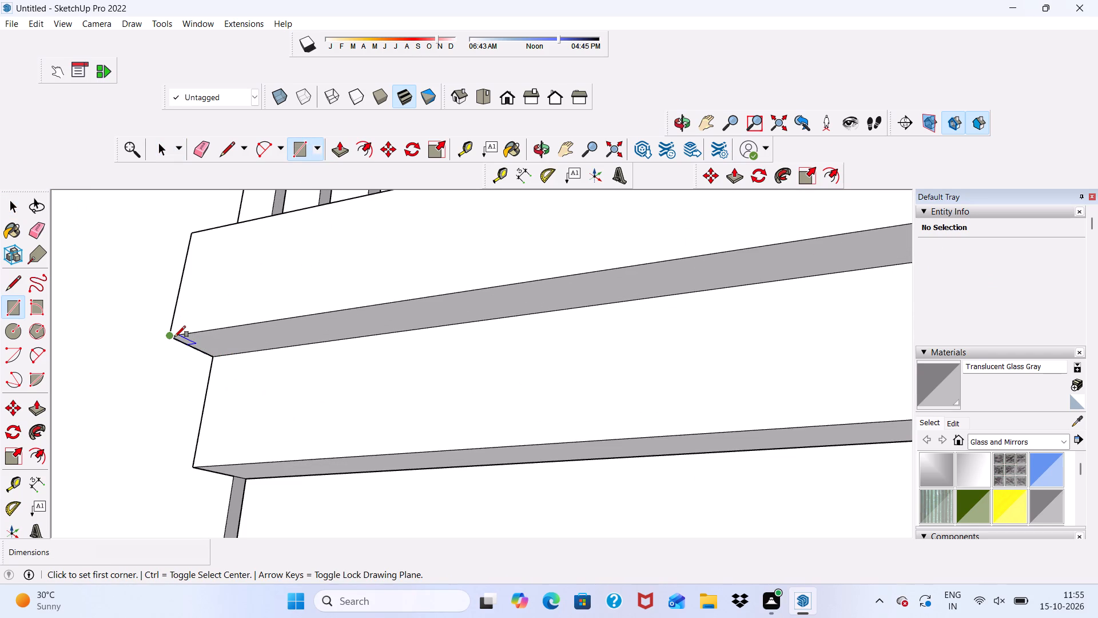
click(174, 338)
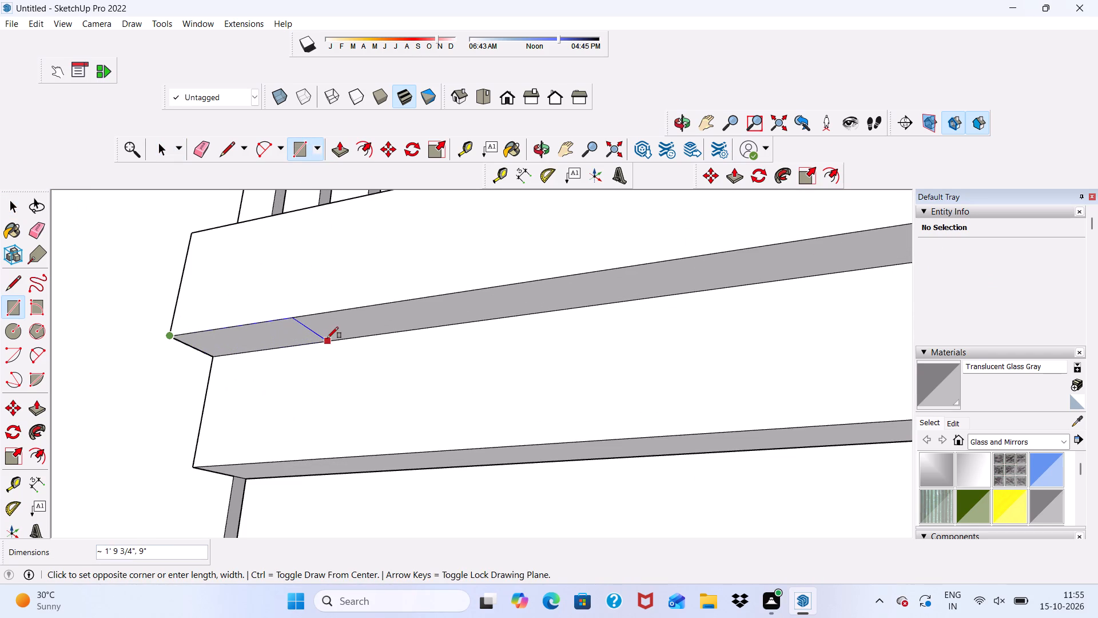
click(327, 338)
key(space)
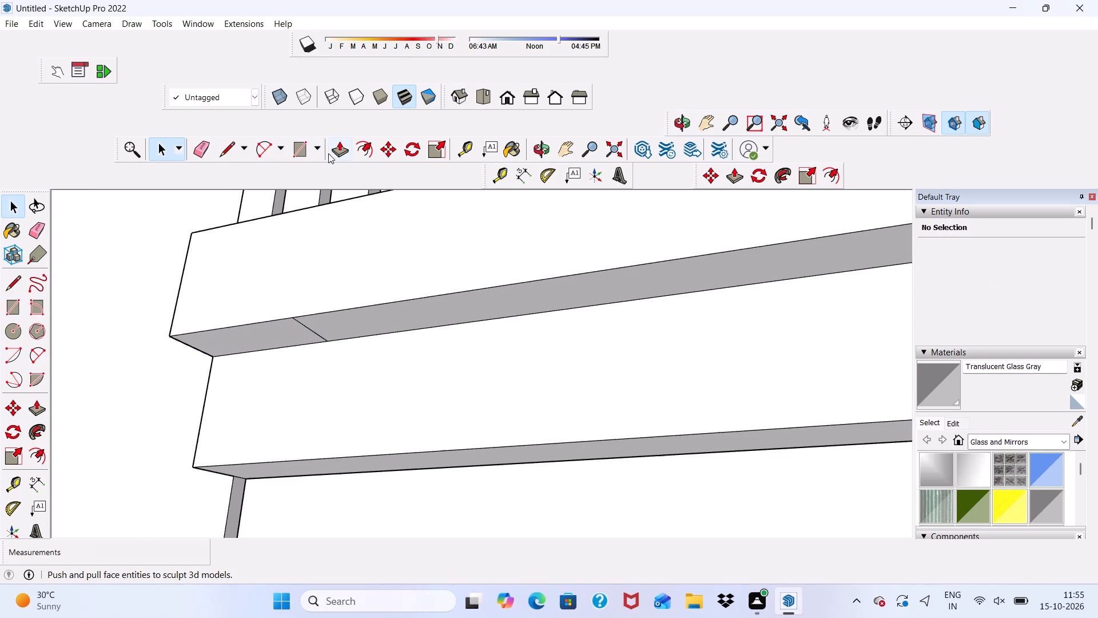
Push/Pull the small rectangle under the fascia band downward about 10' 1 1/2" to the slab below, forming a corner post.
click(339, 146)
click(273, 328)
scroll(275, 389, down, 4)
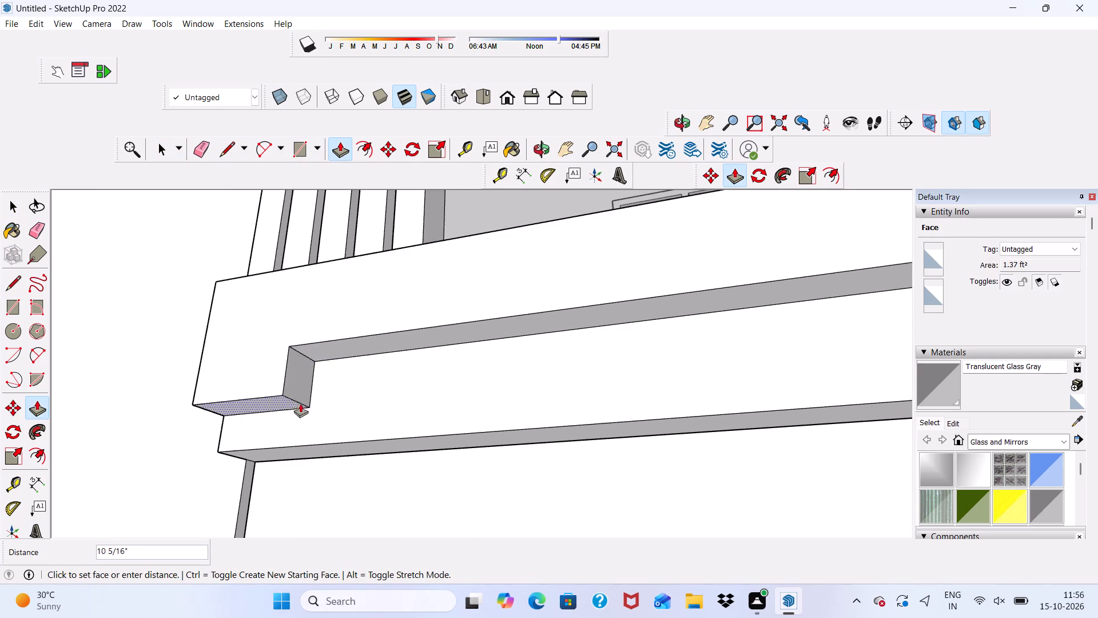
scroll(300, 403, down, 16)
scroll(351, 519, down, 1)
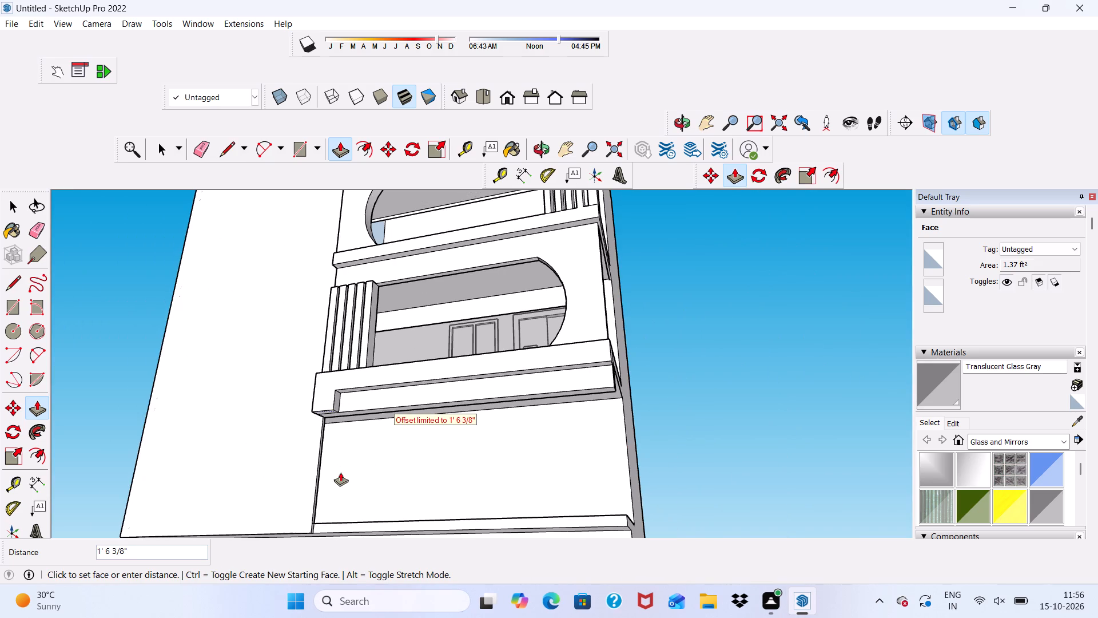
scroll(353, 522, up, 3)
scroll(341, 449, down, 5)
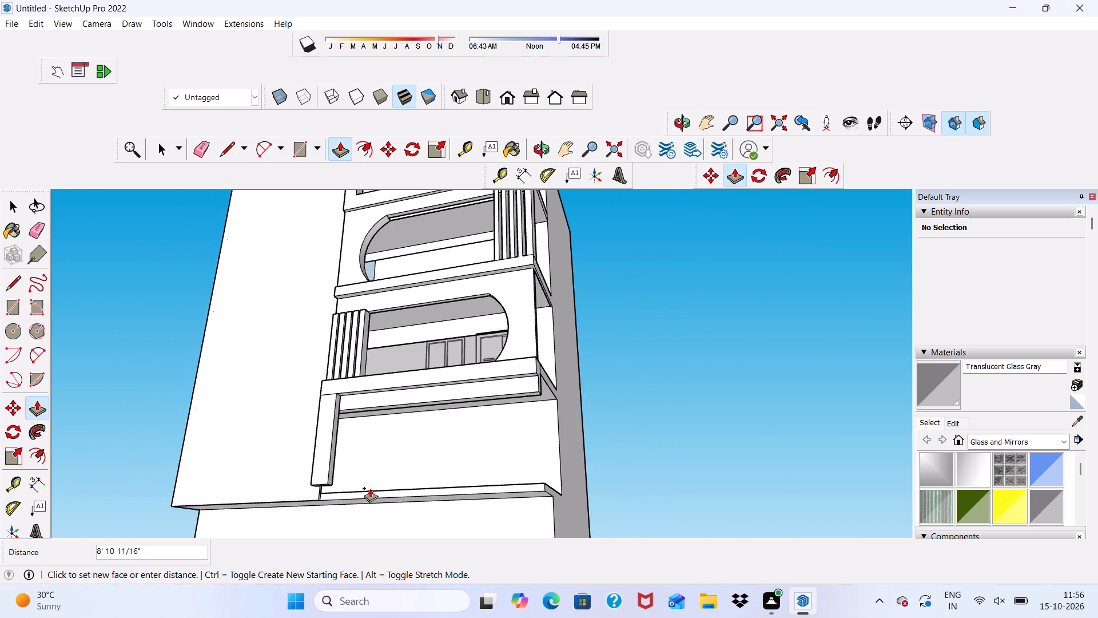
scroll(364, 494, up, 8)
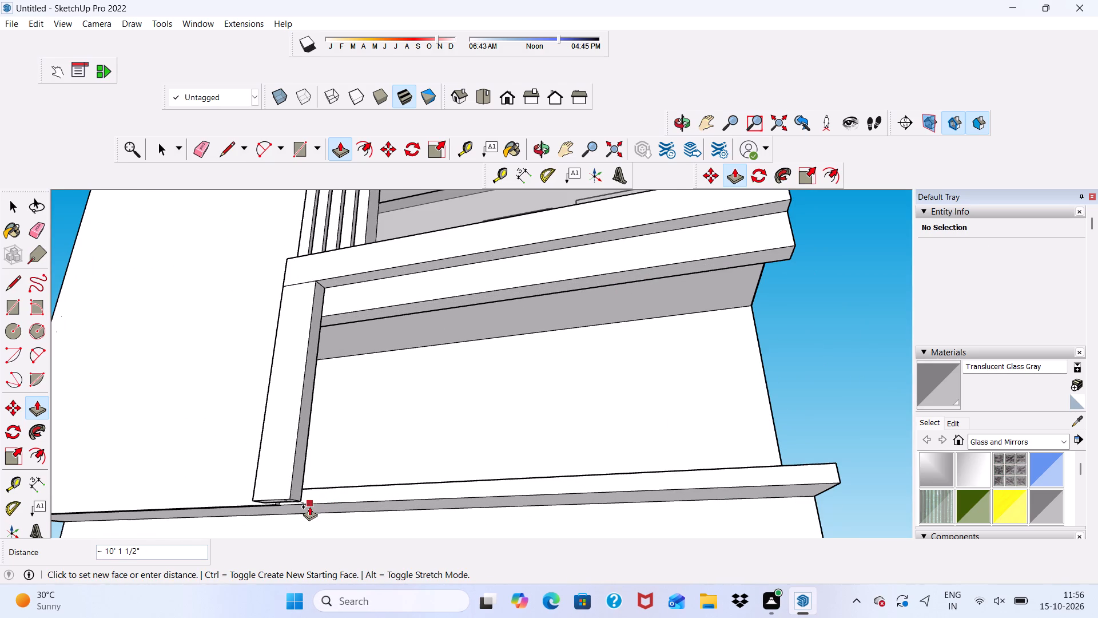
scroll(293, 450, down, 6)
middle_drag(343, 484, 367, 341)
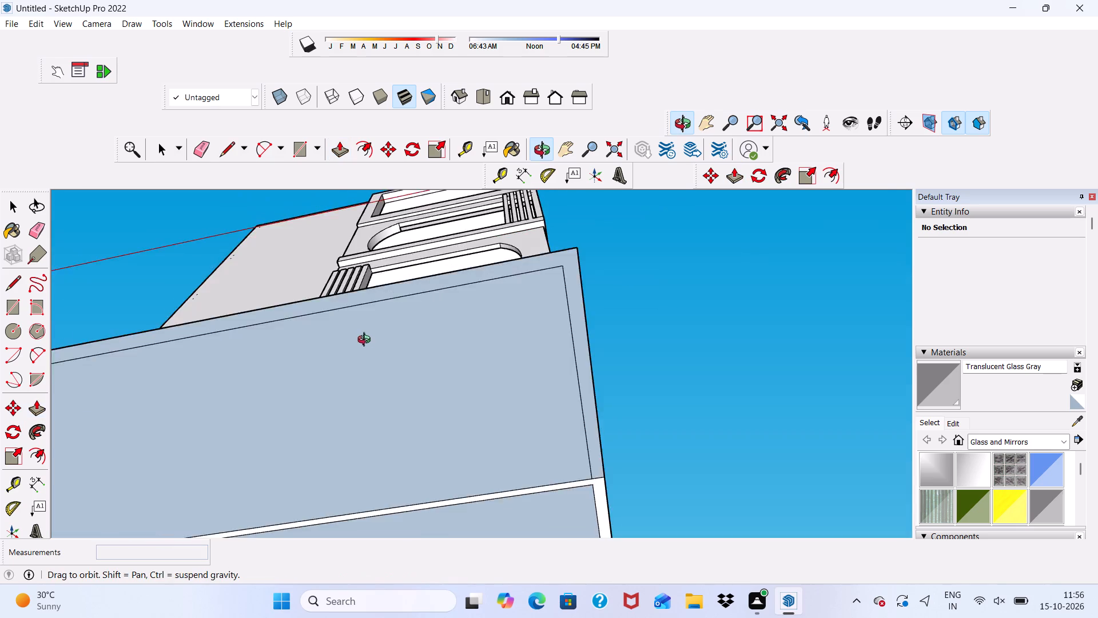
middle_drag(367, 341, 381, 409)
scroll(341, 455, up, 7)
scroll(324, 417, down, 1)
scroll(324, 417, up, 5)
scroll(244, 428, down, 2)
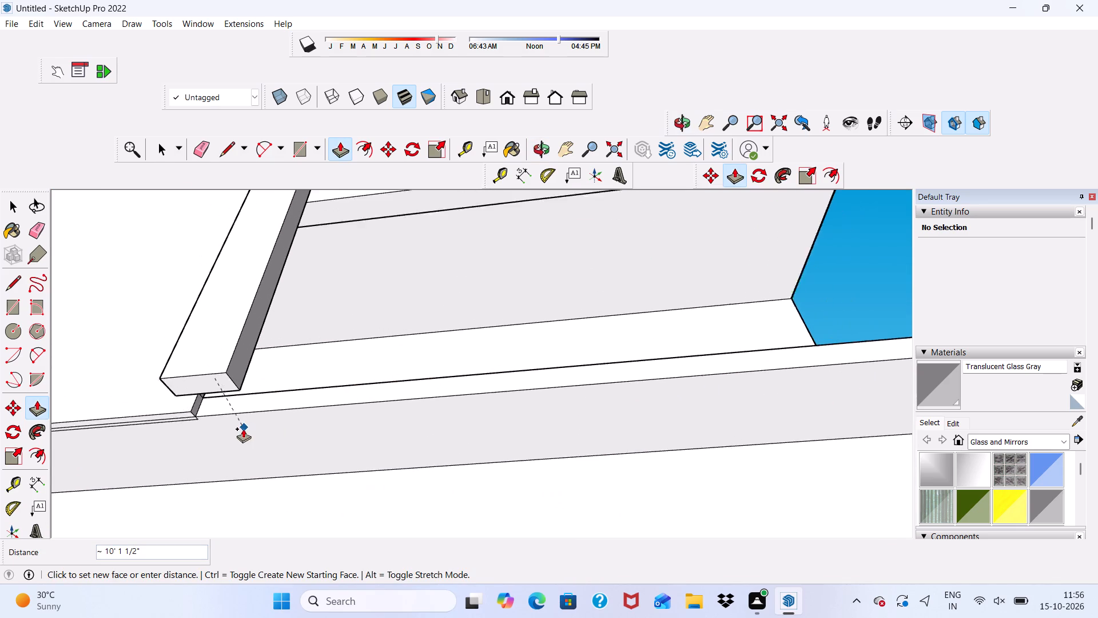
scroll(243, 429, down, 2)
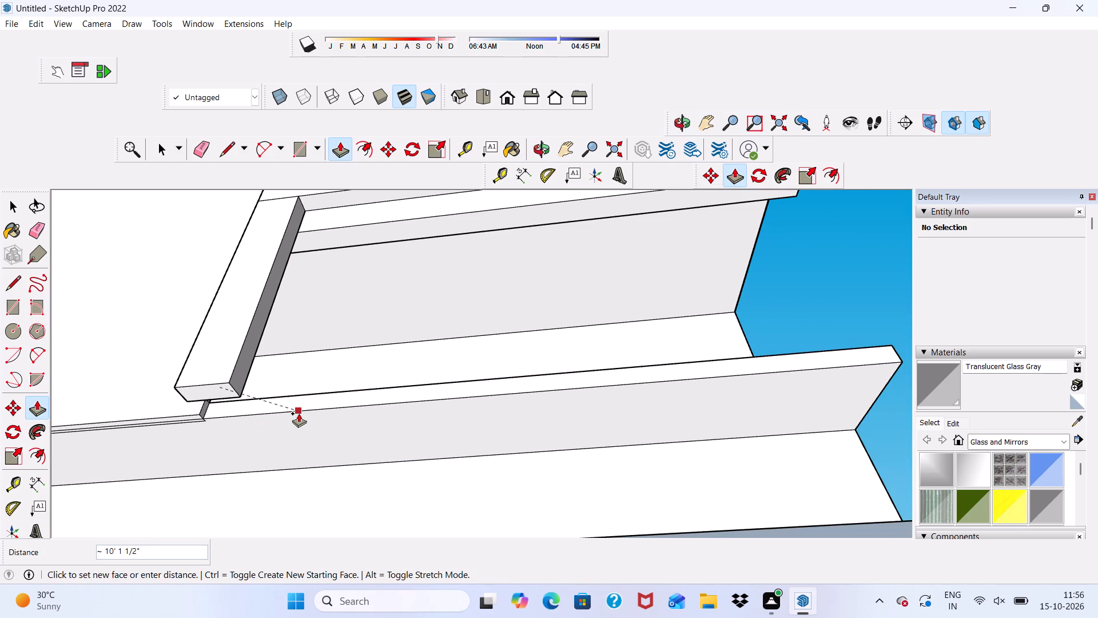
click(300, 407)
Examine the new corner post and the space behind it beneath the lower balcony from several angles.
scroll(291, 405, down, 1)
middle_drag(291, 405, 137, 445)
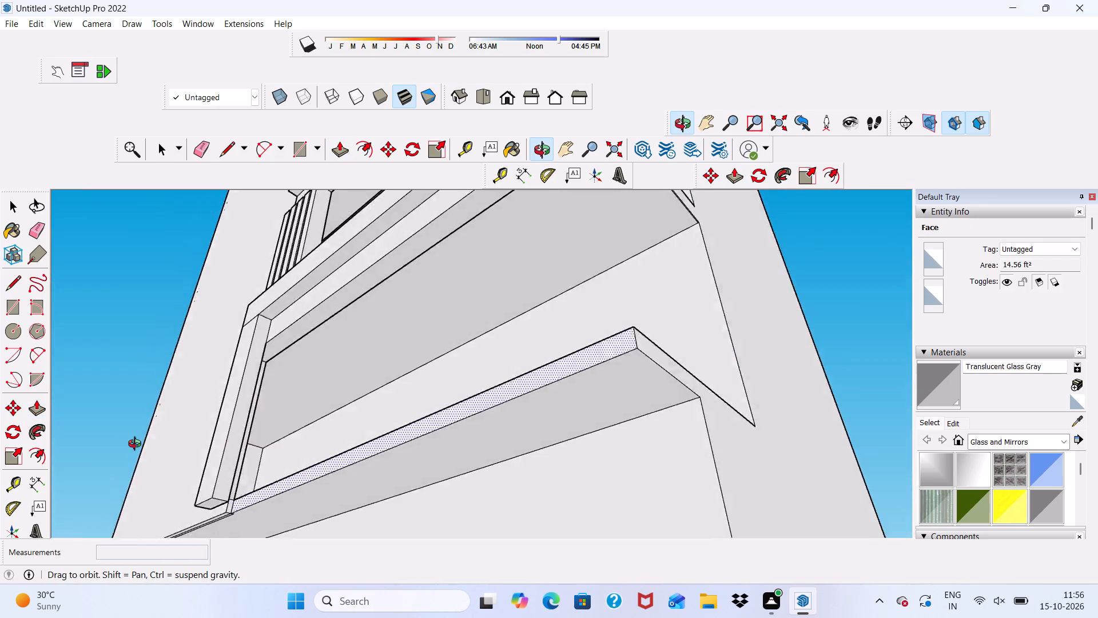
middle_drag(137, 445, 153, 484)
scroll(208, 500, up, 5)
scroll(262, 406, down, 6)
middle_drag(340, 390, 320, 441)
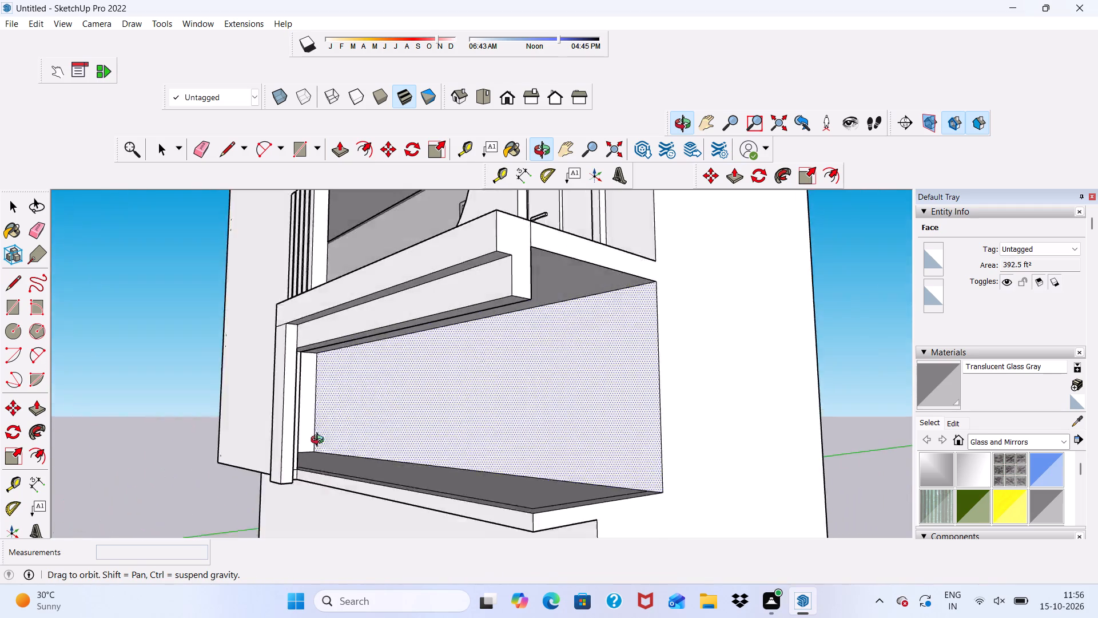
middle_drag(320, 441, 691, 402)
scroll(606, 323, up, 6)
scroll(544, 280, up, 5)
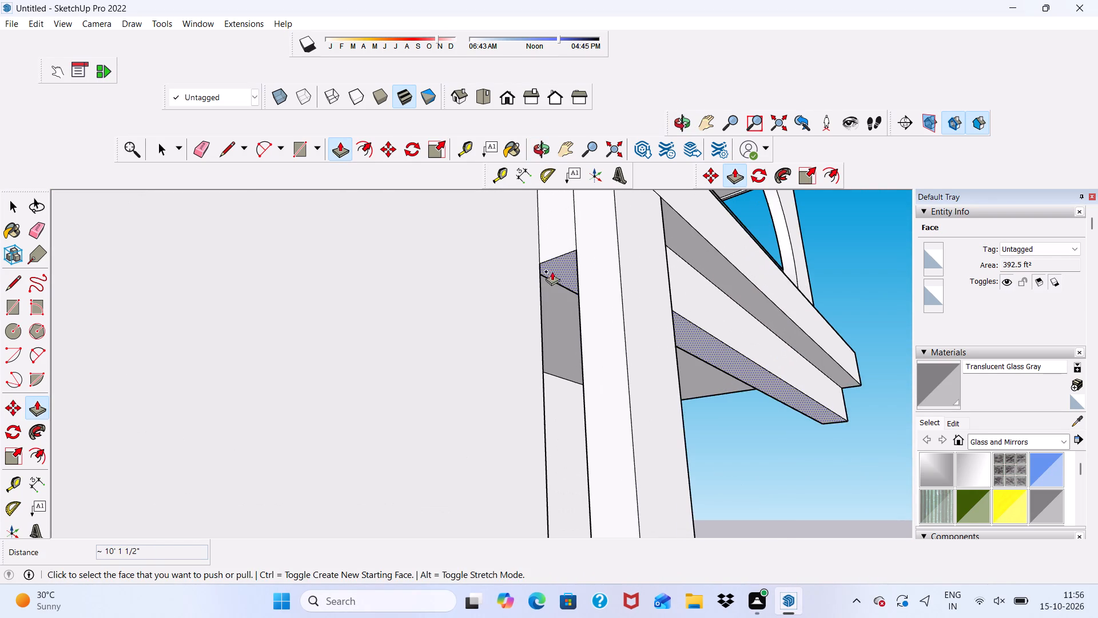
scroll(567, 258, down, 2)
middle_drag(588, 286, 566, 312)
scroll(548, 263, up, 5)
scroll(556, 275, down, 1)
middle_drag(547, 256, 65, 255)
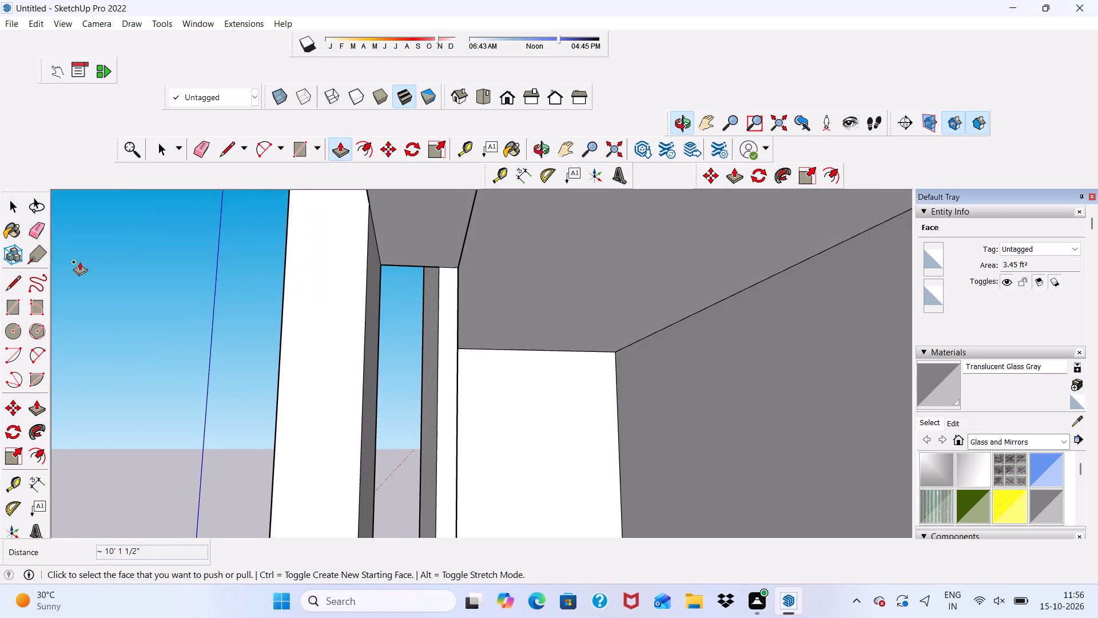
Draw a rectangle on the underside of the lower balcony's front band, directly behind the corner post.
key(space)
click(305, 148)
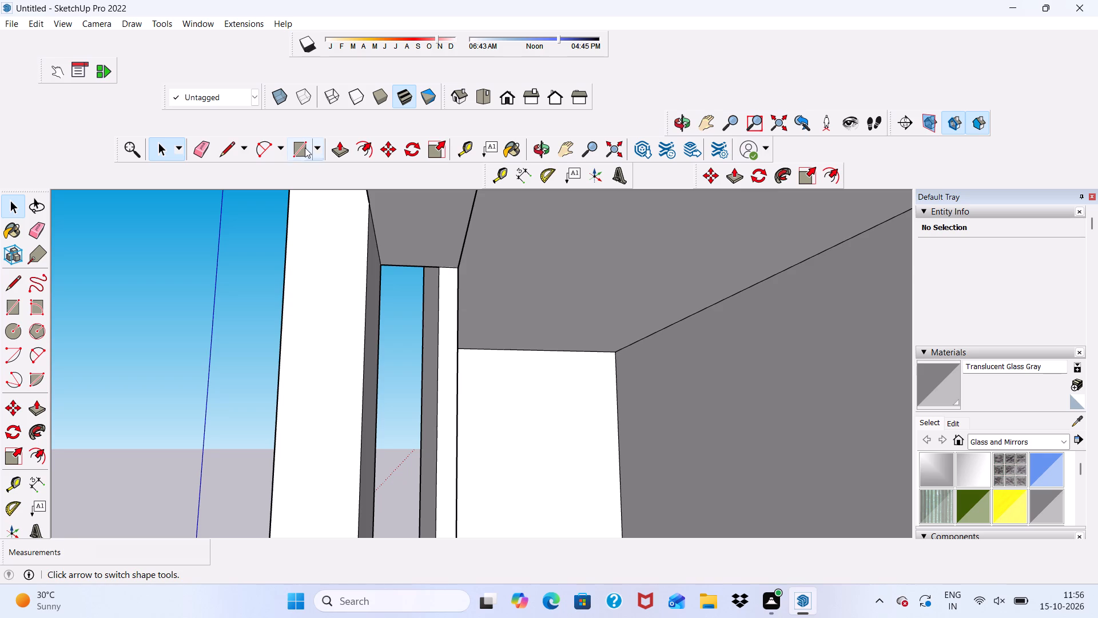
scroll(381, 244, up, 2)
click(365, 197)
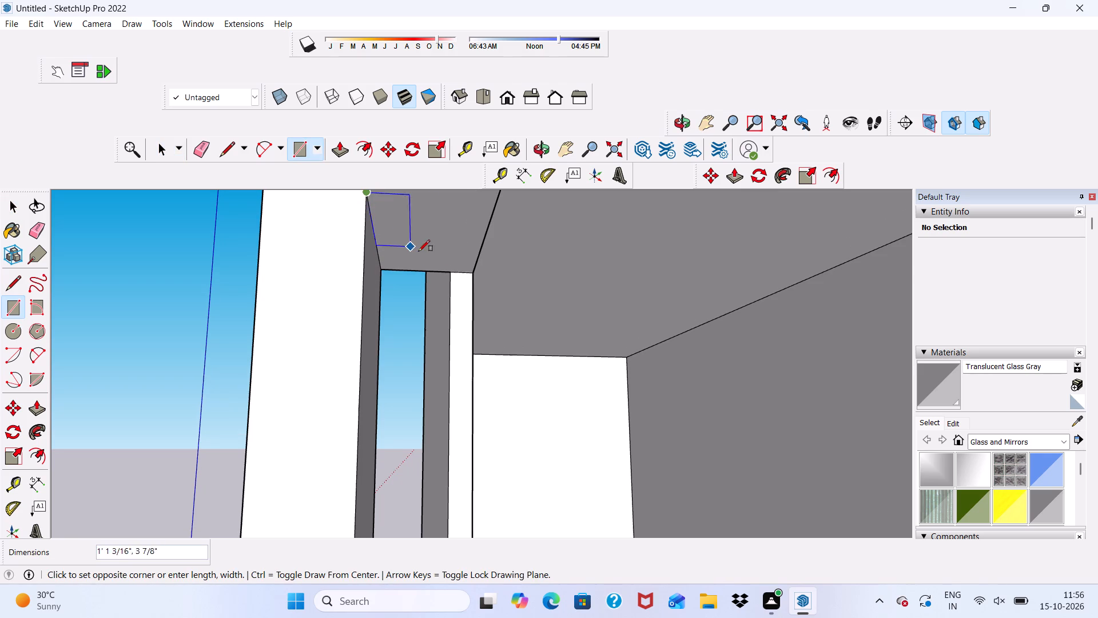
click(471, 270)
key(space)
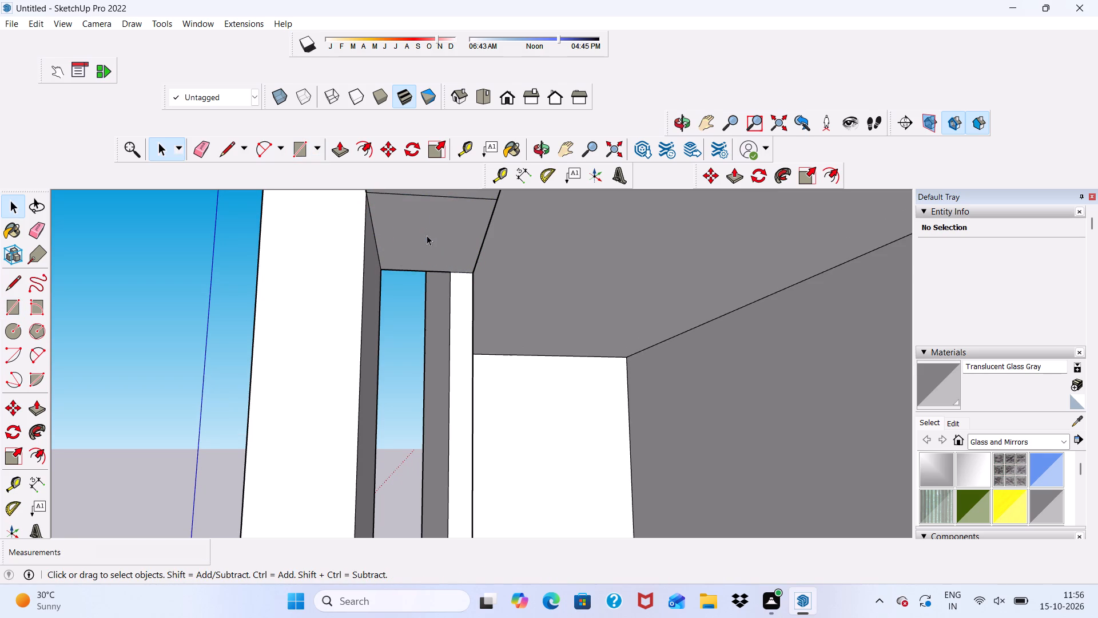
Push/Pull the rectangle behind the corner post downward about 8' 7 1/8" so it reaches the post's base.
click(427, 235)
click(338, 147)
click(396, 232)
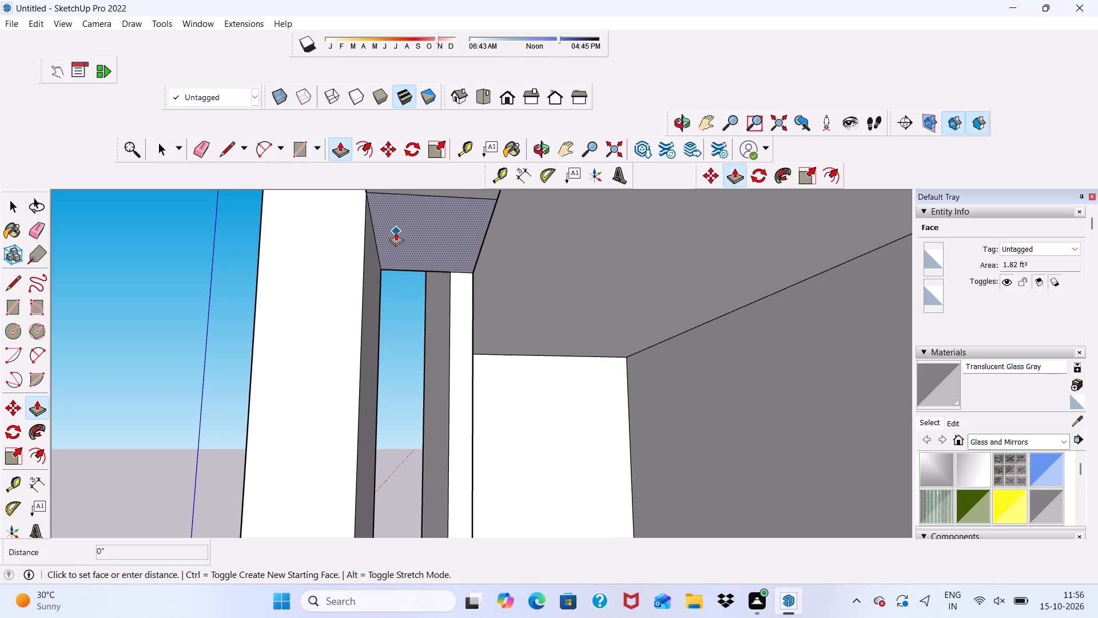
scroll(399, 312, down, 4)
scroll(397, 325, down, 20)
scroll(397, 325, down, 1)
scroll(404, 462, down, 1)
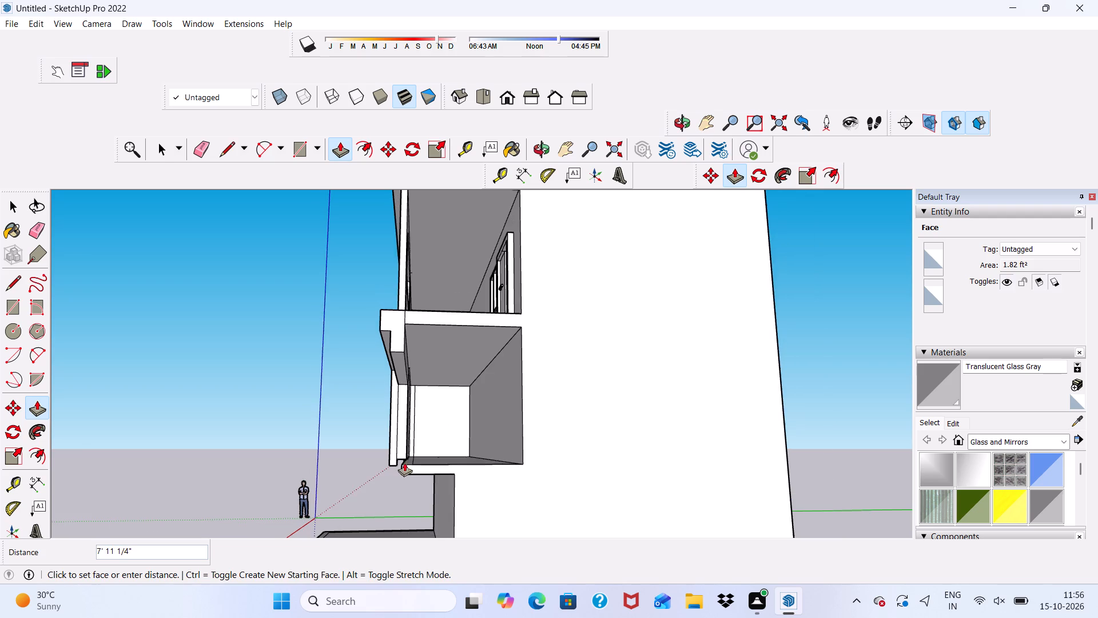
middle_drag(404, 463, 701, 417)
scroll(392, 462, up, 5)
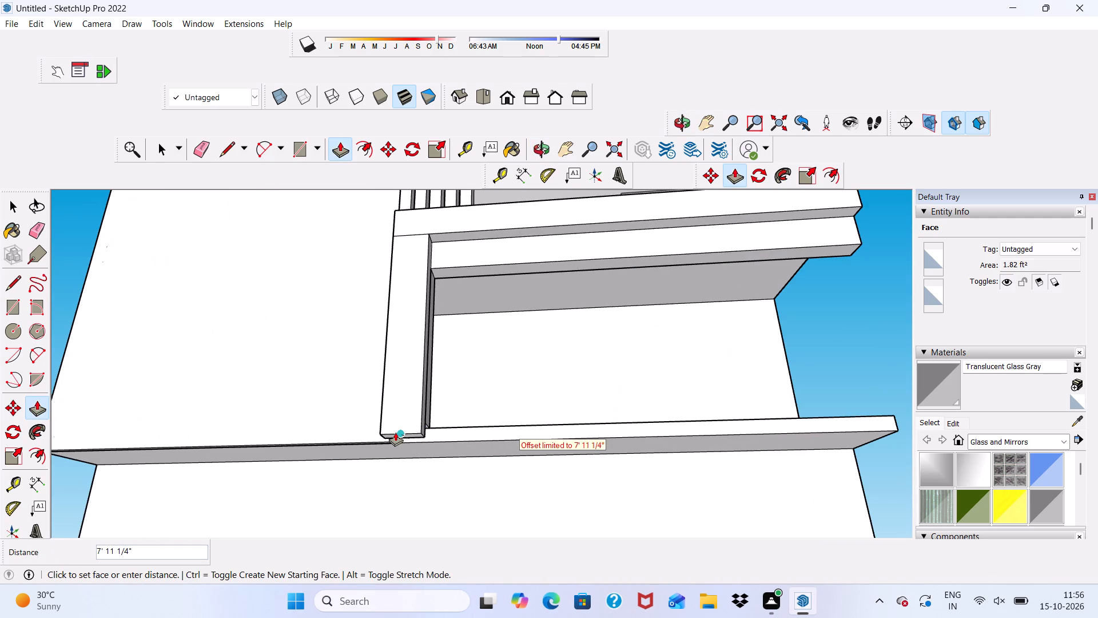
scroll(401, 450, up, 4)
click(381, 431)
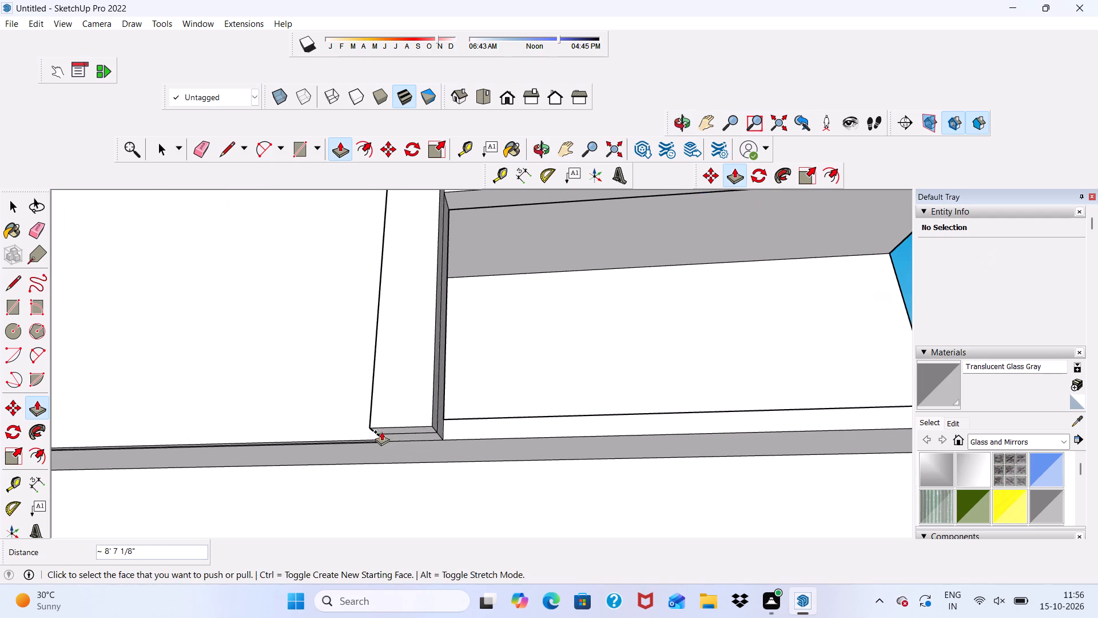
Erase the leftover seam edges on the outer side of the corner post and the fascia end above it.
scroll(428, 417, down, 1)
middle_drag(428, 417, 669, 463)
scroll(627, 370, down, 5)
middle_drag(615, 403, 535, 445)
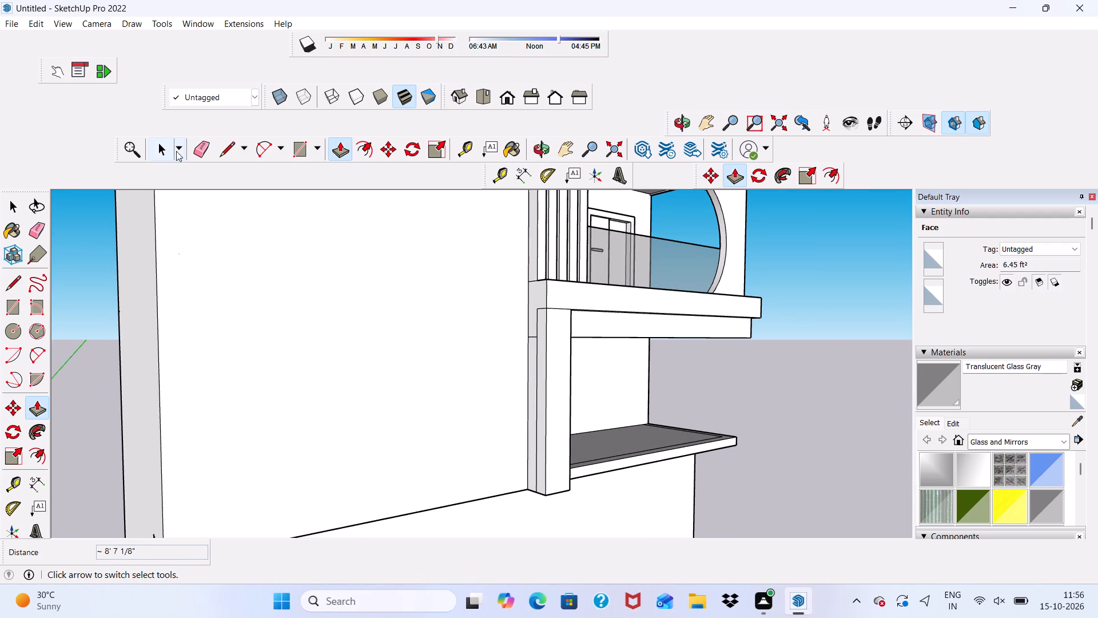
click(199, 152)
scroll(555, 306, up, 3)
drag(524, 301, 529, 325)
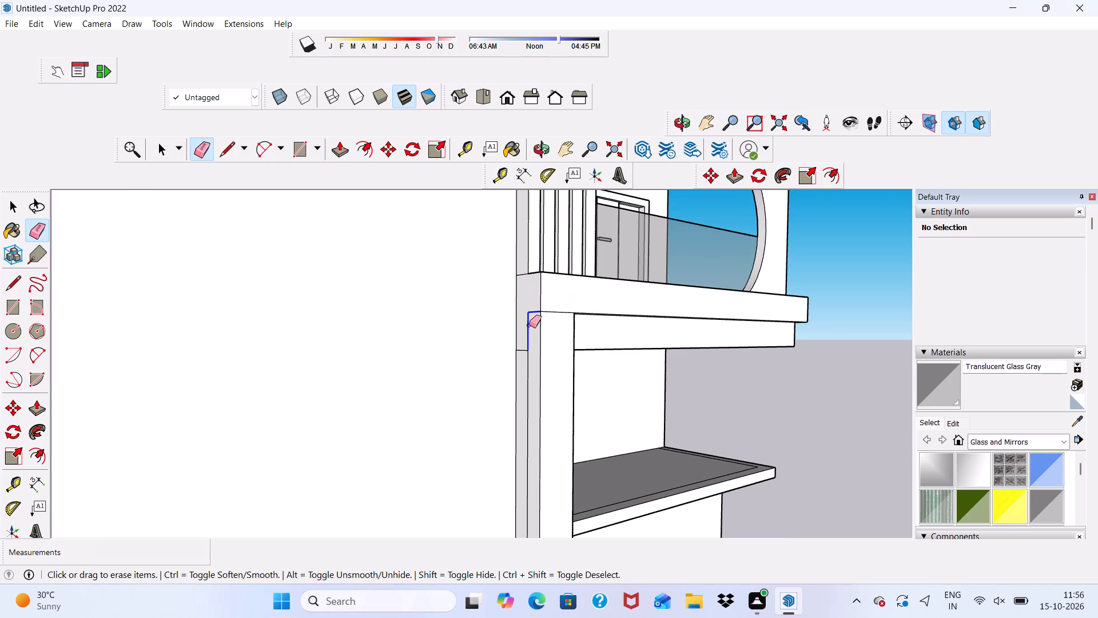
drag(529, 325, 520, 358)
click(527, 362)
scroll(444, 287, down, 6)
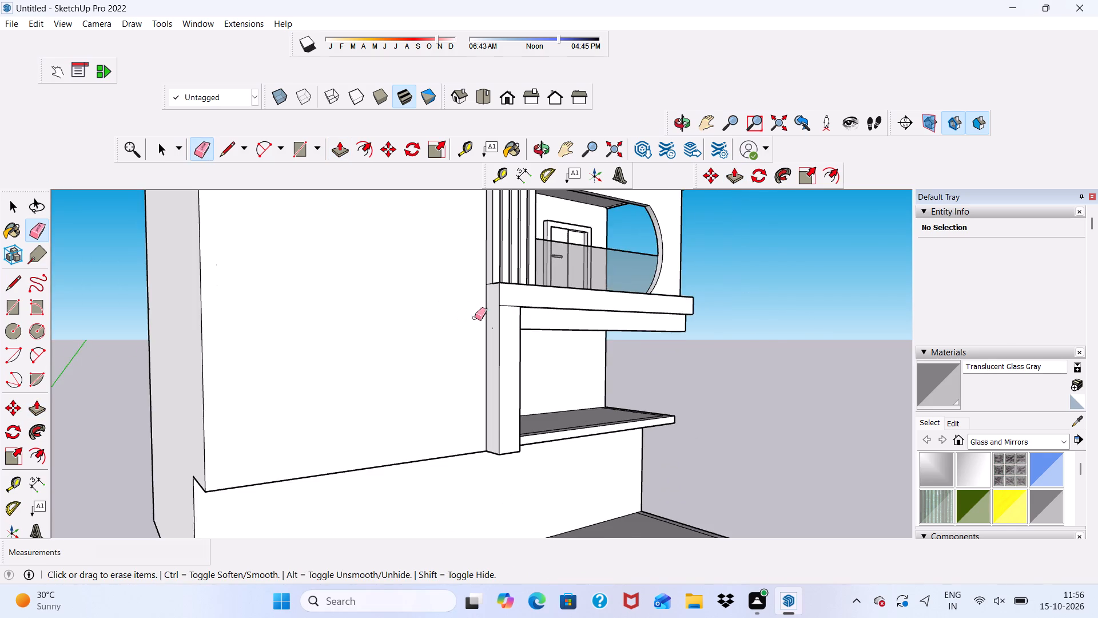
scroll(516, 307, up, 6)
drag(506, 303, 506, 318)
scroll(504, 319, down, 5)
middle_drag(500, 335, 367, 372)
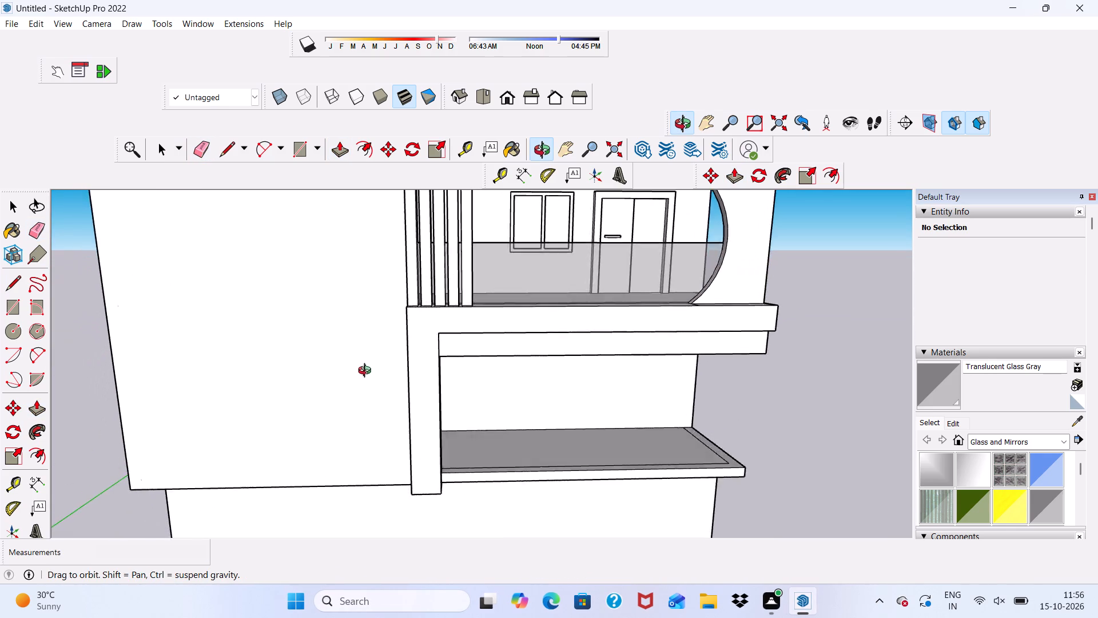
middle_drag(367, 372, 330, 384)
scroll(330, 373, up, 1)
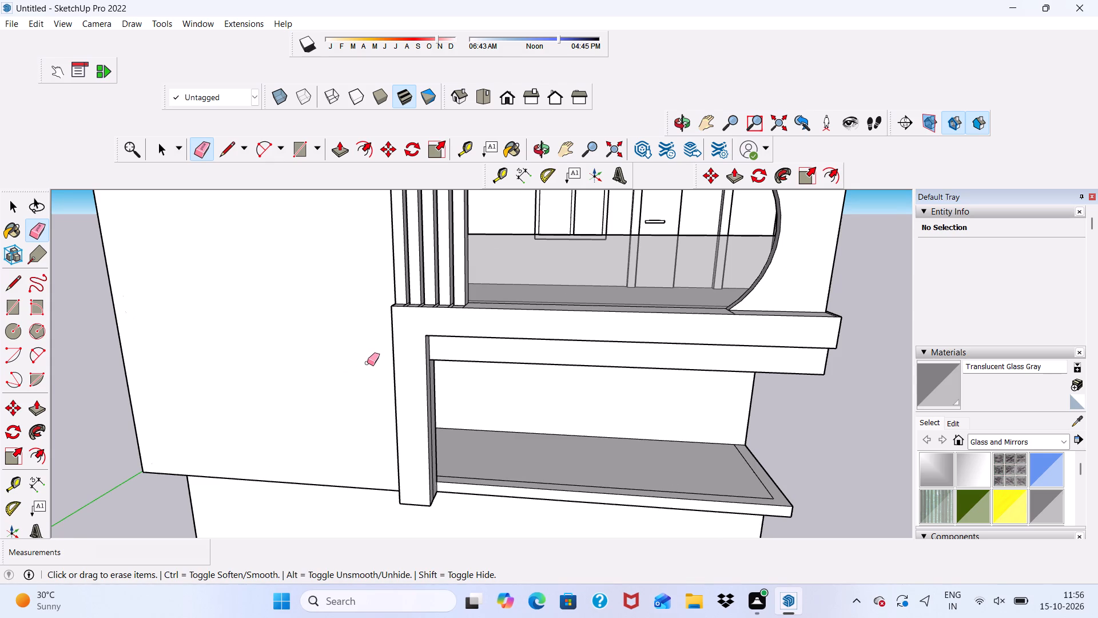
Erase the leftover vertical seam edge on the inner side of the corner post.
scroll(379, 359, down, 5)
middle_drag(408, 370, 250, 345)
scroll(406, 397, up, 9)
click(432, 346)
scroll(429, 355, down, 1)
middle_drag(429, 355, 427, 187)
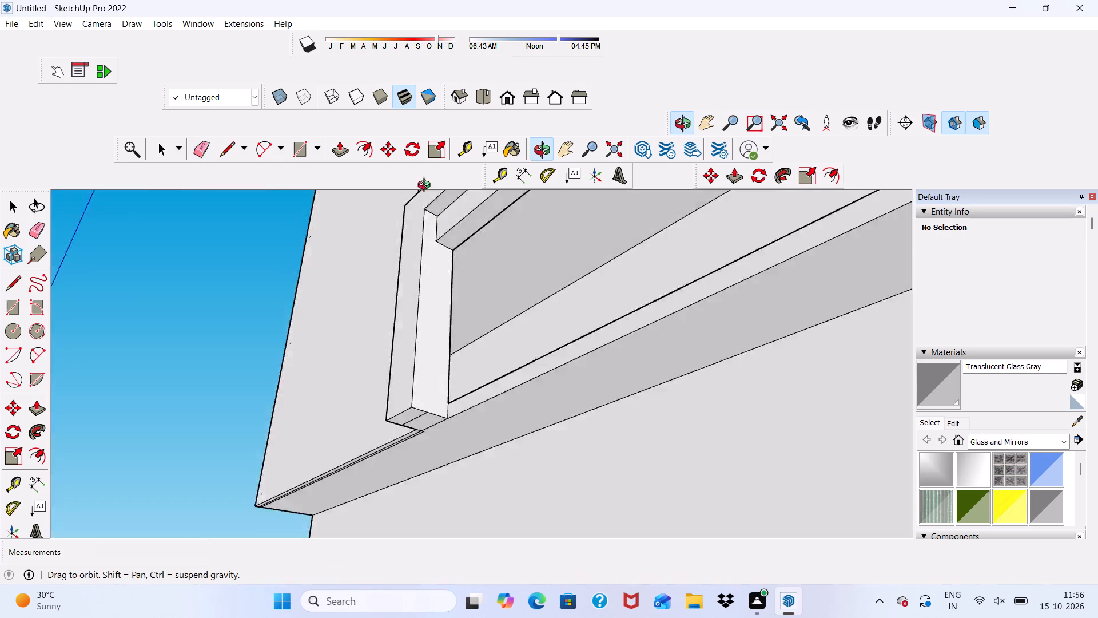
middle_drag(427, 187, 412, 327)
scroll(415, 329, up, 1)
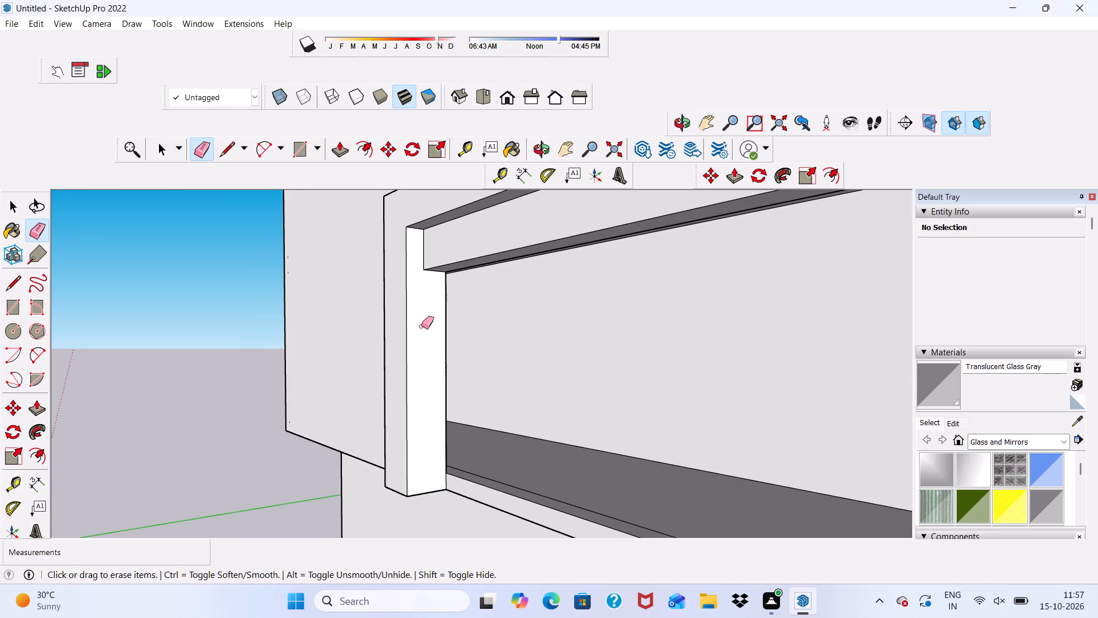
key(space)
Draw a rectangle about 1' 8" high across the inner side face of the corner post, at its base.
scroll(421, 326, down, 2)
middle_drag(440, 336, 450, 305)
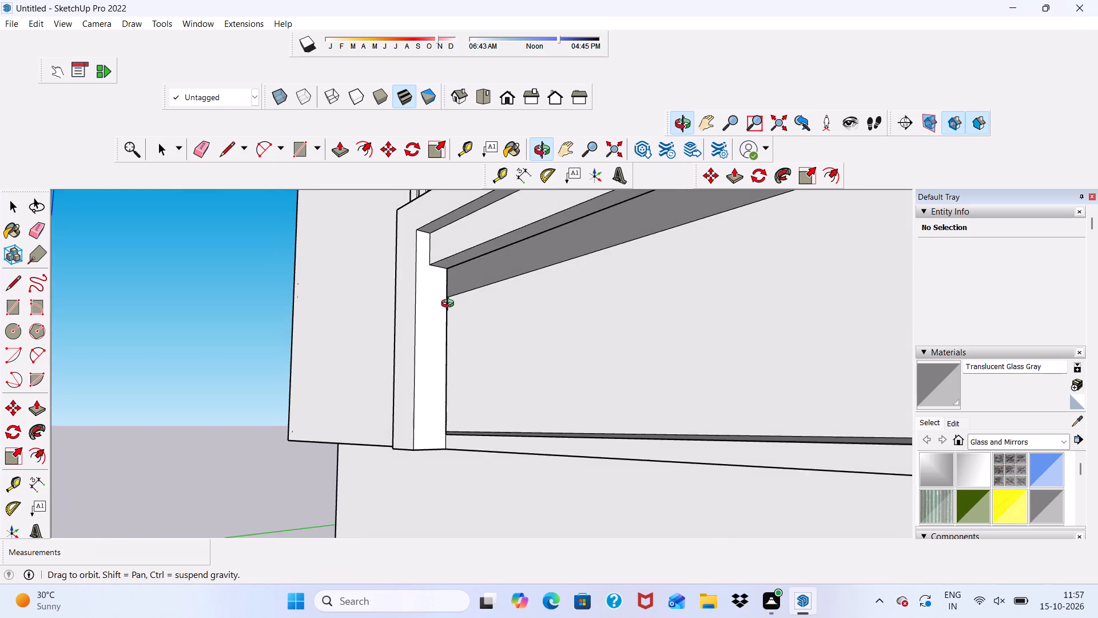
middle_drag(450, 305, 406, 339)
scroll(403, 341, up, 4)
scroll(403, 341, down, 5)
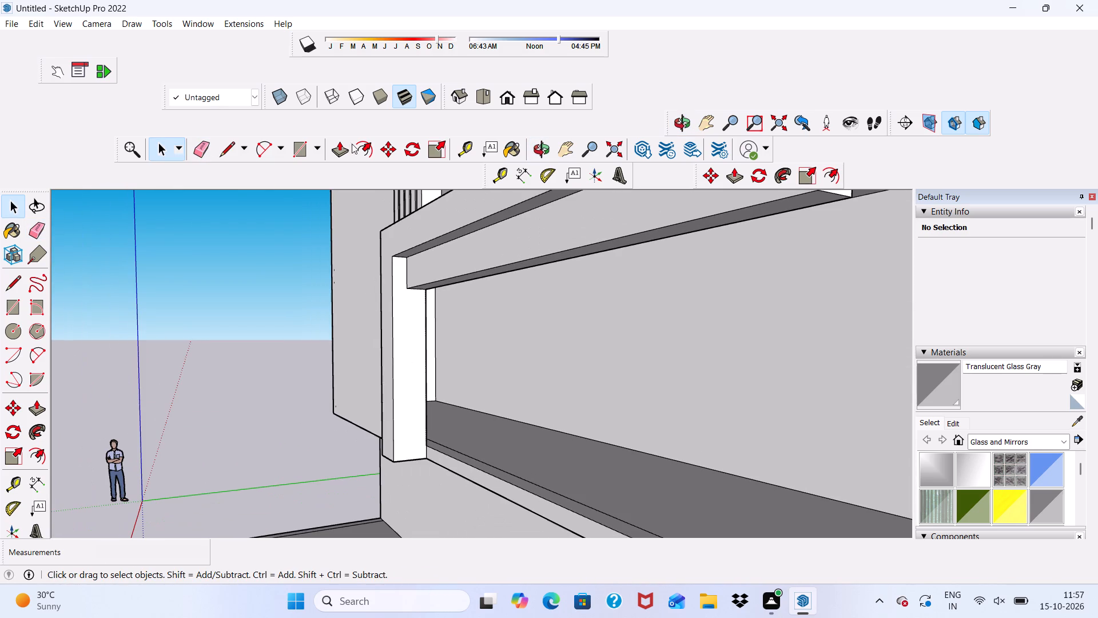
click(295, 152)
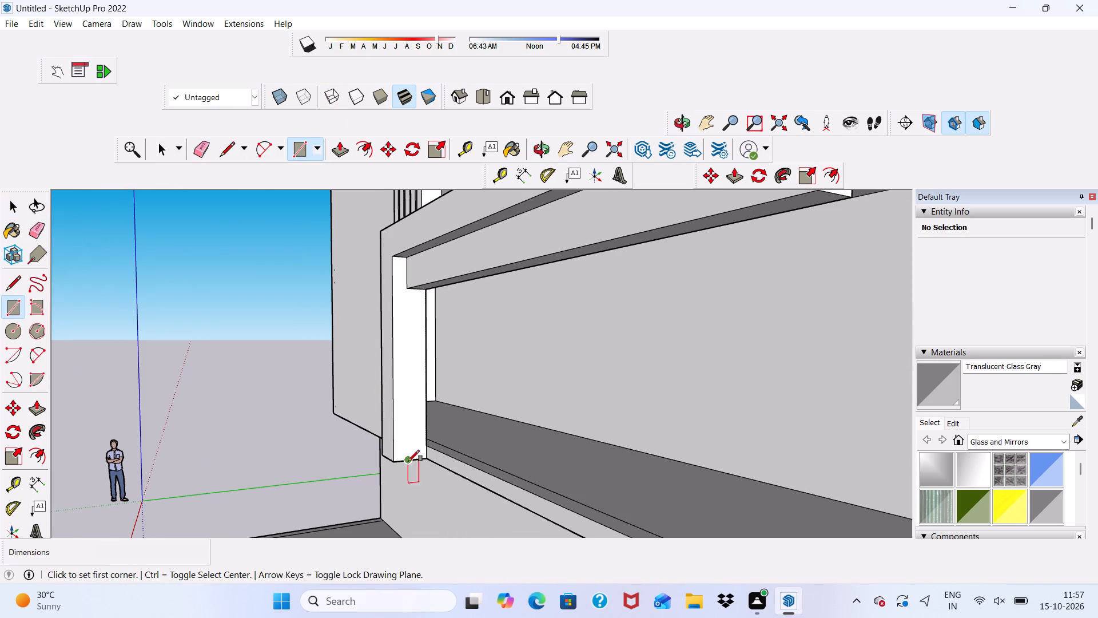
scroll(408, 461, up, 4)
click(387, 467)
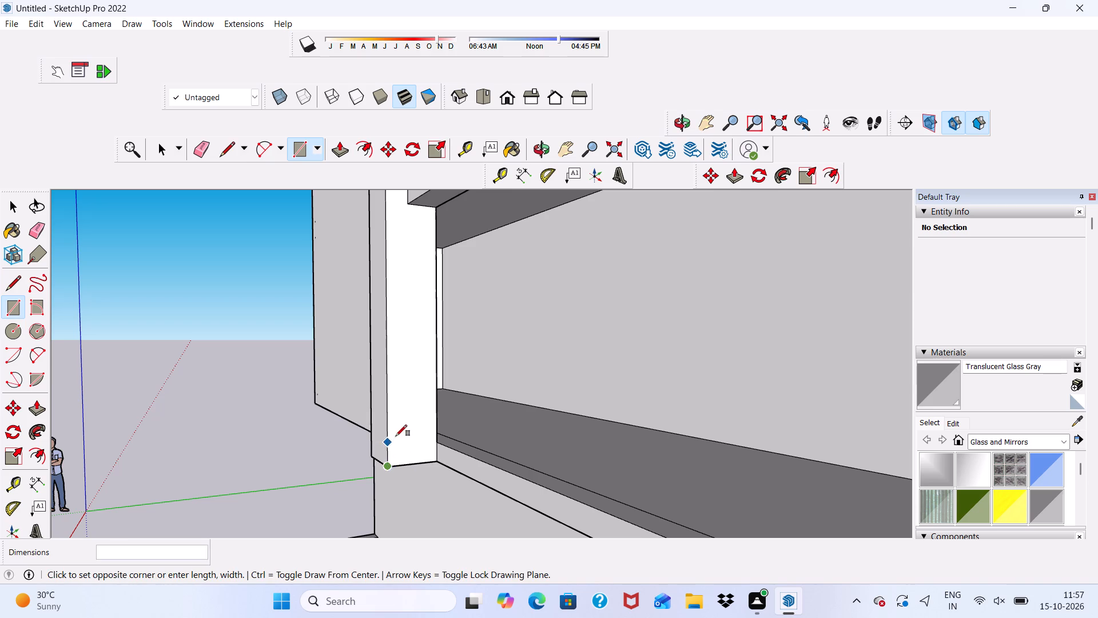
click(432, 413)
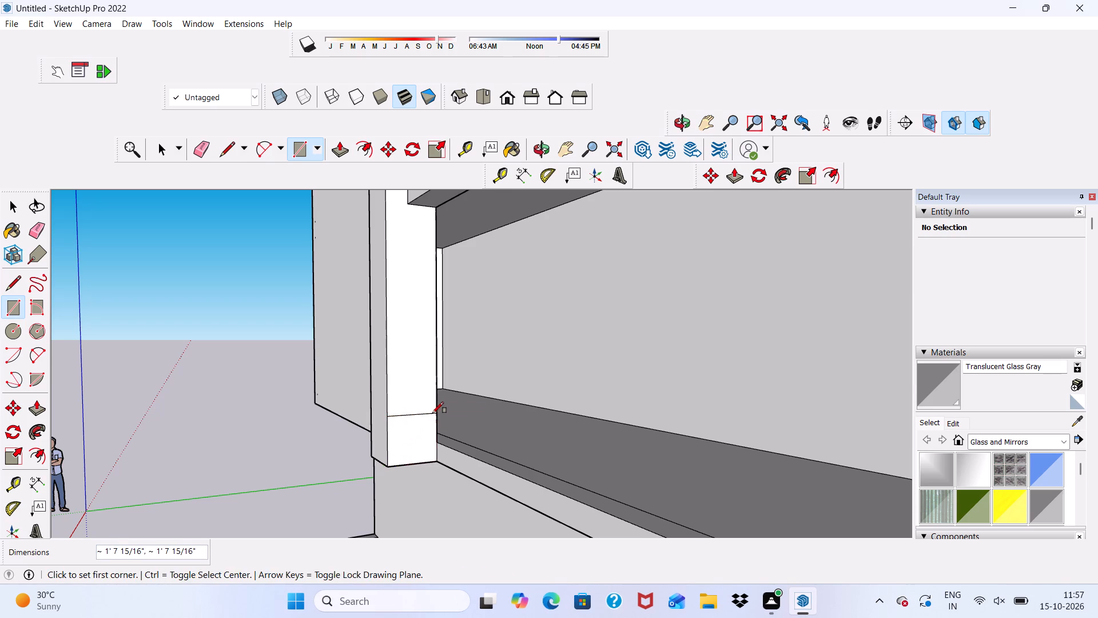
key(space)
Push/Pull the rectangle at the post's base horizontally along the slab front to the balcony's far end, forming a lower band.
click(420, 433)
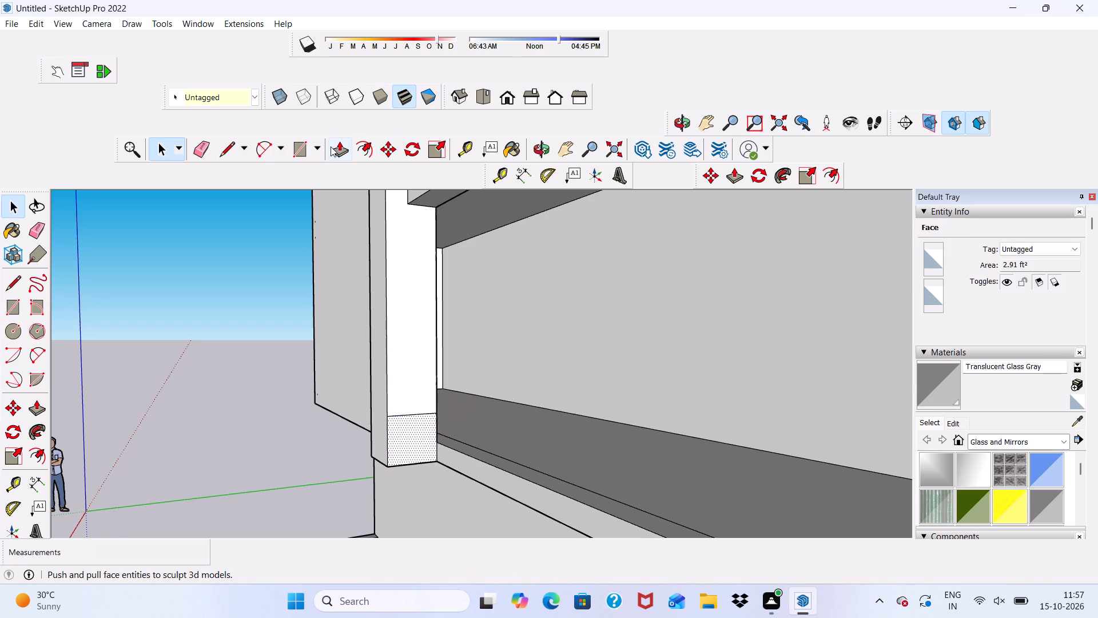
click(331, 146)
click(398, 426)
scroll(521, 459, down, 9)
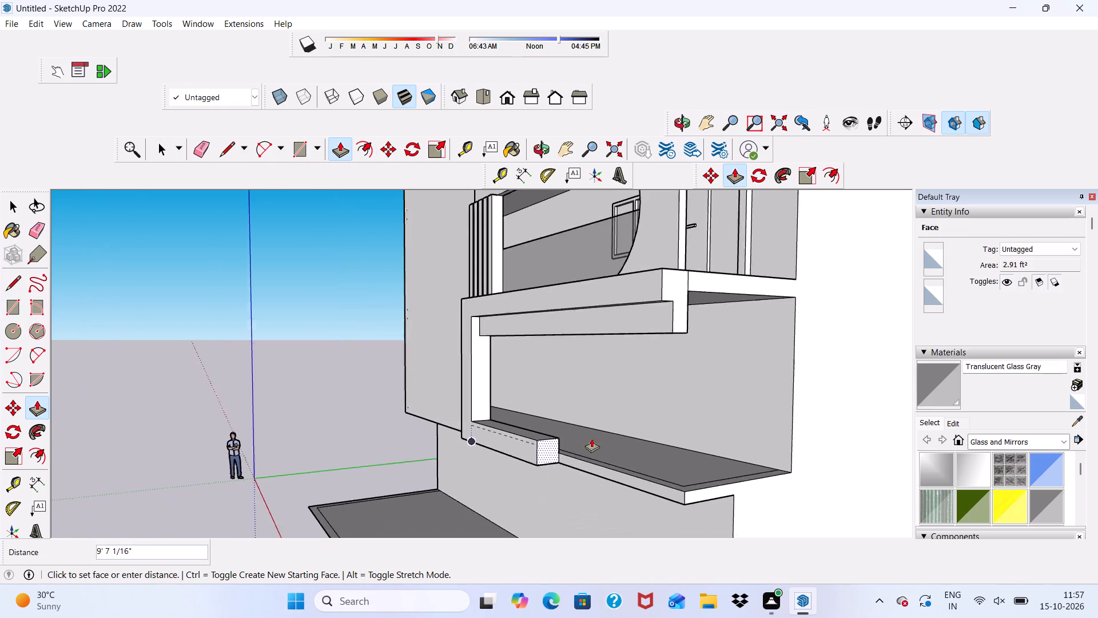
scroll(591, 438, down, 6)
scroll(642, 461, up, 1)
click(628, 457)
middle_drag(511, 457, 653, 435)
scroll(661, 436, up, 3)
click(661, 434)
key(space)
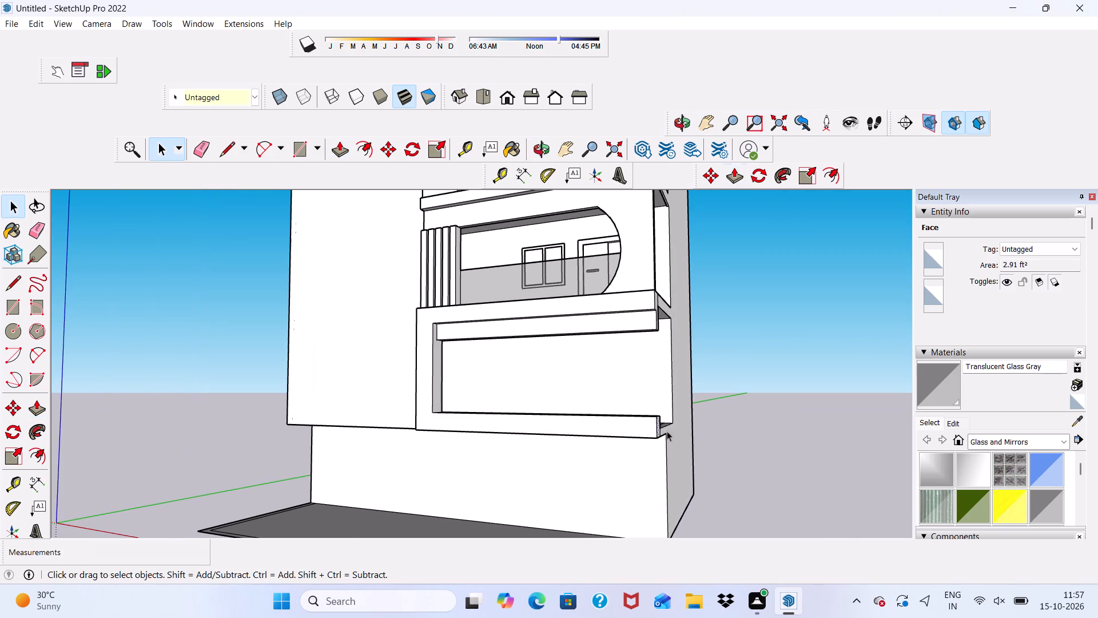
Examine the whole building front with the framed lowest balcony from above, below and both sides.
scroll(527, 450, down, 2)
middle_drag(526, 450, 610, 429)
scroll(610, 429, up, 1)
scroll(521, 397, down, 7)
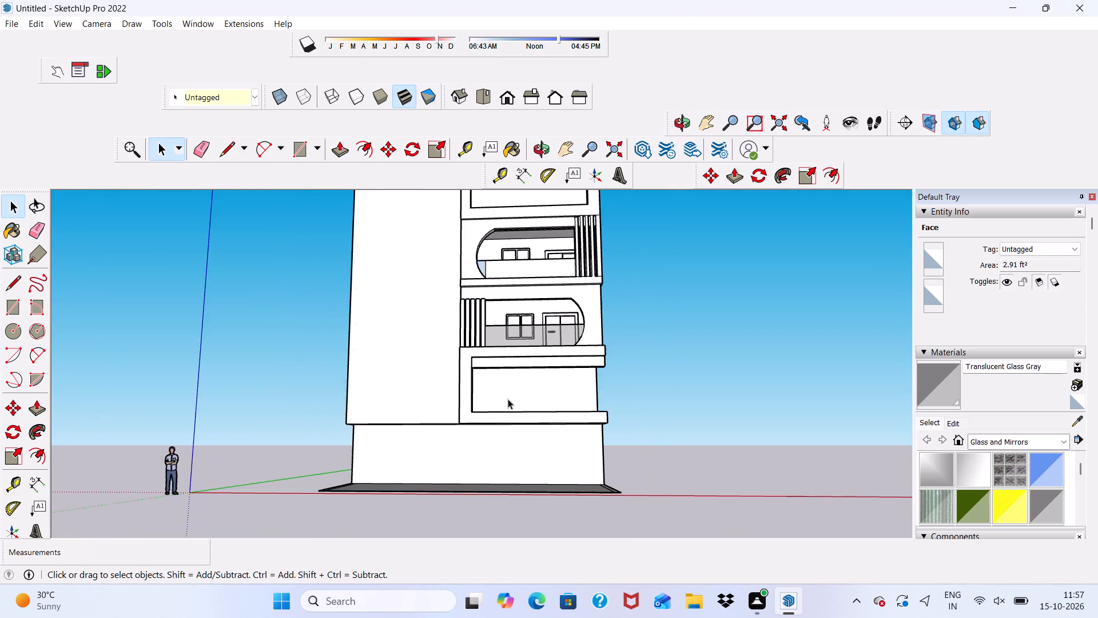
scroll(508, 399, down, 2)
middle_drag(511, 423, 547, 461)
scroll(493, 417, up, 6)
scroll(472, 343, up, 6)
middle_drag(516, 391, 467, 548)
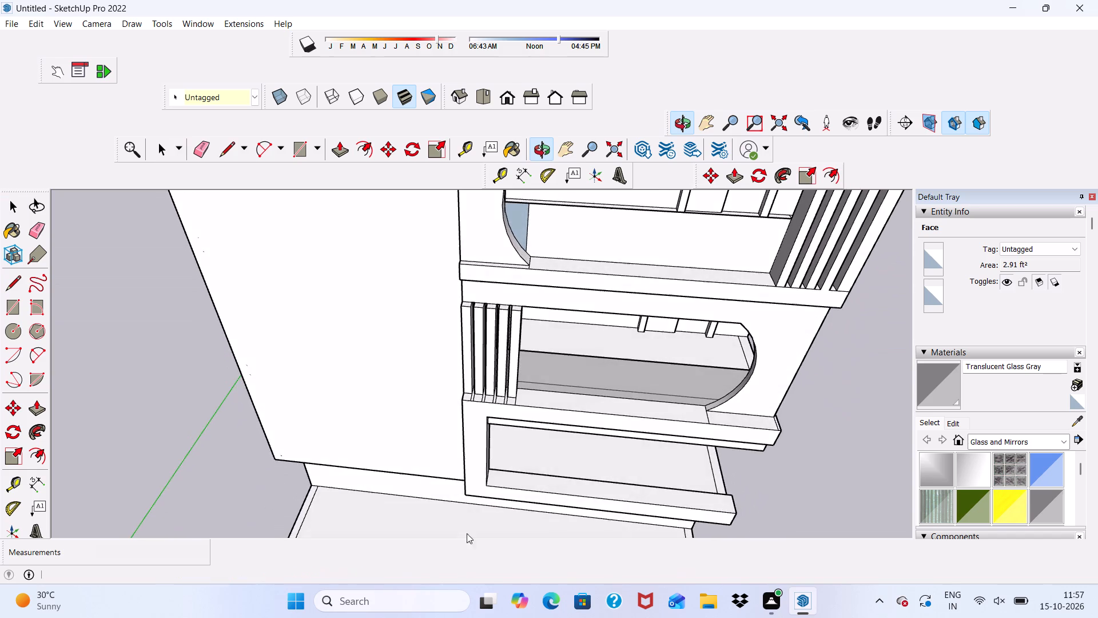
scroll(494, 430, down, 1)
middle_drag(498, 435, 497, 513)
scroll(496, 514, down, 1)
scroll(524, 433, up, 1)
scroll(516, 400, down, 7)
middle_drag(532, 411, 493, 366)
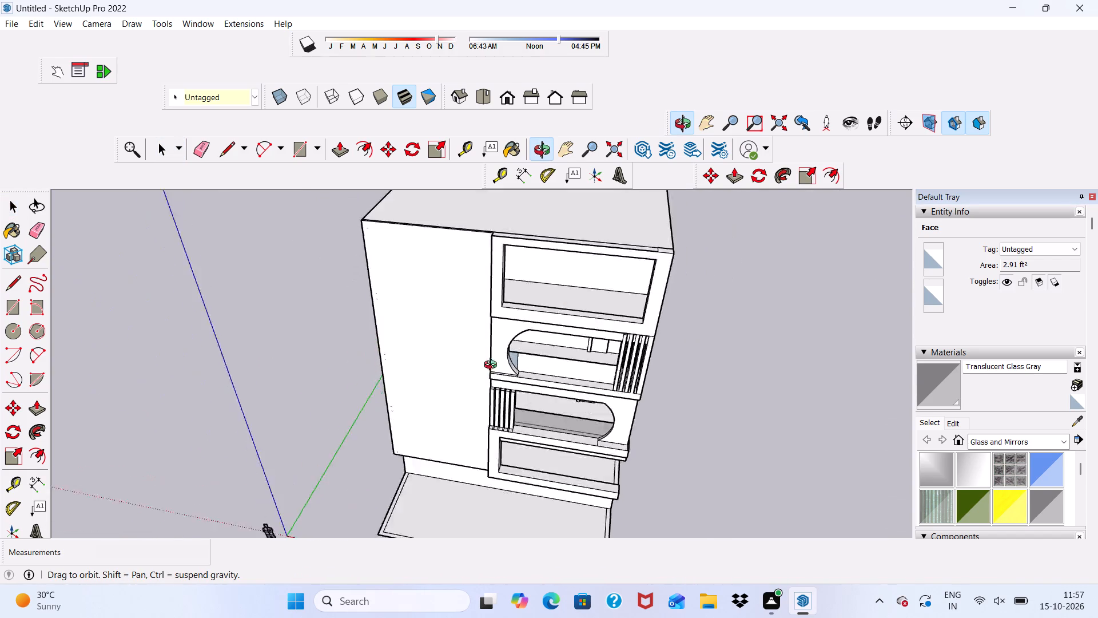
middle_drag(493, 366, 613, 267)
scroll(613, 267, up, 3)
scroll(545, 276, down, 5)
middle_drag(539, 347, 498, 163)
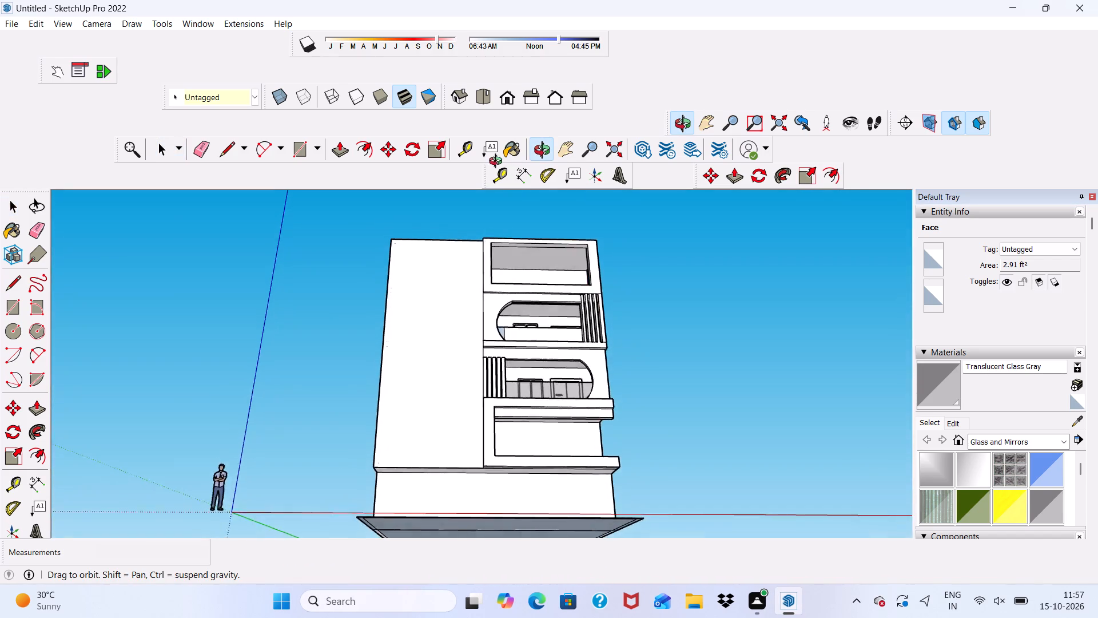
middle_drag(498, 163, 404, 272)
scroll(516, 270, up, 5)
scroll(518, 271, down, 8)
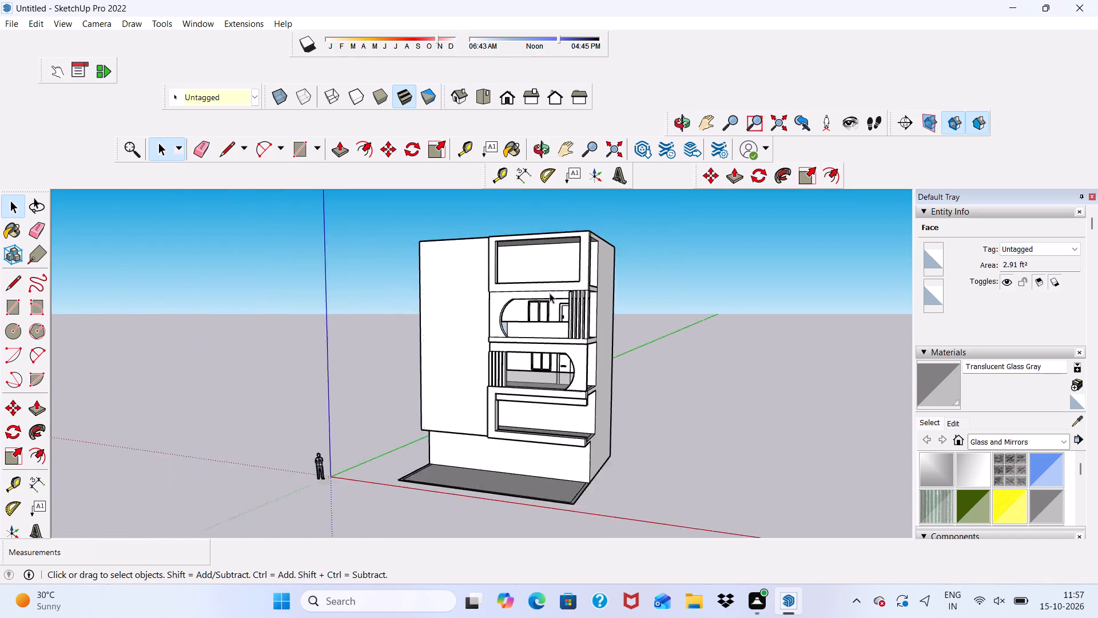
scroll(550, 293, down, 1)
middle_drag(550, 311, 597, 392)
scroll(598, 393, up, 6)
middle_drag(526, 387, 524, 319)
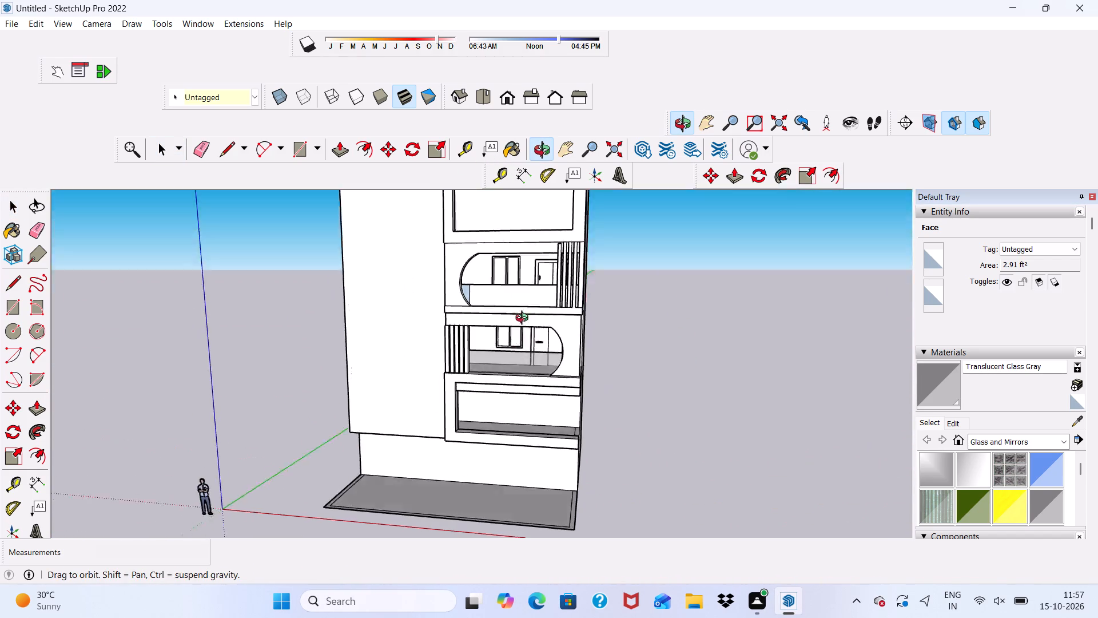
middle_drag(524, 319, 562, 227)
Push/Pull the rear strip on the underside of the new lower band downward about 1' 8 7/8".
scroll(498, 521, up, 11)
middle_drag(419, 361, 415, 320)
scroll(406, 316, up, 5)
click(393, 282)
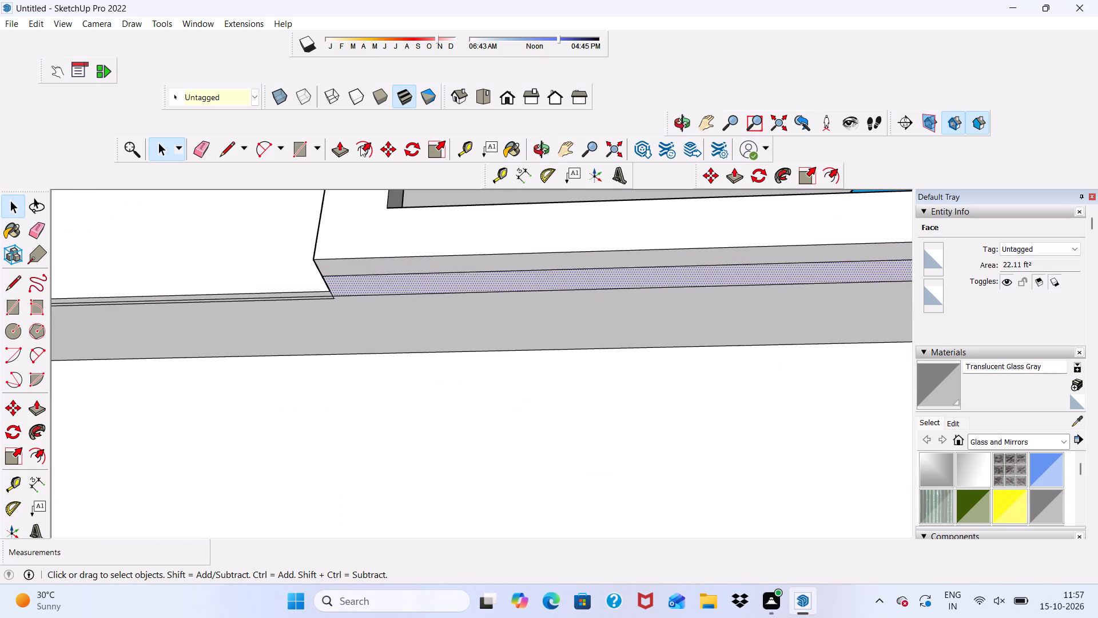
drag(335, 146, 335, 148)
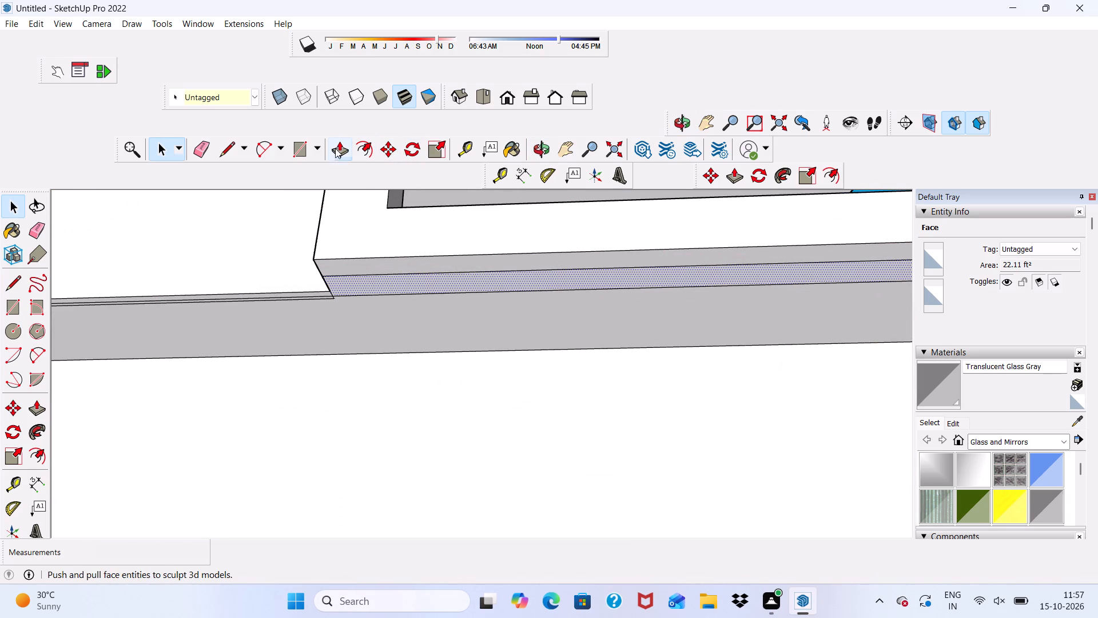
drag(335, 148, 337, 152)
scroll(409, 295, up, 2)
click(397, 284)
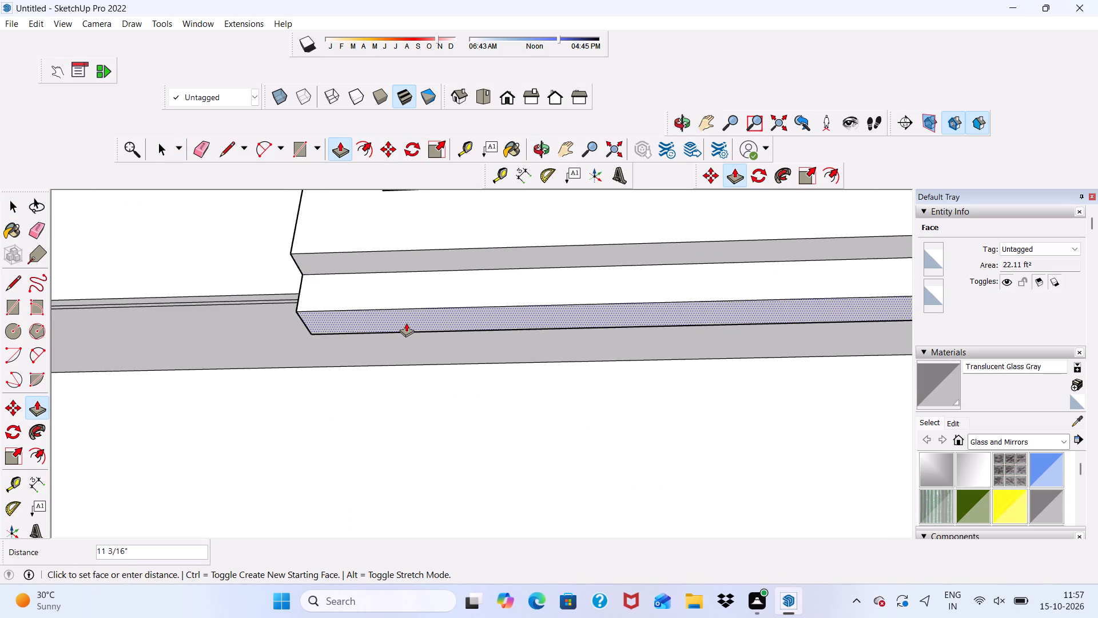
click(417, 354)
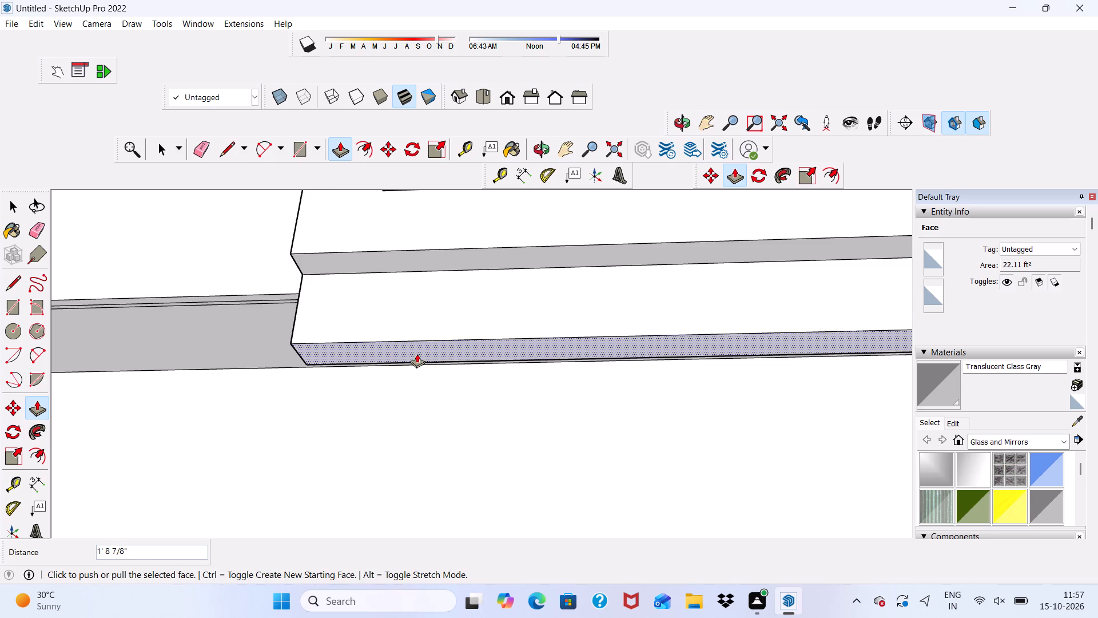
Examine the stepped lower band and the framed opening above it from the front.
scroll(422, 315, down, 5)
middle_drag(496, 316, 528, 425)
scroll(532, 418, up, 1)
scroll(498, 373, down, 7)
middle_drag(552, 386, 476, 368)
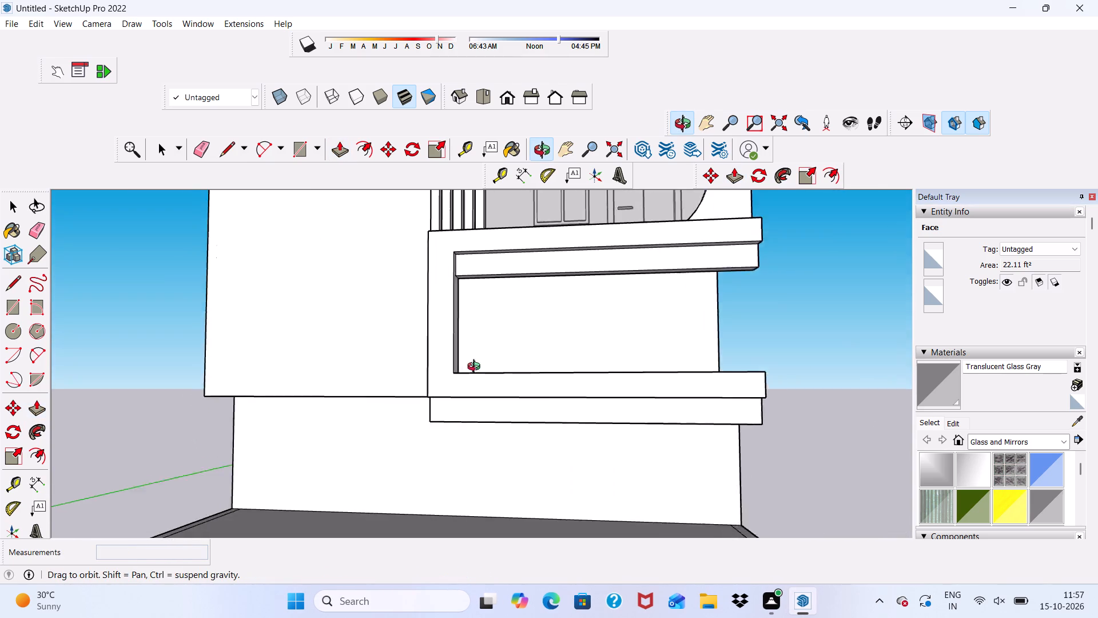
middle_drag(476, 368, 497, 379)
key(space)
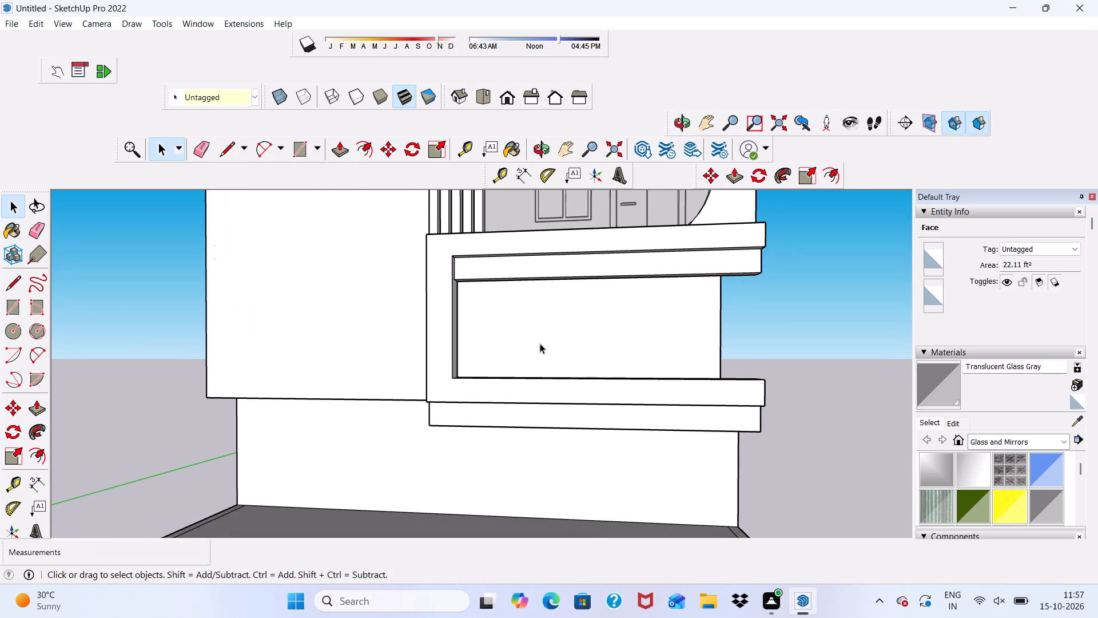
middle_drag(487, 362, 552, 358)
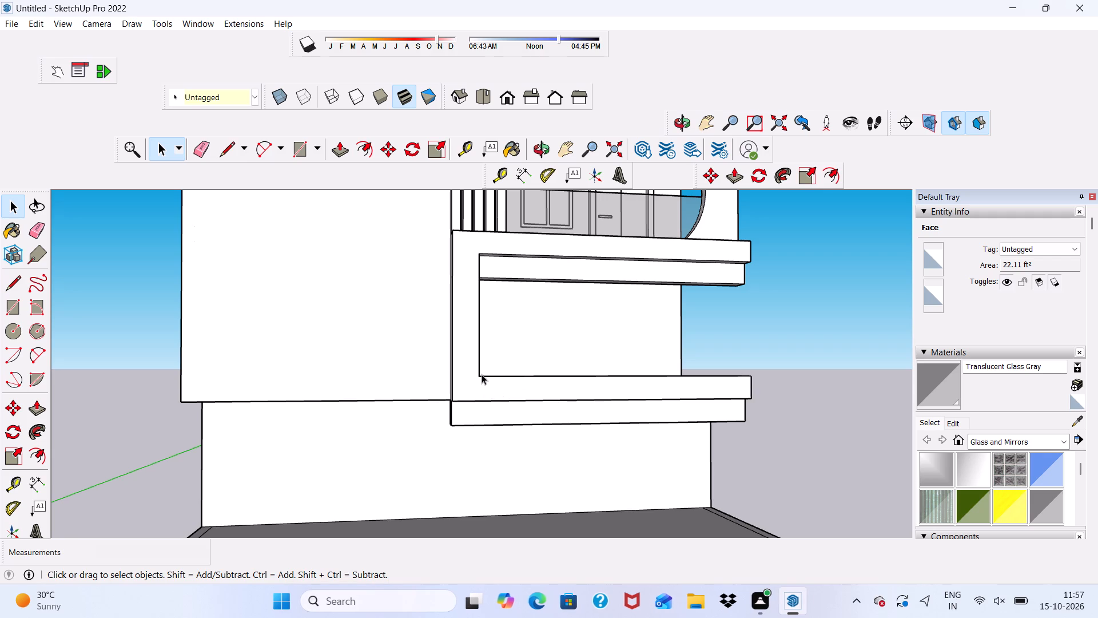
Draw a 1' line across the end face of the stepped band below the lowest balcony, at the step between its tiers.
scroll(483, 324, up, 2)
scroll(483, 333, down, 5)
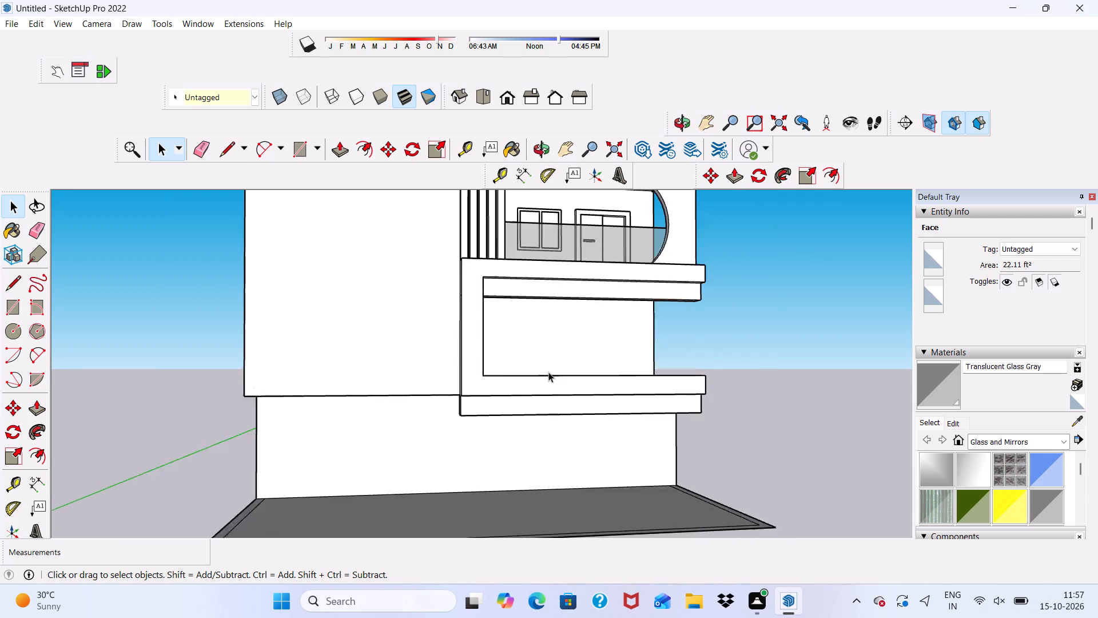
middle_drag(580, 371, 389, 382)
scroll(713, 405, up, 5)
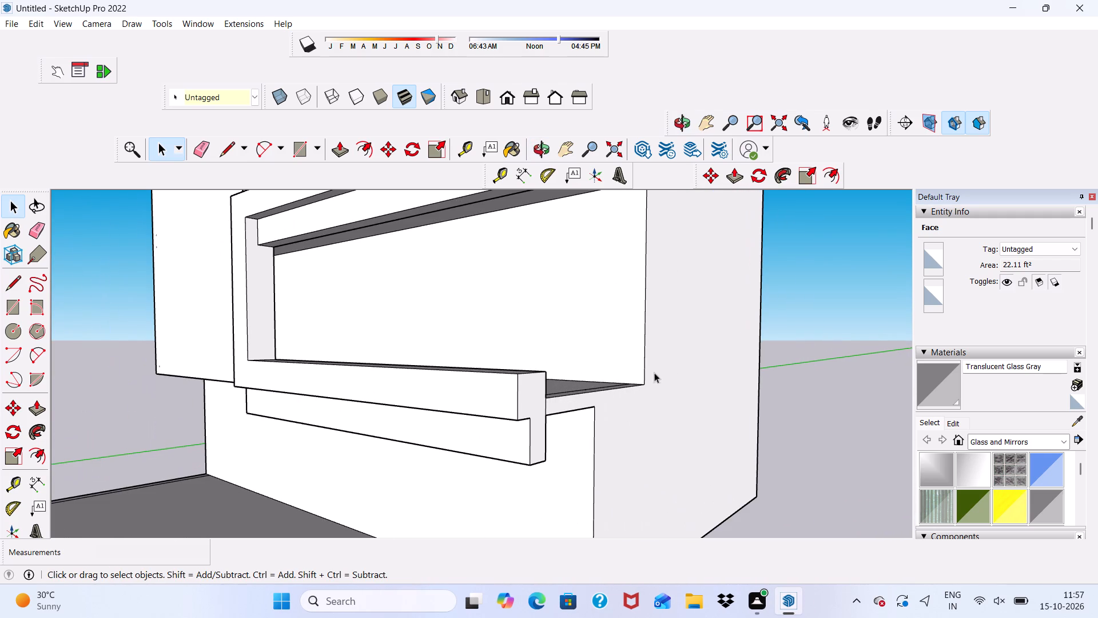
click(226, 141)
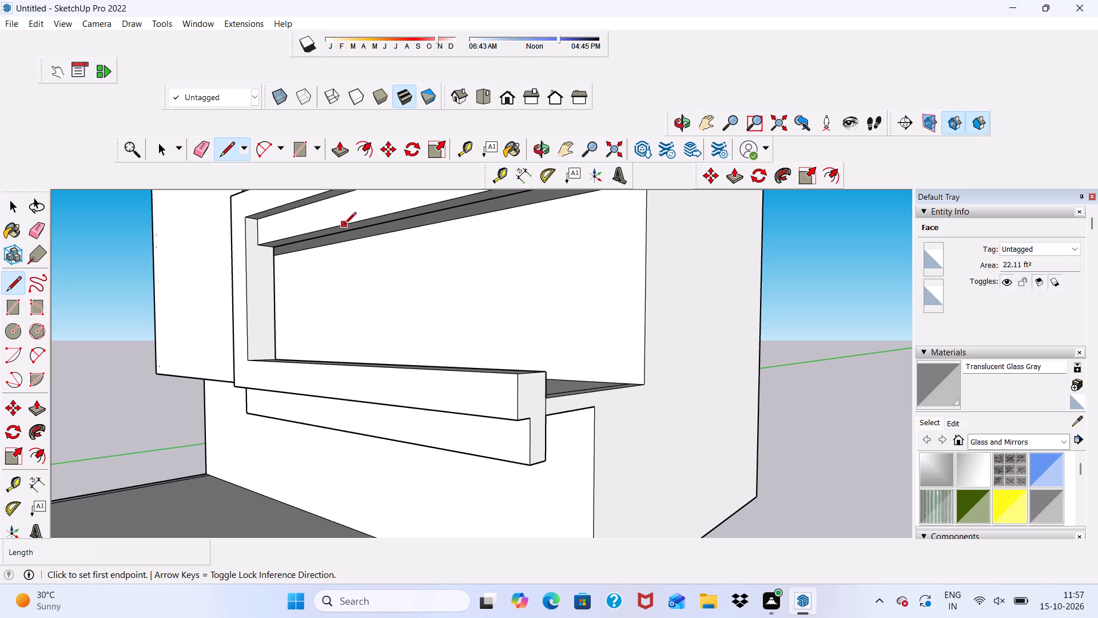
click(527, 422)
click(544, 418)
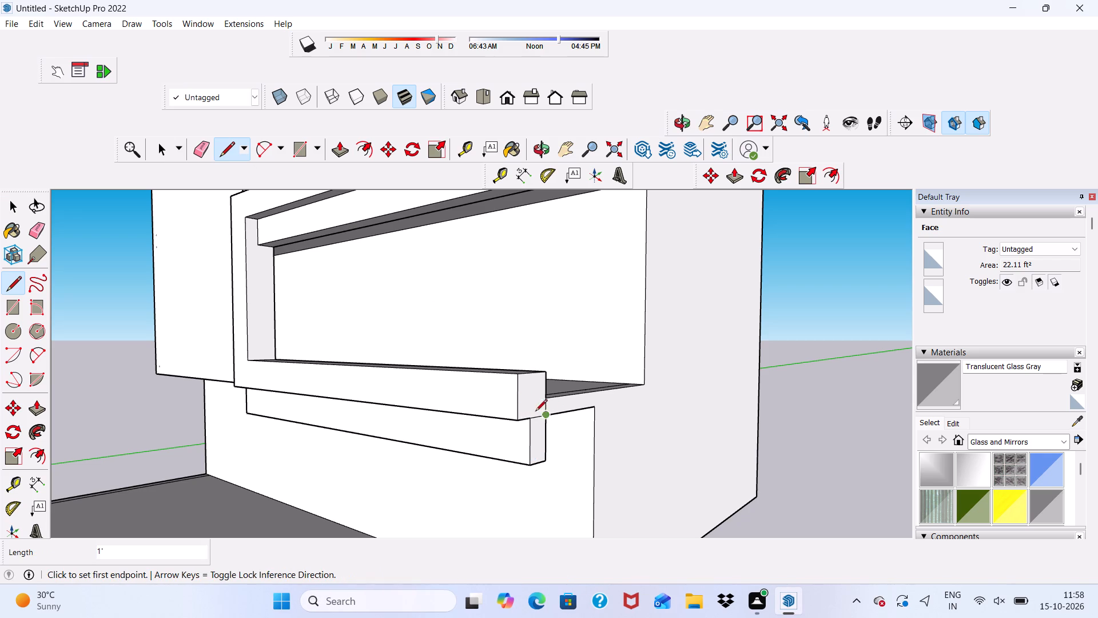
scroll(535, 412, down, 8)
key(space)
scroll(483, 449, down, 4)
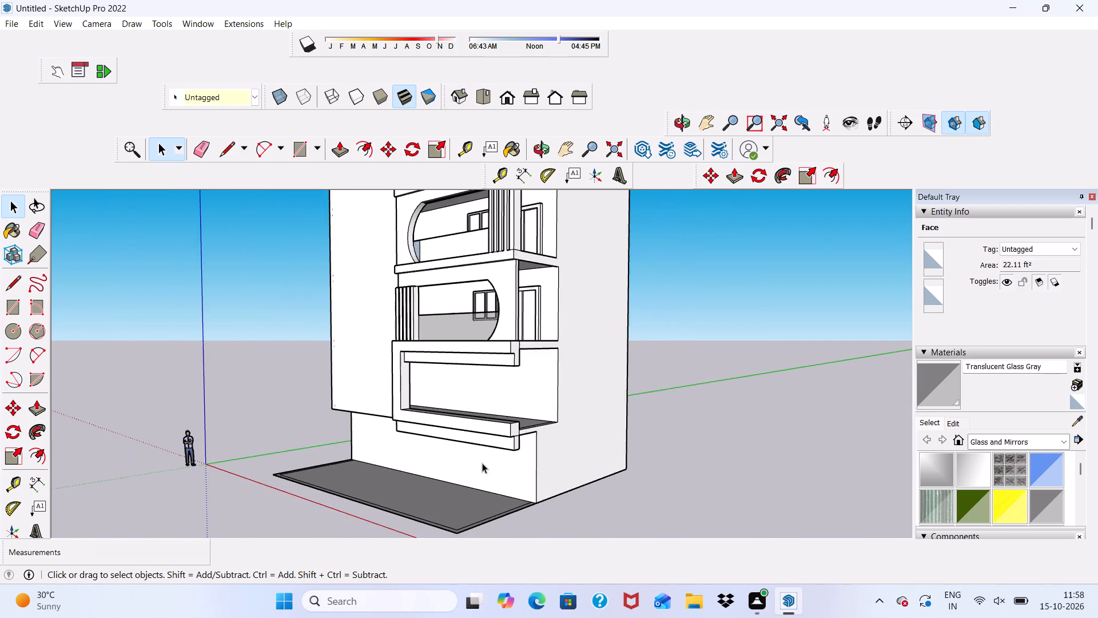
Draw a rectangle on the narrow underside of the upper band's front step, at its free end above the lowest balcony.
middle_drag(482, 463, 685, 476)
scroll(689, 437, up, 4)
key(space)
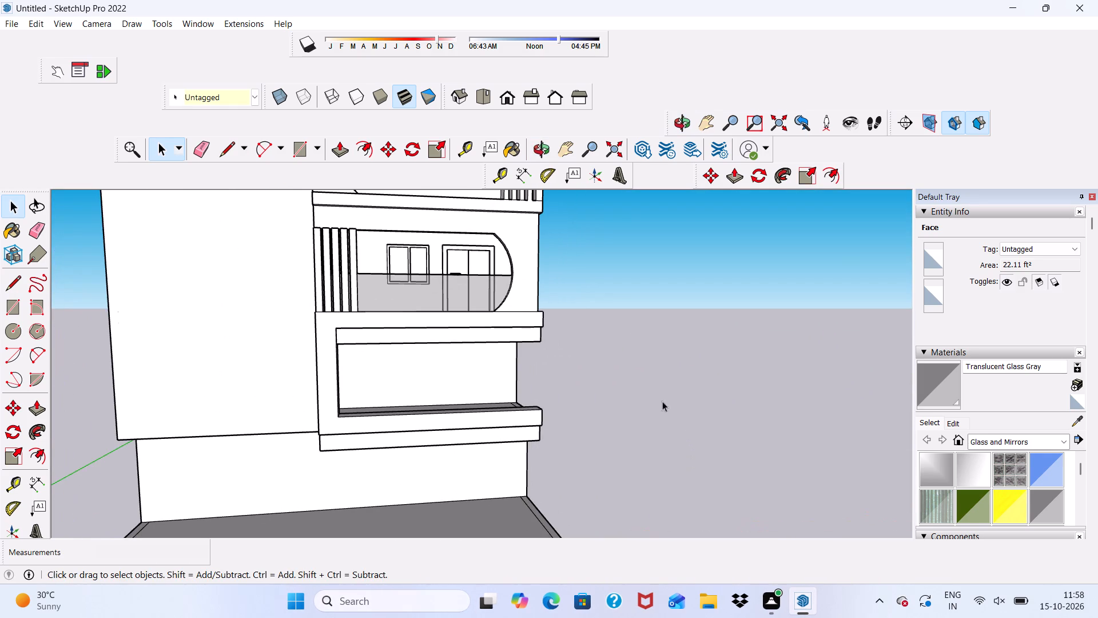
scroll(512, 350, up, 9)
middle_drag(557, 315, 544, 247)
scroll(537, 260, up, 2)
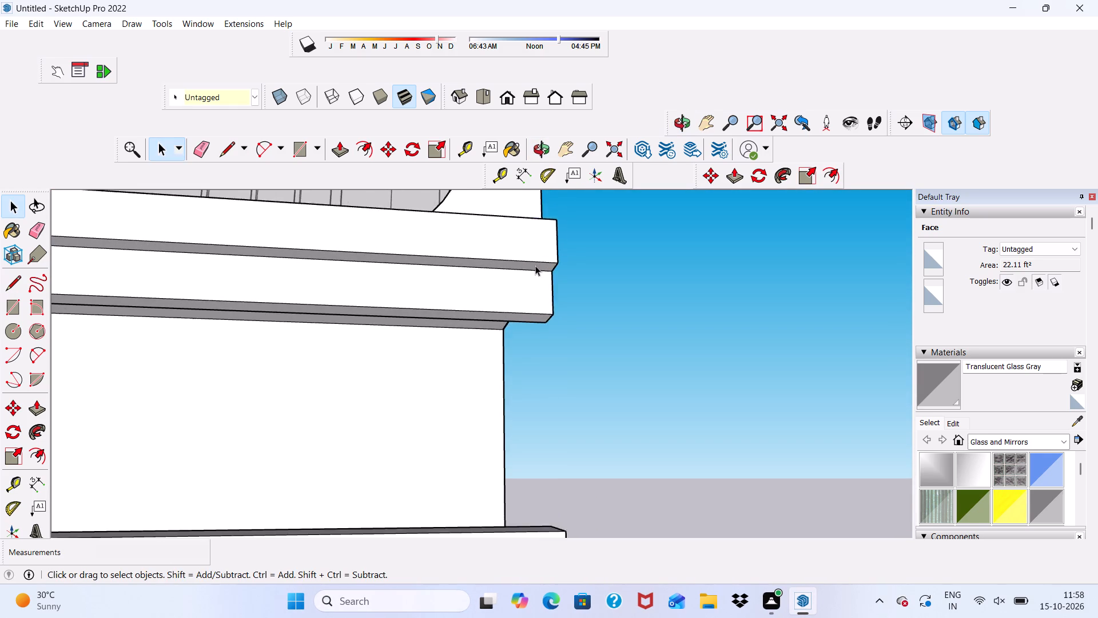
scroll(535, 266, up, 2)
click(295, 154)
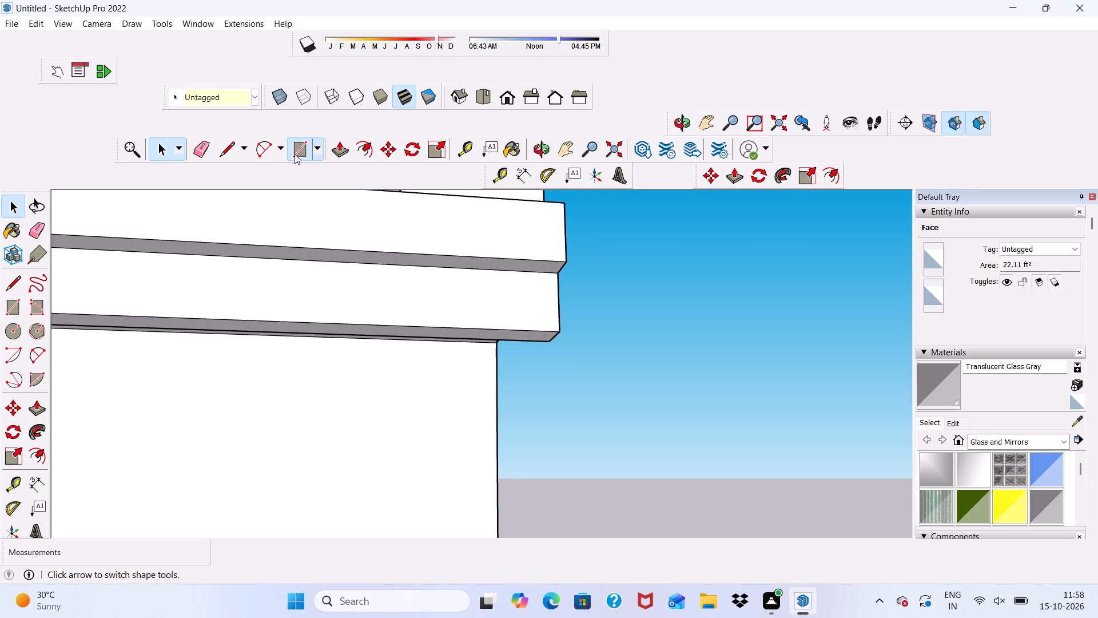
click(562, 261)
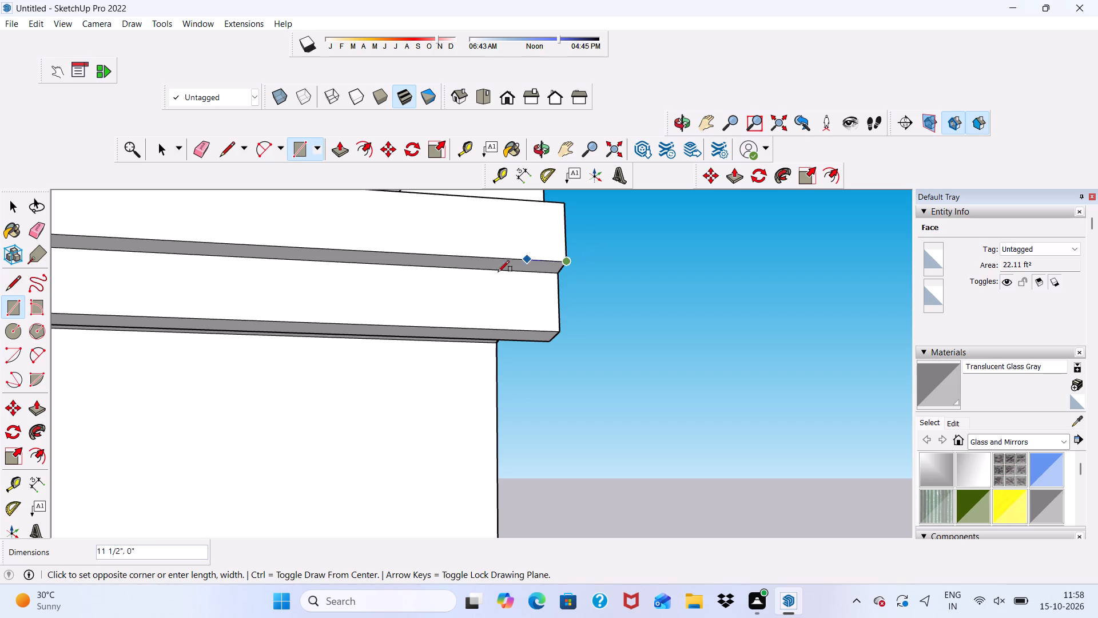
click(490, 267)
key(space)
Push/Pull the small underside rectangle down about 8' 5 9/16" to the lower band, forming an end post for the frame.
click(515, 259)
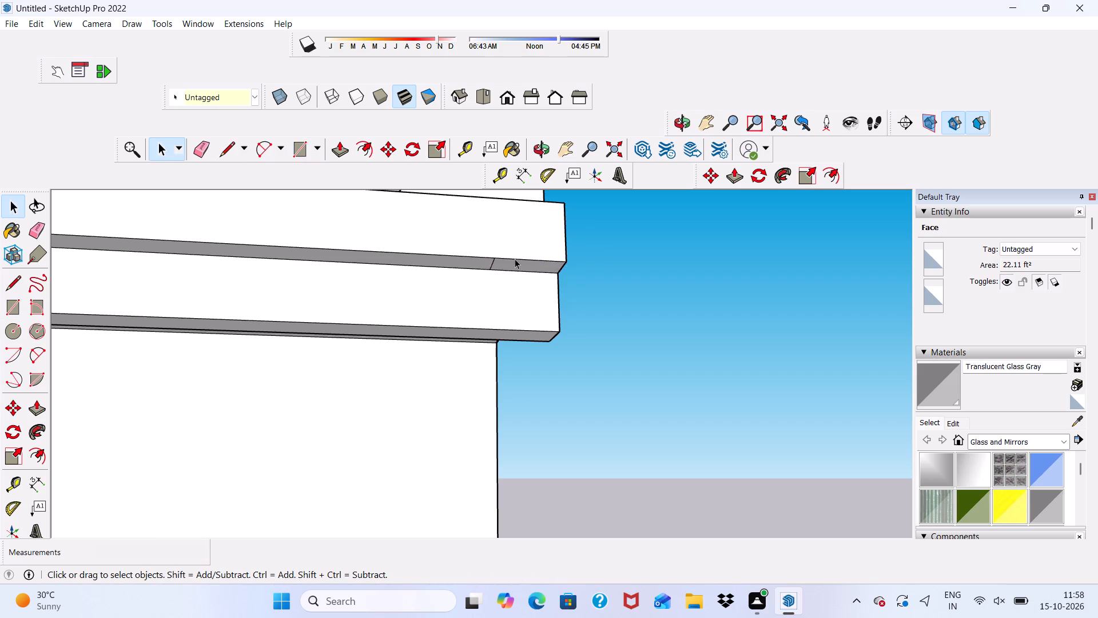
click(517, 265)
click(340, 147)
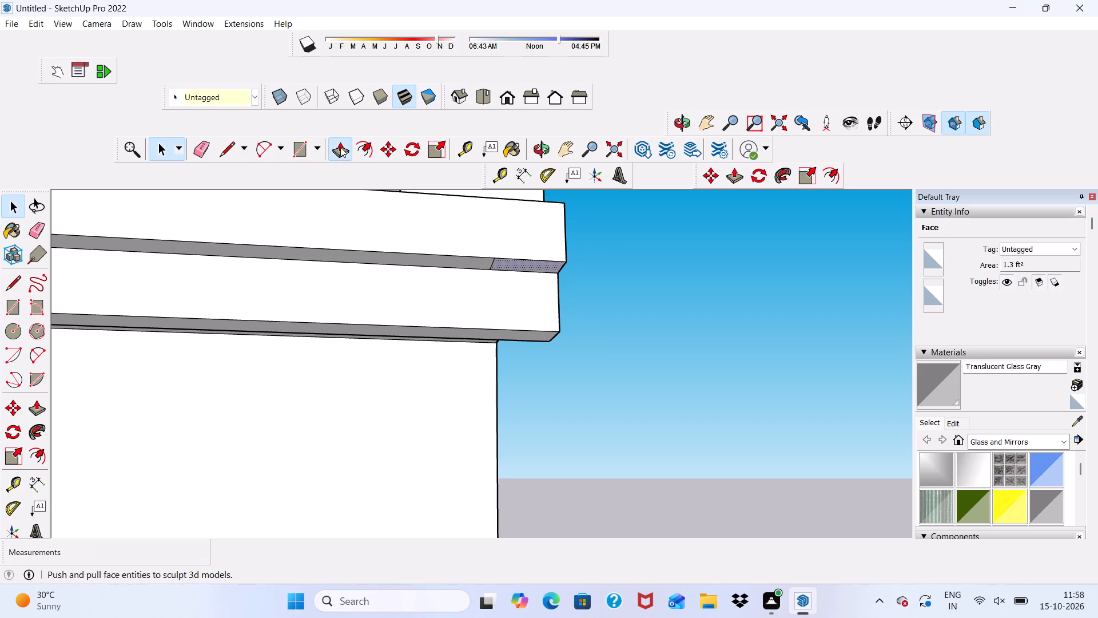
click(517, 256)
scroll(550, 359, down, 7)
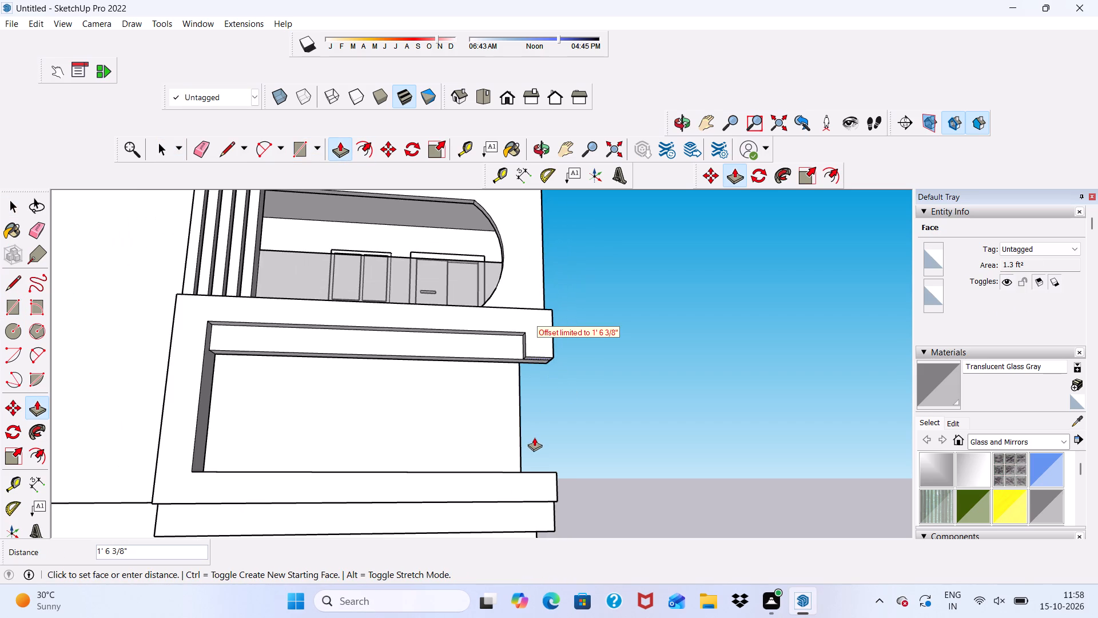
scroll(525, 463, up, 3)
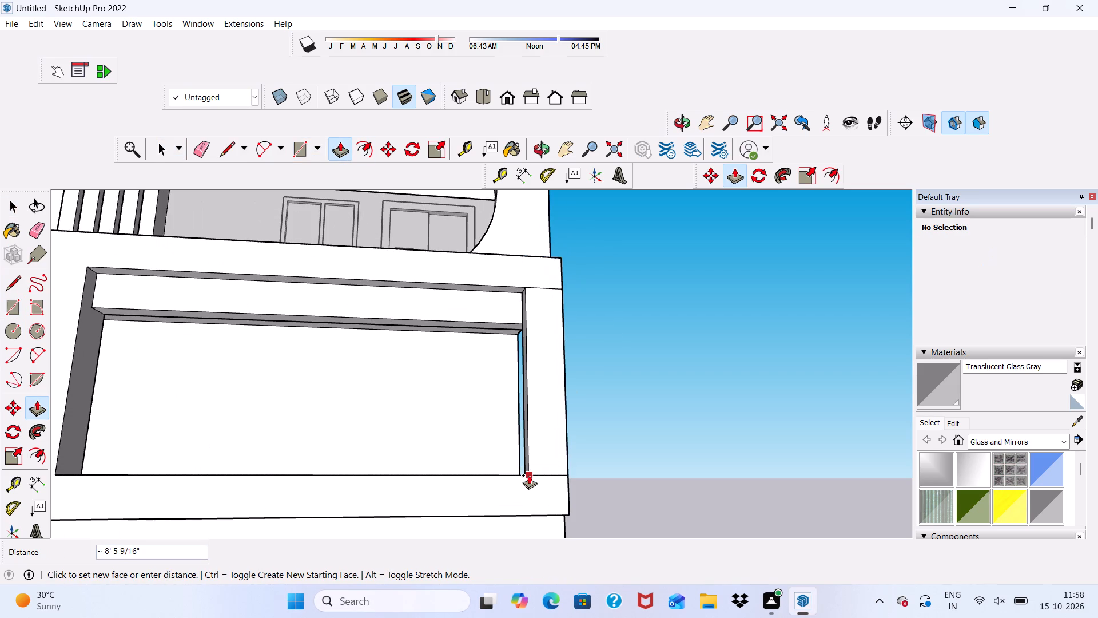
click(529, 475)
Erase the leftover edges on the side face where the new end post meets the upper band.
middle_drag(546, 461, 2, 510)
scroll(176, 417, up, 3)
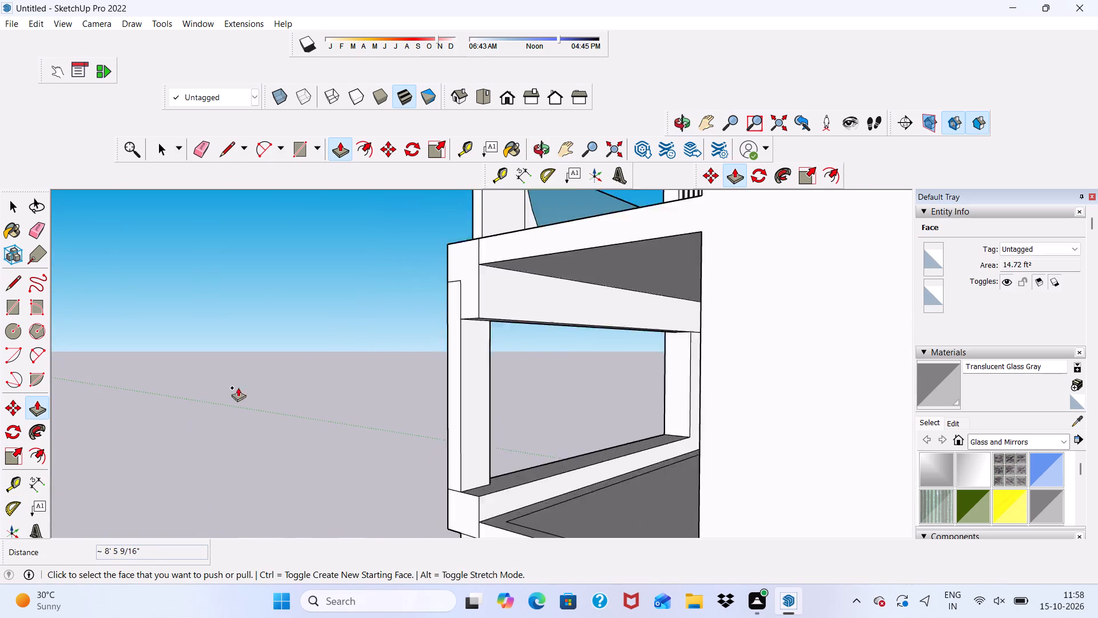
scroll(238, 387, up, 1)
scroll(283, 371, down, 1)
click(200, 144)
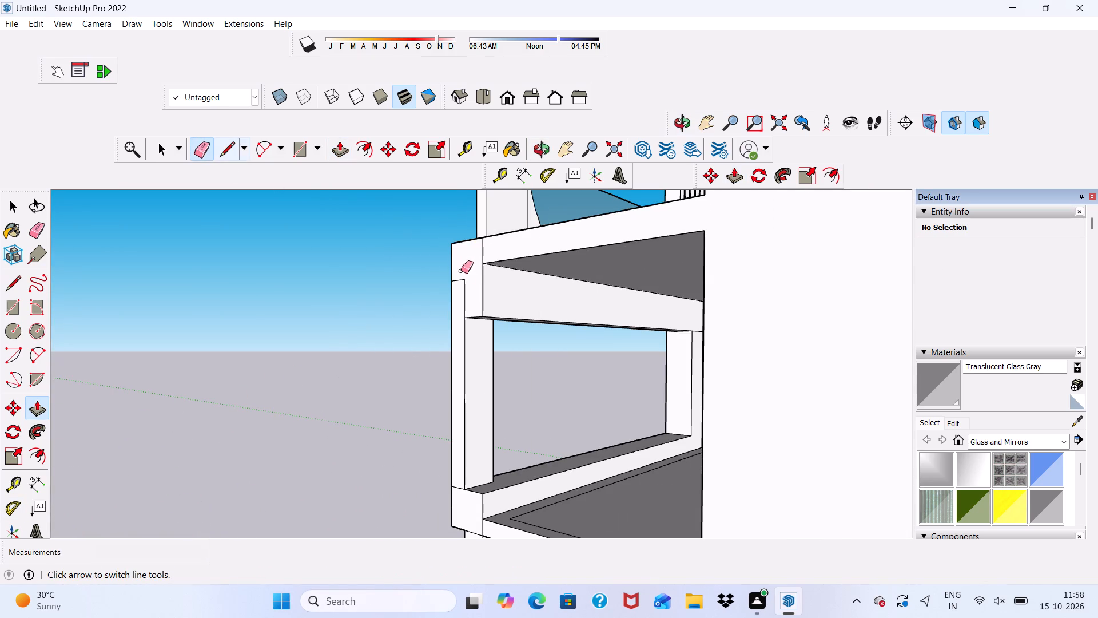
scroll(468, 275, up, 3)
drag(451, 280, 462, 306)
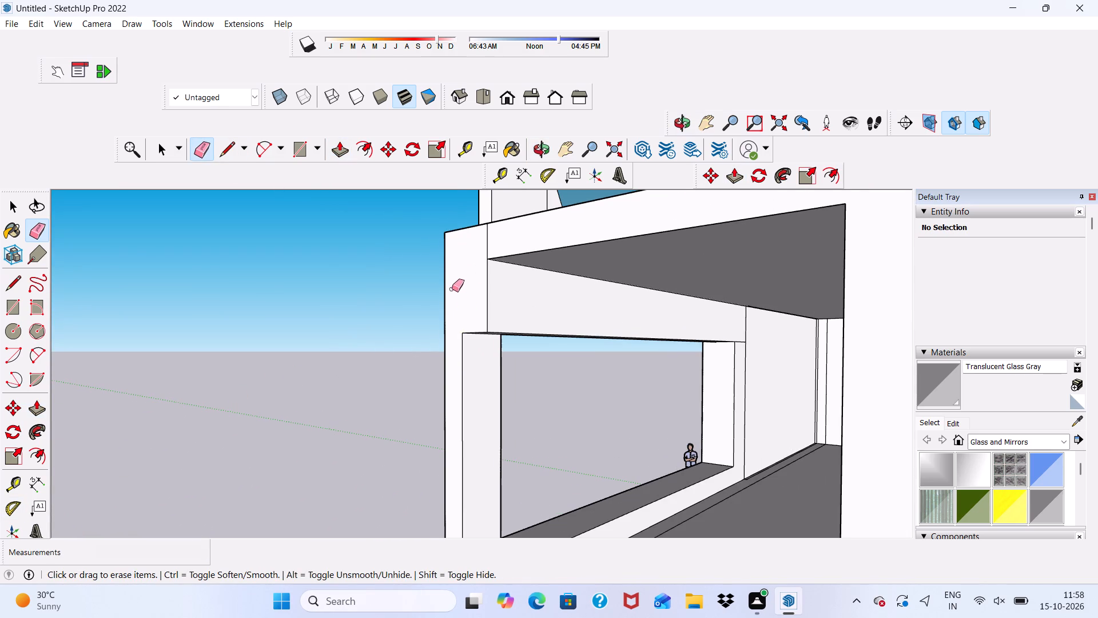
scroll(452, 289, down, 6)
middle_drag(467, 319, 560, 319)
scroll(561, 283, up, 6)
drag(555, 259, 561, 253)
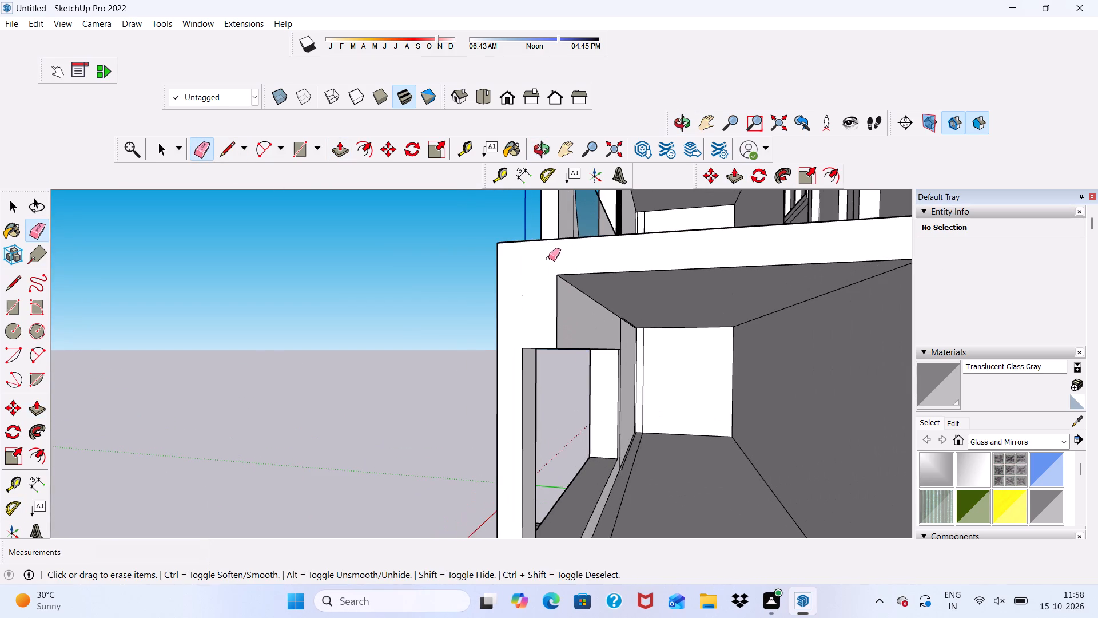
Examine the building front with the fully framed lowest balcony, from close up and from a distance.
scroll(513, 300, down, 4)
middle_drag(502, 350, 818, 327)
scroll(531, 360, down, 5)
middle_drag(529, 432, 710, 414)
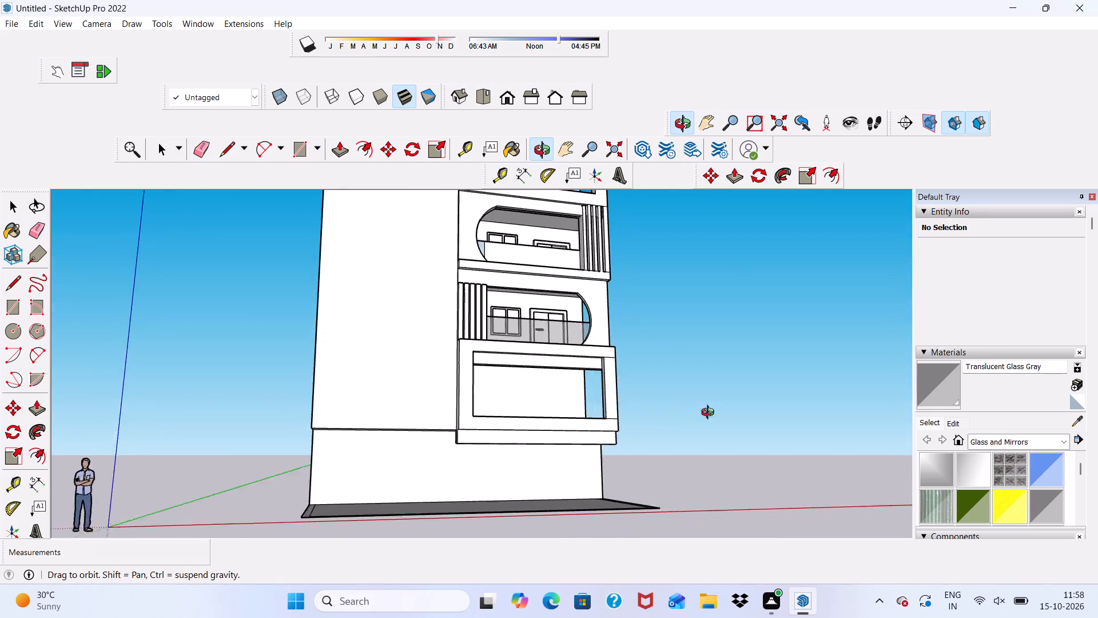
middle_drag(710, 414, 778, 486)
middle_drag(684, 484, 651, 453)
scroll(632, 416, up, 1)
scroll(528, 402, down, 6)
middle_drag(558, 472, 435, 418)
key(space)
scroll(717, 540, up, 4)
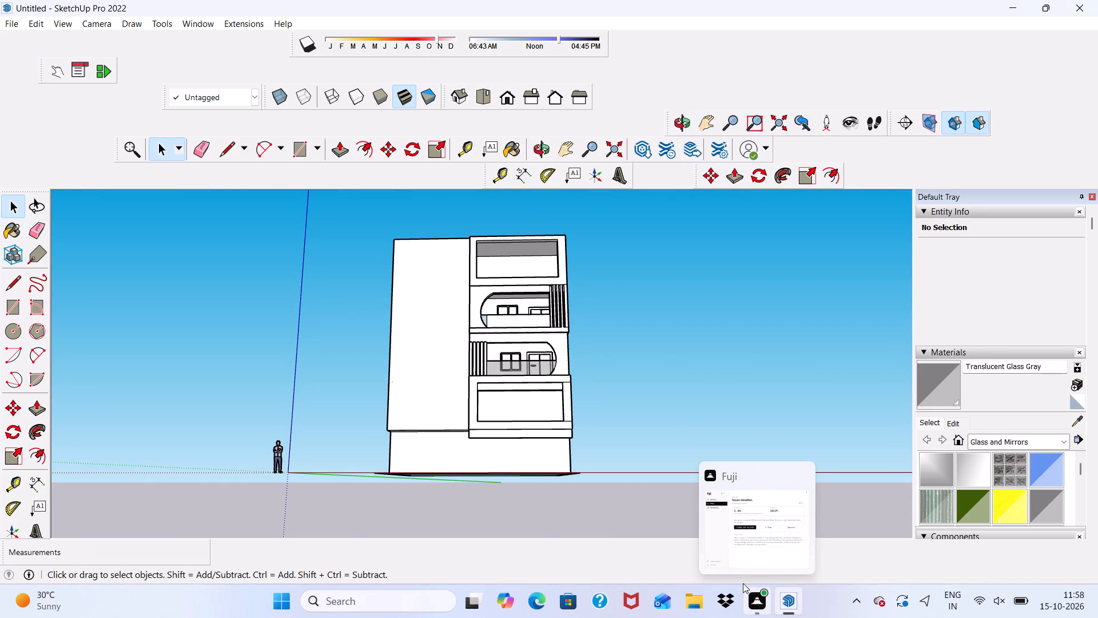
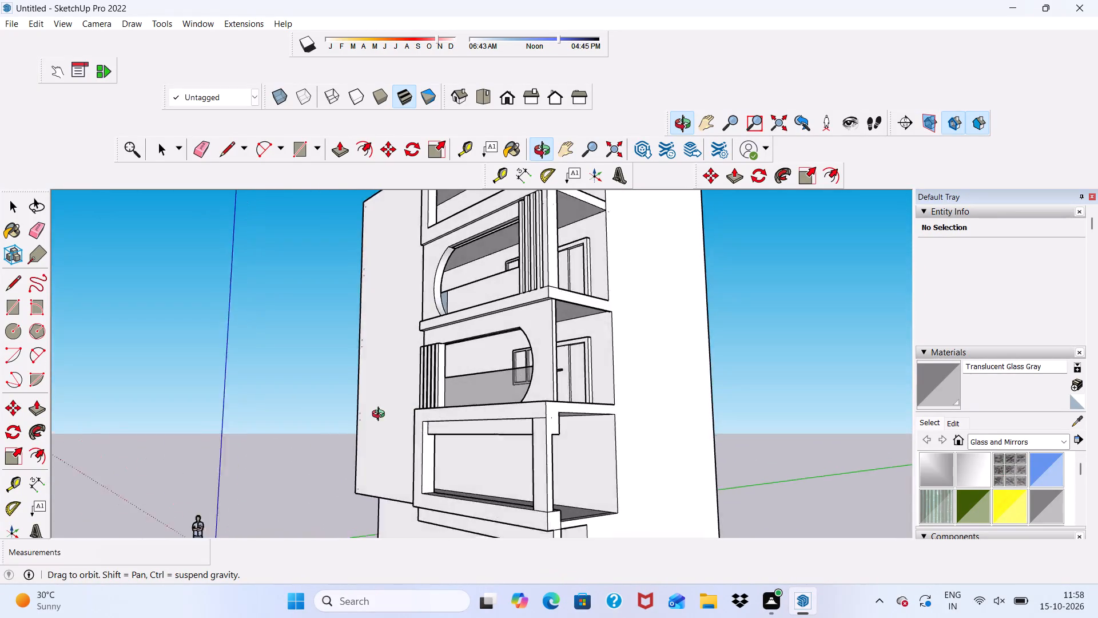
Erase the stray edge fragments on the side face of the lowest balcony's frame, near its upper corner.
scroll(568, 472, up, 5)
middle_drag(674, 410, 616, 430)
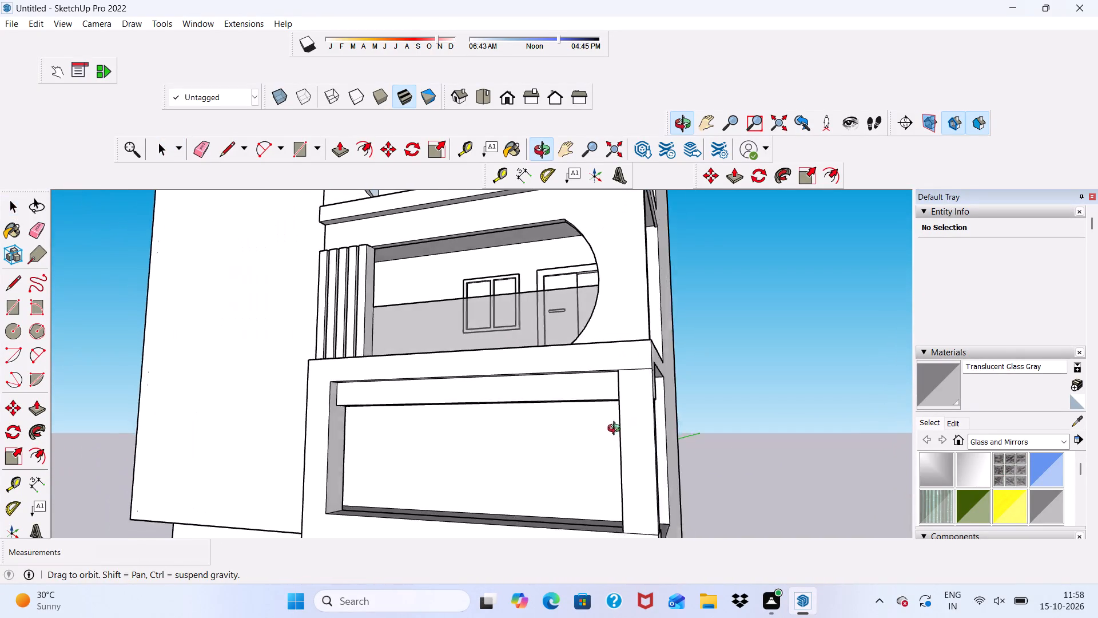
middle_drag(616, 430, 590, 441)
click(204, 150)
scroll(672, 367, up, 4)
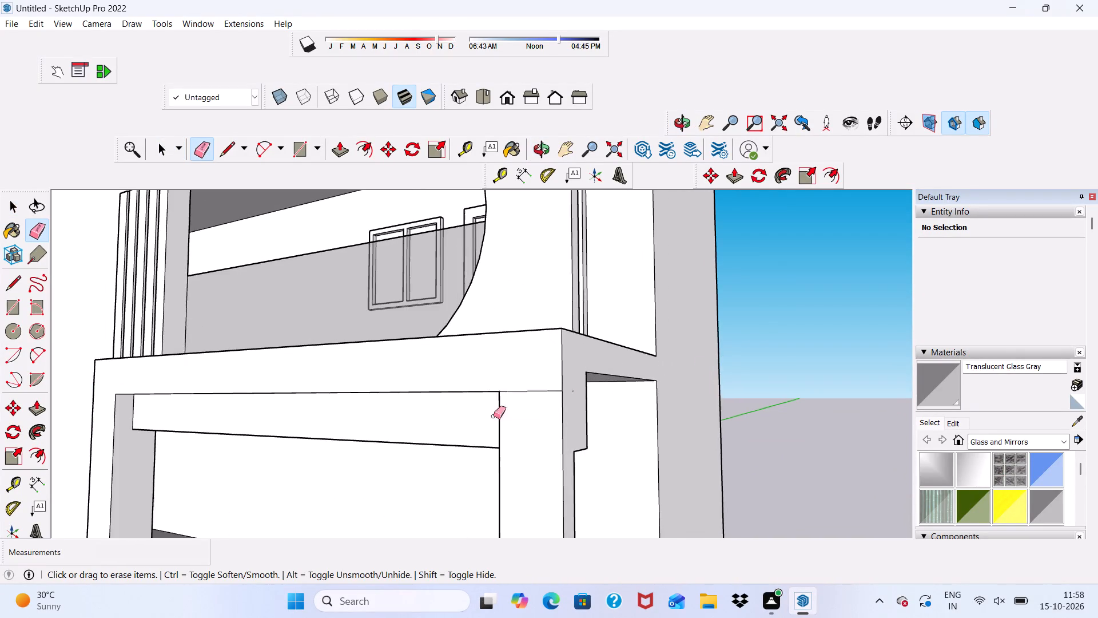
scroll(494, 416, up, 2)
drag(523, 373, 524, 393)
scroll(592, 386, up, 3)
drag(594, 382, 586, 397)
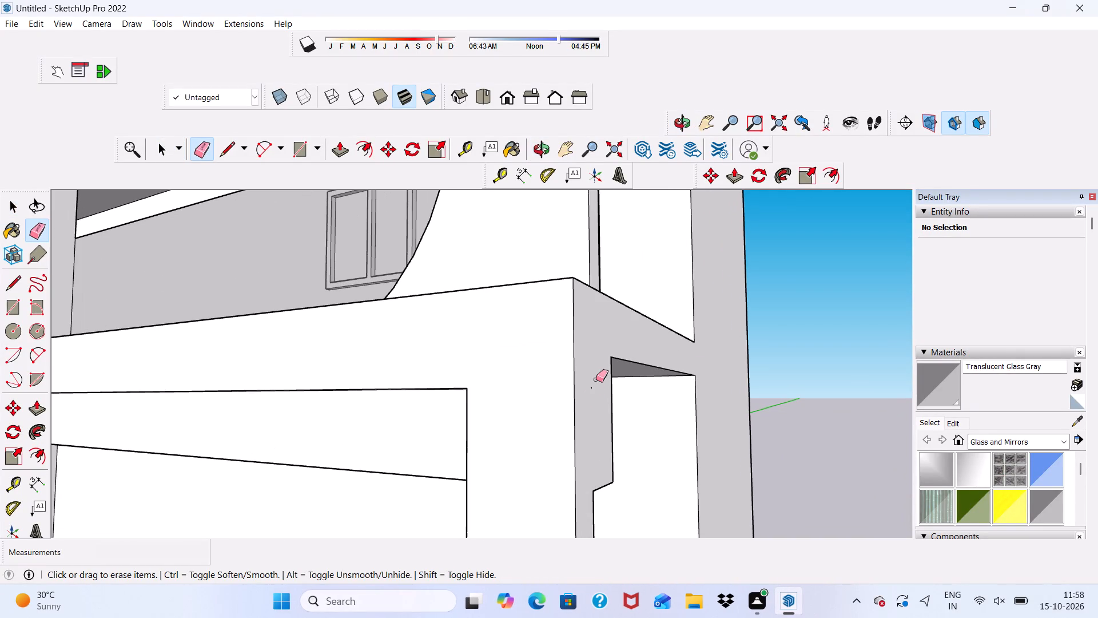
drag(594, 387, 594, 375)
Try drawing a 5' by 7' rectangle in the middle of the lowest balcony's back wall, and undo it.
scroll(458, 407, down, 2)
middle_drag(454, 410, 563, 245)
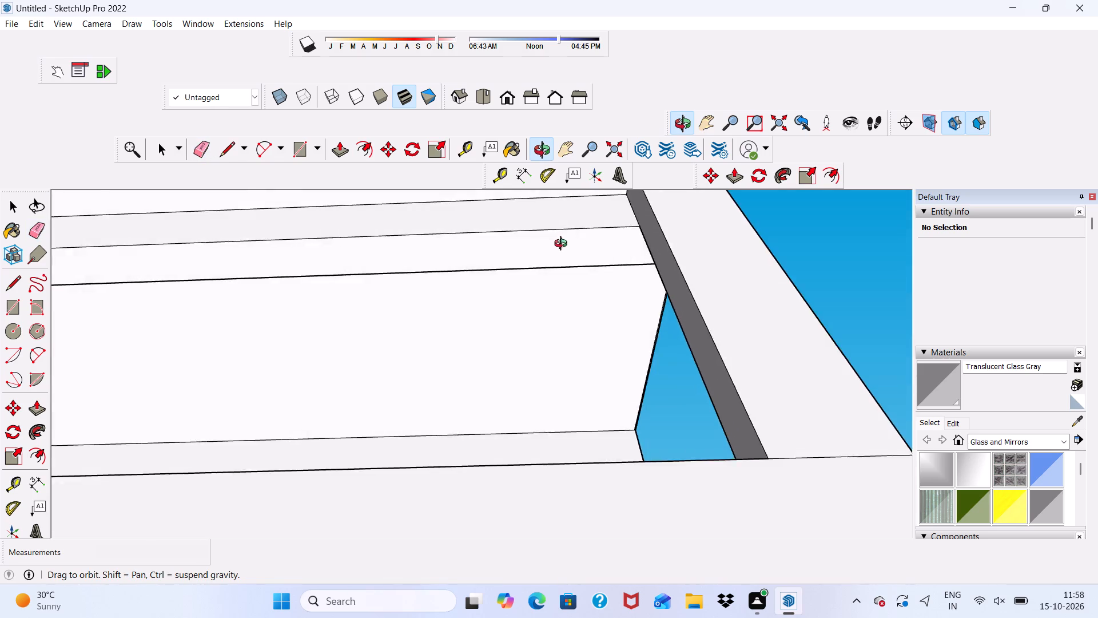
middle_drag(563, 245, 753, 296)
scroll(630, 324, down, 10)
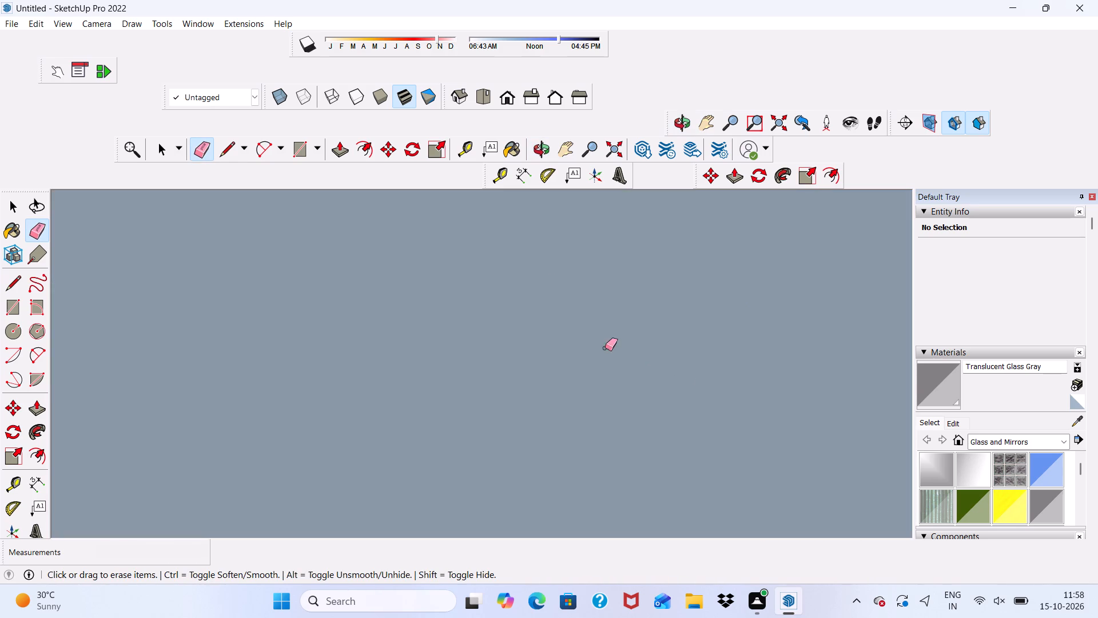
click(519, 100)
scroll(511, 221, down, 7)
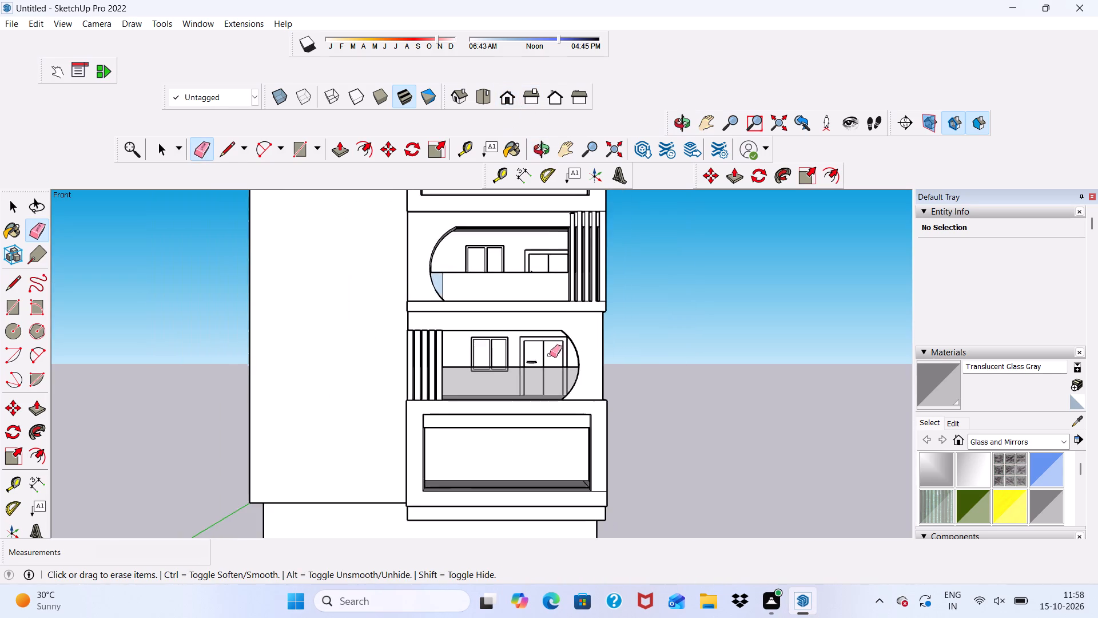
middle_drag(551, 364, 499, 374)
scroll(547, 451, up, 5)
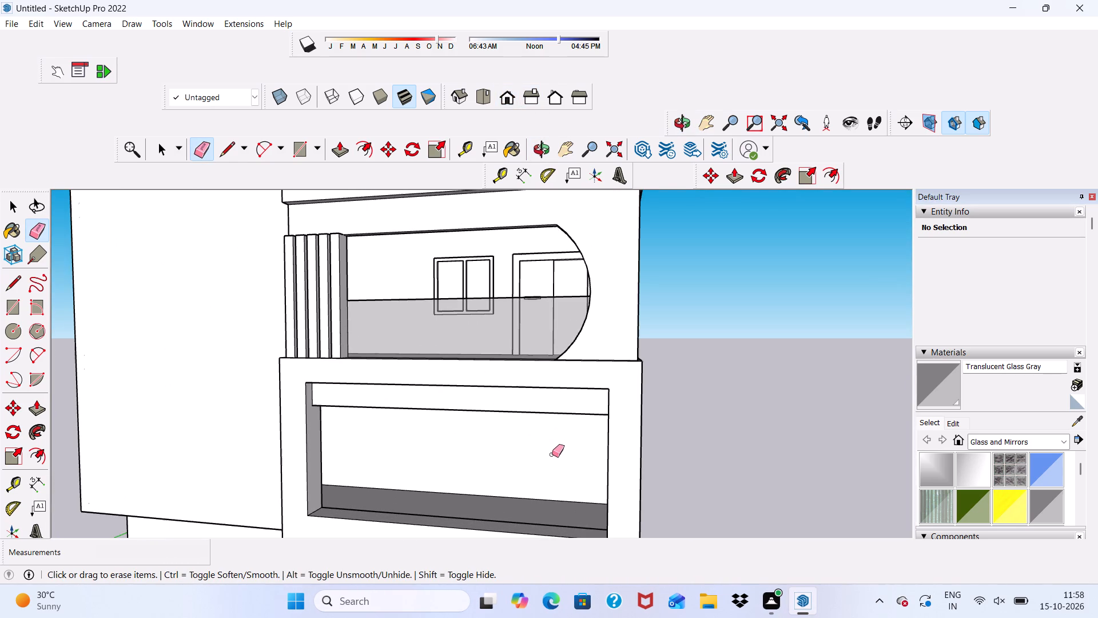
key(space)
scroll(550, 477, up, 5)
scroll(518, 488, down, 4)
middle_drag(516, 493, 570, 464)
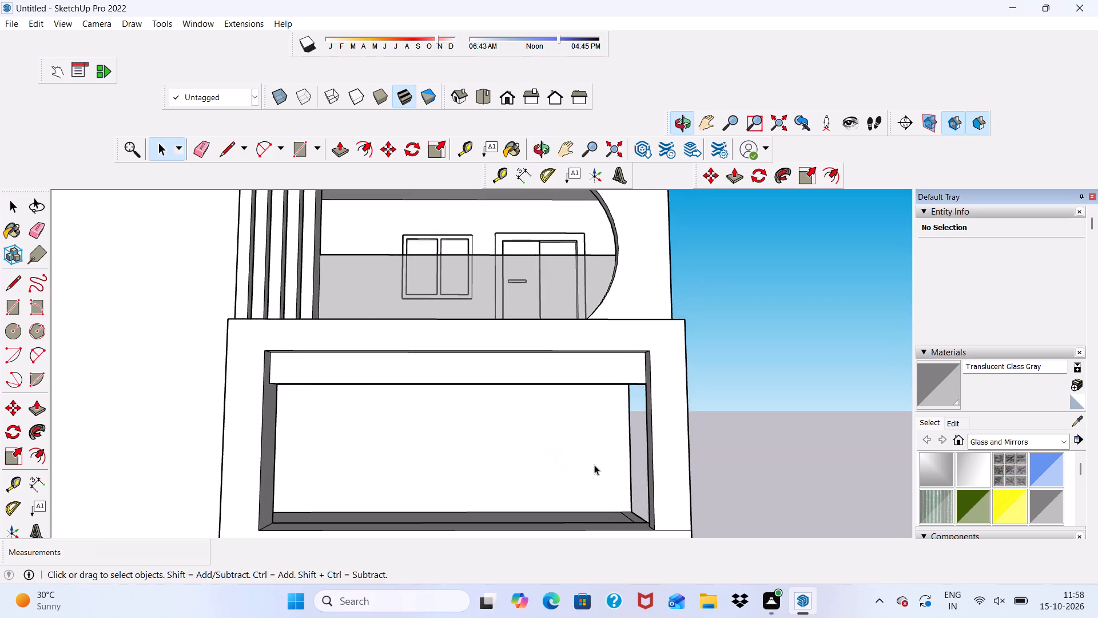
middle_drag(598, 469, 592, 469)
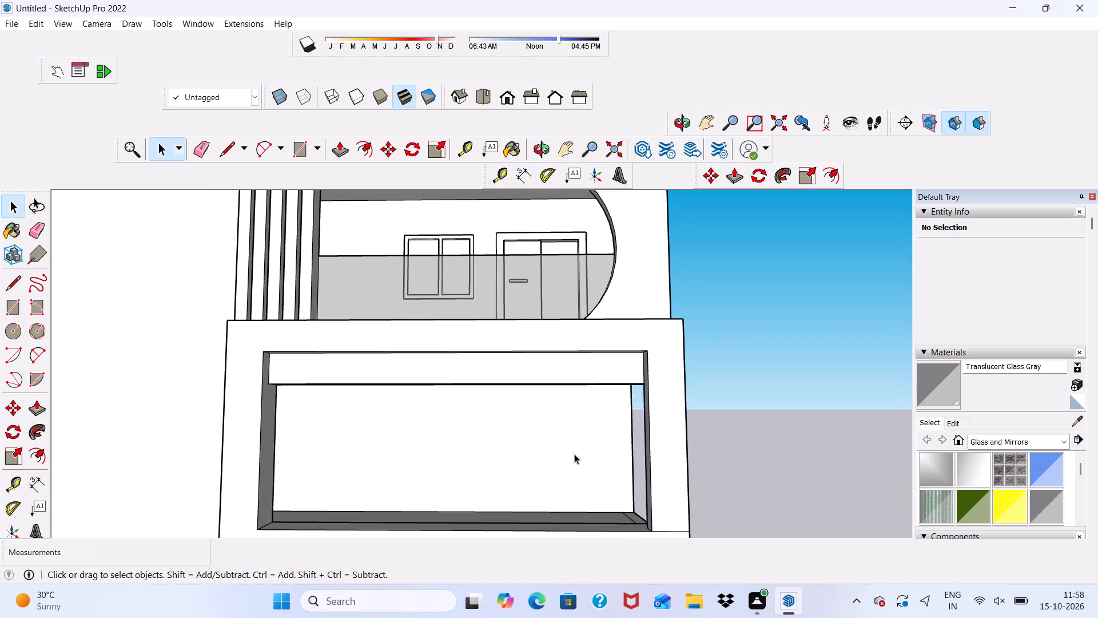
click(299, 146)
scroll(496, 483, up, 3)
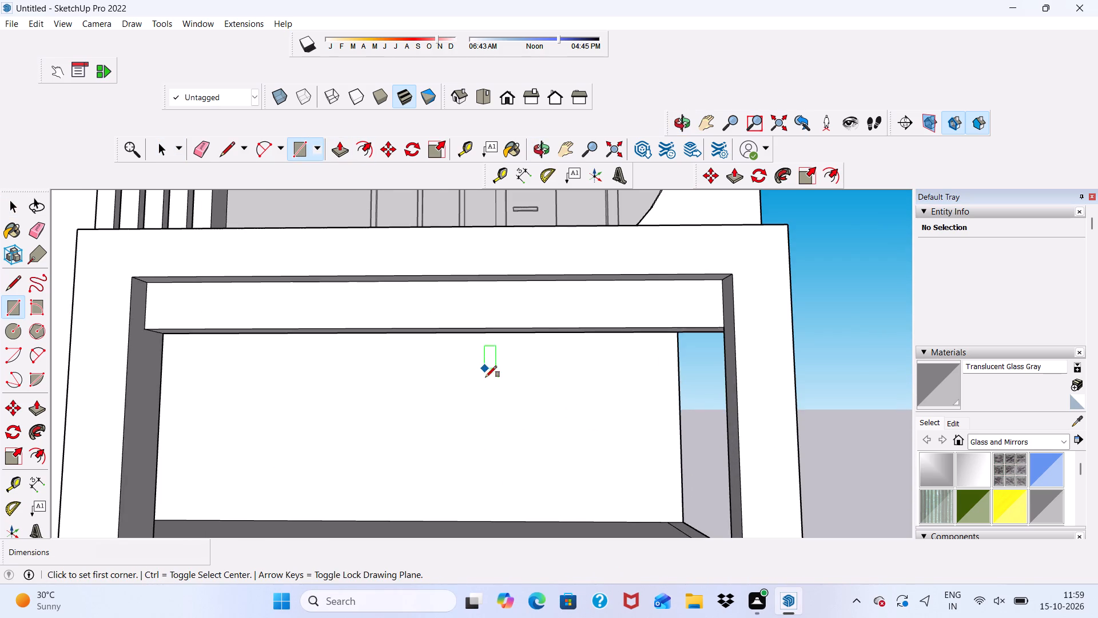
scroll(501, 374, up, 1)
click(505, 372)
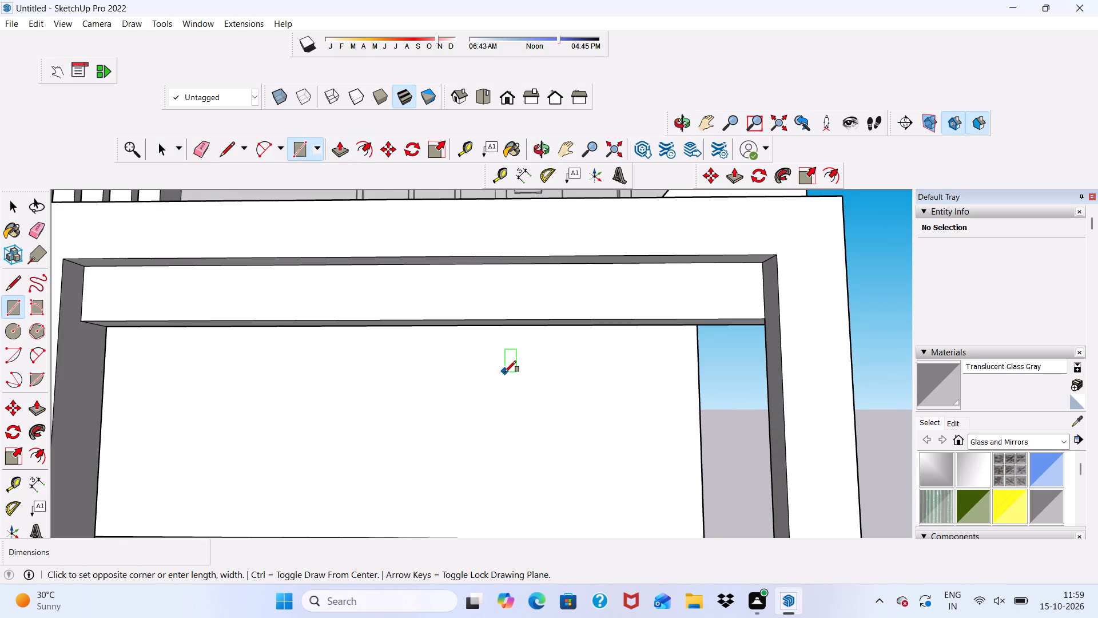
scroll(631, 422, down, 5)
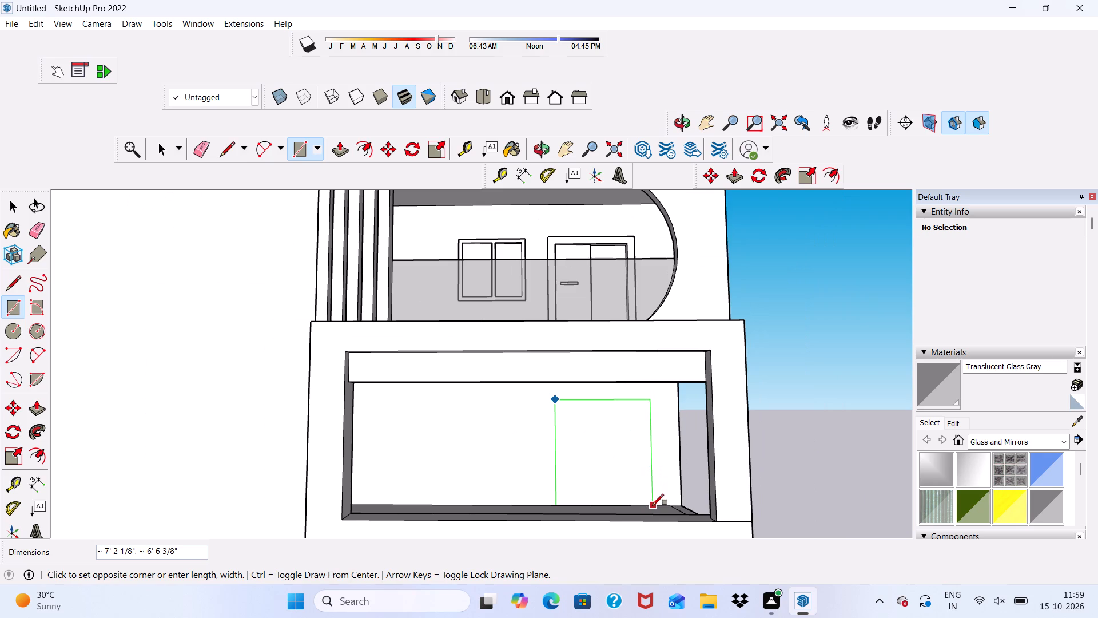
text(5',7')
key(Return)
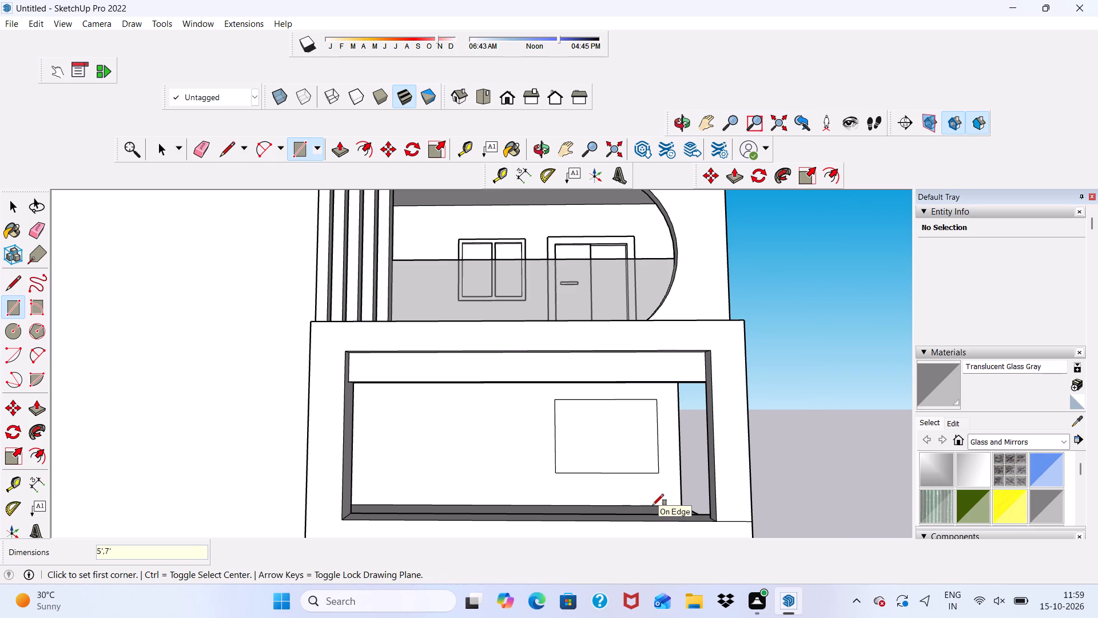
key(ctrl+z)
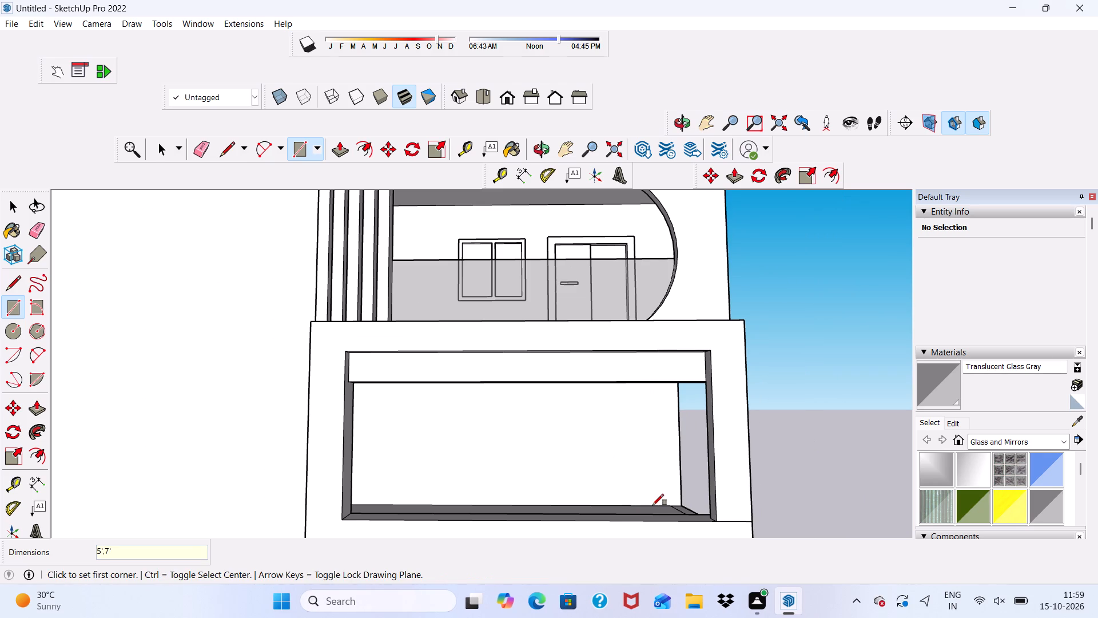
Draw a 5' by 7' door rectangle on the lowest balcony's back wall, rising from the floor edge.
scroll(480, 500, up, 5)
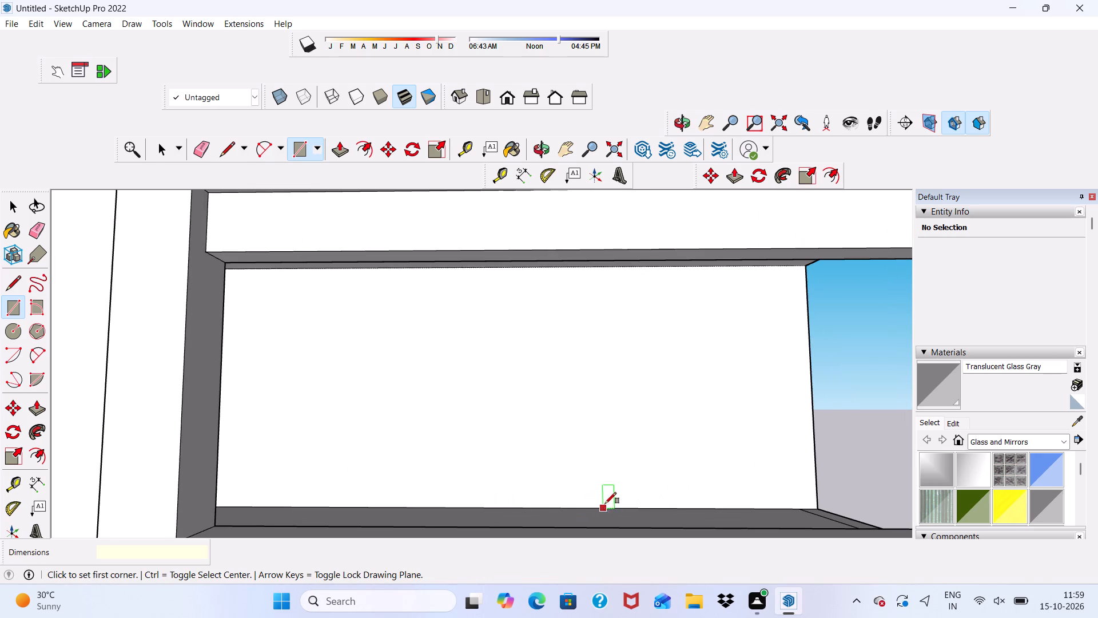
click(635, 509)
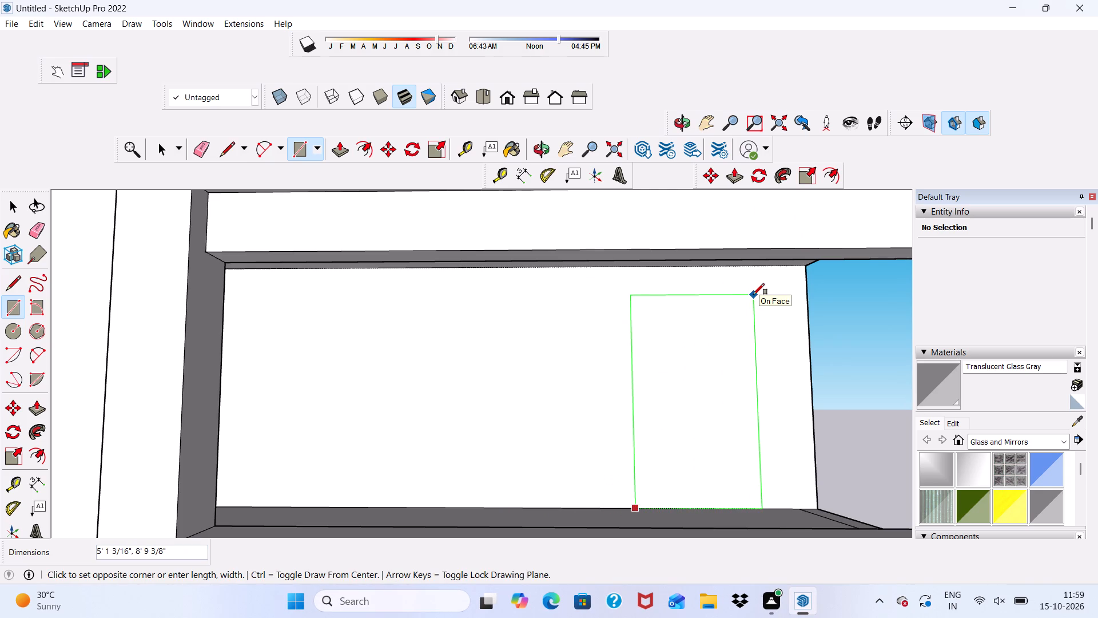
text(5',7')
key(Return)
key(space)
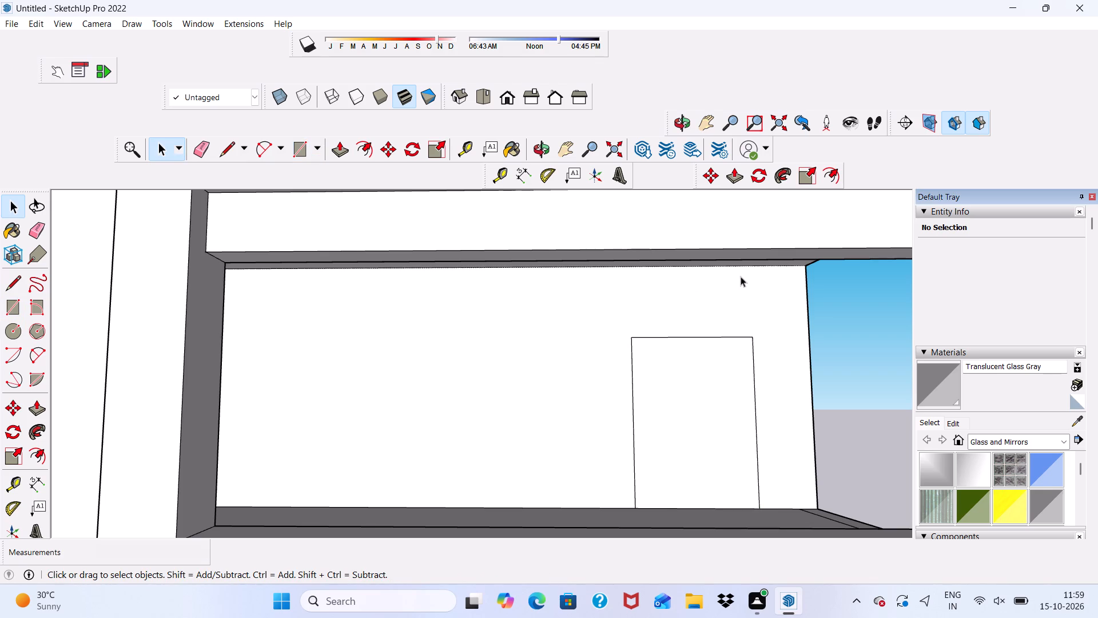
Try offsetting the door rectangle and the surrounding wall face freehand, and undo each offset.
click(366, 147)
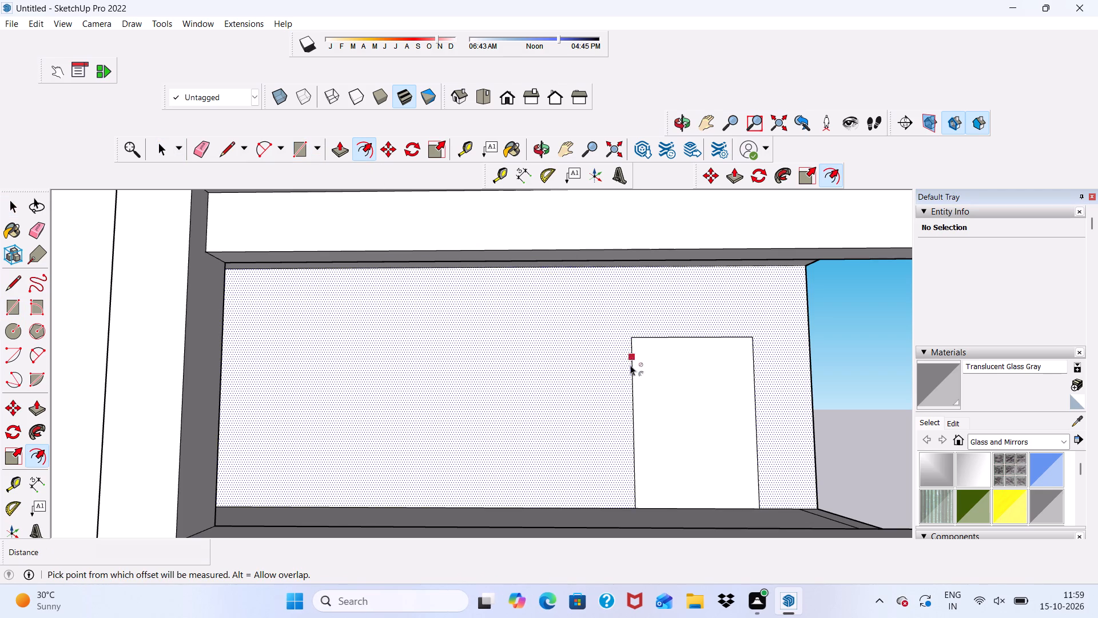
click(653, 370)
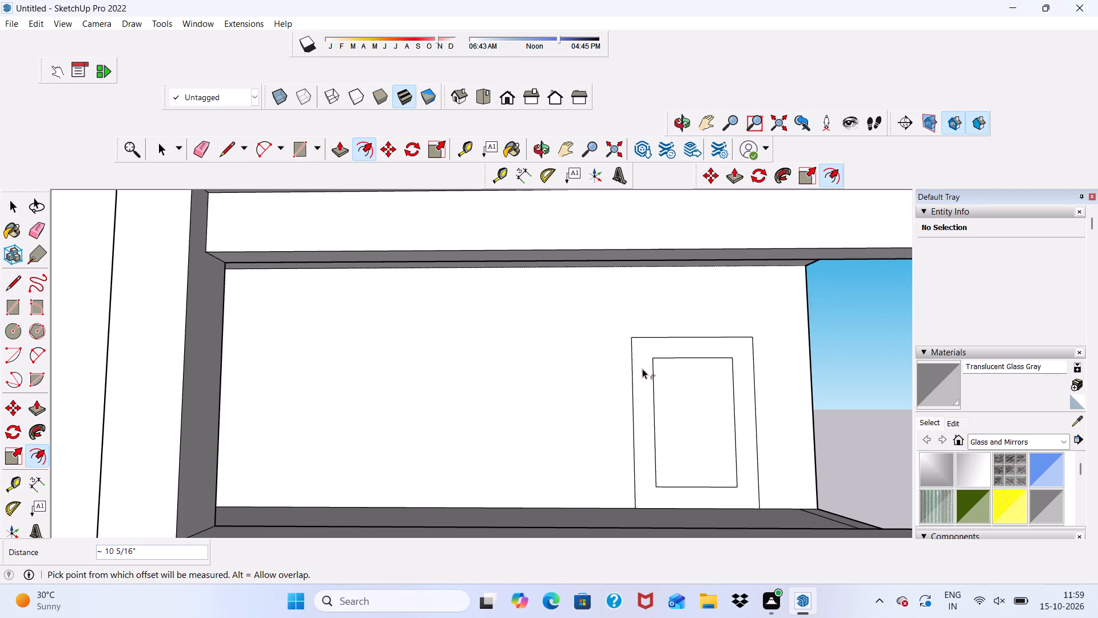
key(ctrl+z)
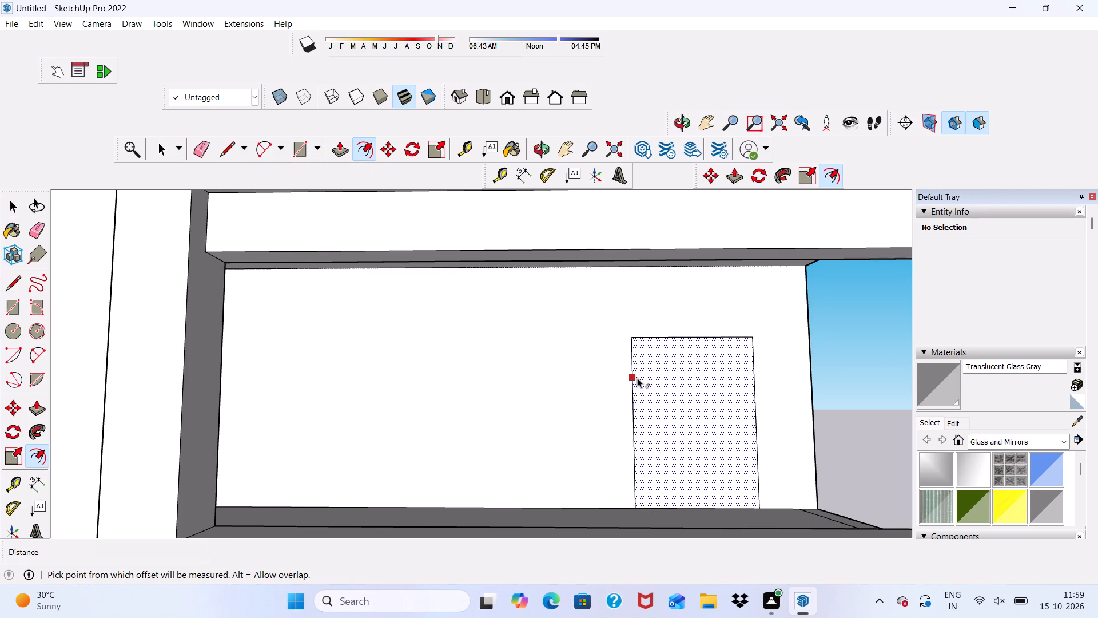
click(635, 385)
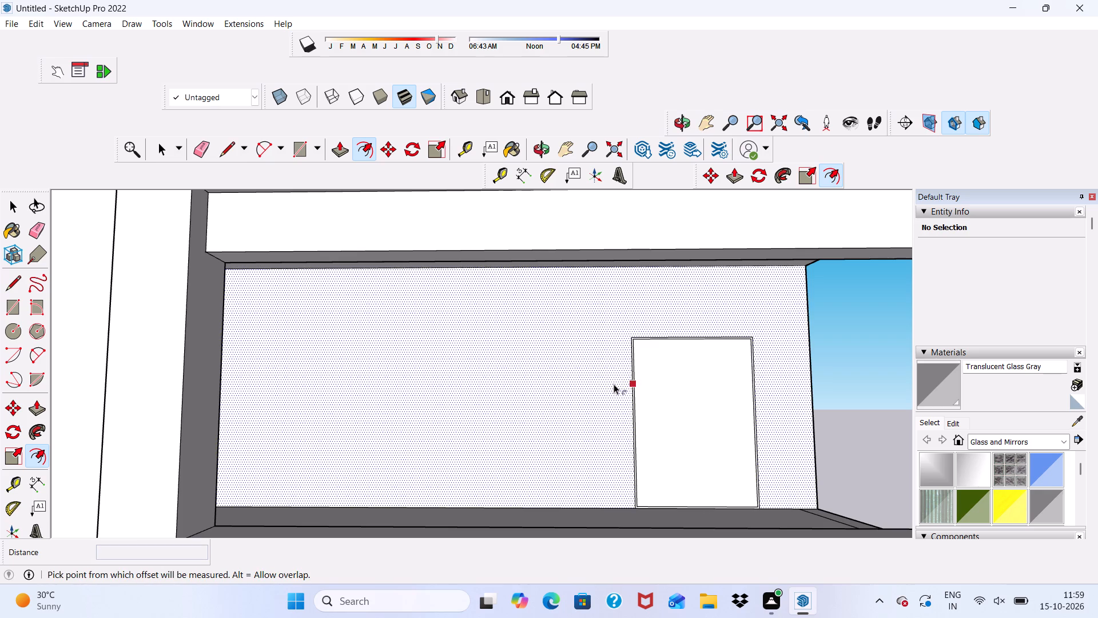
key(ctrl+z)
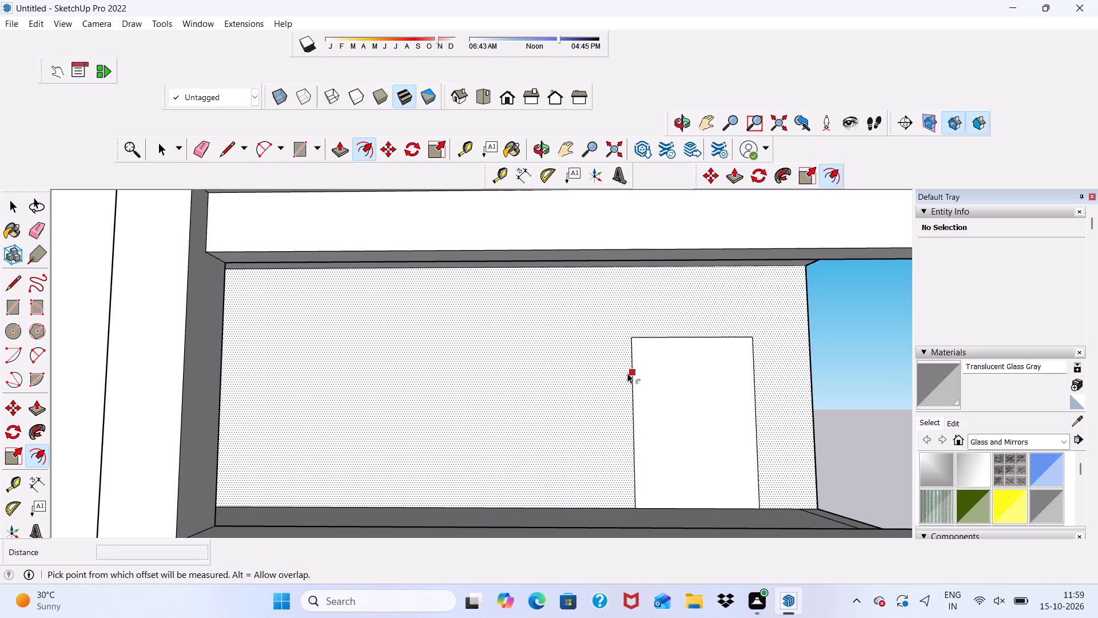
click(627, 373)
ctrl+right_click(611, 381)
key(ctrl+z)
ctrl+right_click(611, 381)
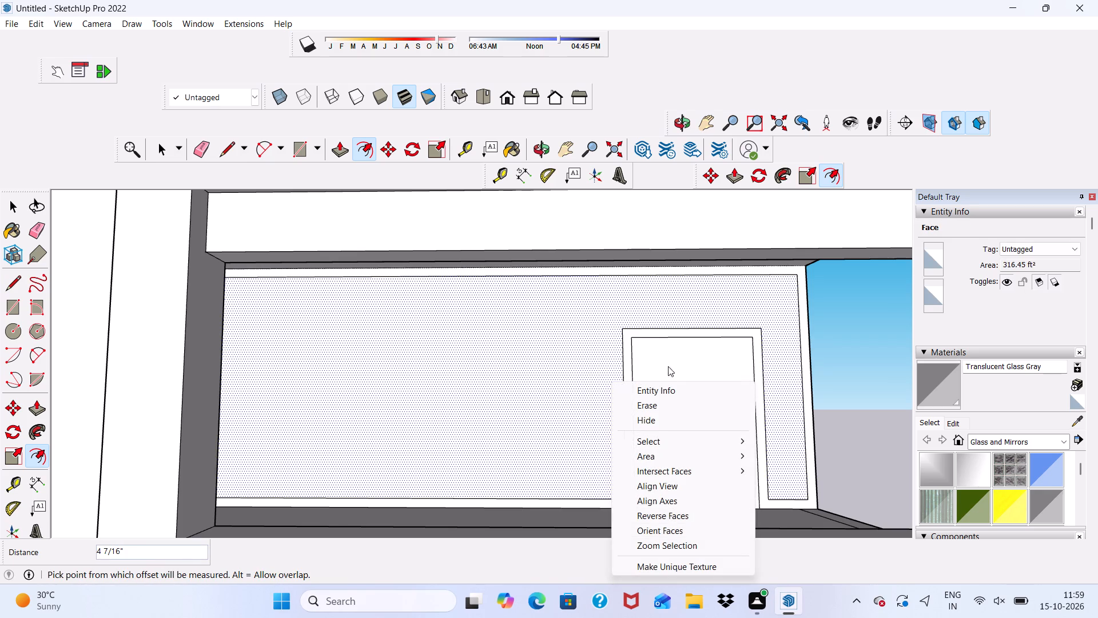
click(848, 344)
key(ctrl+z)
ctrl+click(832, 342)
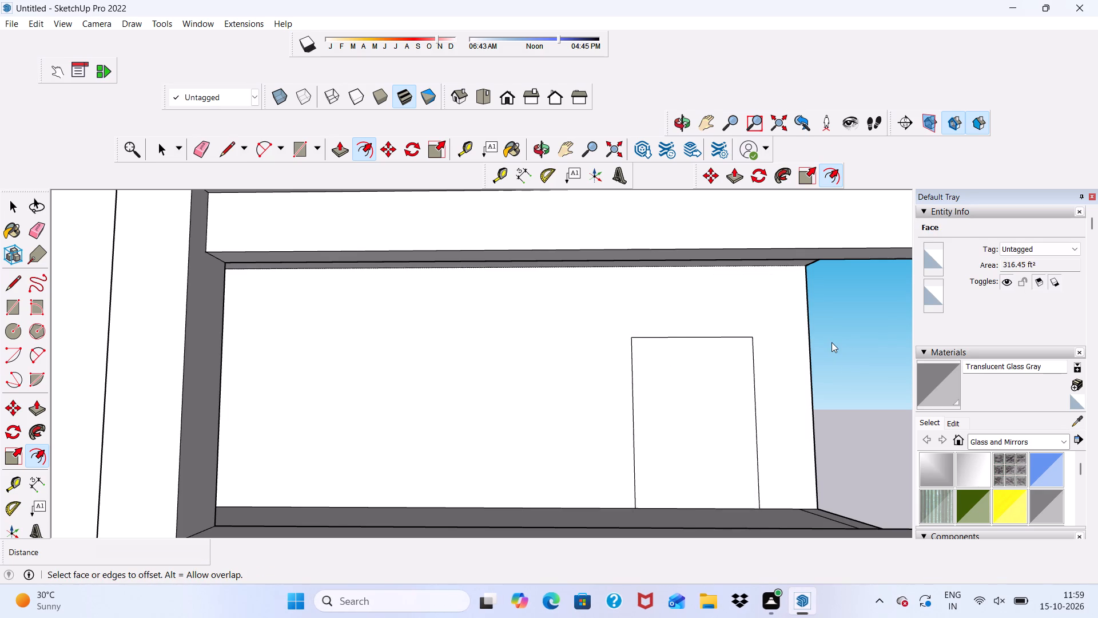
Offset the door rectangle's outline 6" outward to form the door frame.
key(space)
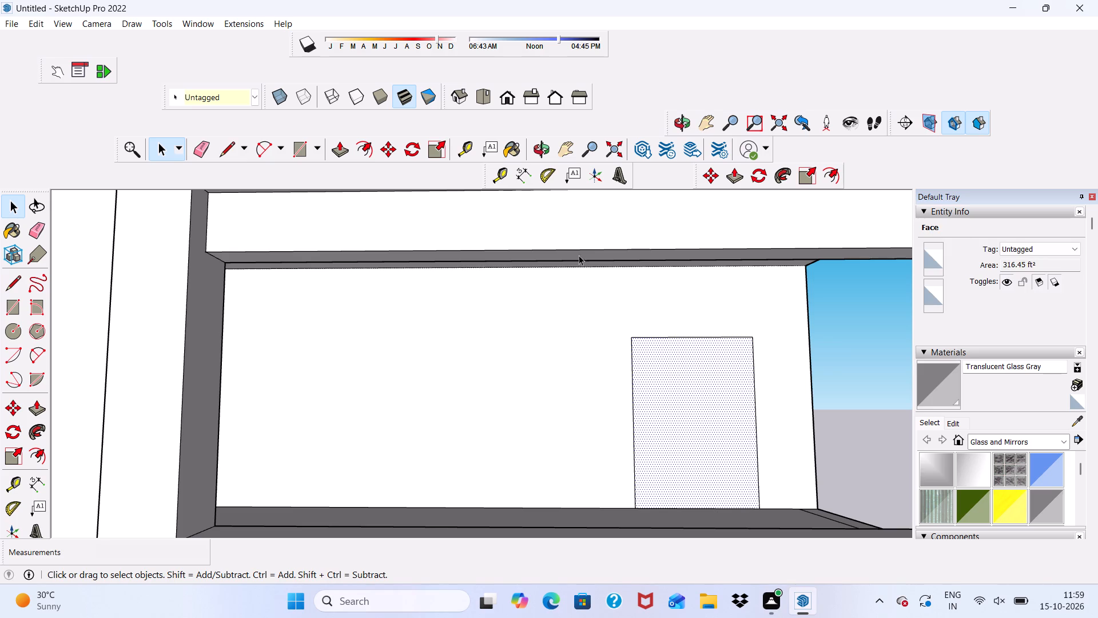
click(367, 148)
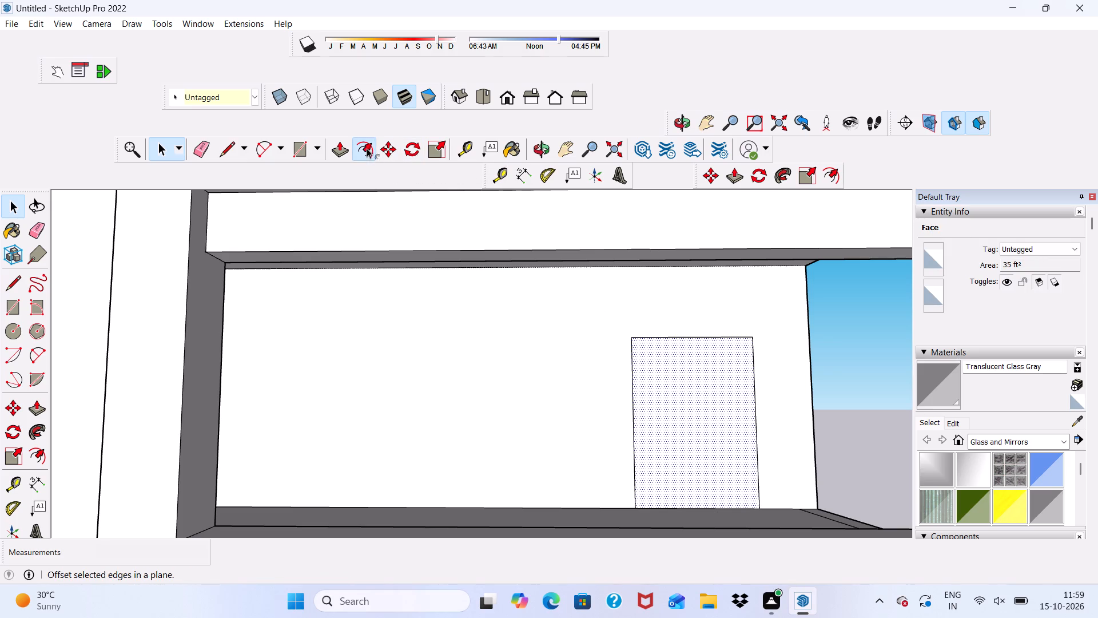
click(655, 372)
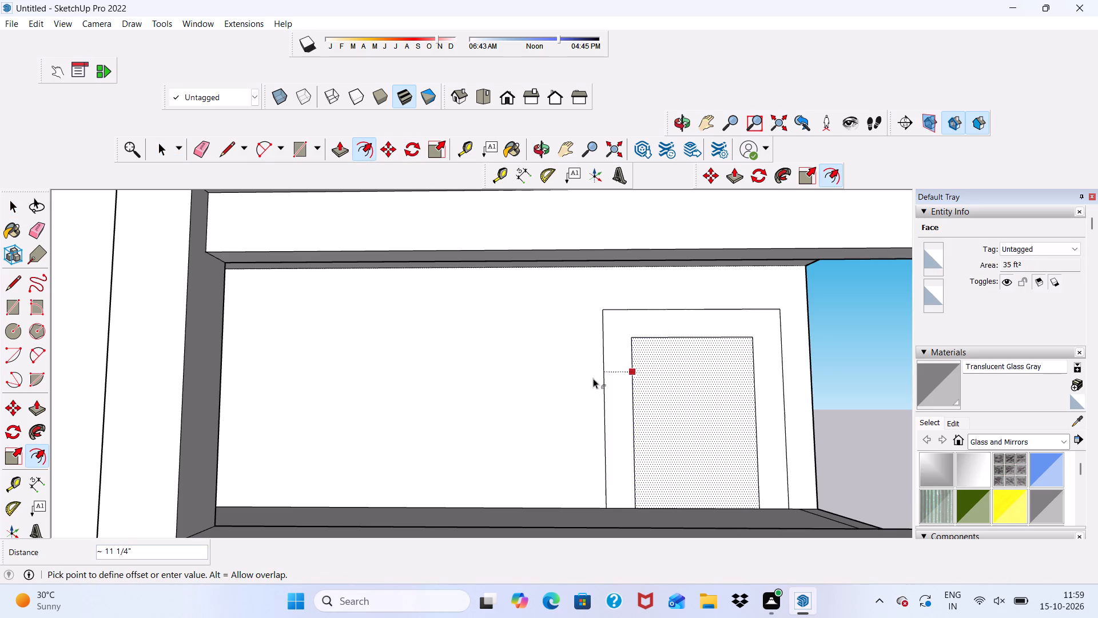
key(6)
key(shift+quotedbl)
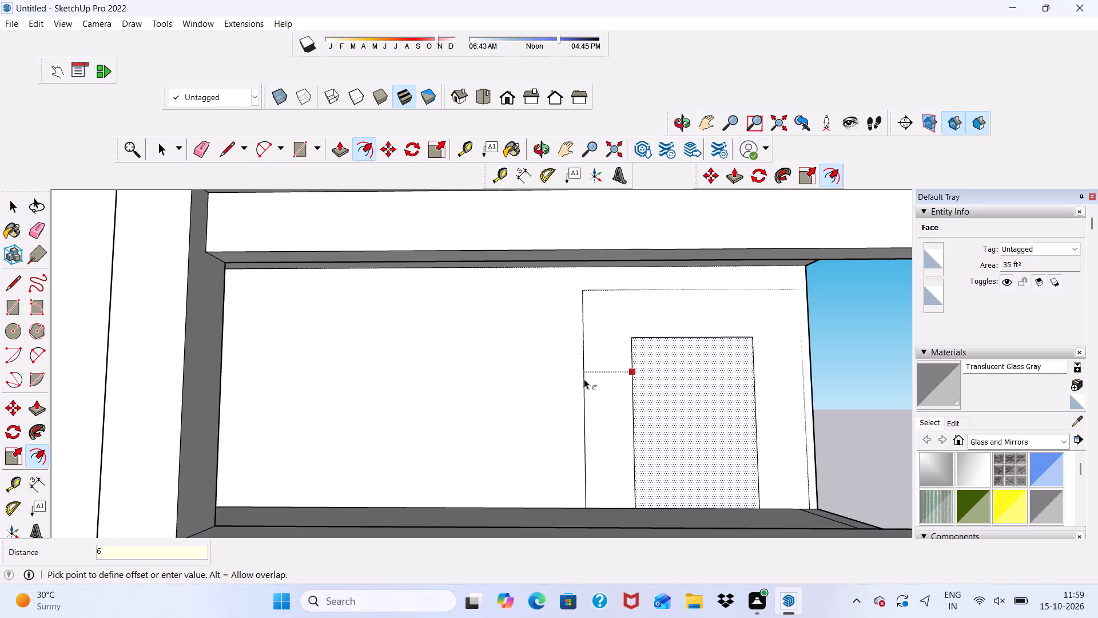
key(Return)
key(space)
click(847, 314)
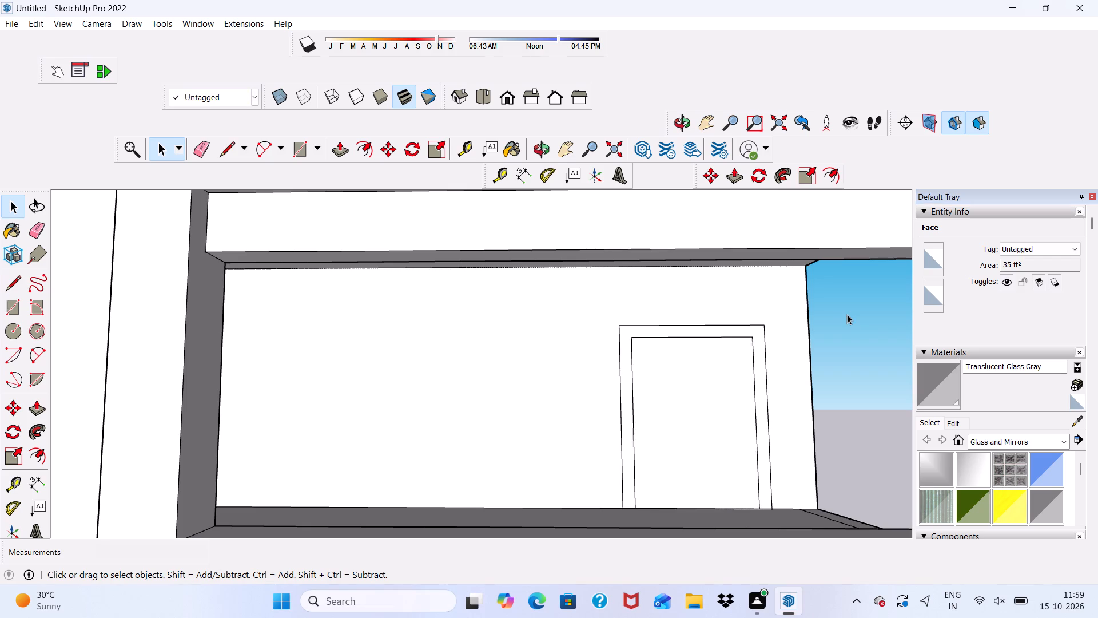
Draw a 2' 6" by 7' rectangle from the door's inner top midpoint to its bottom inner corner, splitting it into two leaves.
scroll(539, 397, up, 4)
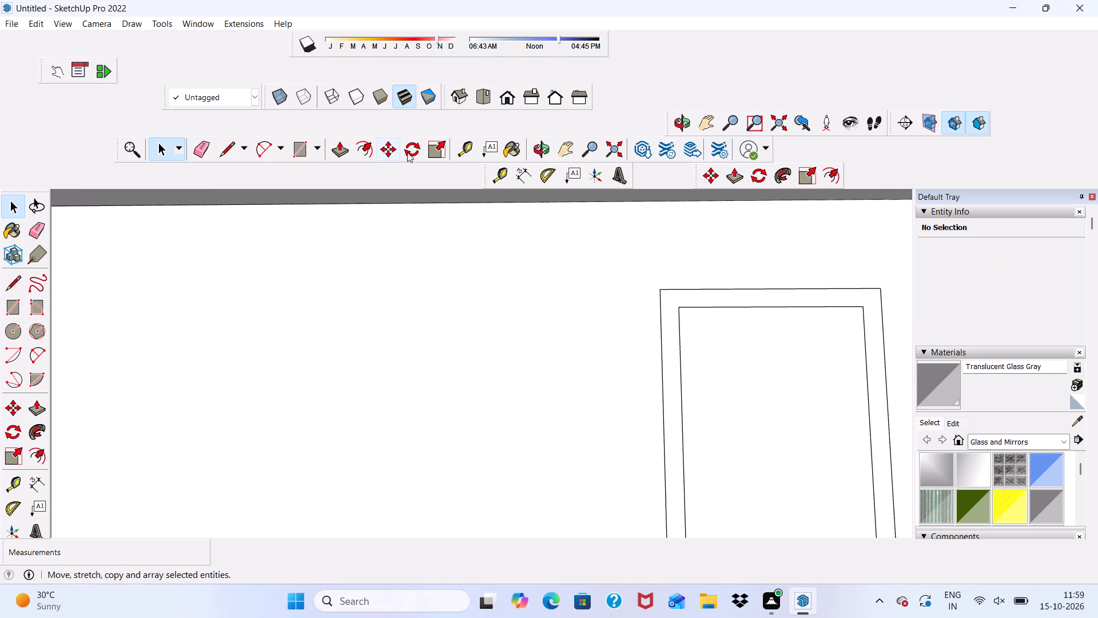
click(299, 144)
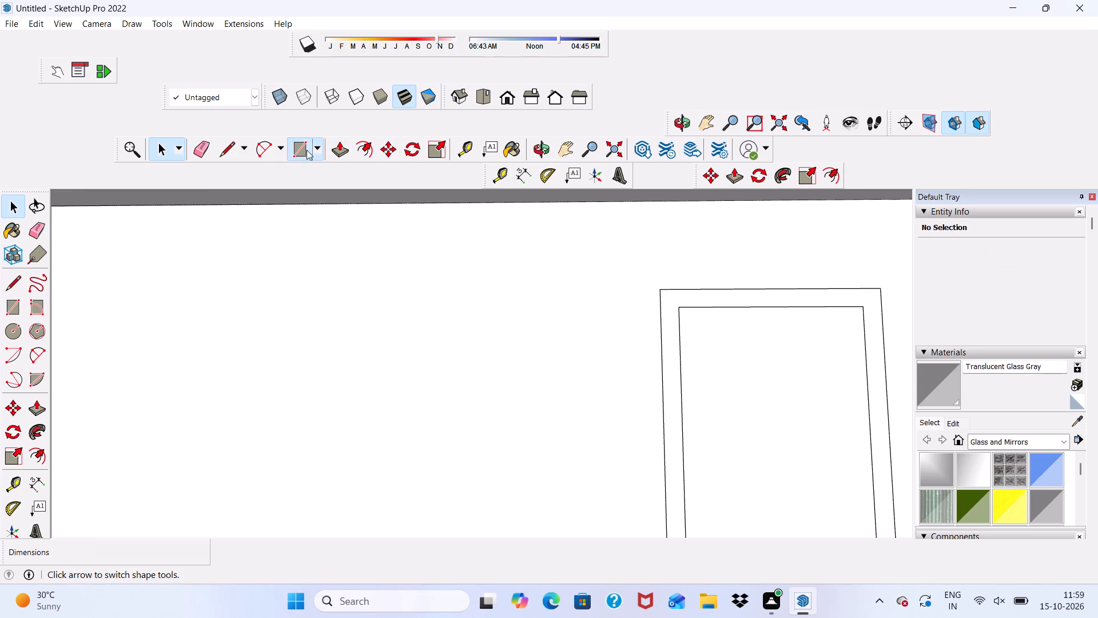
click(773, 307)
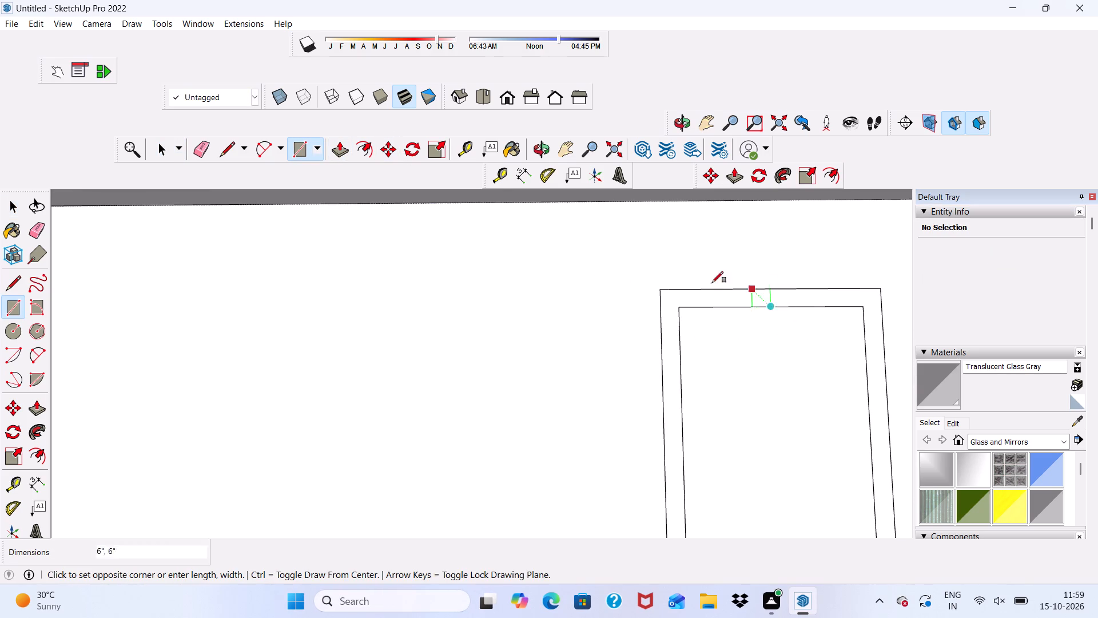
scroll(630, 289, down, 7)
scroll(697, 409, up, 5)
middle_drag(682, 415, 685, 476)
scroll(683, 472, up, 5)
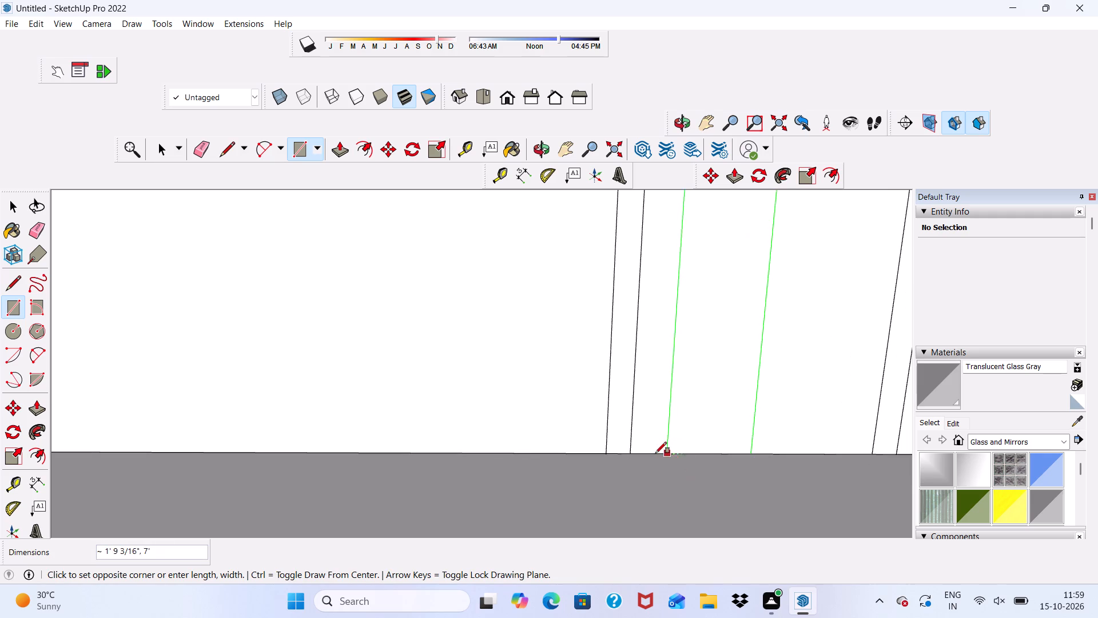
click(633, 455)
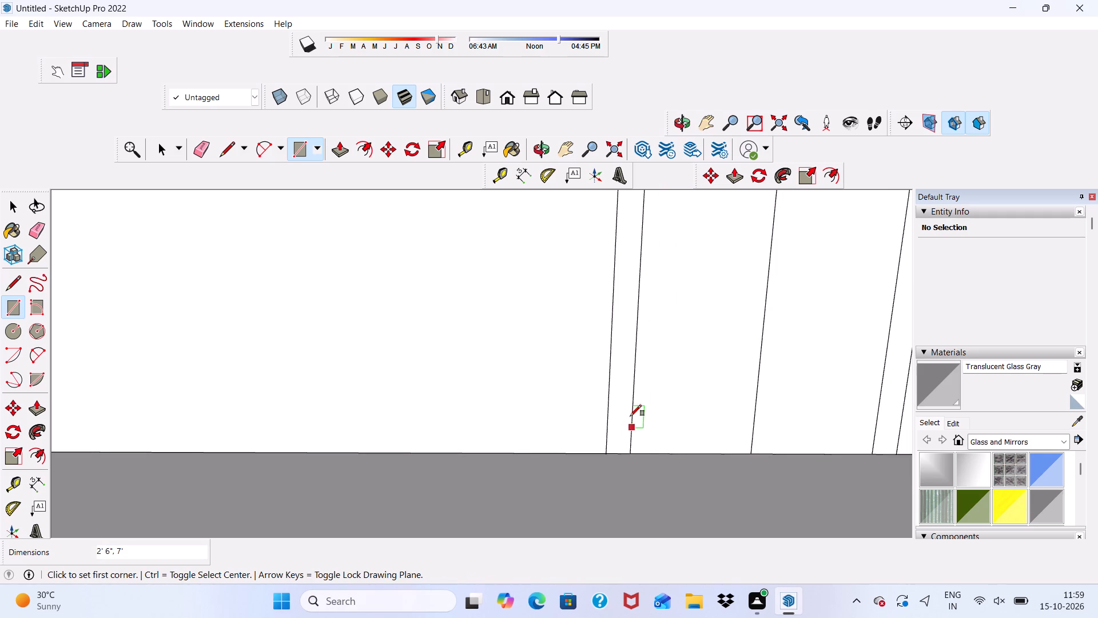
key(space)
Extrude the door frame face 6" out from the balcony's back wall.
click(618, 376)
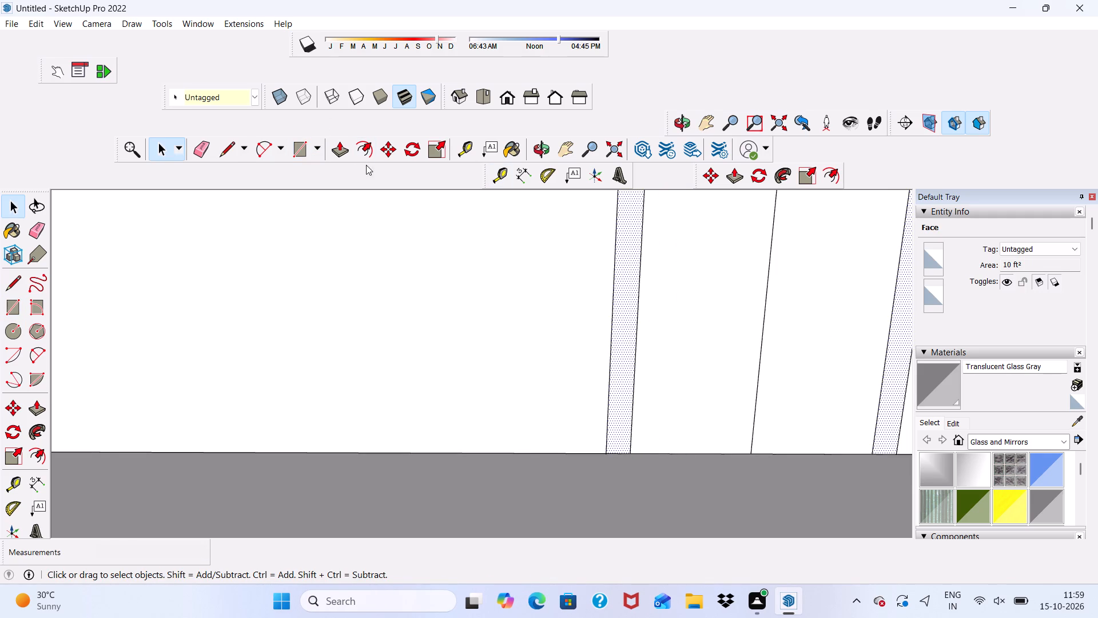
click(343, 149)
scroll(661, 336, up, 2)
click(613, 296)
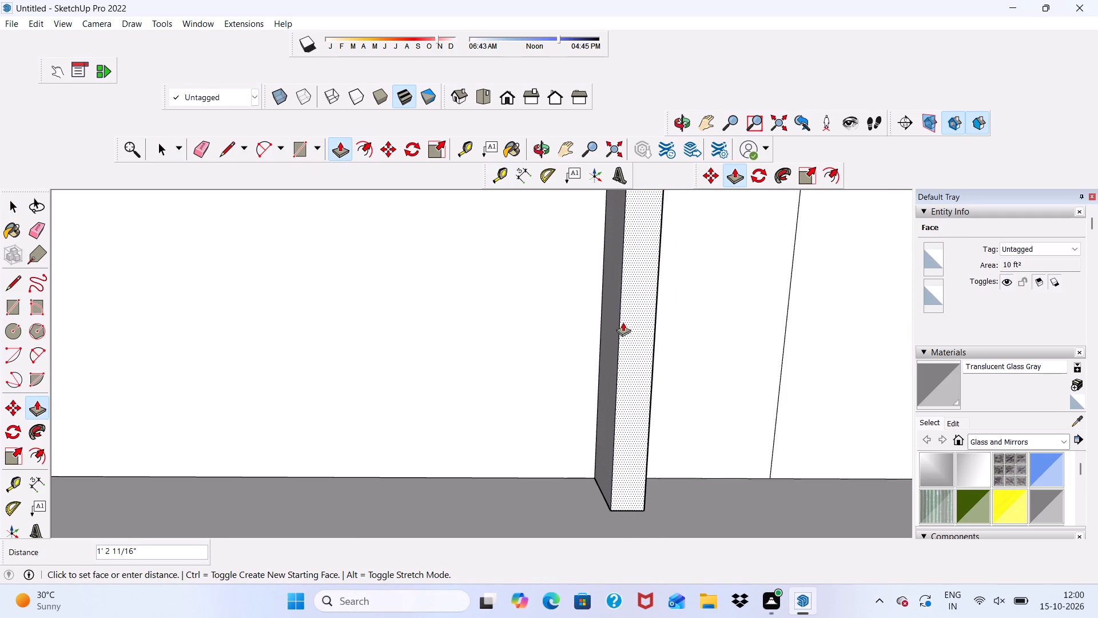
text(6")
key(Return)
key(space)
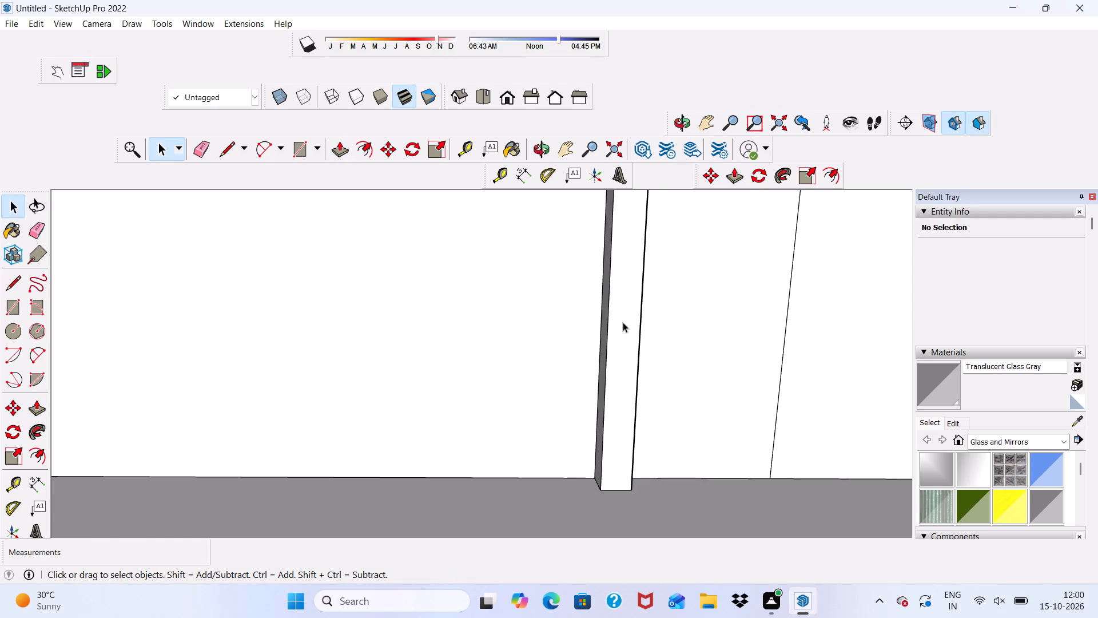
Extrude the left door leaf 3" outward inside the frame.
scroll(160, 406, down, 7)
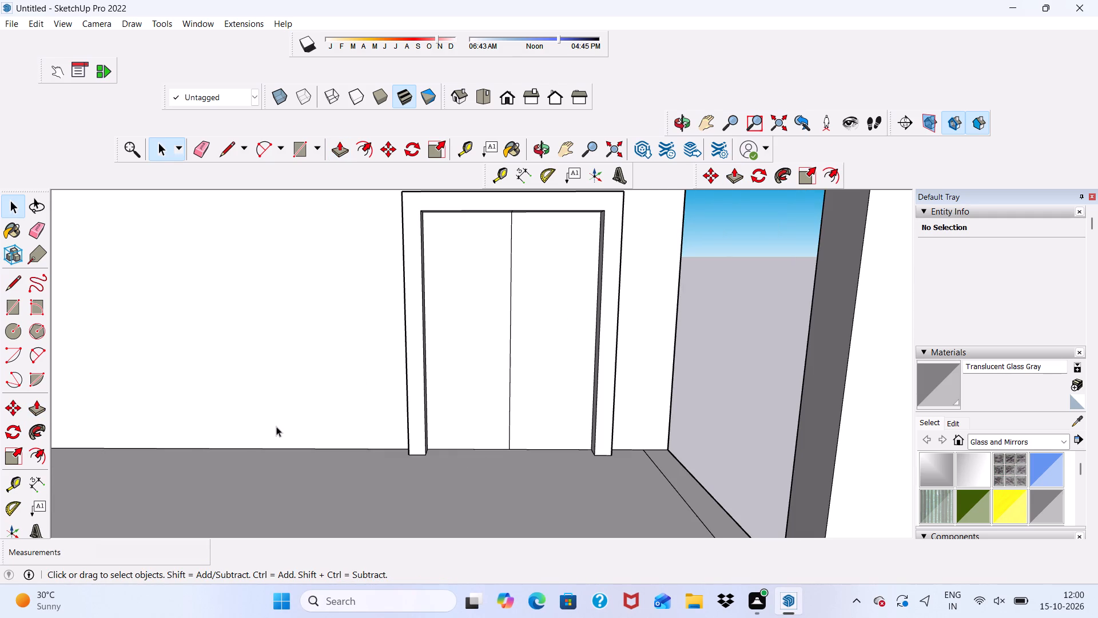
scroll(260, 494, down, 1)
scroll(373, 491, up, 1)
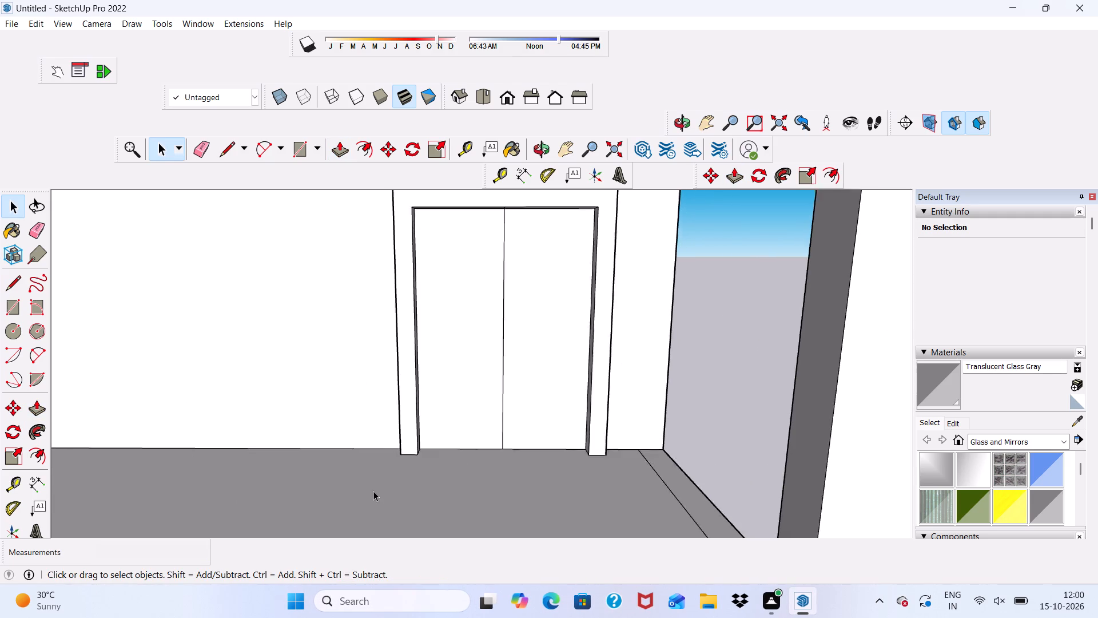
scroll(373, 491, up, 3)
middle_drag(504, 323, 389, 289)
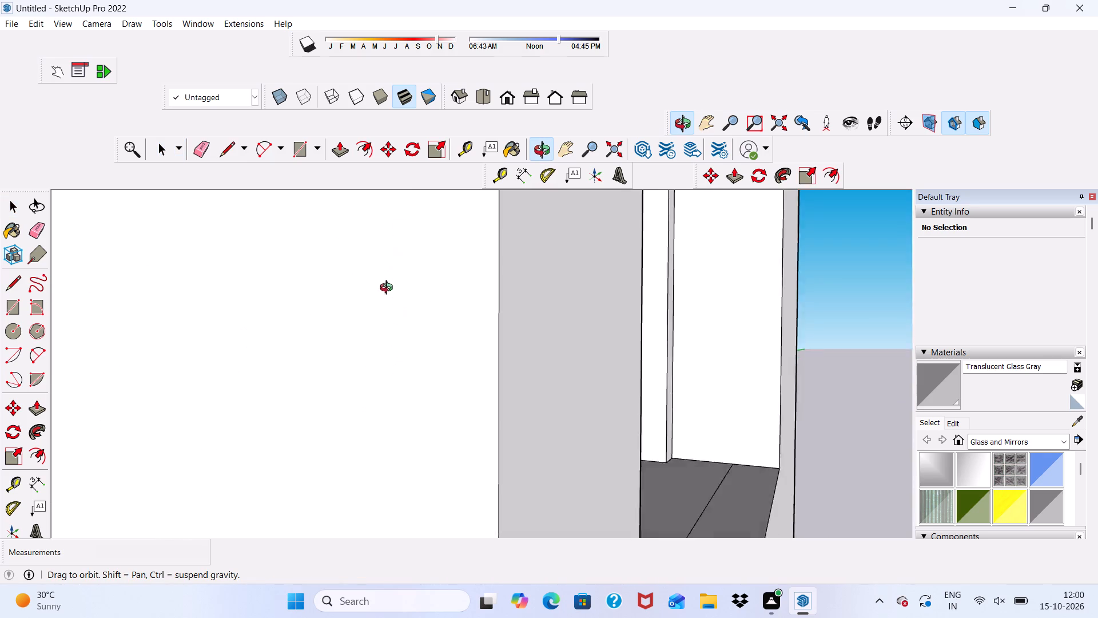
middle_drag(389, 289, 475, 308)
scroll(475, 299, up, 1)
click(478, 302)
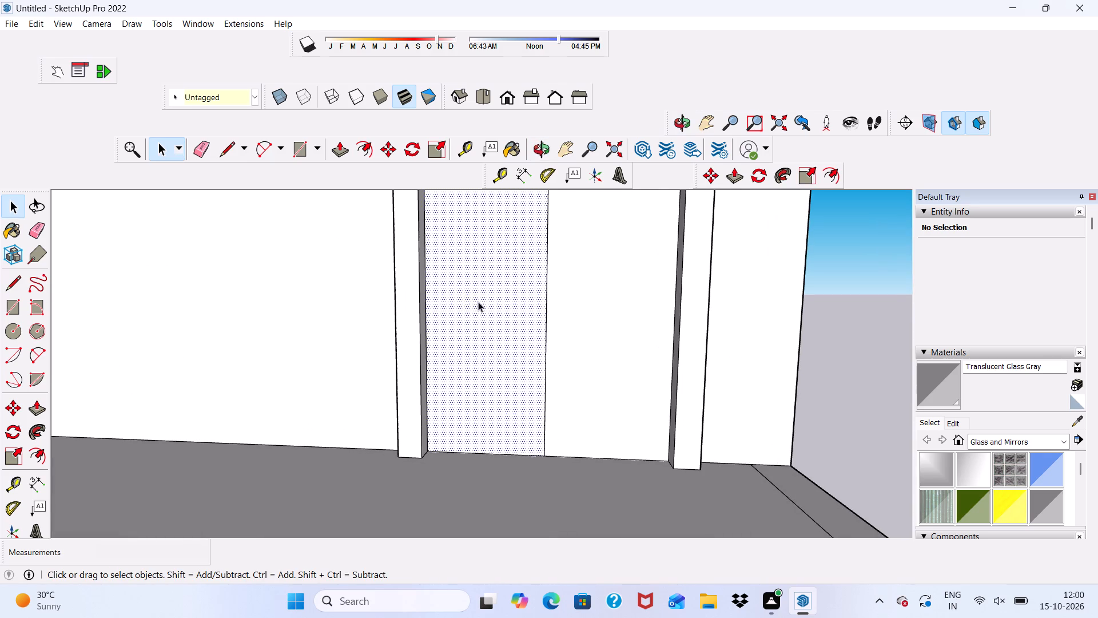
click(341, 144)
click(472, 285)
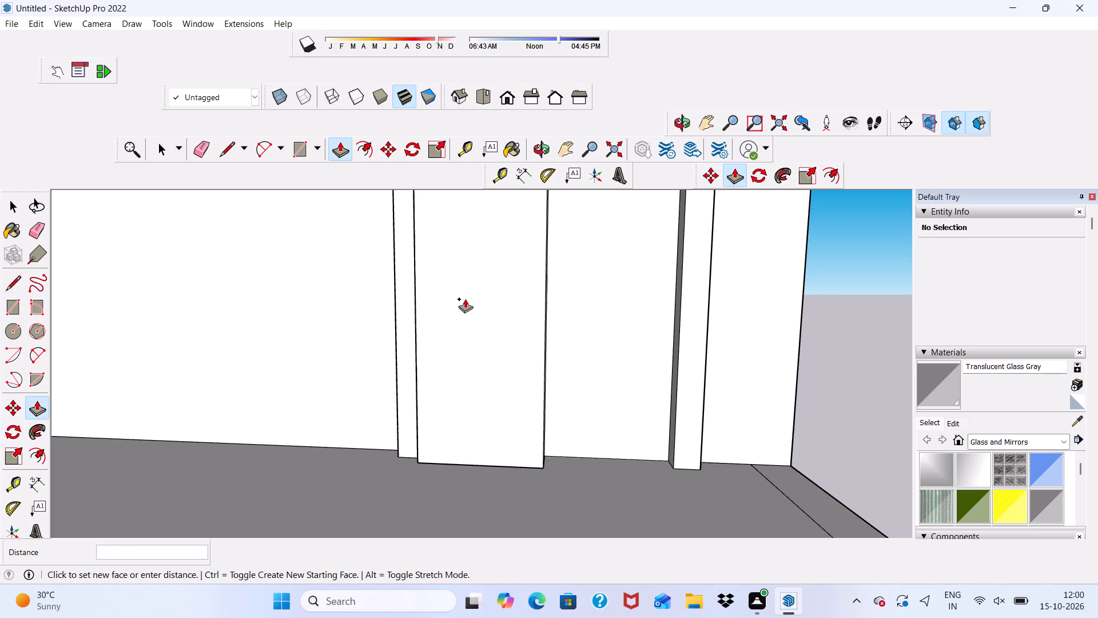
key(3)
key(shift+quotedbl)
key(Return)
key(space)
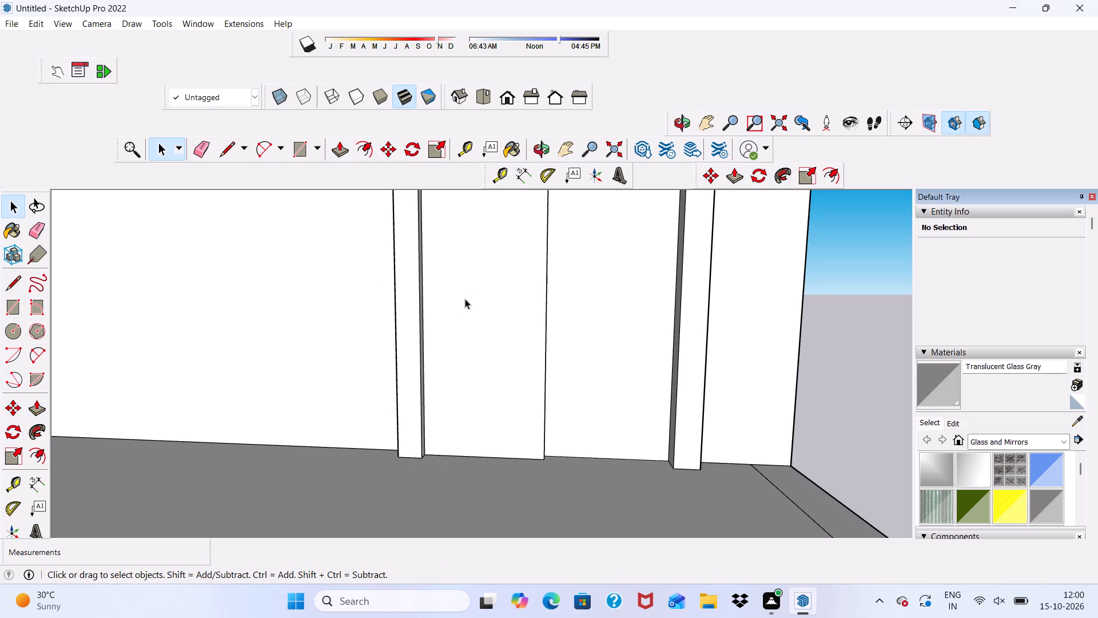
Erase the short leftover edge across the frame head's underside at the extruded leaf's inner top corner.
scroll(457, 356, down, 10)
scroll(386, 339, up, 2)
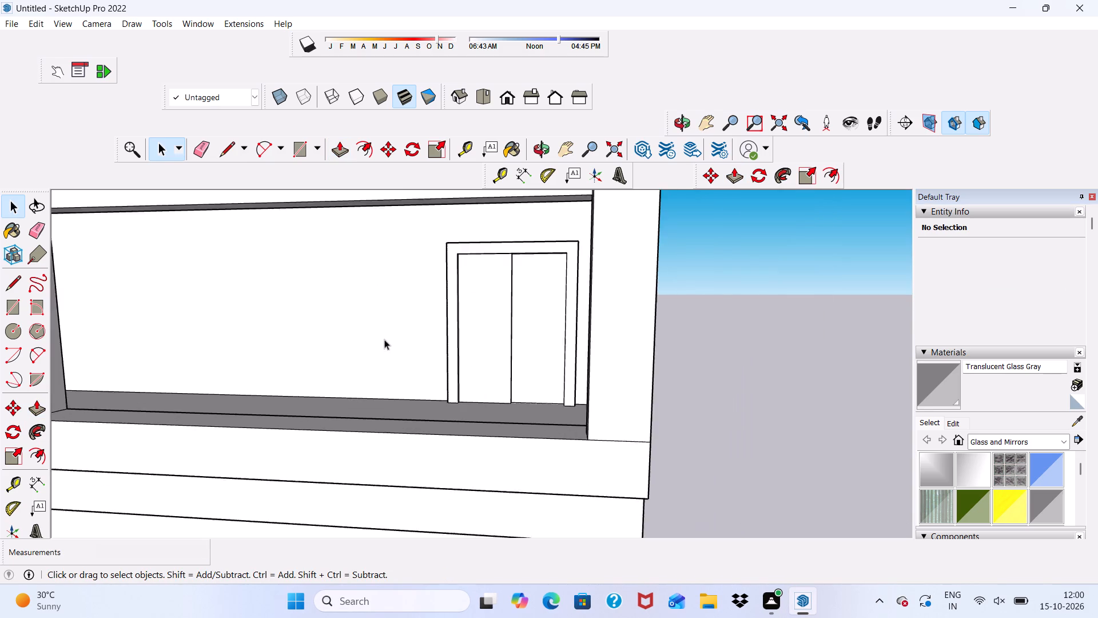
scroll(384, 339, up, 3)
scroll(462, 368, down, 1)
middle_drag(475, 371, 157, 328)
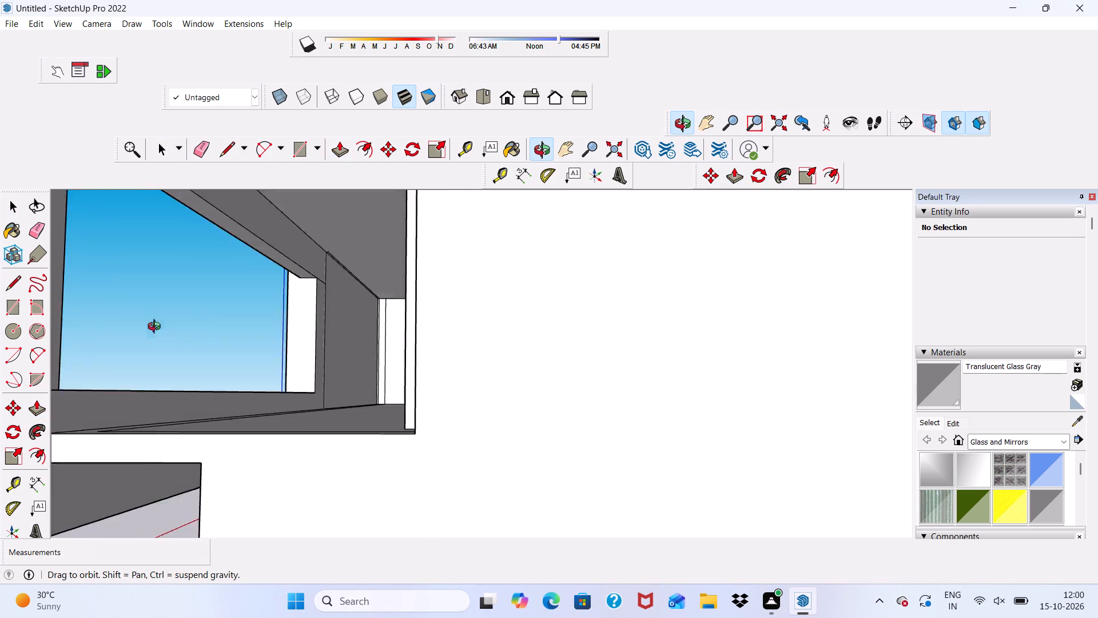
middle_drag(157, 328, 425, 332)
scroll(523, 258, up, 6)
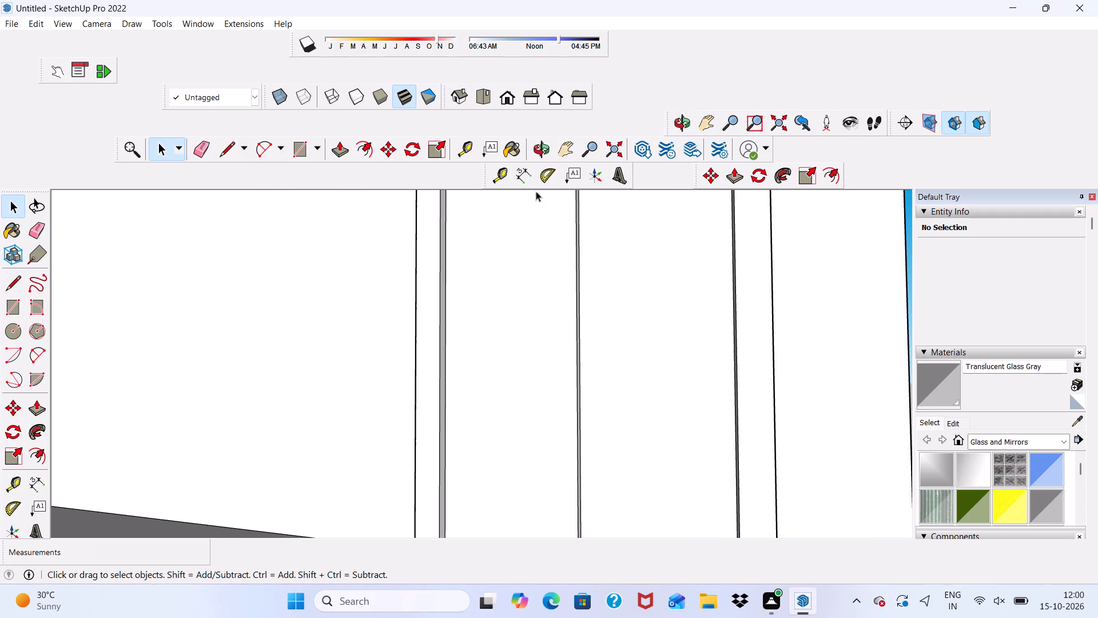
click(194, 150)
scroll(389, 382, down, 4)
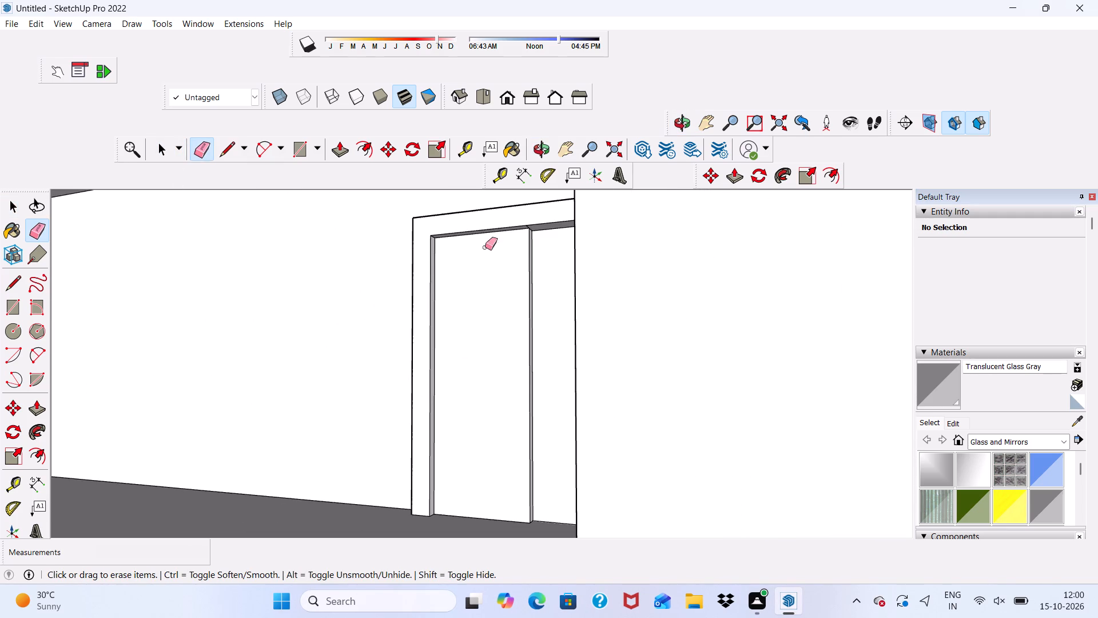
middle_drag(506, 241, 506, 216)
scroll(510, 262, up, 11)
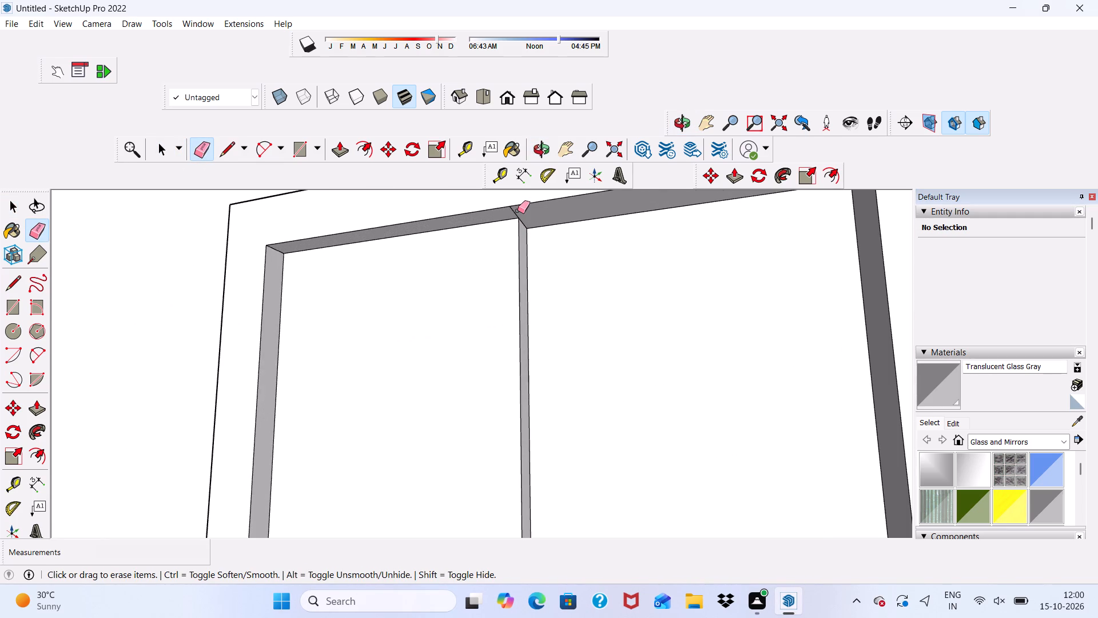
click(518, 211)
drag(518, 211, 512, 211)
click(515, 214)
scroll(426, 254, down, 5)
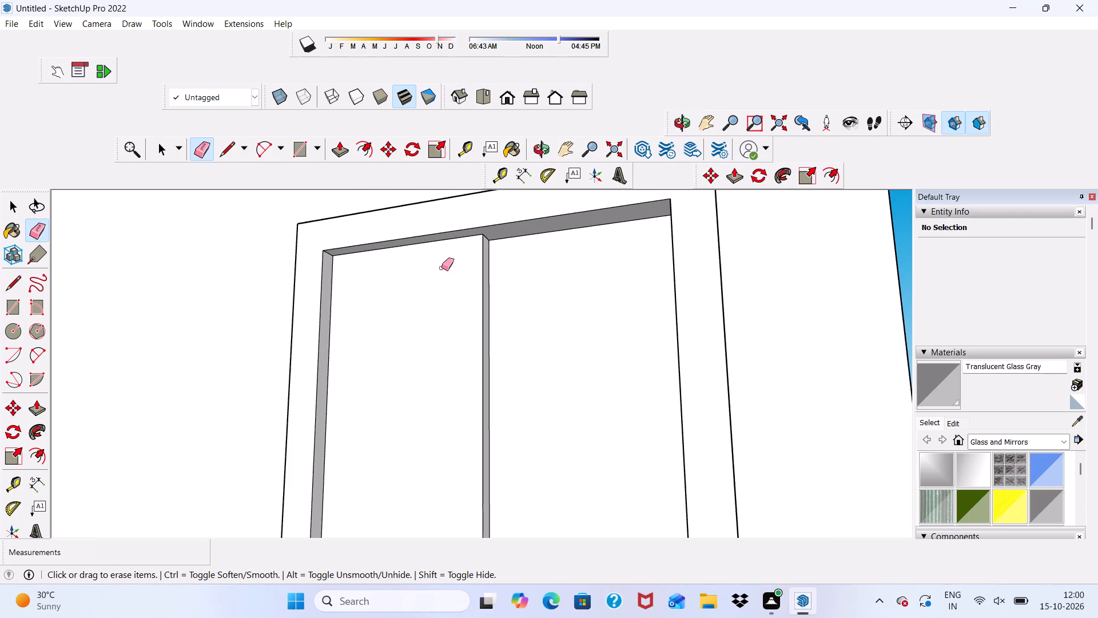
scroll(440, 269, down, 2)
key(space)
Draw a small handle-mount rectangle about 3 3/4" by 1 5/16" on the left door leaf, near the frame.
scroll(393, 264, down, 5)
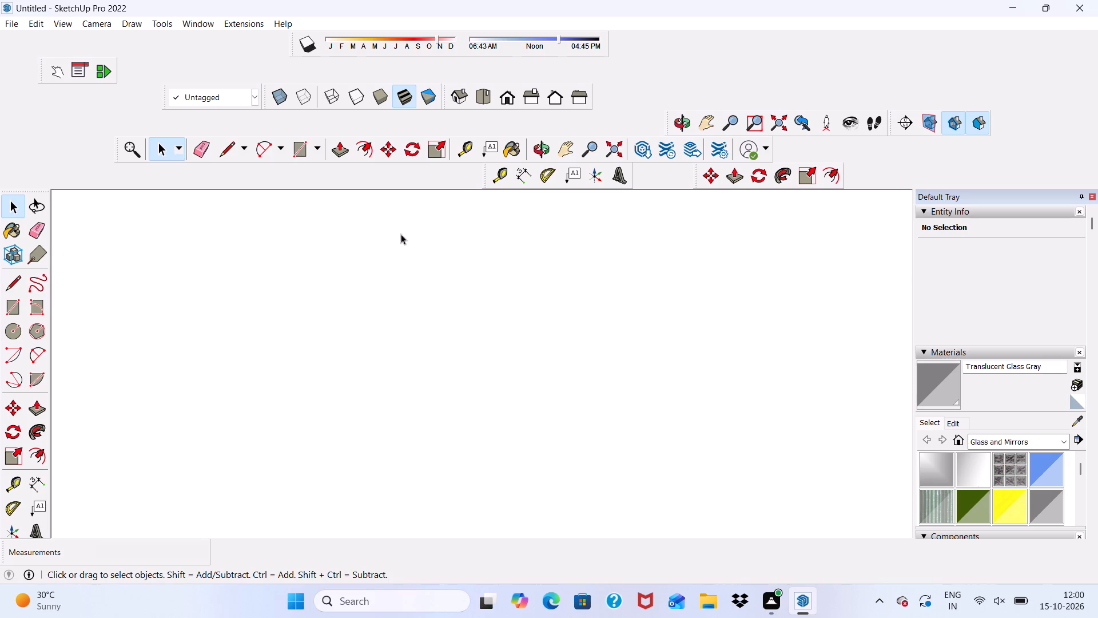
click(508, 96)
scroll(508, 239, down, 5)
scroll(432, 266, down, 3)
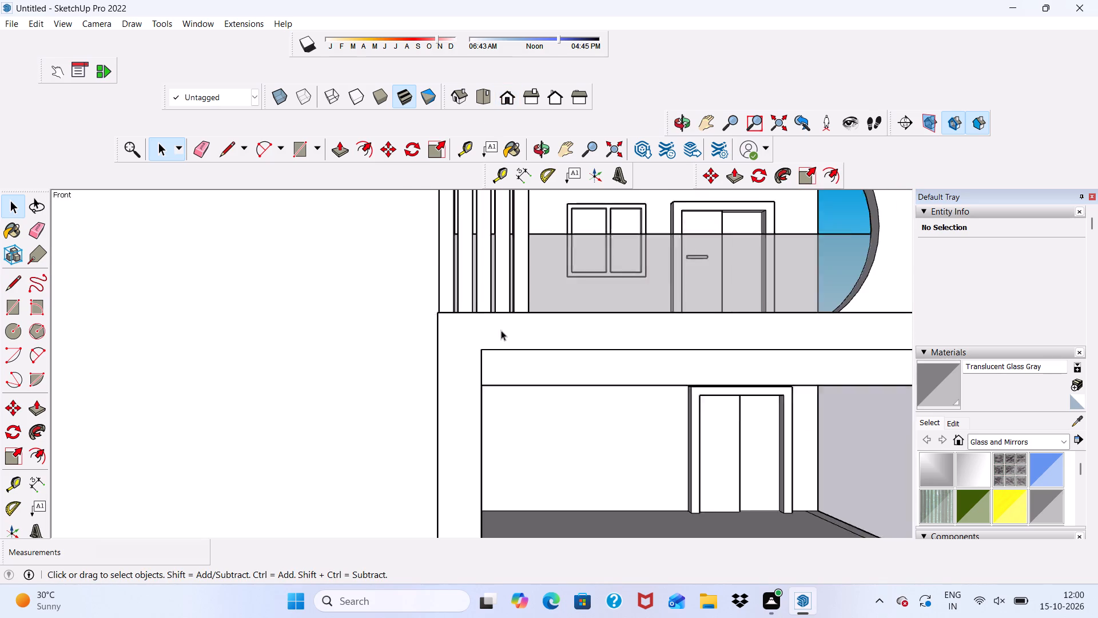
scroll(501, 330, down, 2)
scroll(539, 290, down, 5)
scroll(653, 398, up, 6)
scroll(708, 390, up, 5)
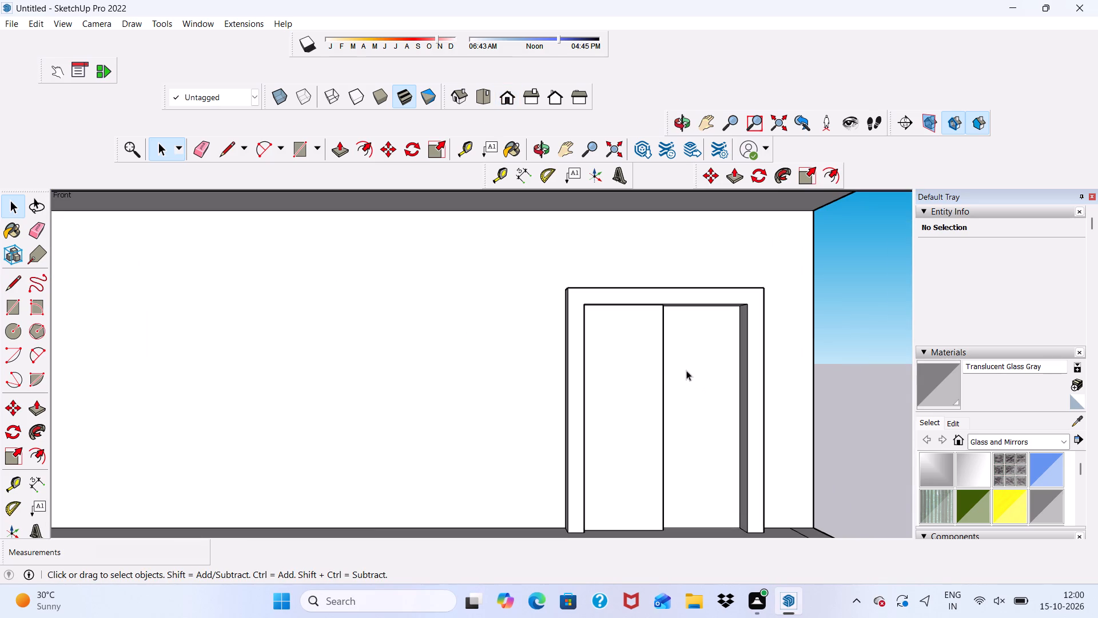
middle_drag(686, 370, 608, 377)
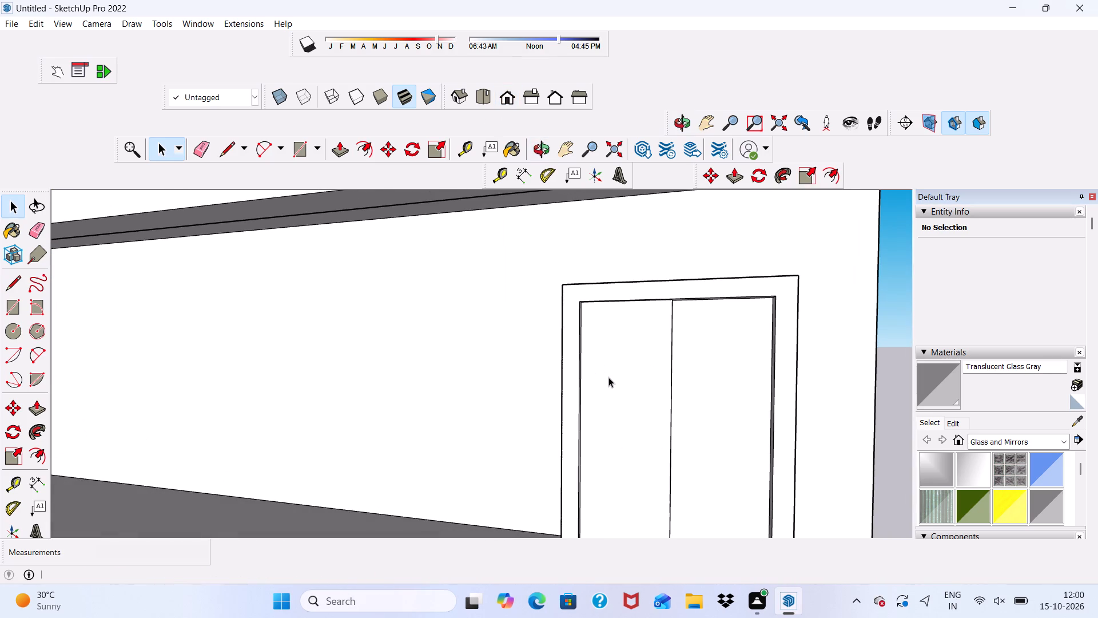
click(289, 145)
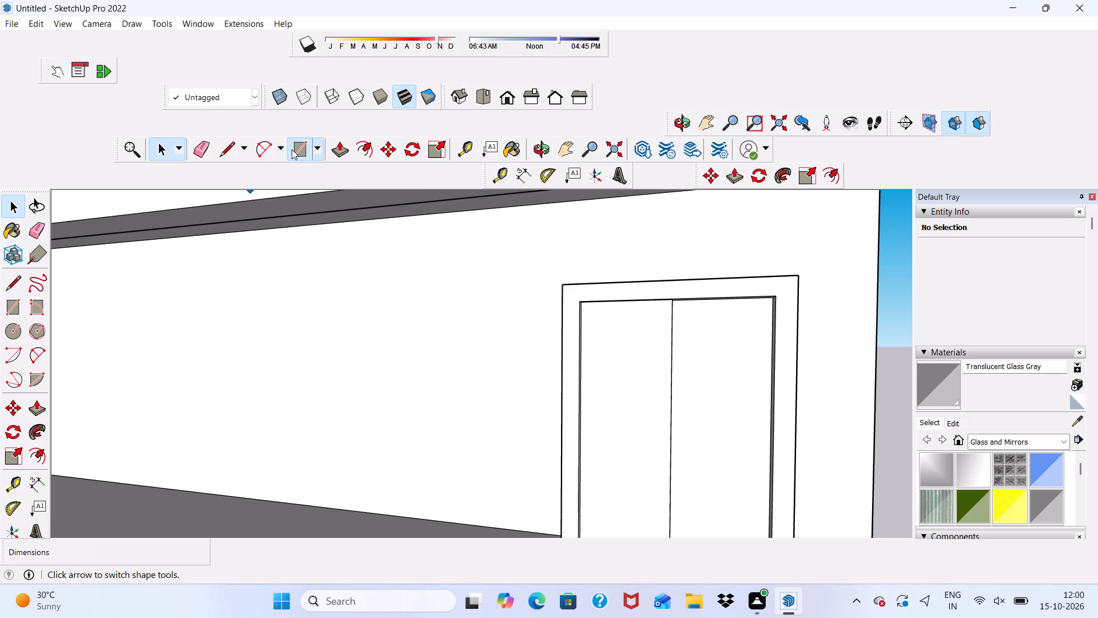
scroll(275, 201, down, 1)
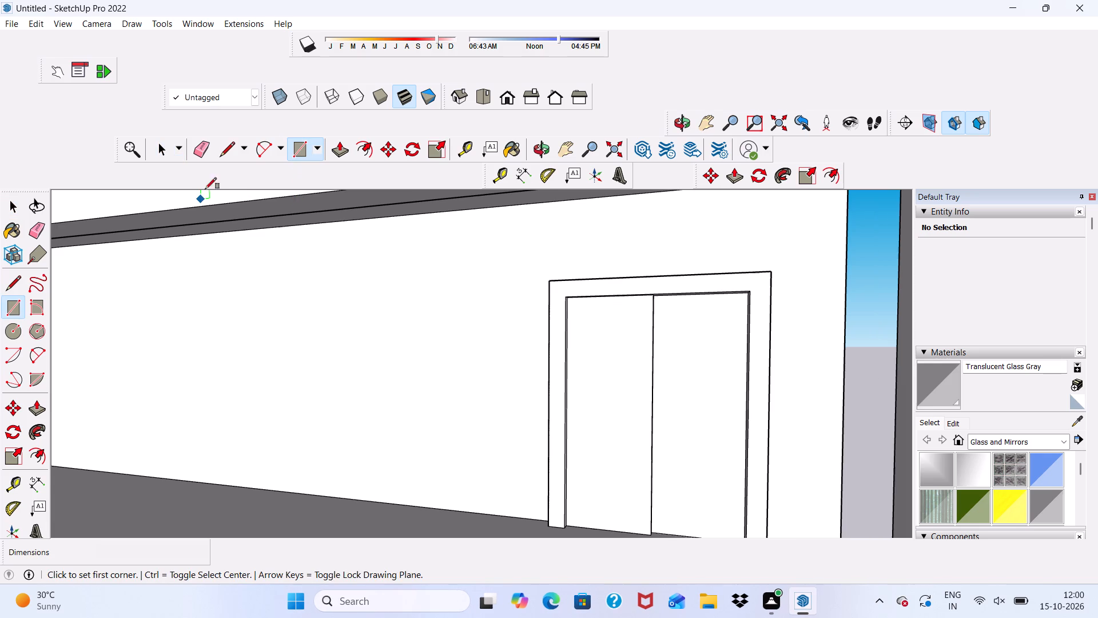
click(297, 149)
scroll(614, 387, up, 11)
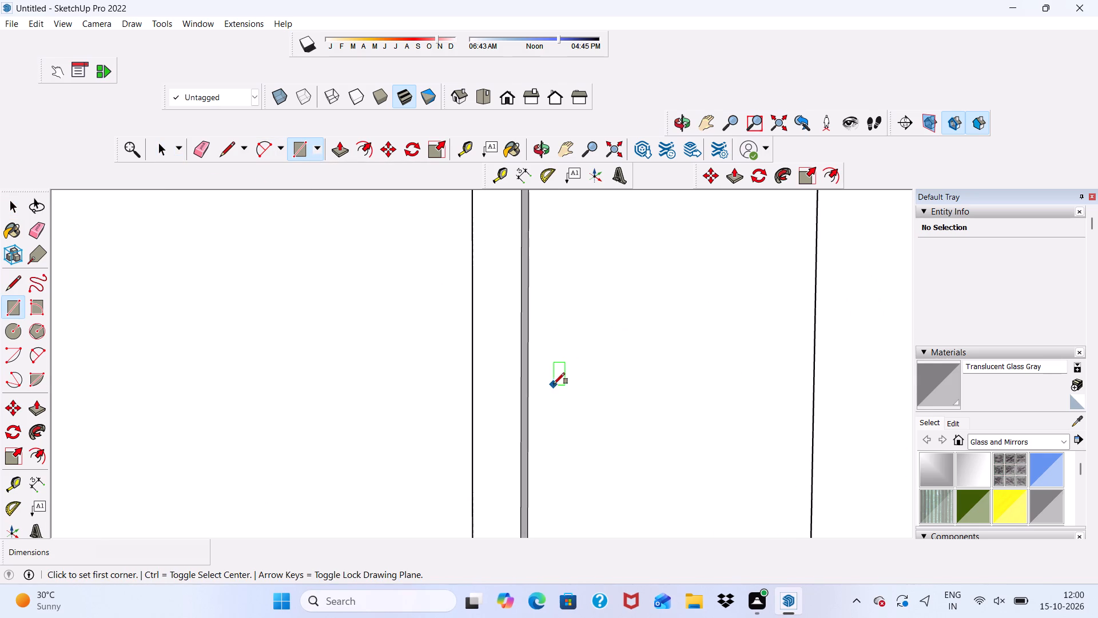
click(552, 382)
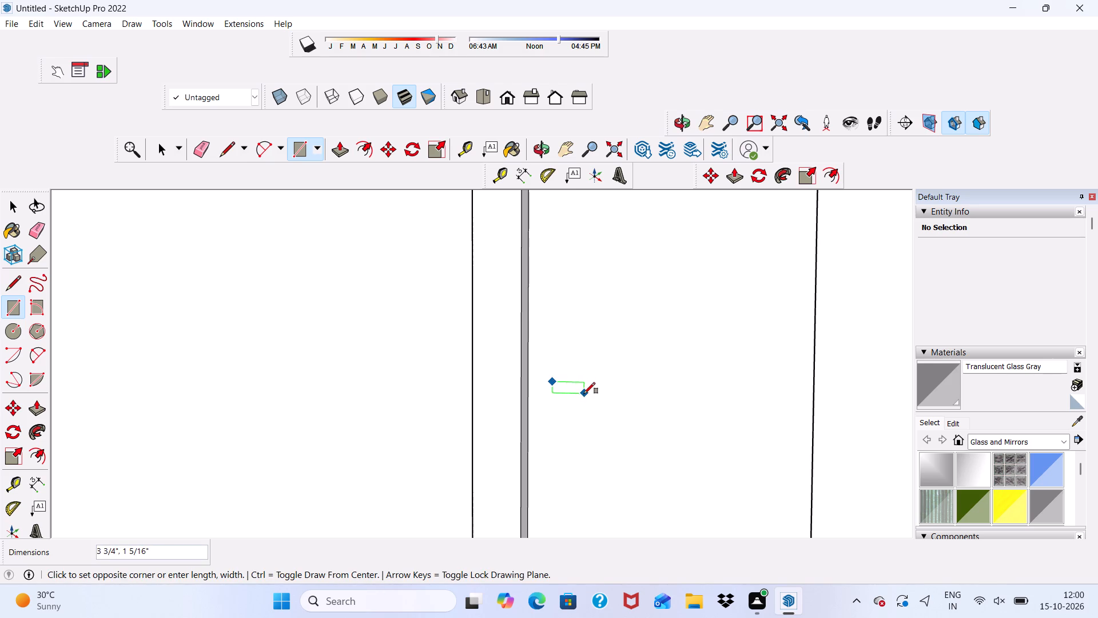
click(584, 394)
key(space)
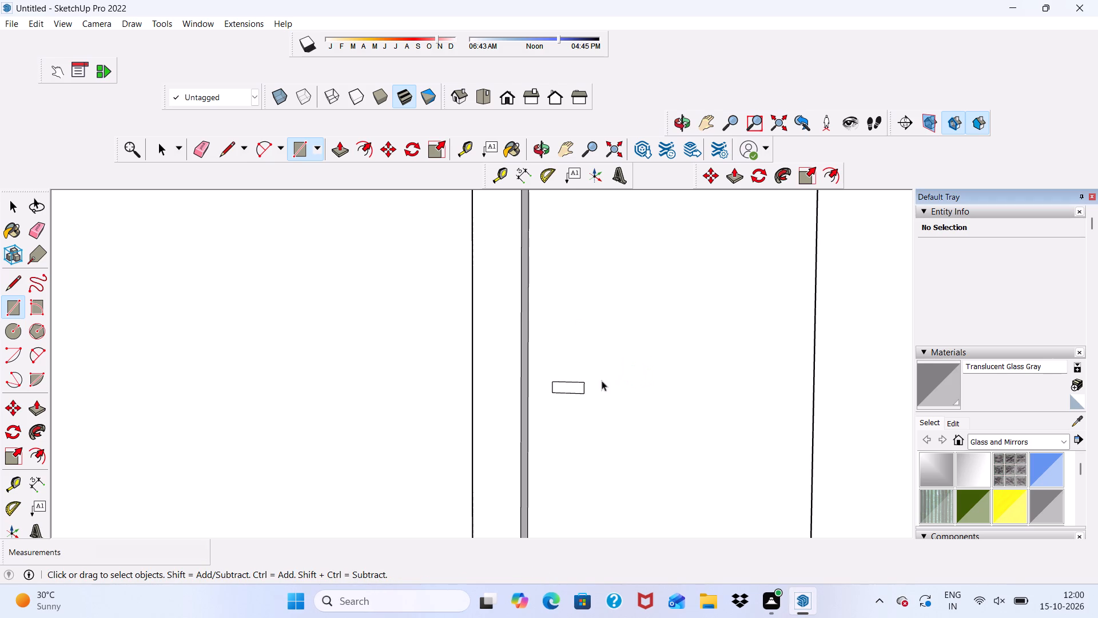
Copy the small rectangle about 10 3/4" horizontally across the leaf toward the door's centre.
double_click(572, 389)
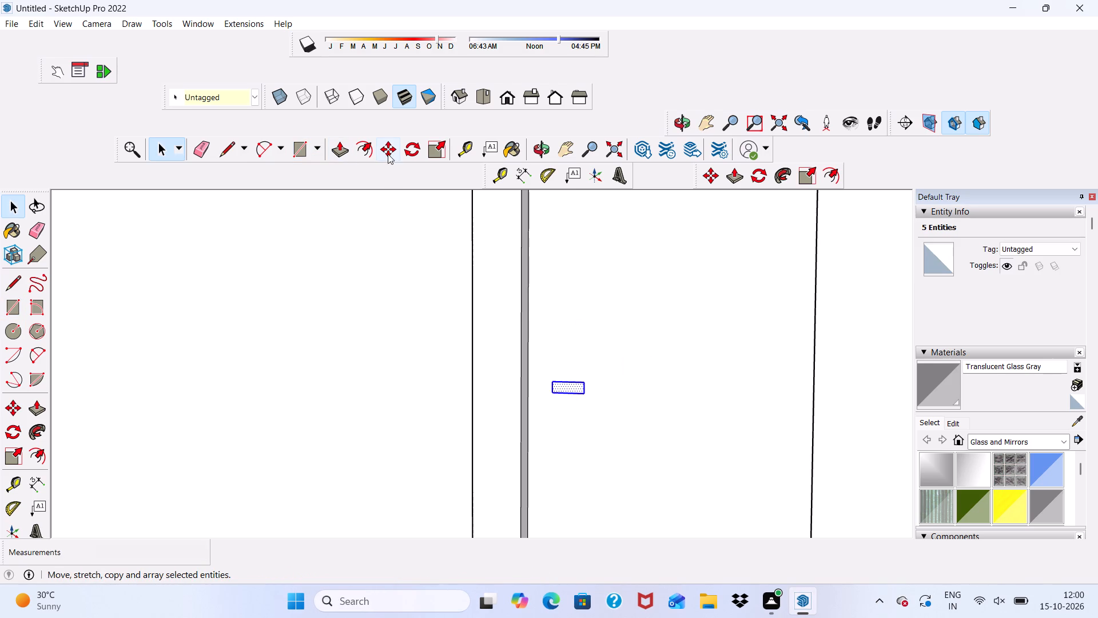
click(384, 150)
click(567, 387)
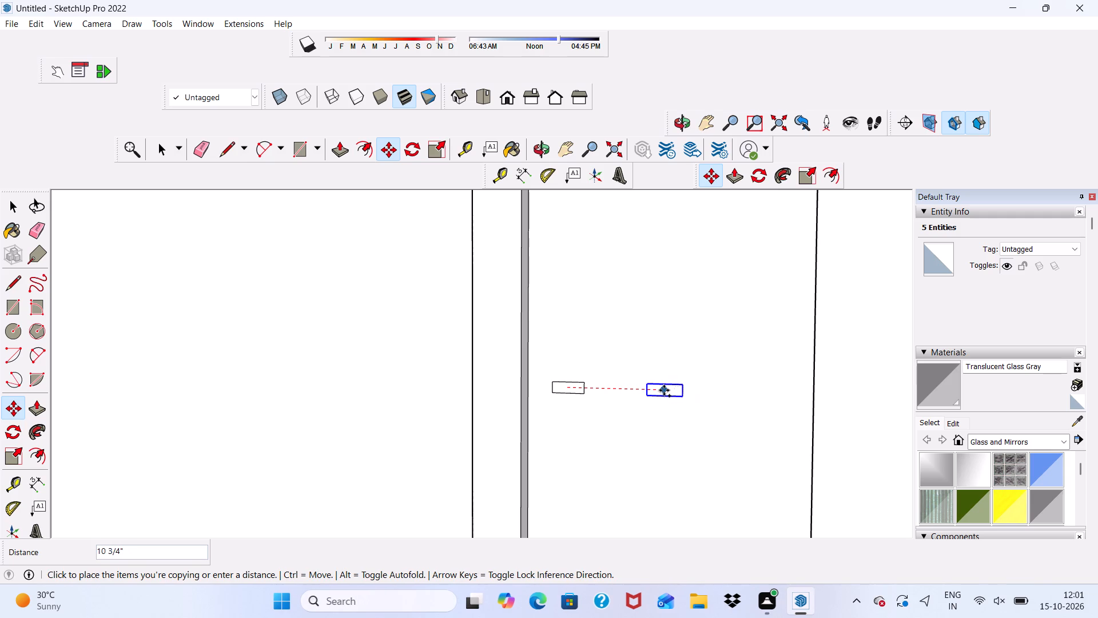
click(664, 390)
key(space)
Extrude both small handle-mount rectangles 1" out from the leaf, starting with the copy.
click(333, 145)
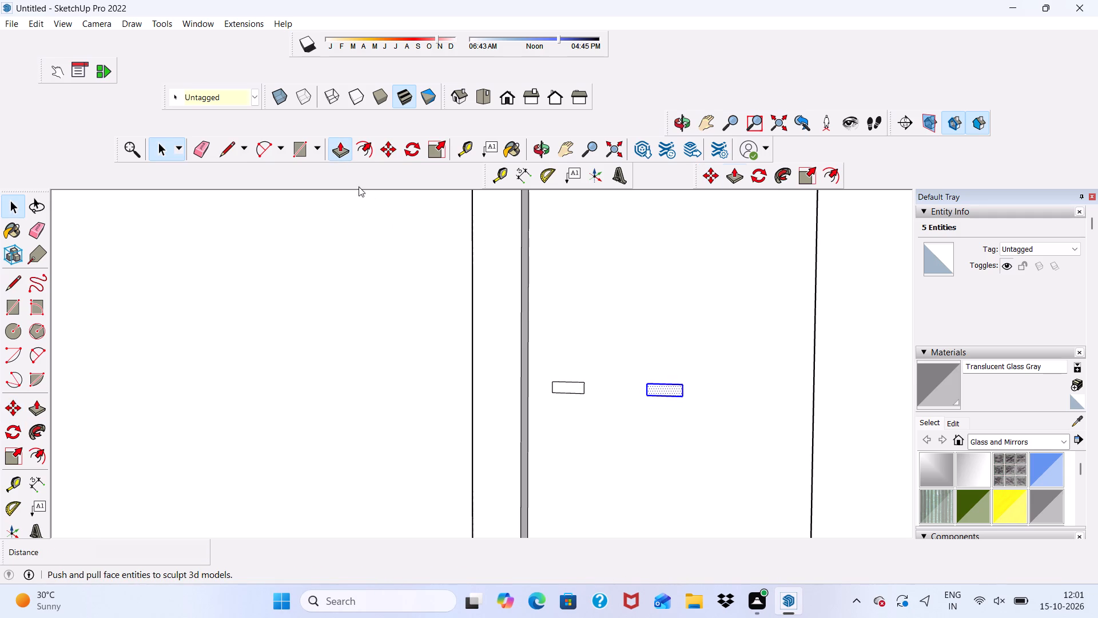
scroll(701, 403, up, 3)
click(639, 380)
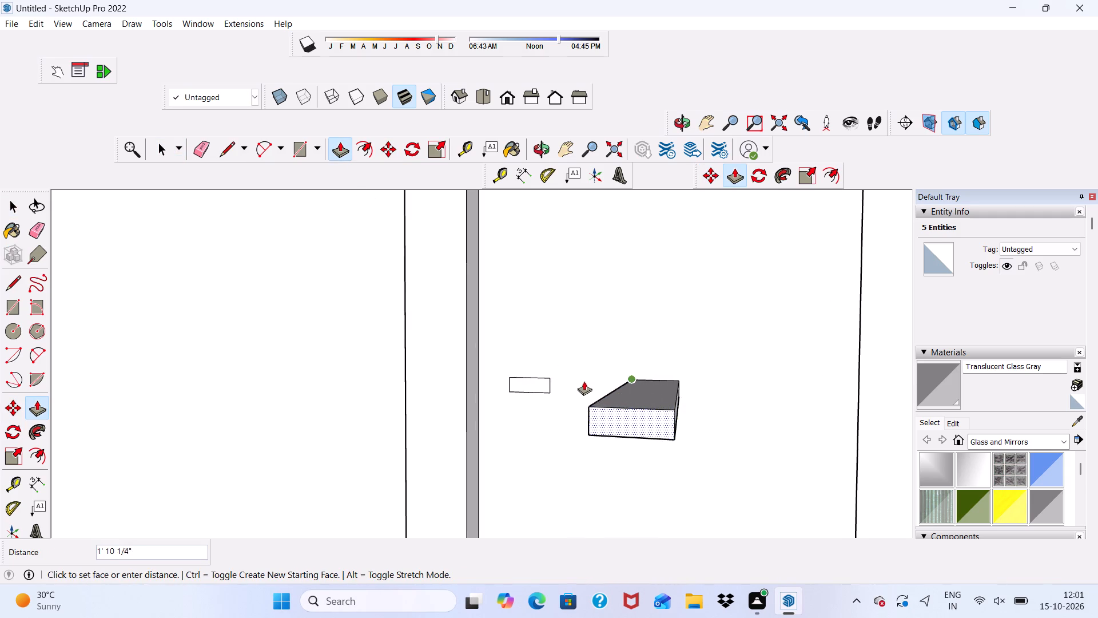
key(1)
key(shift+quotedbl)
key(Return)
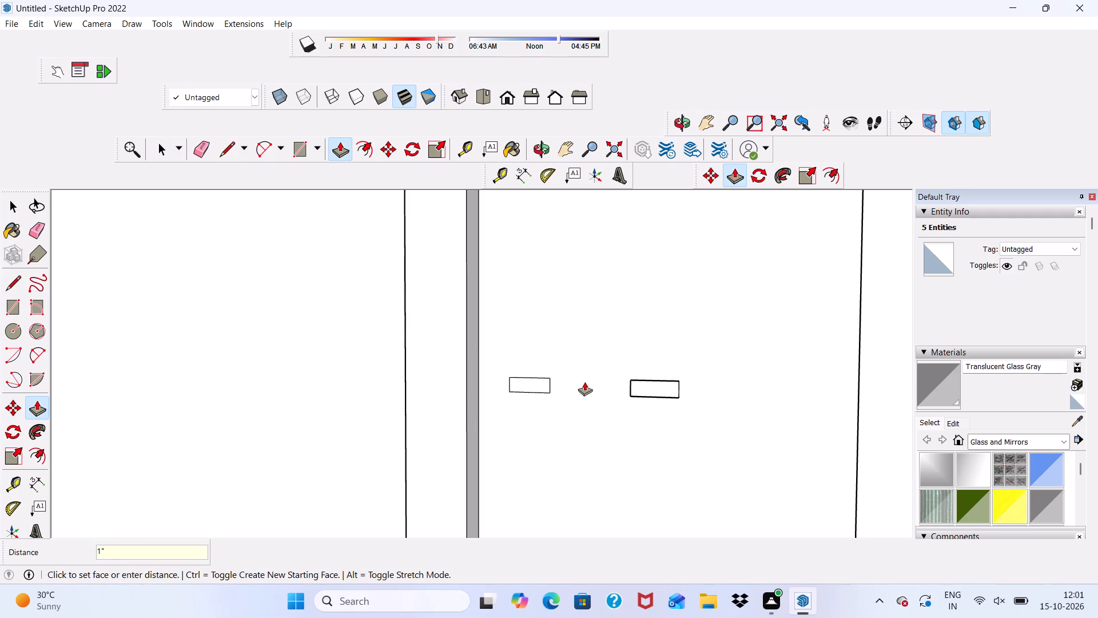
scroll(599, 465, up, 3)
middle_drag(655, 385, 643, 452)
scroll(490, 344, up, 1)
click(492, 347)
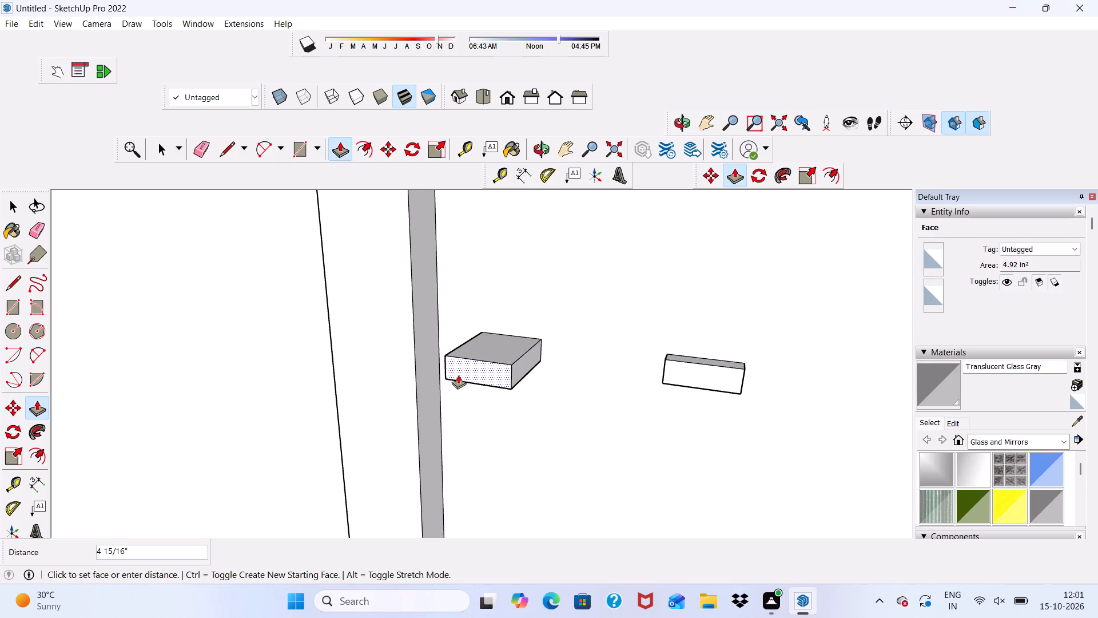
text(1")
key(Return)
key(space)
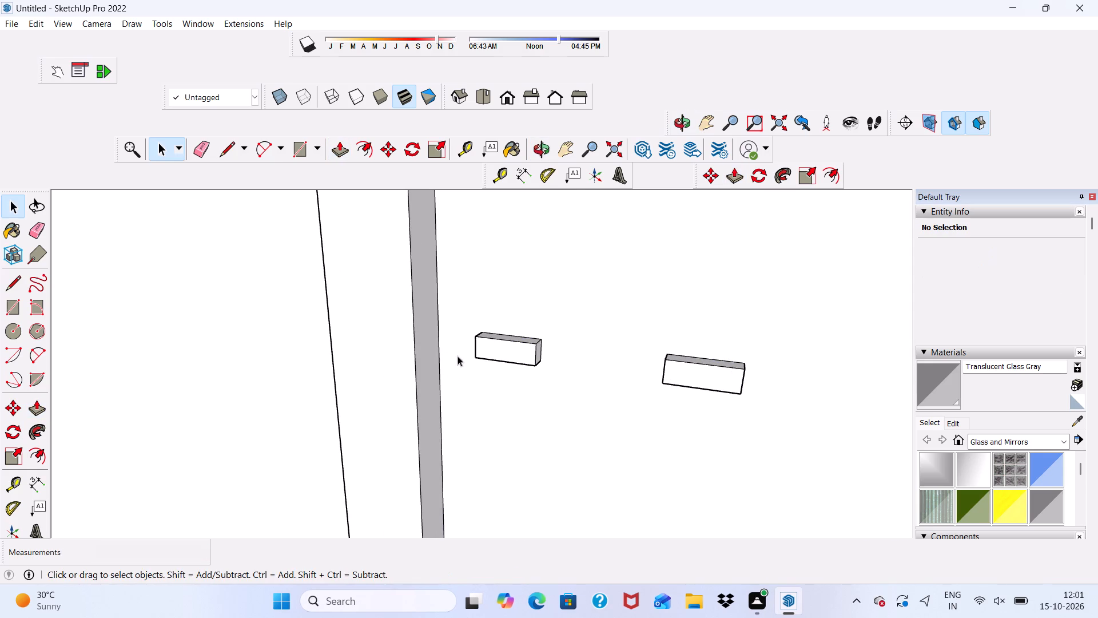
Draw a handle-bar rectangle about 1' 2 1/2" by 1 5/16" spanning the front faces of both mount blocks.
click(306, 147)
scroll(432, 342, up, 3)
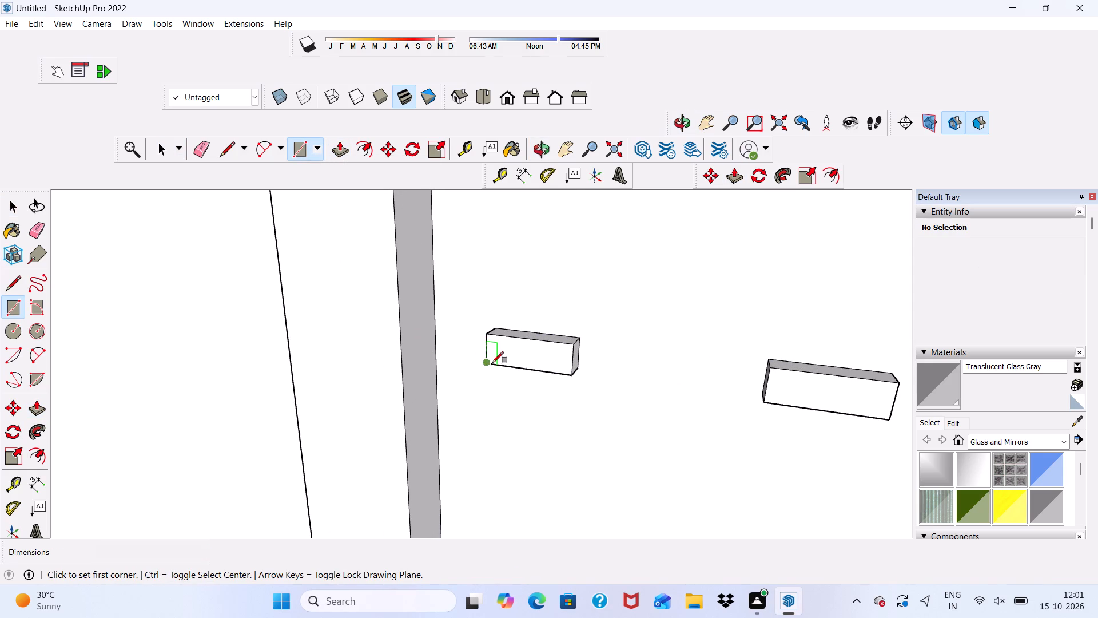
click(490, 365)
scroll(373, 332, down, 5)
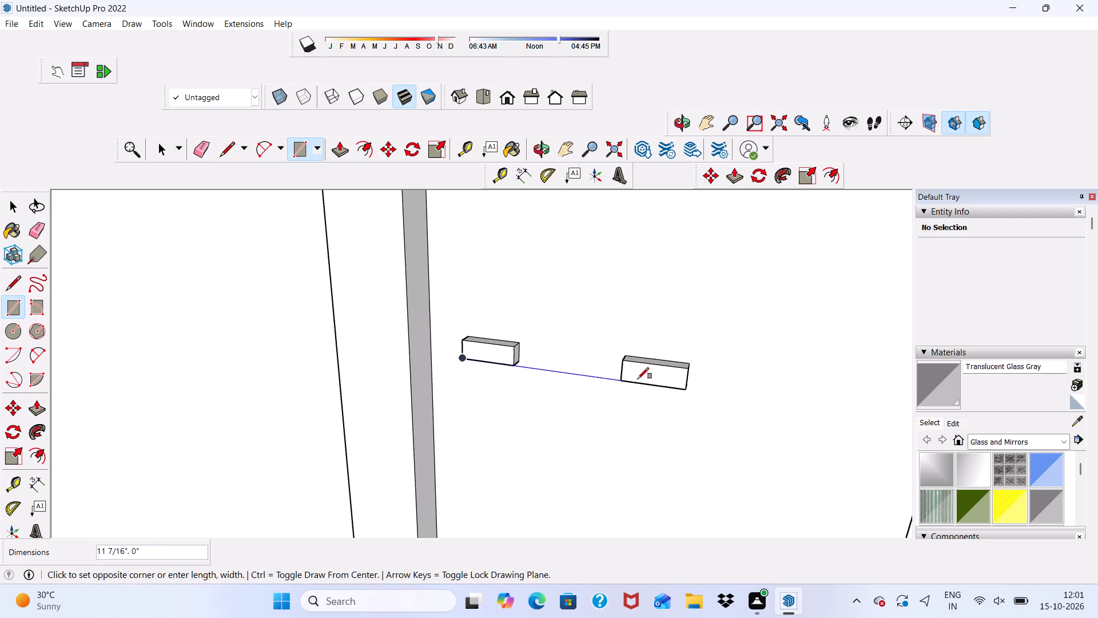
scroll(665, 381, up, 3)
click(695, 364)
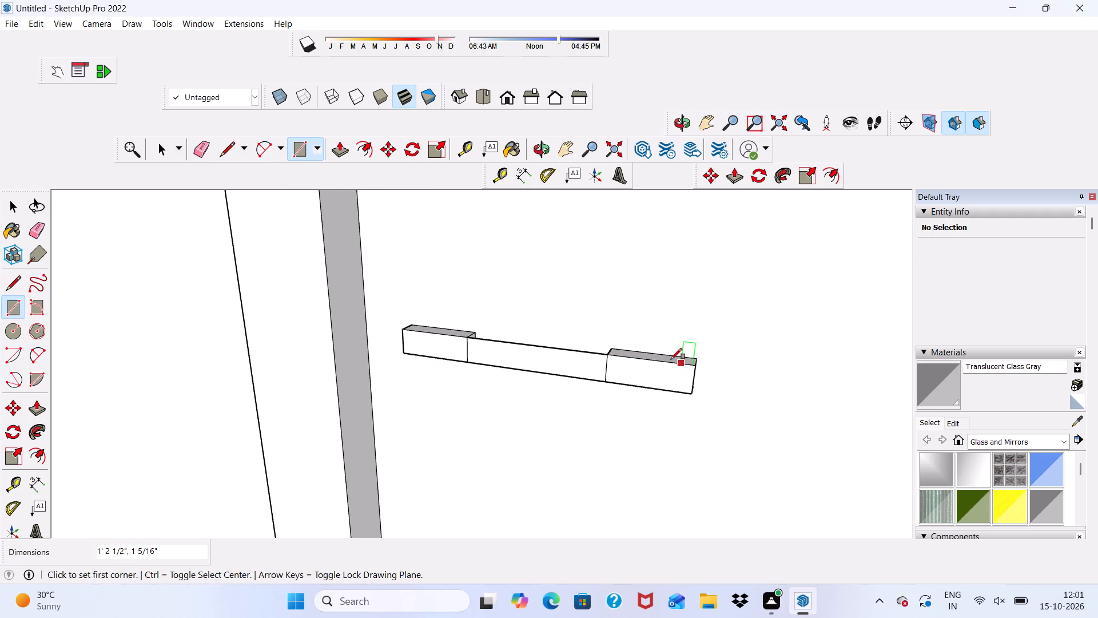
key(space)
Extrude the handle bar's middle face 1" outward, and bring both end faces out flush with it.
click(552, 367)
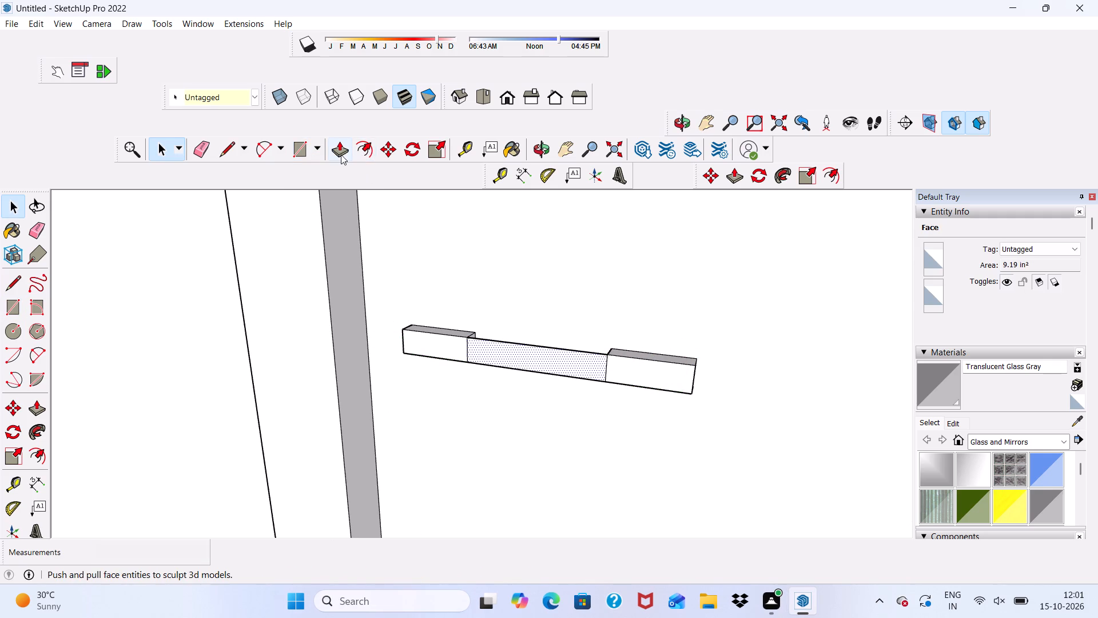
click(338, 149)
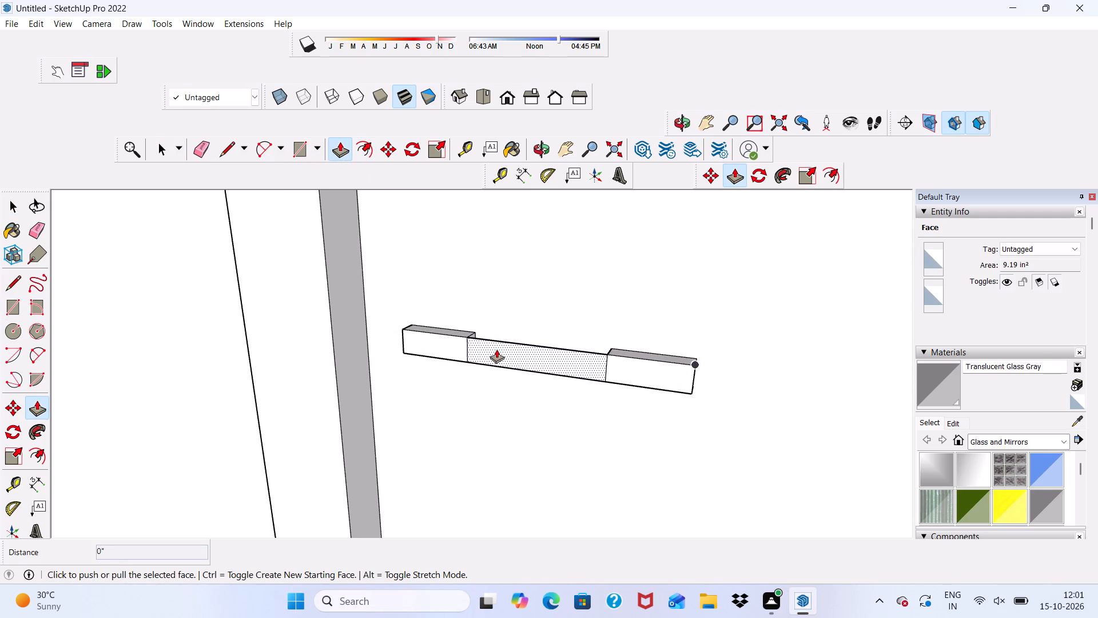
click(498, 348)
text(1")
key(Return)
scroll(684, 396, up, 4)
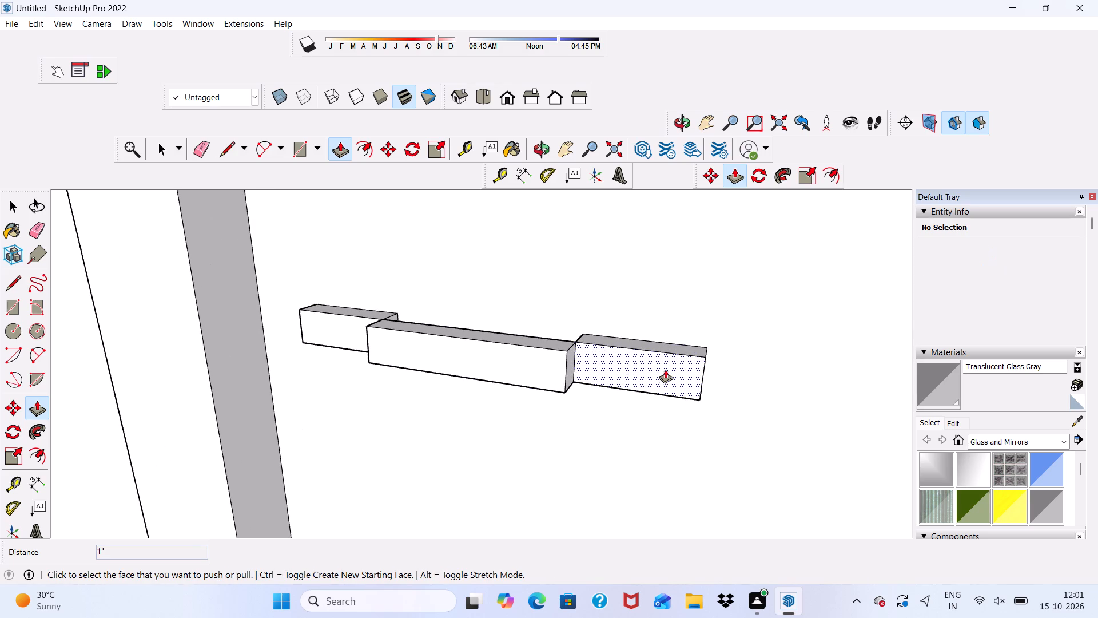
click(634, 371)
click(532, 369)
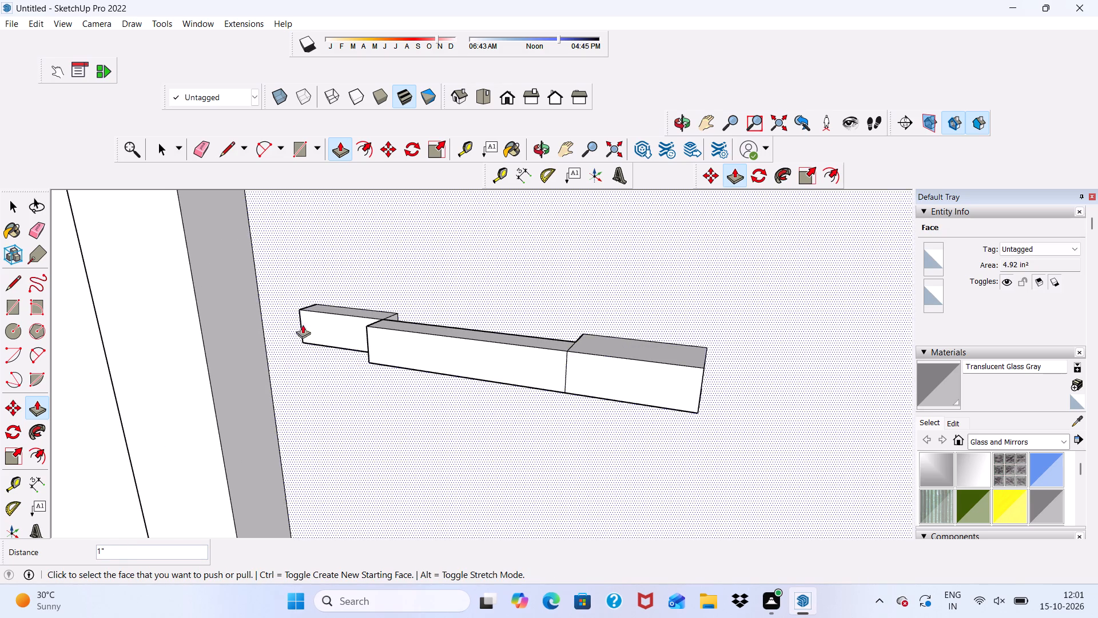
scroll(316, 318, up, 2)
click(332, 326)
click(415, 368)
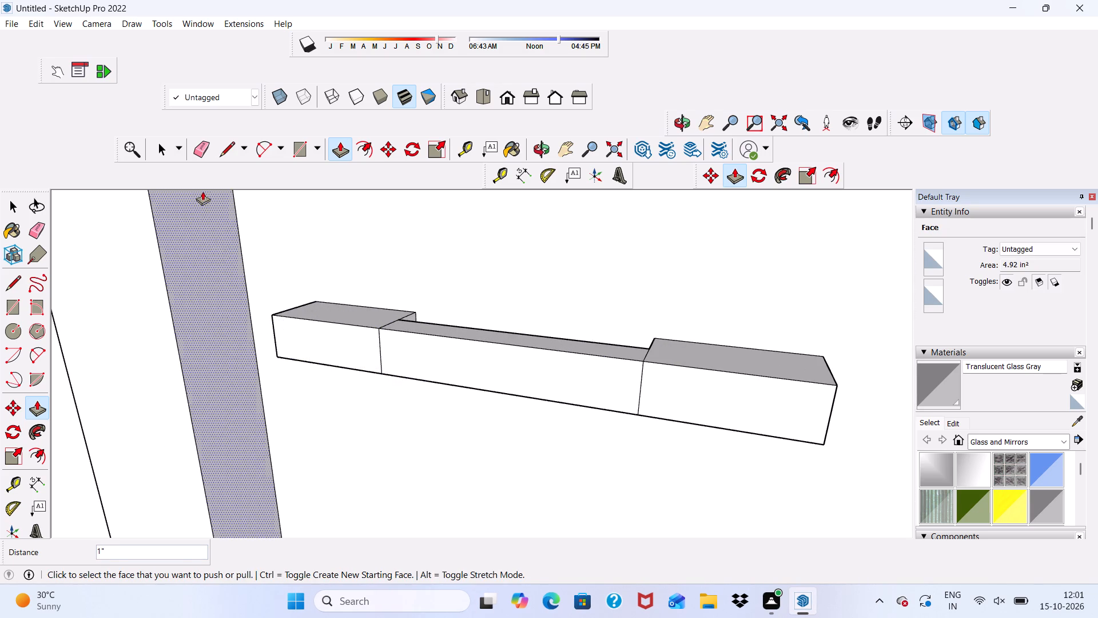
Erase the seam edges between the handle bar's middle and end segments on its front, top and underside.
click(205, 142)
scroll(425, 340, up, 3)
drag(362, 345, 347, 342)
click(375, 314)
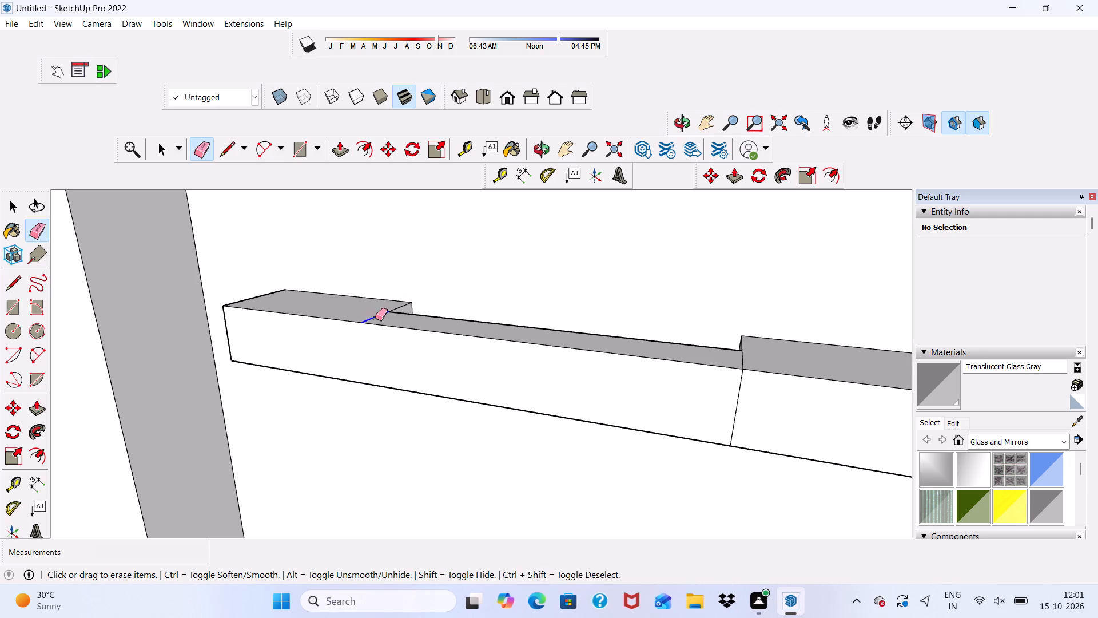
drag(733, 406, 742, 399)
drag(737, 363, 746, 359)
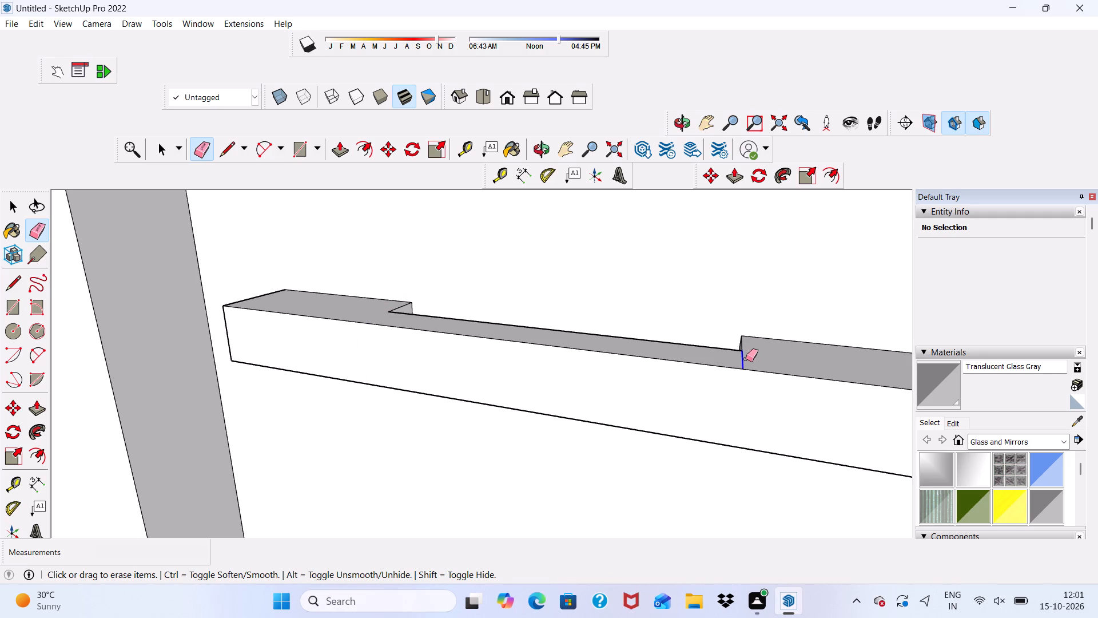
drag(746, 359, 750, 356)
scroll(723, 378, down, 3)
middle_drag(700, 401, 691, 180)
scroll(725, 299, up, 5)
drag(727, 306, 717, 307)
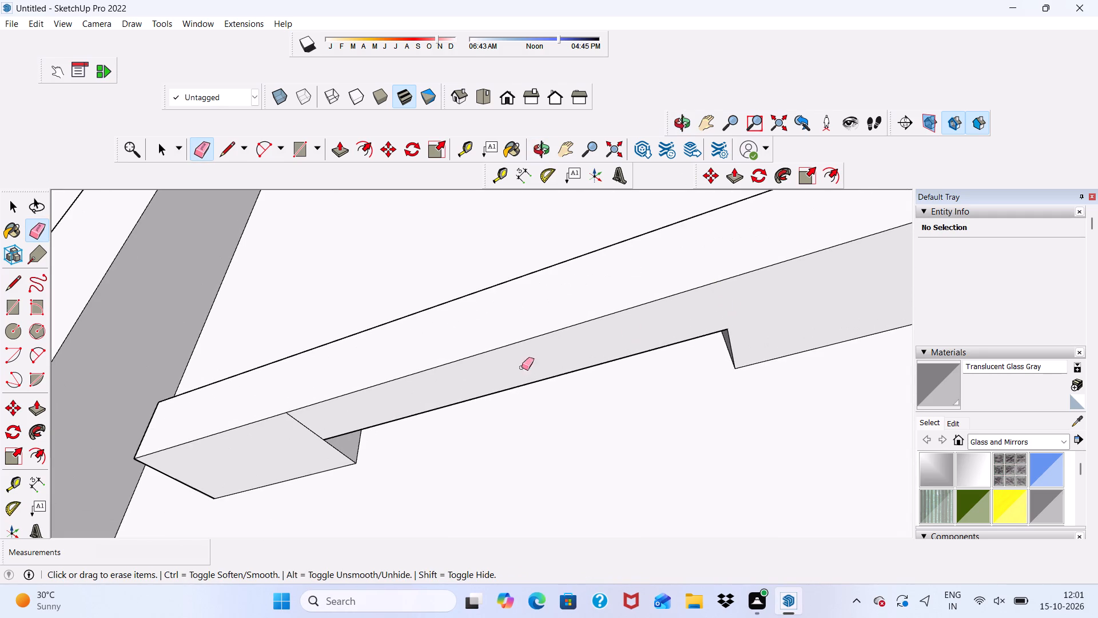
drag(304, 417, 293, 430)
scroll(252, 433, down, 20)
key(space)
Examine the finished door and handle on the lowest balcony against the door and window on the floor above.
middle_drag(446, 378, 611, 441)
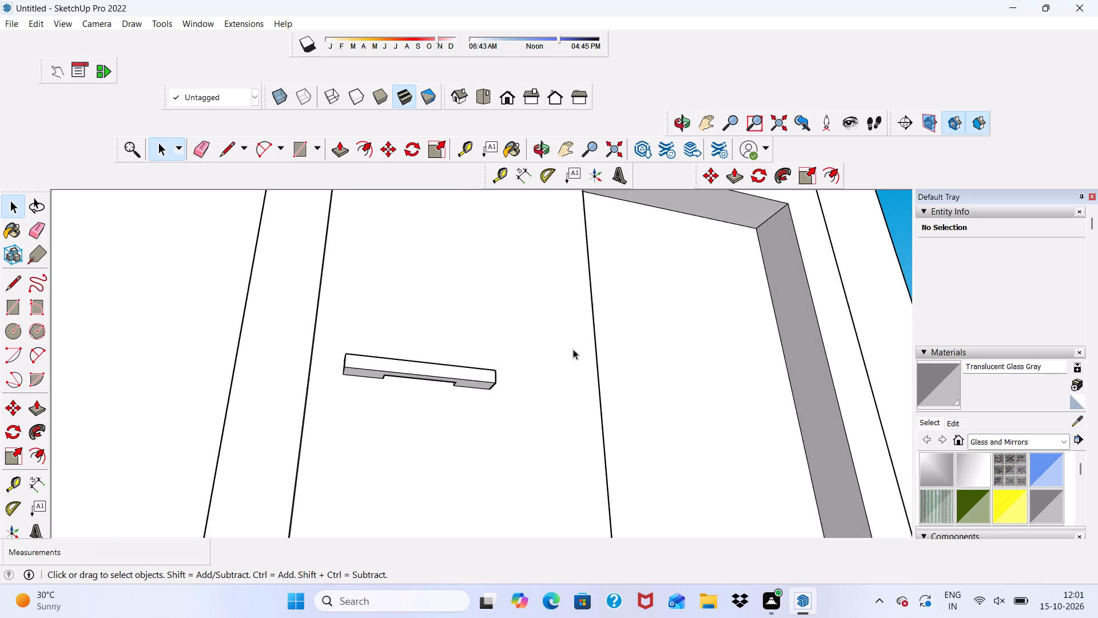
scroll(381, 377, down, 11)
middle_drag(439, 458, 357, 473)
scroll(396, 439, up, 4)
scroll(397, 423, down, 4)
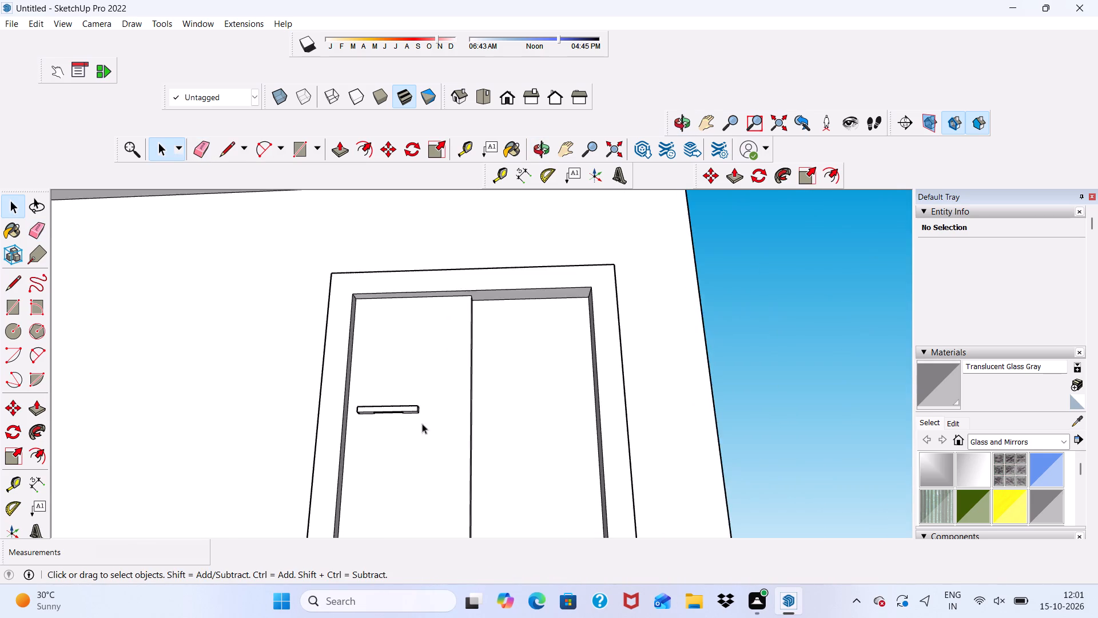
scroll(422, 423, down, 4)
middle_drag(421, 404, 205, 494)
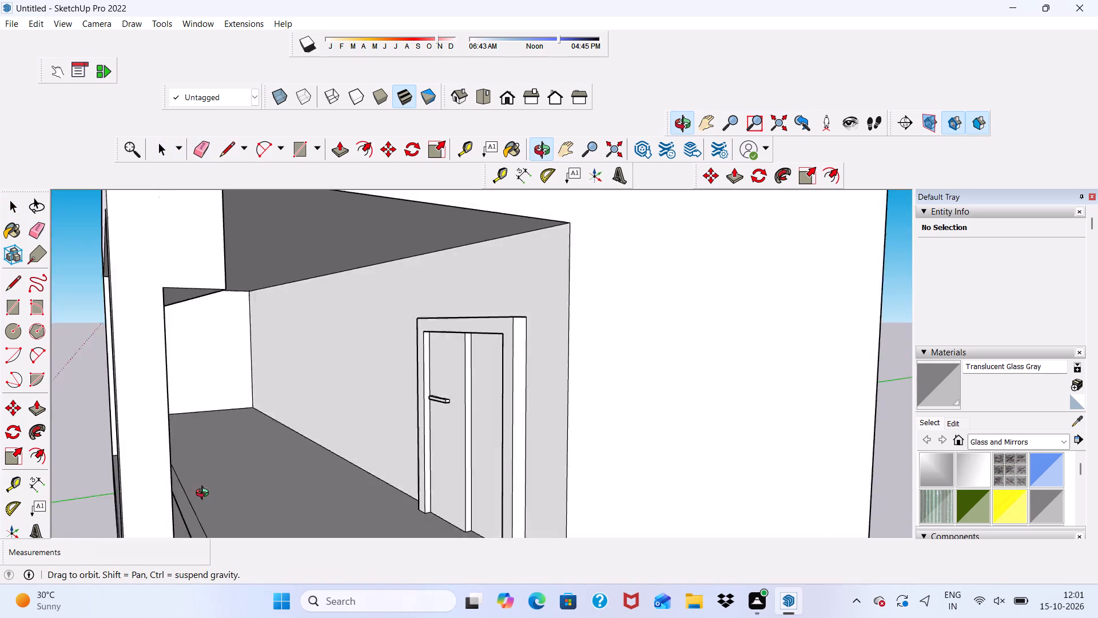
middle_drag(205, 494, 449, 464)
scroll(482, 433, up, 1)
scroll(443, 404, down, 5)
middle_drag(452, 447, 391, 470)
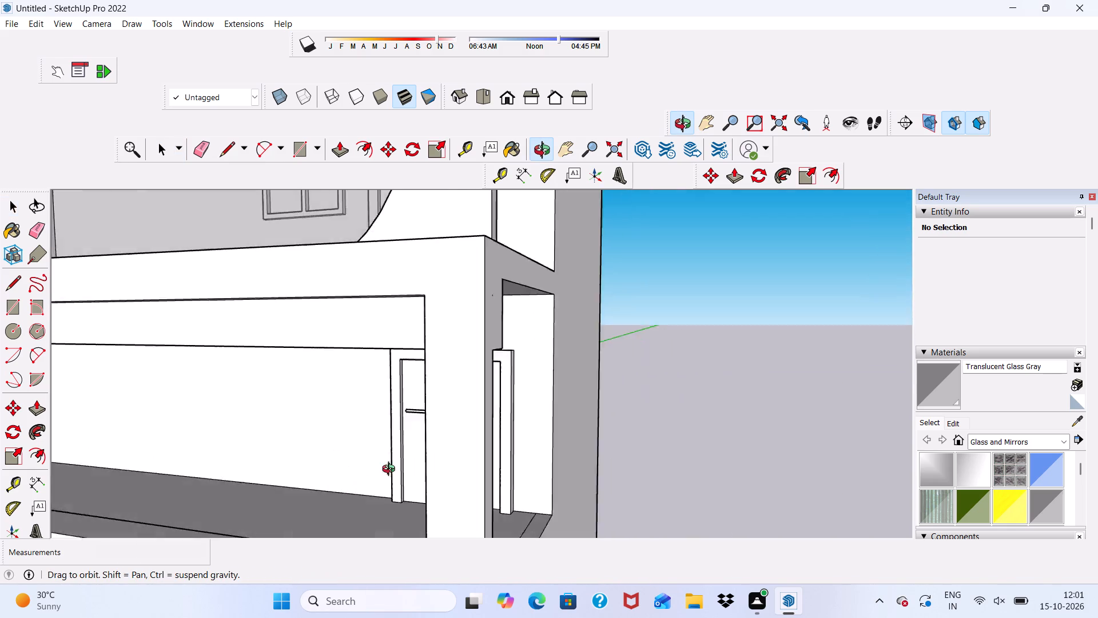
middle_drag(391, 470, 405, 484)
scroll(345, 444, up, 1)
scroll(253, 399, up, 1)
scroll(257, 409, down, 5)
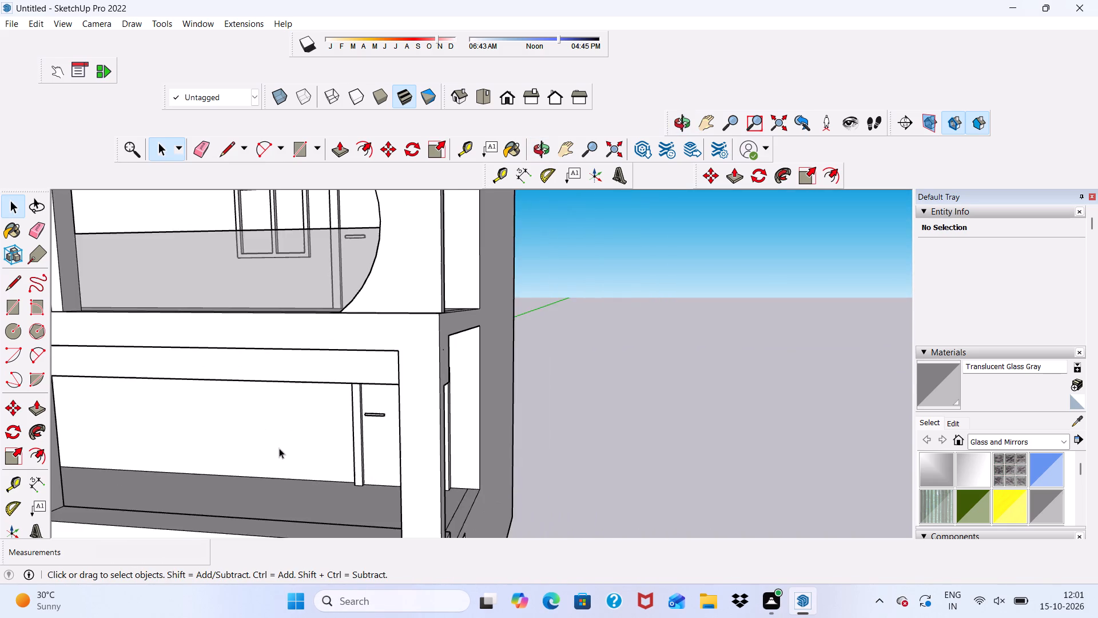
middle_drag(271, 451, 326, 427)
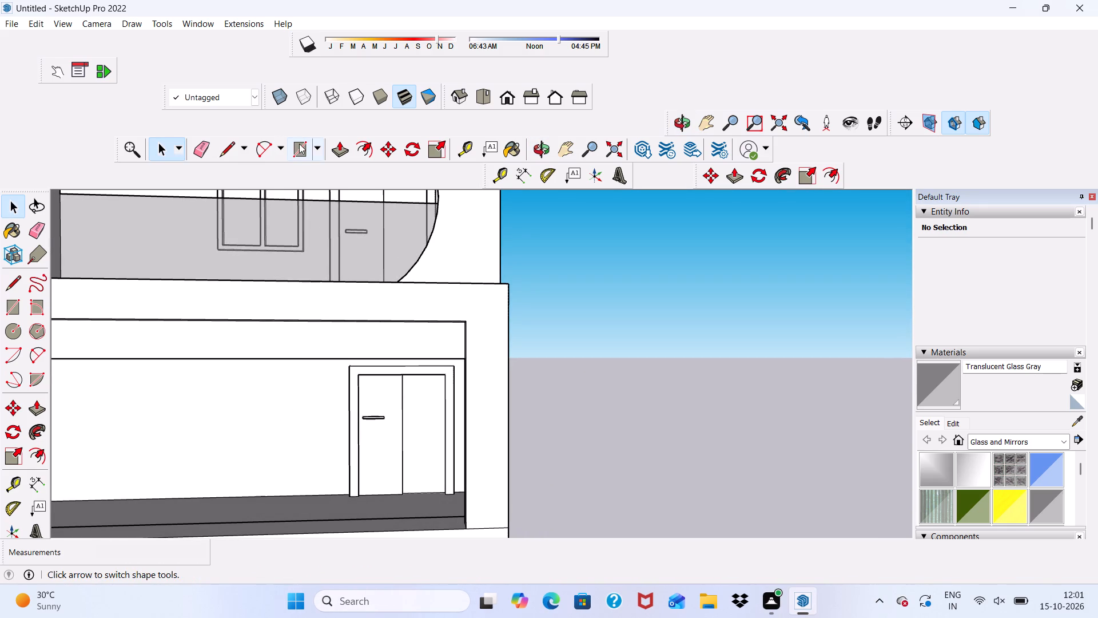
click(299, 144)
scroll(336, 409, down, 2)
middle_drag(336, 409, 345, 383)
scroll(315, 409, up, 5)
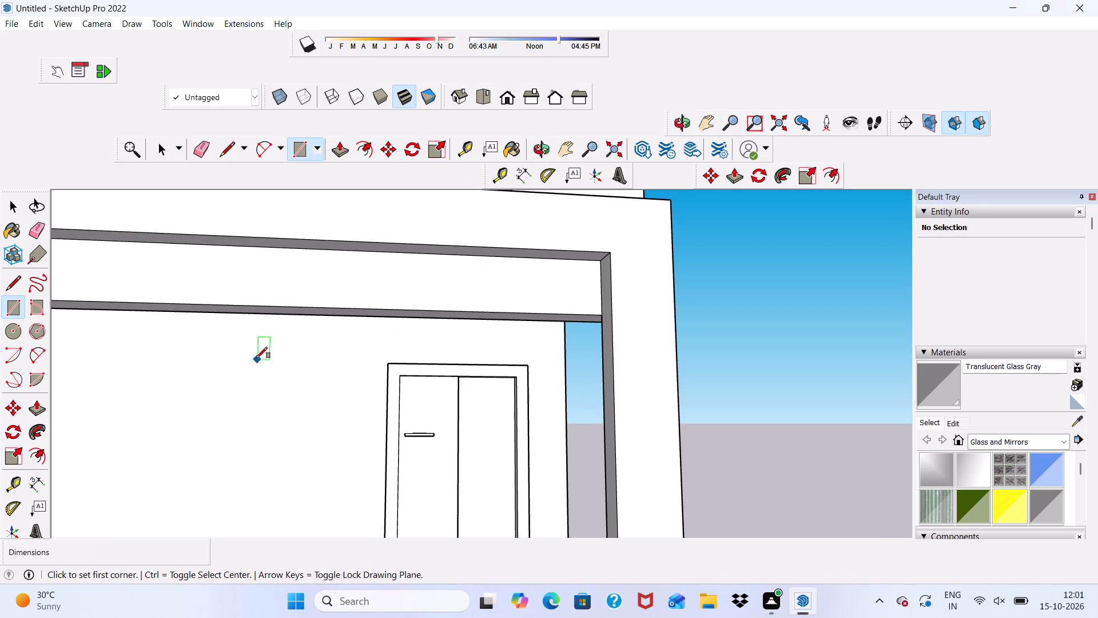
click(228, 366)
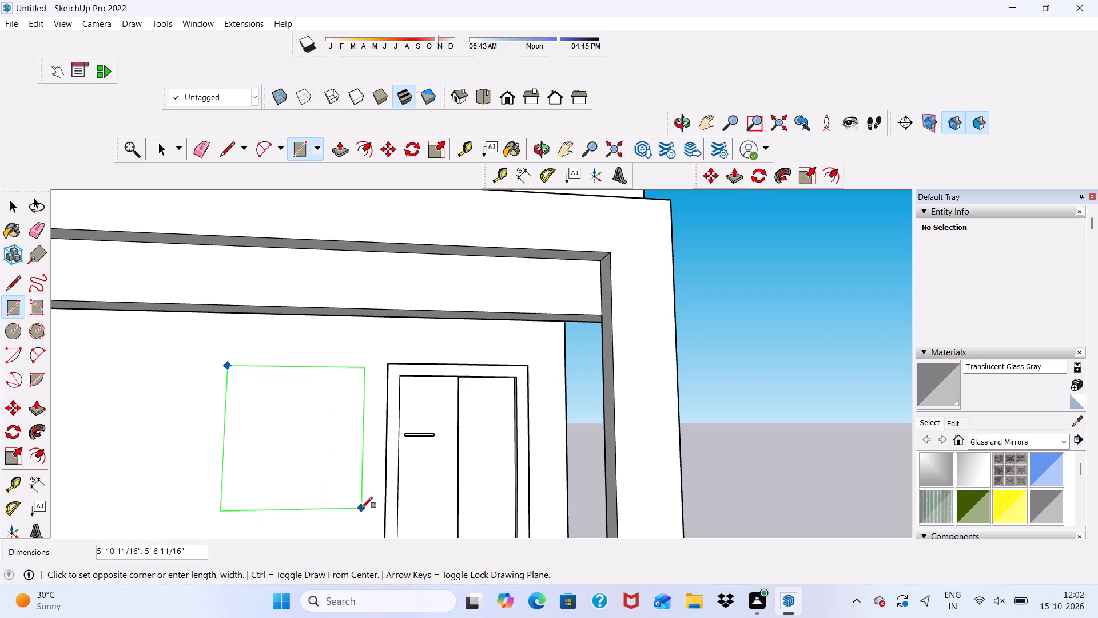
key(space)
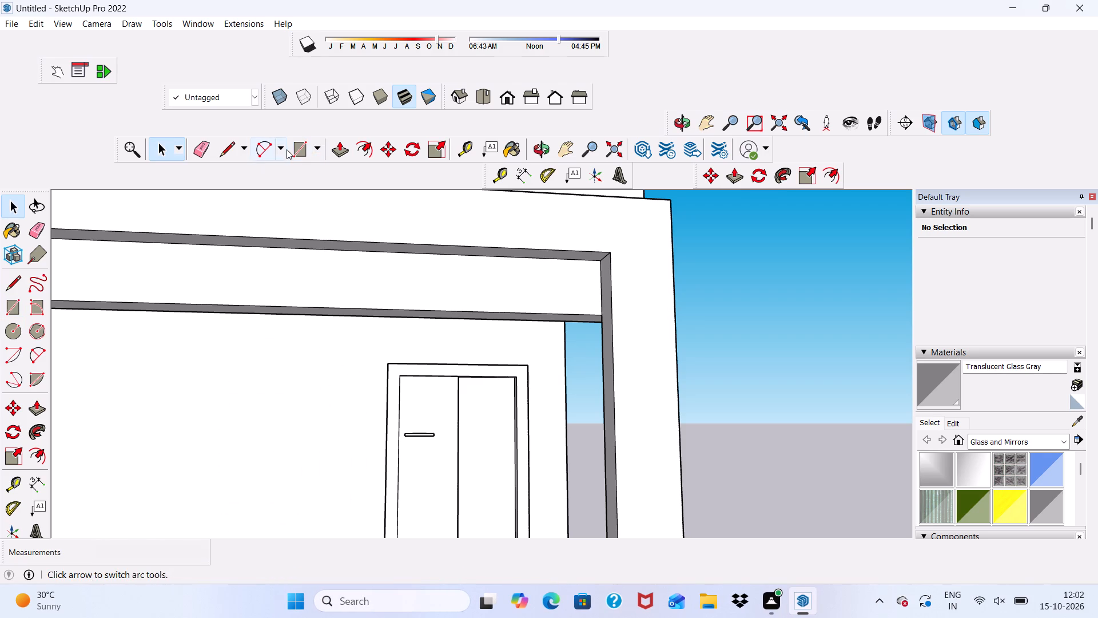
Draw a window rectangle about 6' 7 3/16" by 5' 5 7/16" on the lowest balcony's back wall, left of the door.
click(287, 150)
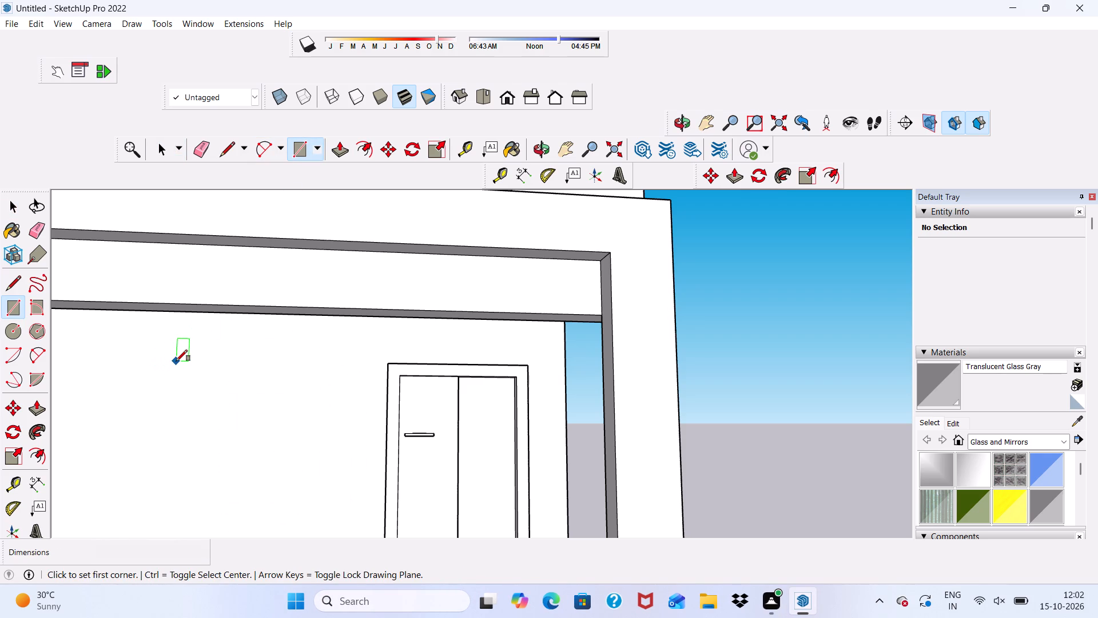
click(176, 361)
click(338, 494)
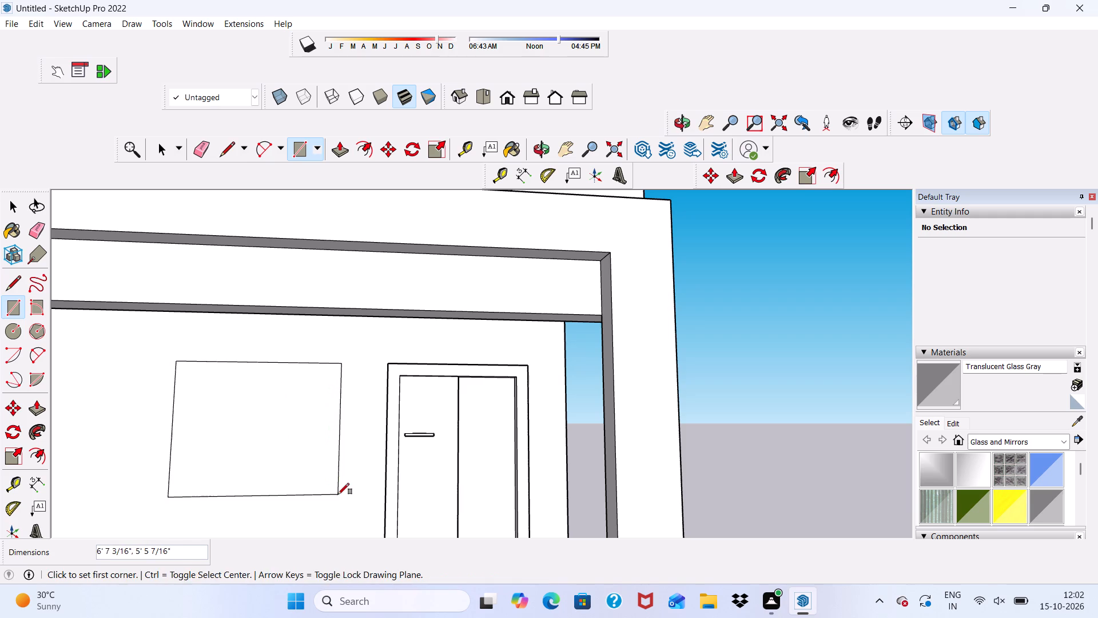
key(space)
Offset the window rectangle's outline 3" inward to form the frame border.
click(364, 148)
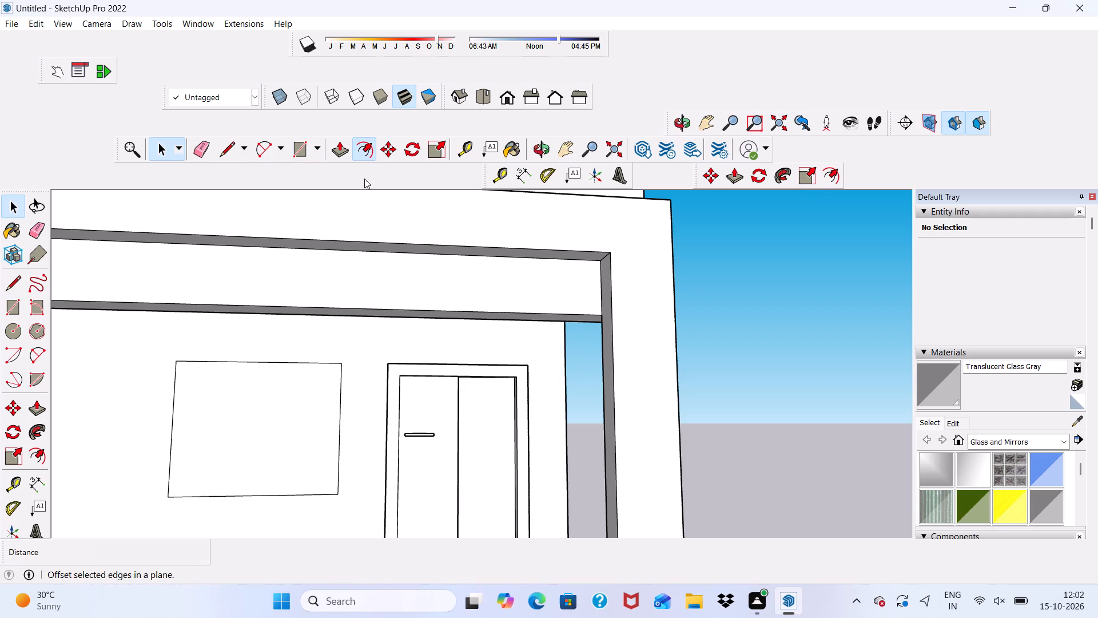
click(194, 410)
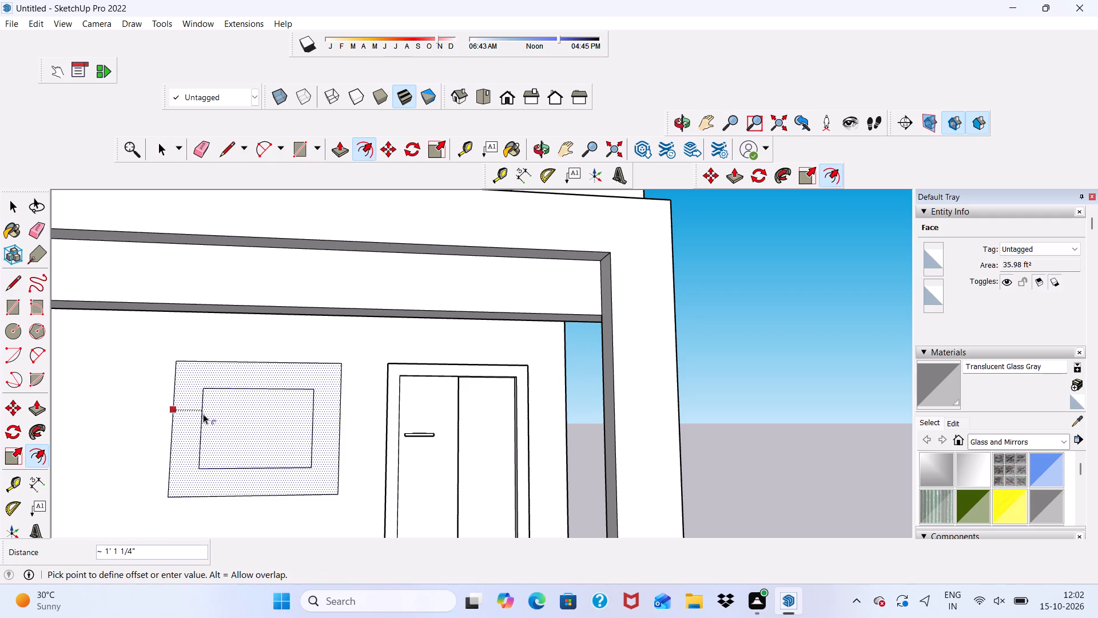
key(3)
key(shift+quotedbl)
key(Return)
key(space)
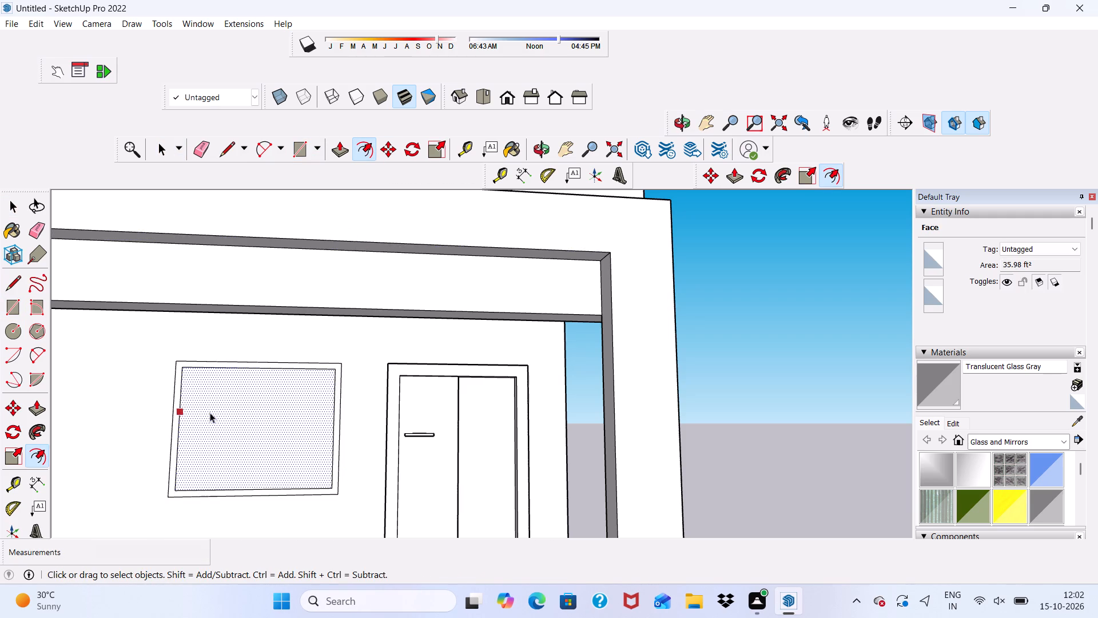
Draw a vertical mullion rectangle about 4 3/16" by 4' 11 7/16" across the middle of the window's inner opening.
click(302, 147)
scroll(296, 239, down, 1)
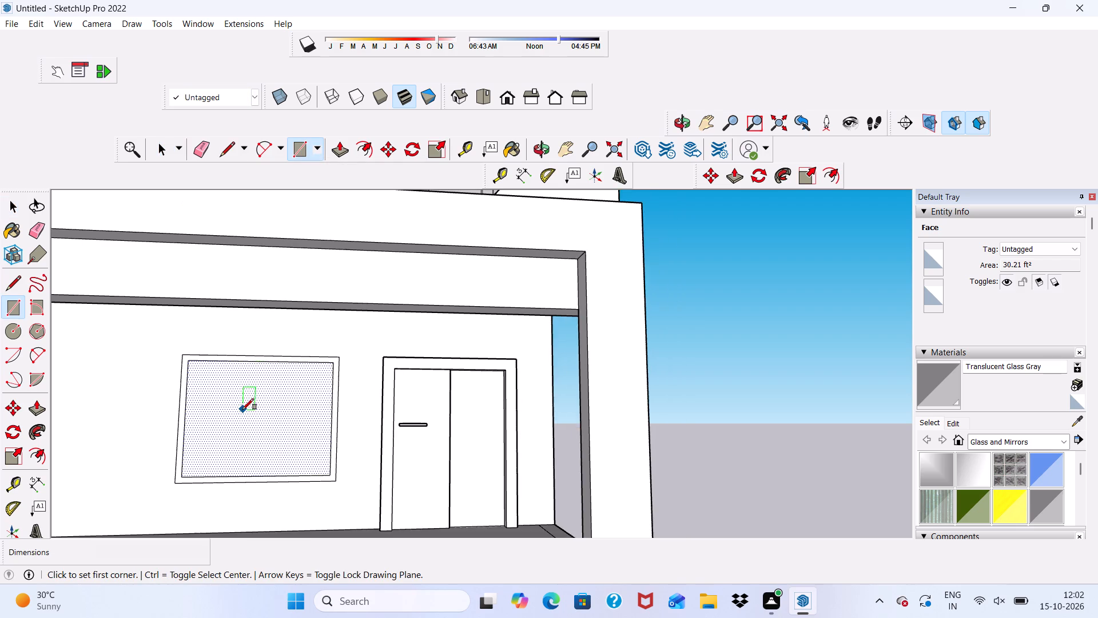
scroll(242, 409, up, 2)
click(265, 356)
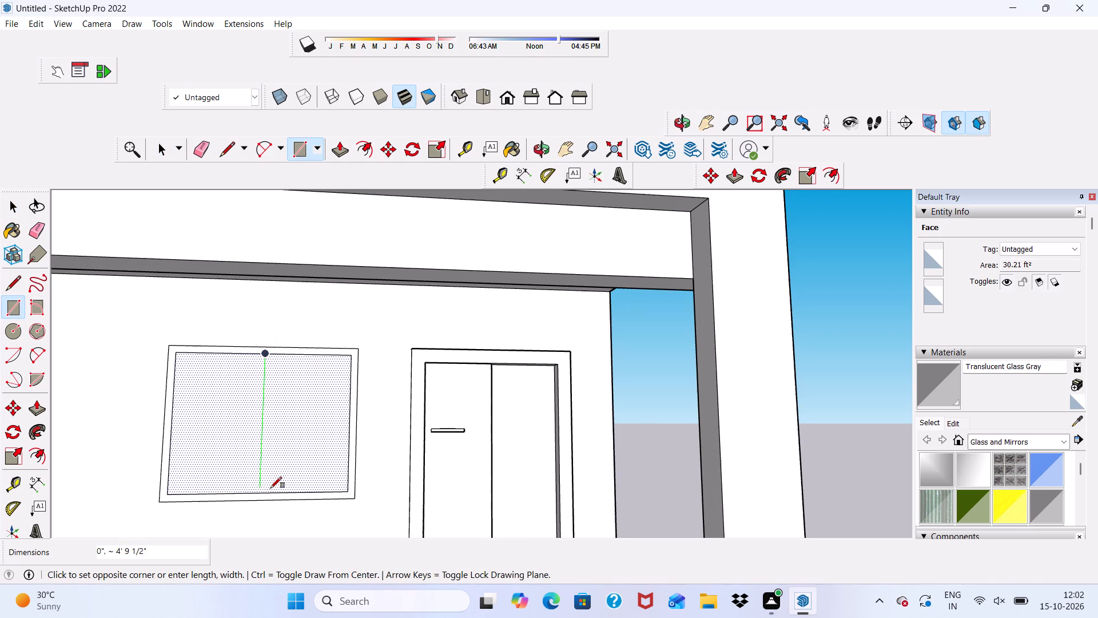
scroll(270, 488, up, 4)
click(269, 494)
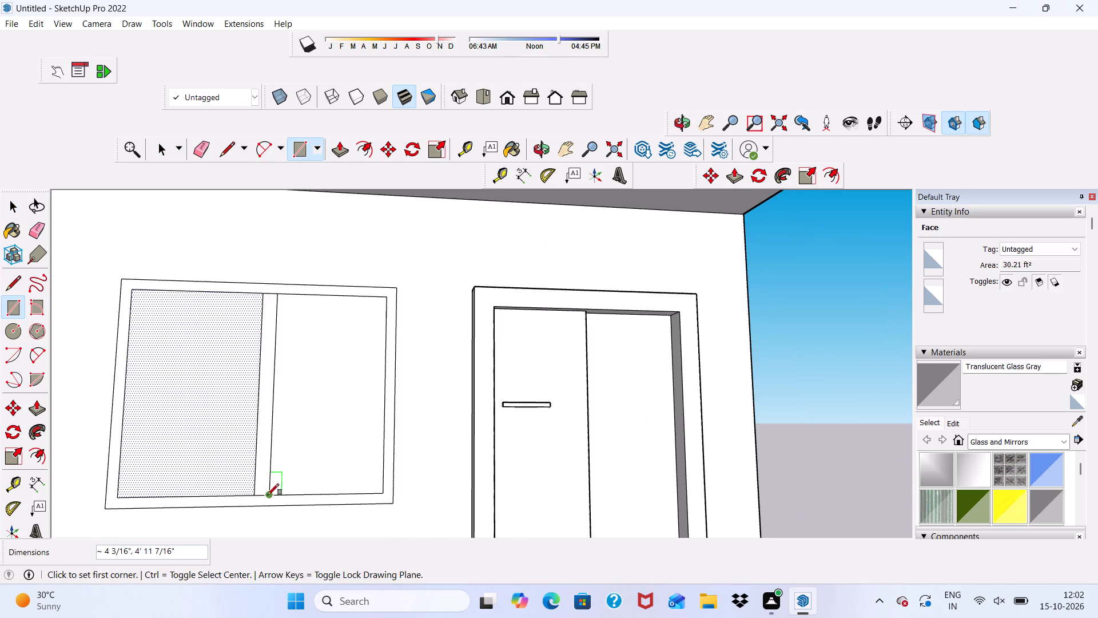
key(space)
Erase the short edges at the mullion's top and bottom to merge it with the window frame.
click(200, 142)
scroll(276, 277, up, 4)
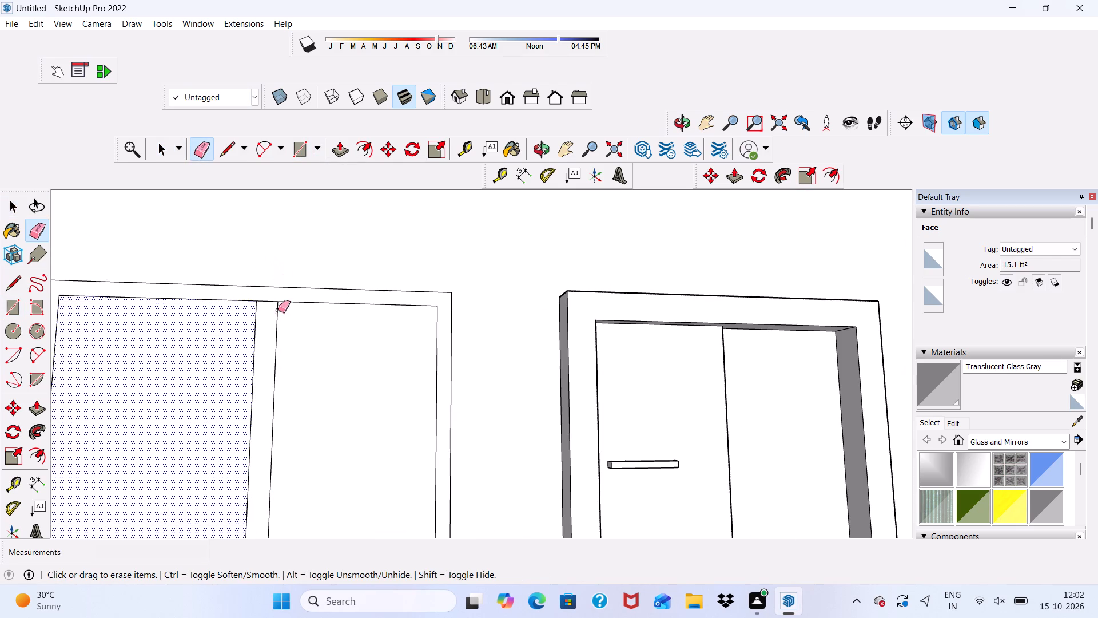
drag(268, 295, 266, 308)
scroll(241, 228, down, 7)
scroll(212, 497, up, 6)
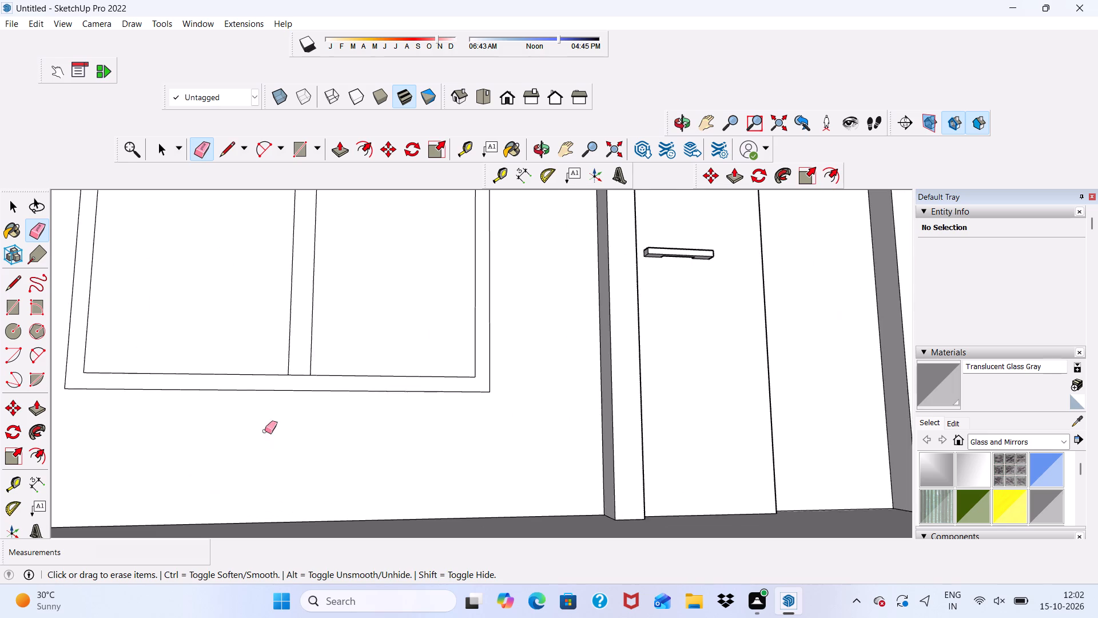
scroll(265, 431, up, 4)
drag(309, 363, 303, 376)
key(space)
Extrude the merged window frame and mullion face 3" out from the wall.
click(299, 382)
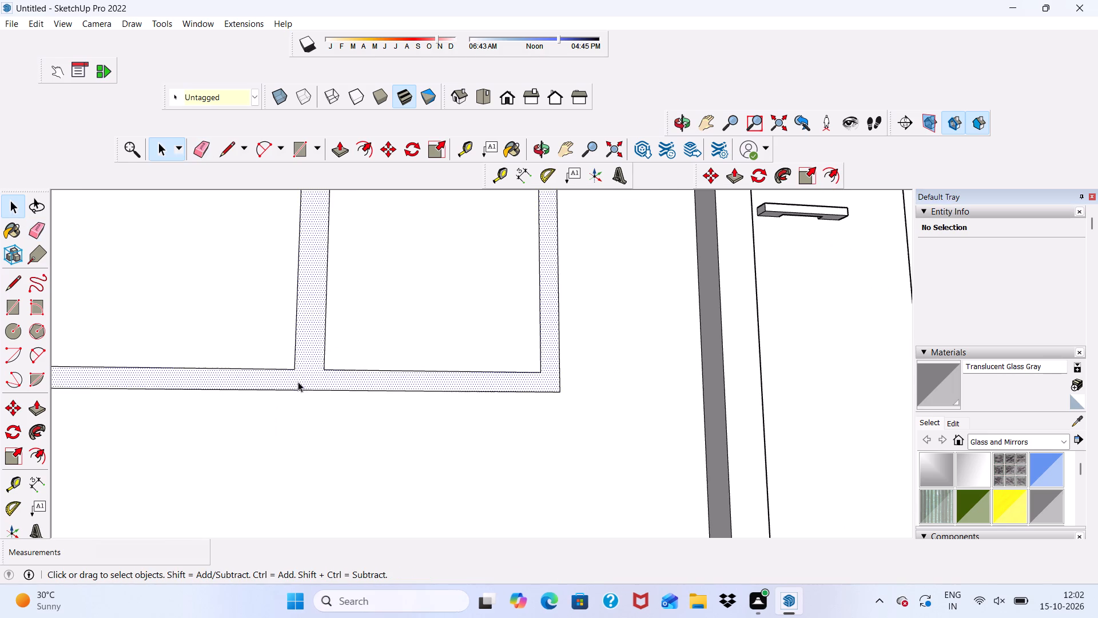
drag(339, 147, 339, 156)
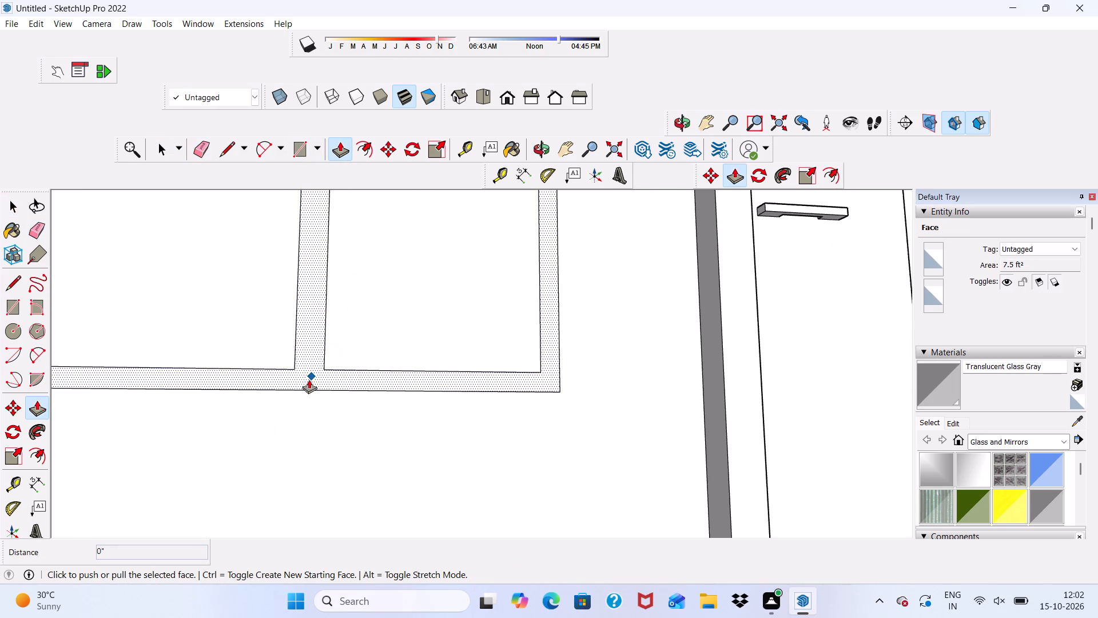
click(308, 375)
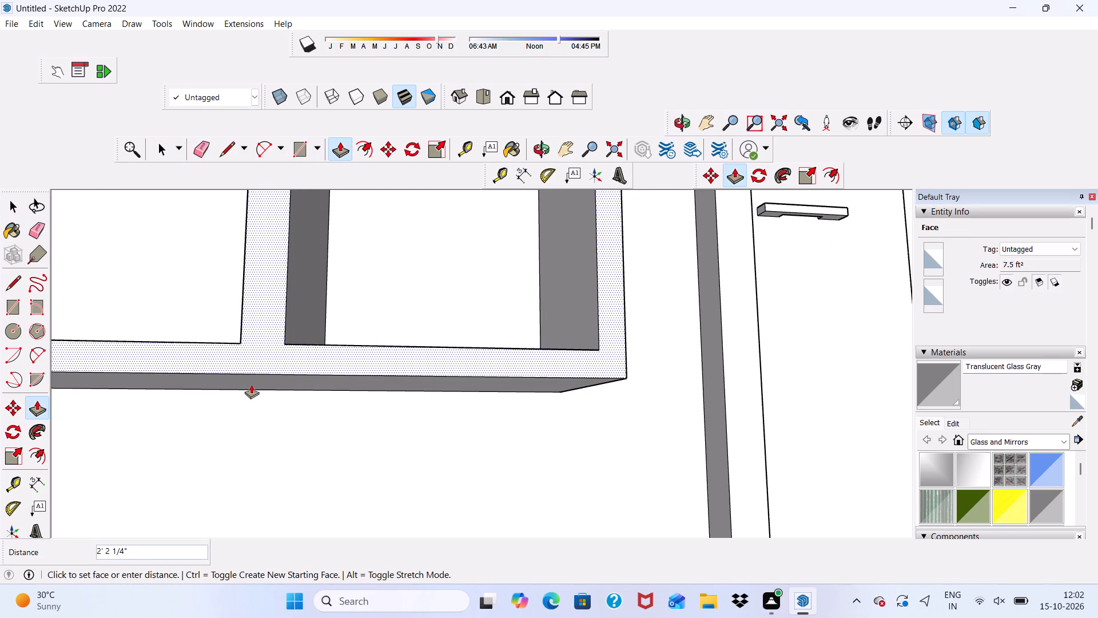
key(3)
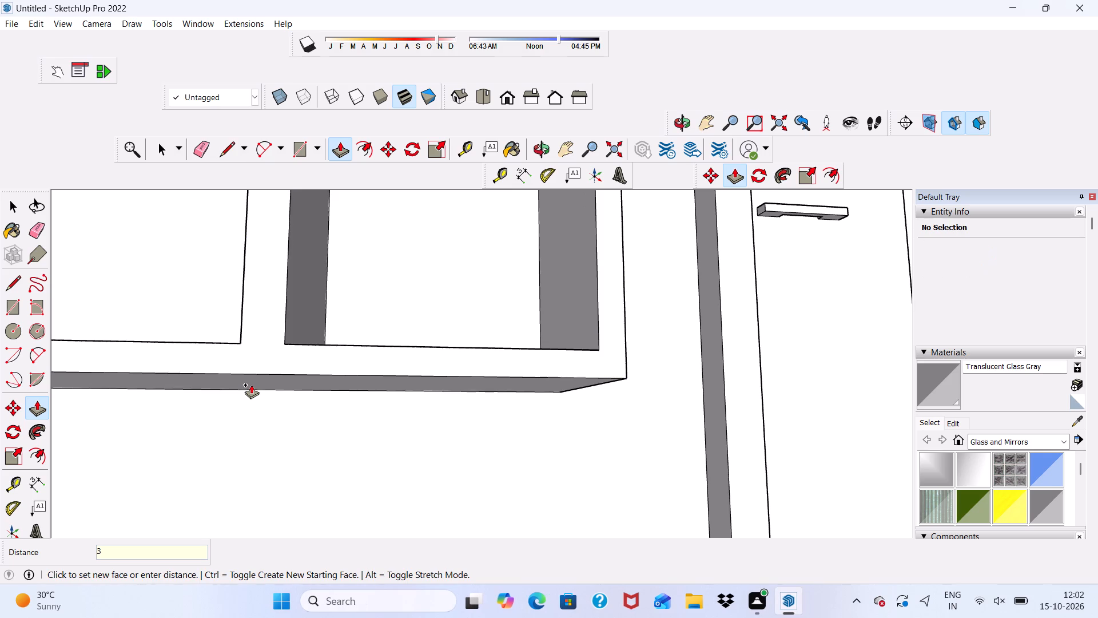
key(shift+quotedbl)
key(Return)
key(space)
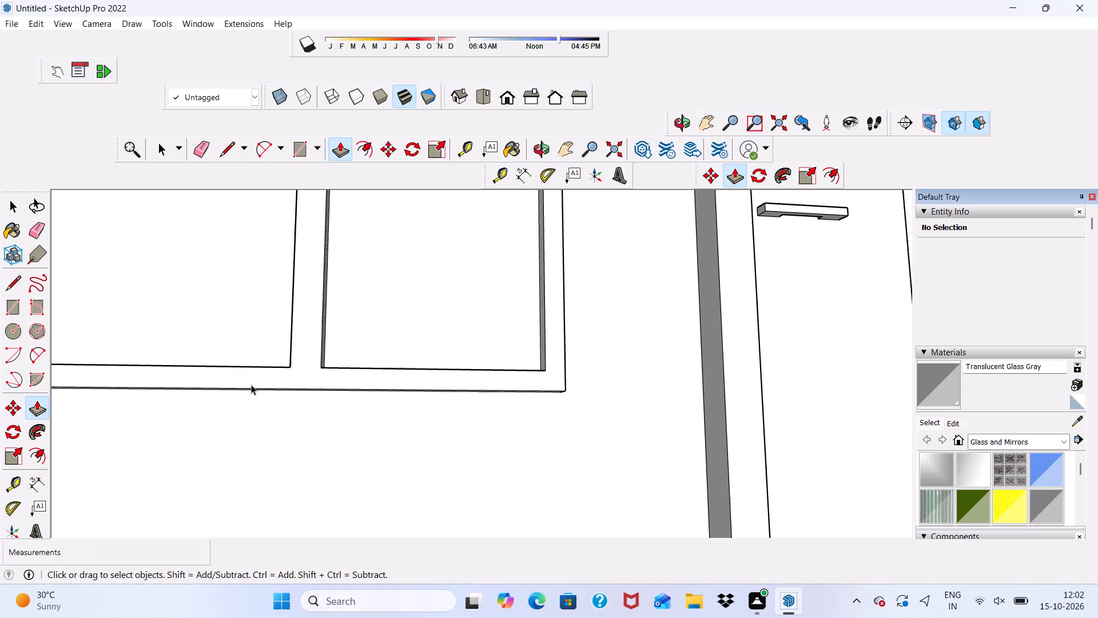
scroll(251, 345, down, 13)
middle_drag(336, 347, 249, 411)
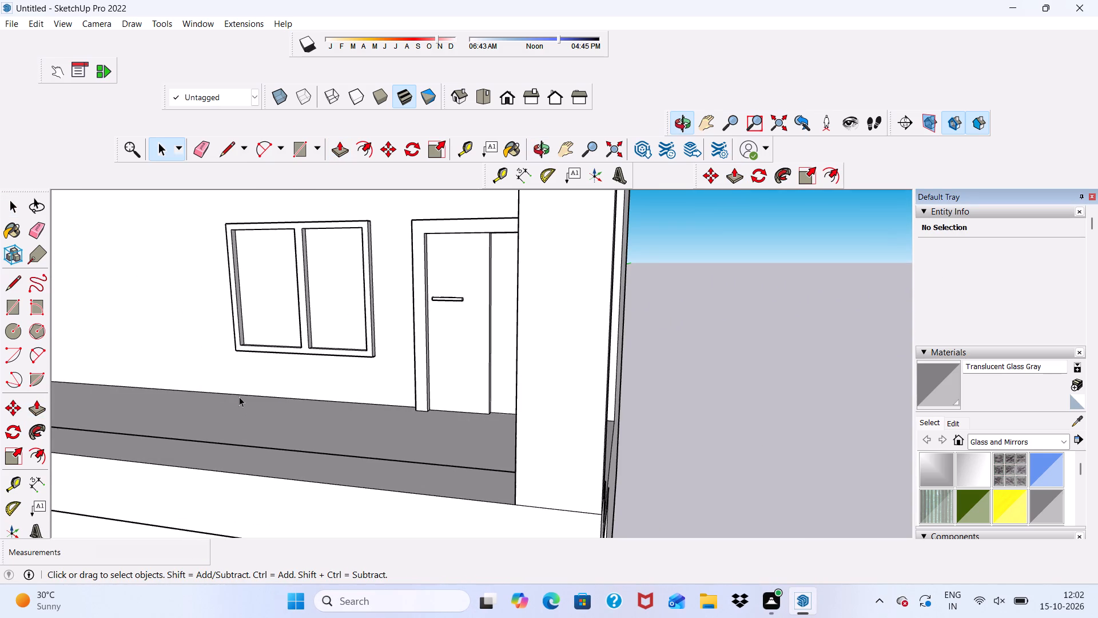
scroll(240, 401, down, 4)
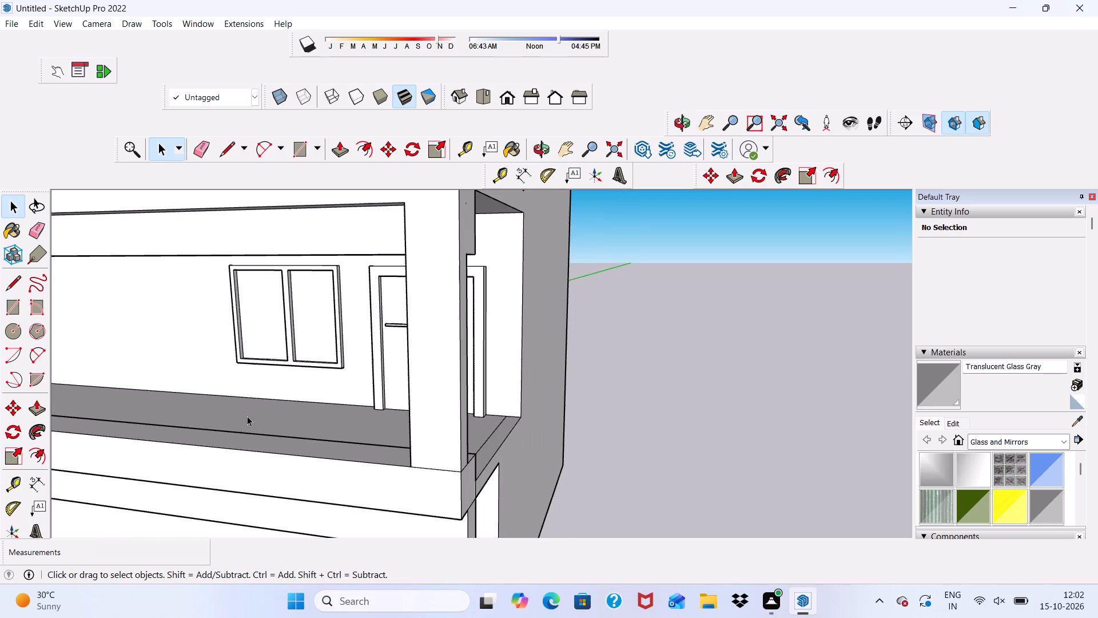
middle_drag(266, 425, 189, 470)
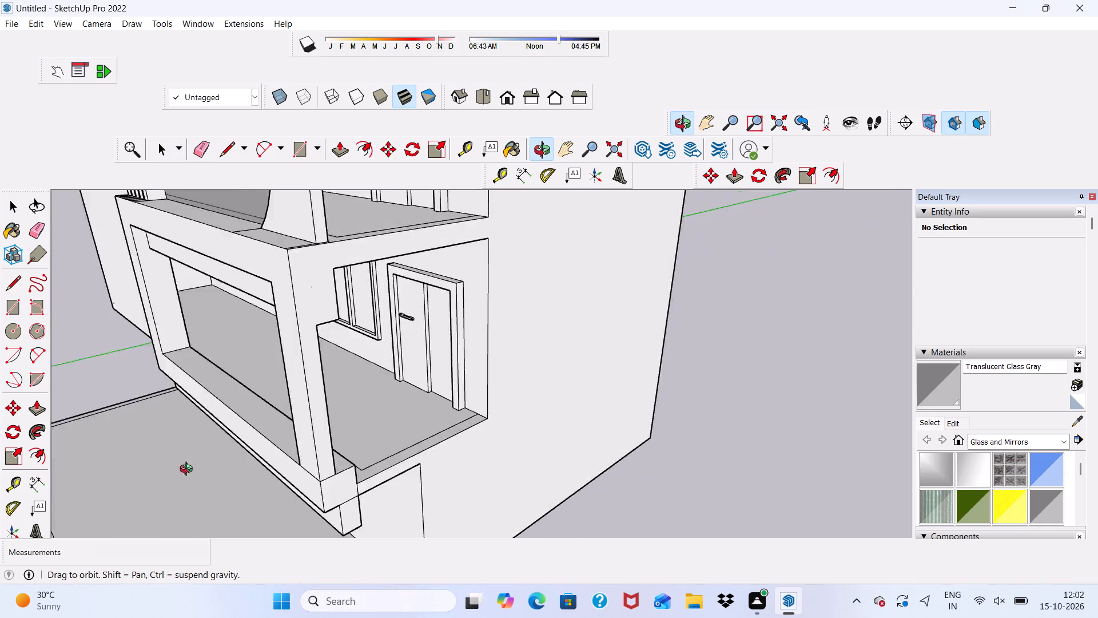
Examine the facade's balconies from the lowest floor up to the underside of the topmost balcony's framed opening.
middle_drag(189, 470, 421, 413)
scroll(284, 415, down, 5)
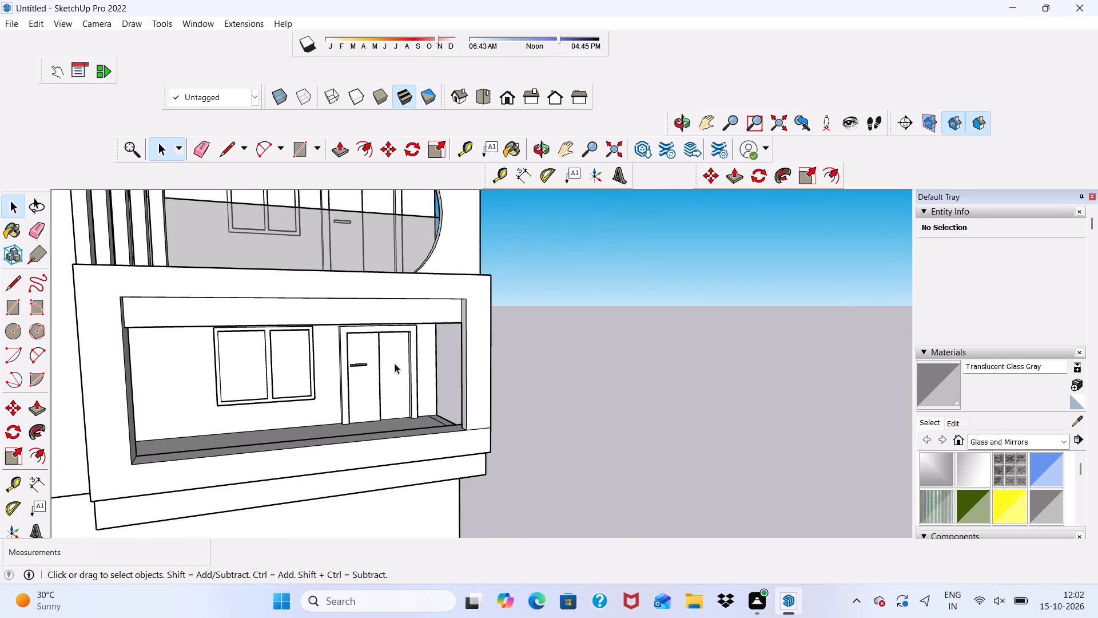
scroll(435, 357, down, 6)
middle_drag(469, 397, 297, 370)
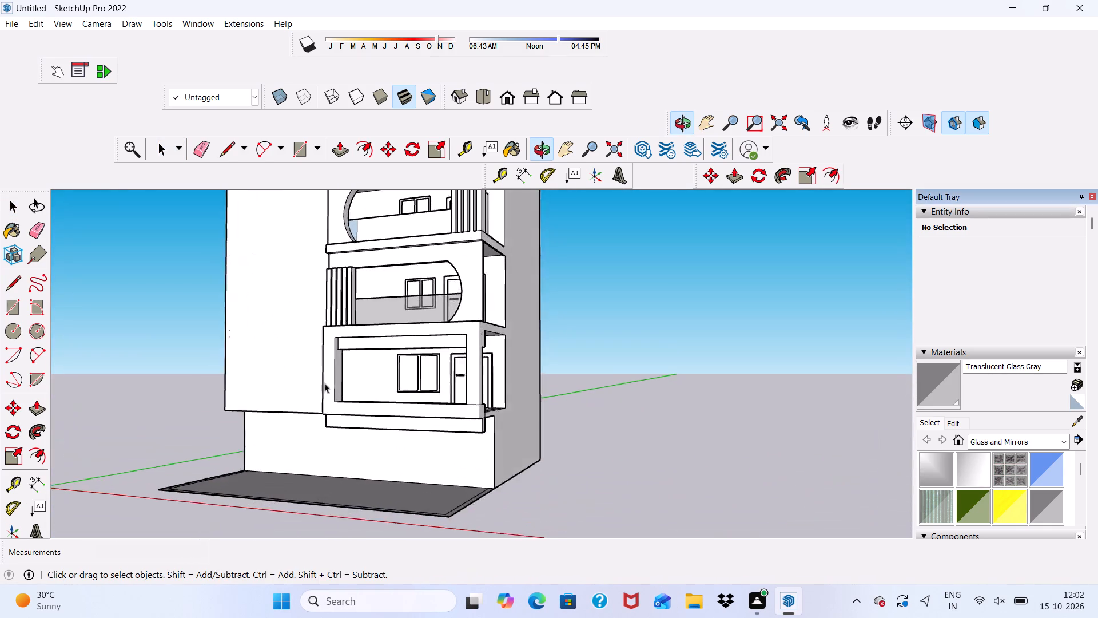
scroll(339, 381, up, 2)
scroll(355, 359, down, 10)
scroll(435, 288, up, 12)
middle_drag(256, 363, 364, 376)
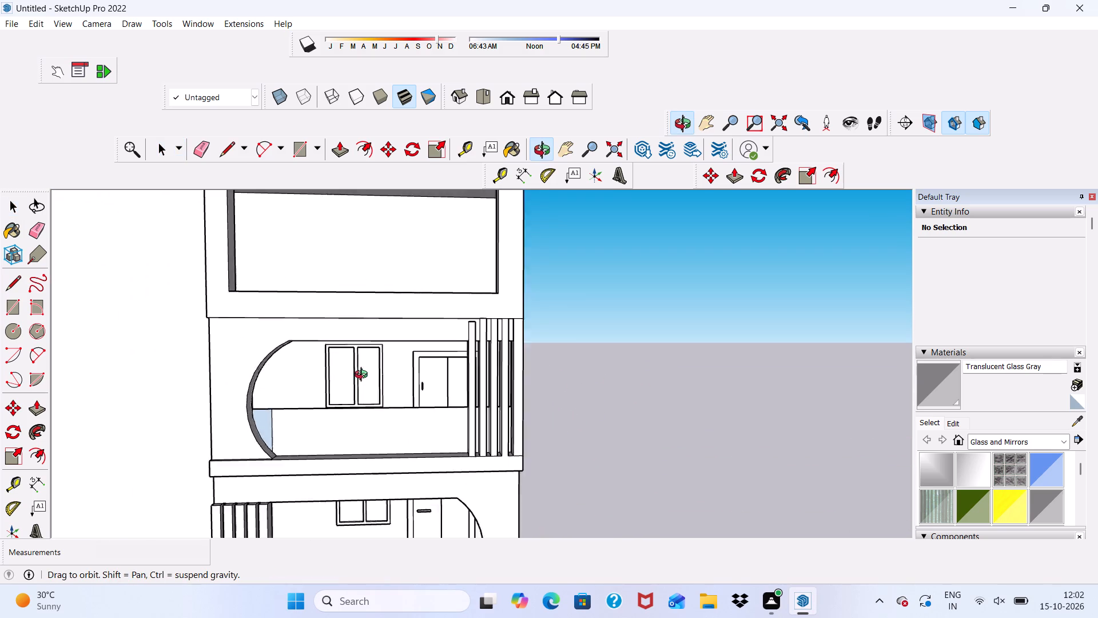
middle_drag(364, 376, 392, 414)
scroll(359, 297, up, 5)
scroll(375, 302, down, 3)
middle_drag(393, 334, 337, 358)
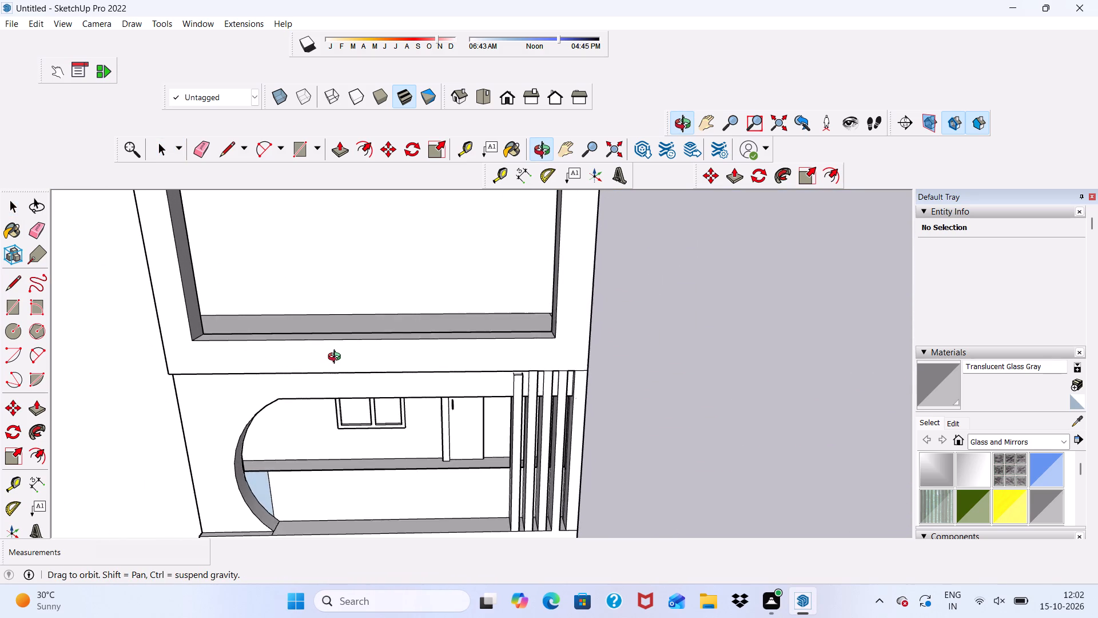
middle_drag(337, 358, 335, 359)
middle_drag(339, 368, 307, 280)
scroll(307, 268, down, 5)
middle_drag(280, 288, 261, 215)
scroll(261, 215, up, 12)
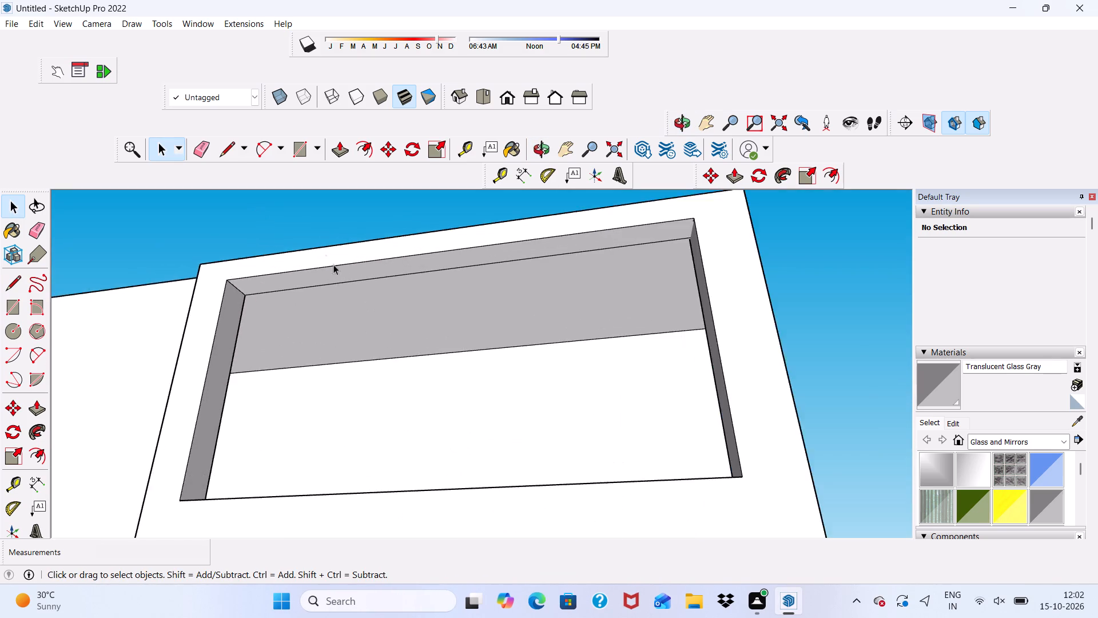
scroll(333, 264, up, 2)
middle_drag(340, 279, 79, 311)
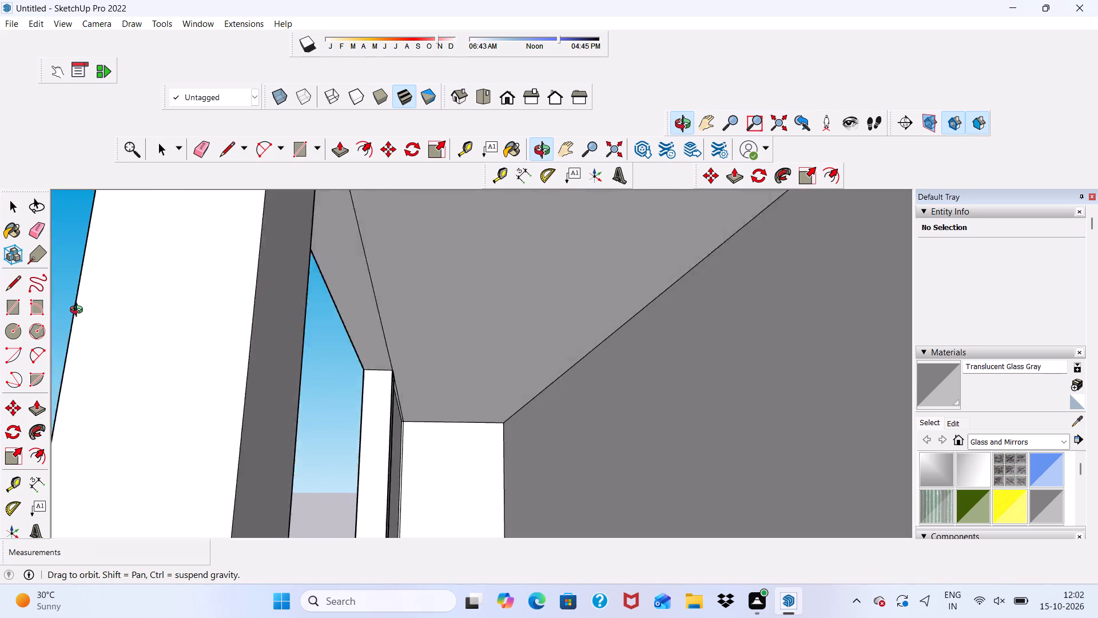
middle_drag(79, 311, 279, 258)
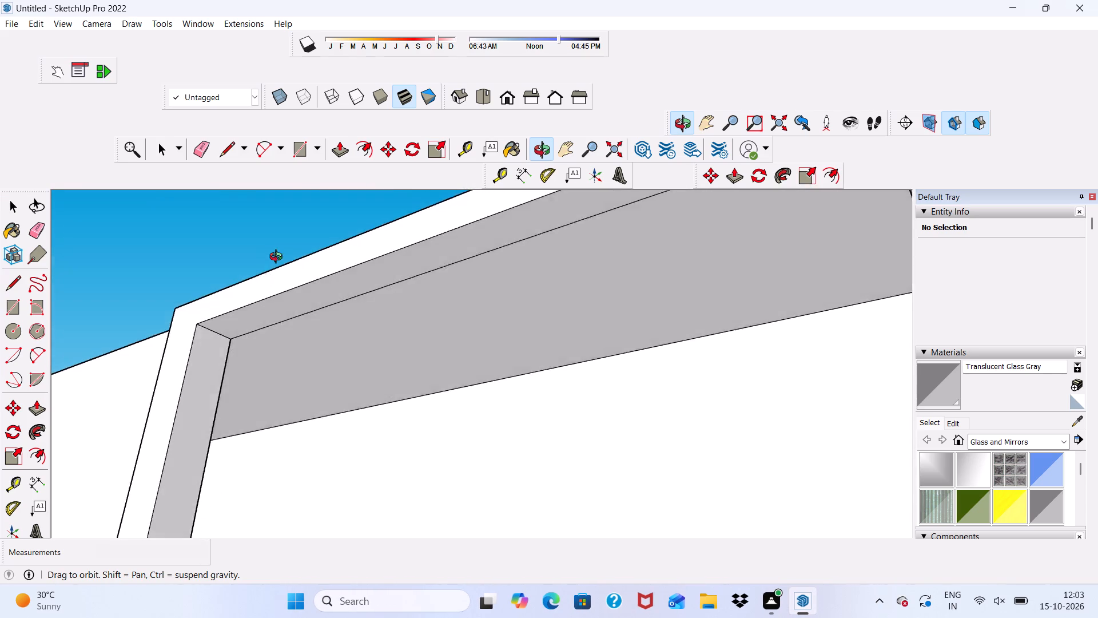
middle_drag(279, 258, 284, 245)
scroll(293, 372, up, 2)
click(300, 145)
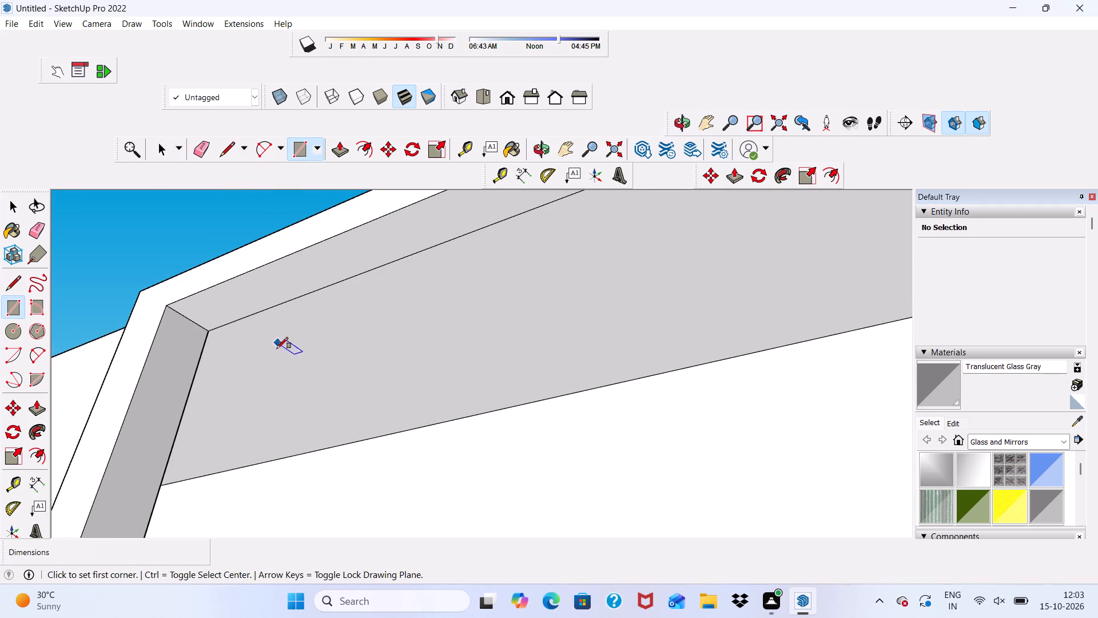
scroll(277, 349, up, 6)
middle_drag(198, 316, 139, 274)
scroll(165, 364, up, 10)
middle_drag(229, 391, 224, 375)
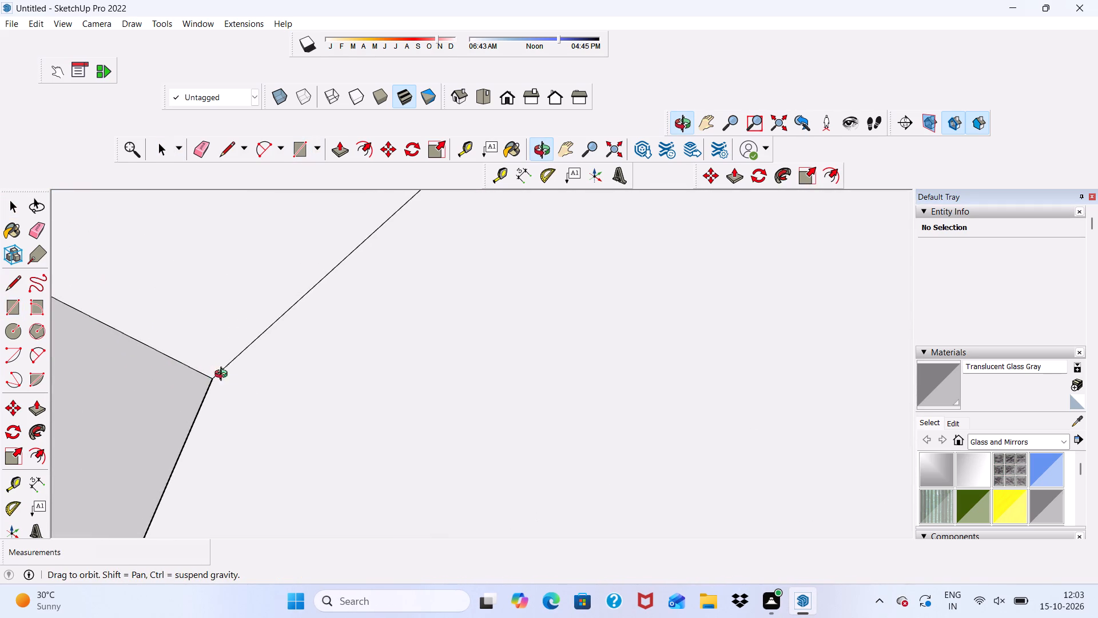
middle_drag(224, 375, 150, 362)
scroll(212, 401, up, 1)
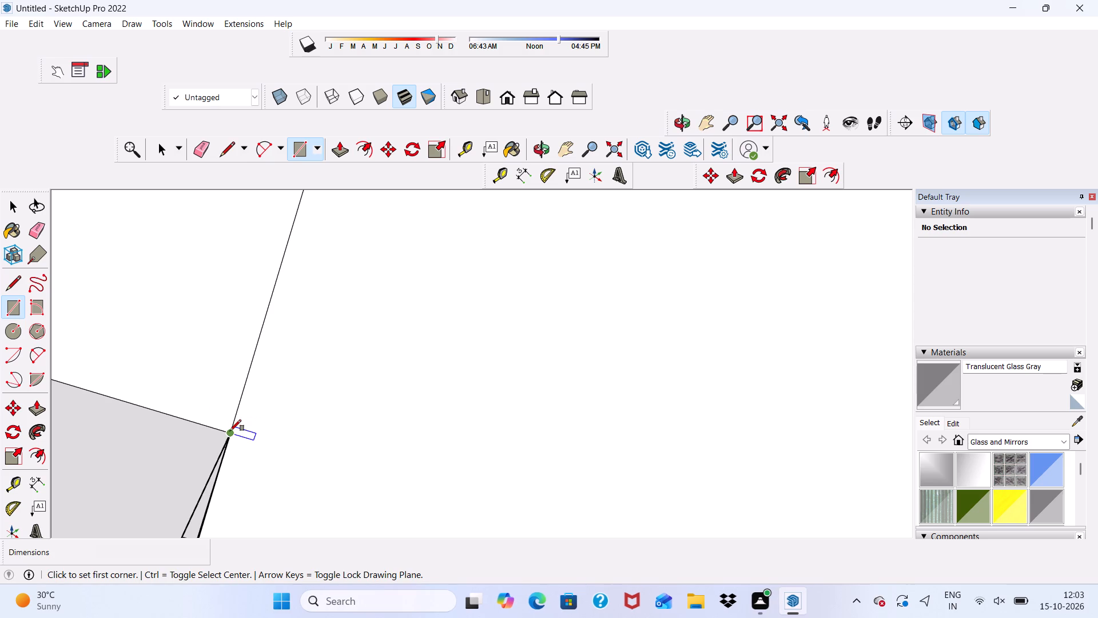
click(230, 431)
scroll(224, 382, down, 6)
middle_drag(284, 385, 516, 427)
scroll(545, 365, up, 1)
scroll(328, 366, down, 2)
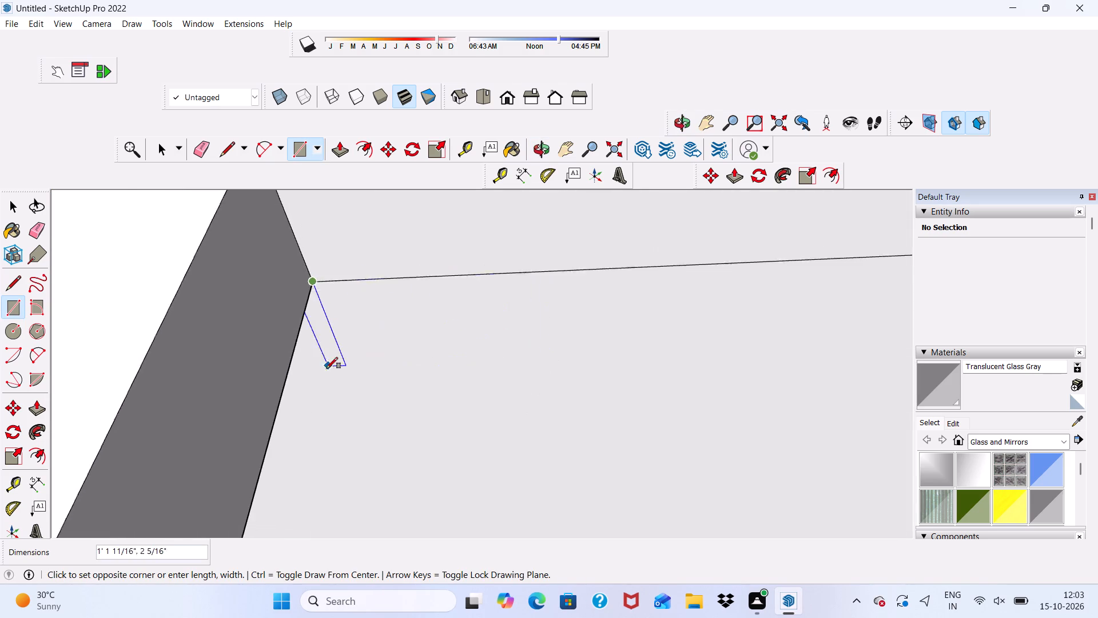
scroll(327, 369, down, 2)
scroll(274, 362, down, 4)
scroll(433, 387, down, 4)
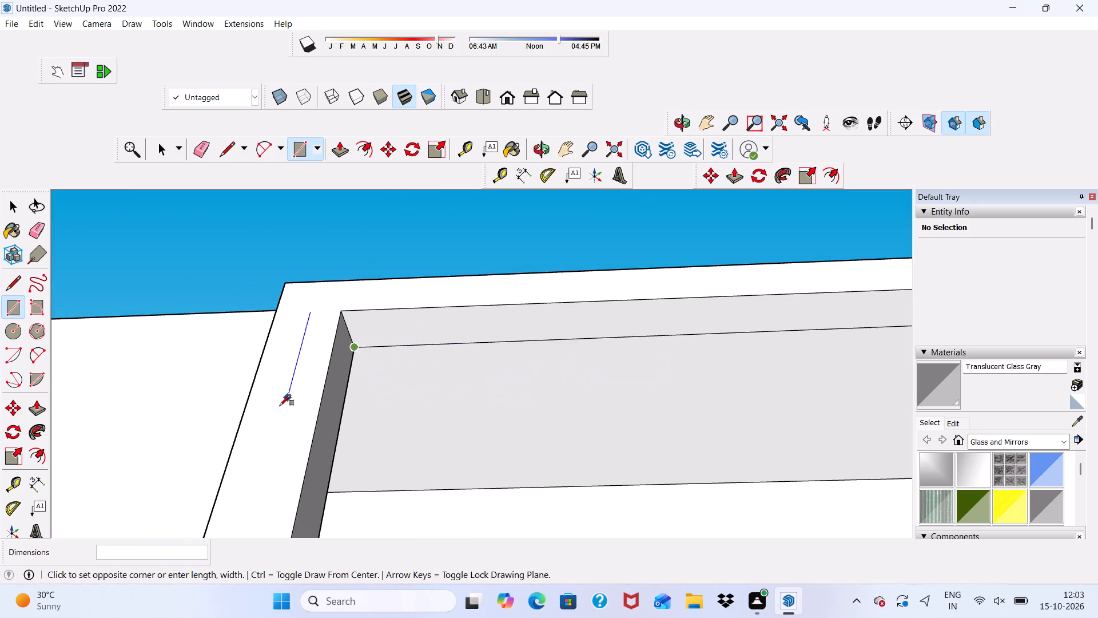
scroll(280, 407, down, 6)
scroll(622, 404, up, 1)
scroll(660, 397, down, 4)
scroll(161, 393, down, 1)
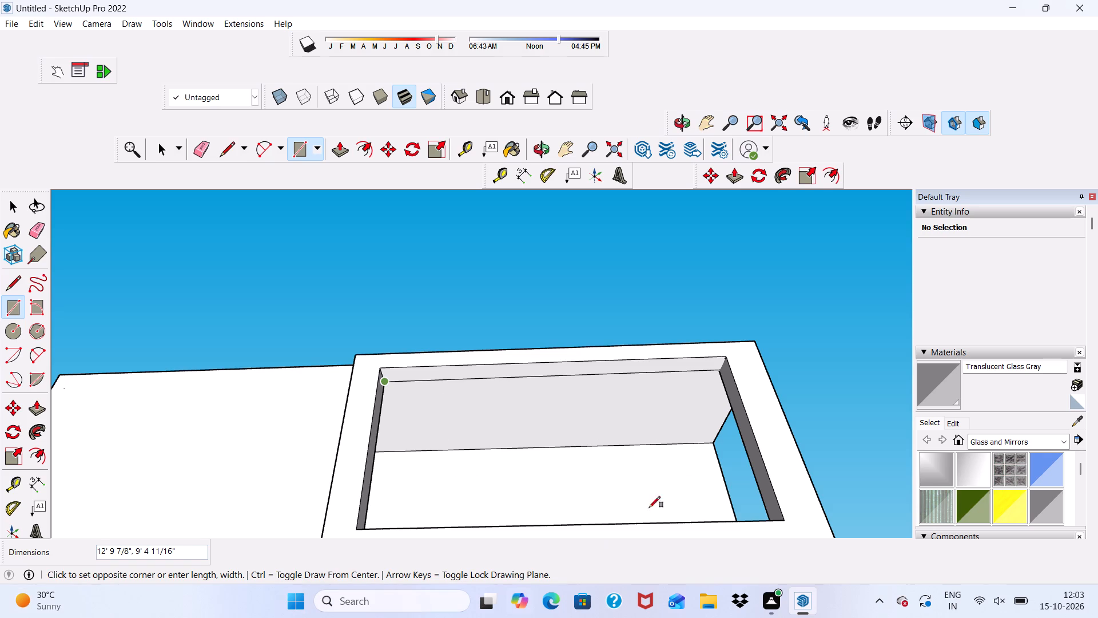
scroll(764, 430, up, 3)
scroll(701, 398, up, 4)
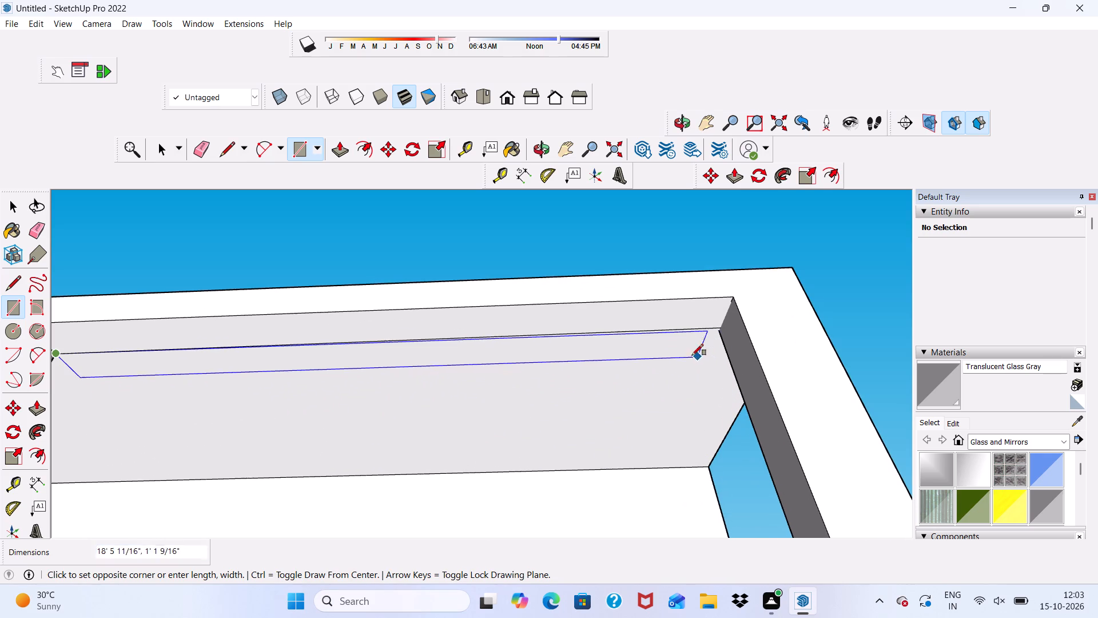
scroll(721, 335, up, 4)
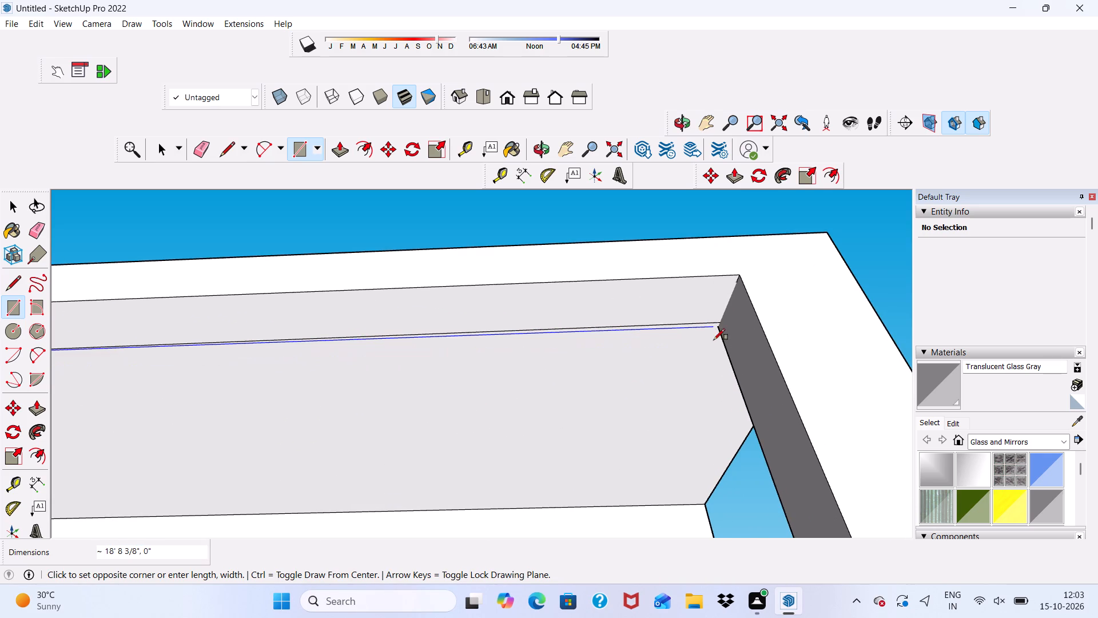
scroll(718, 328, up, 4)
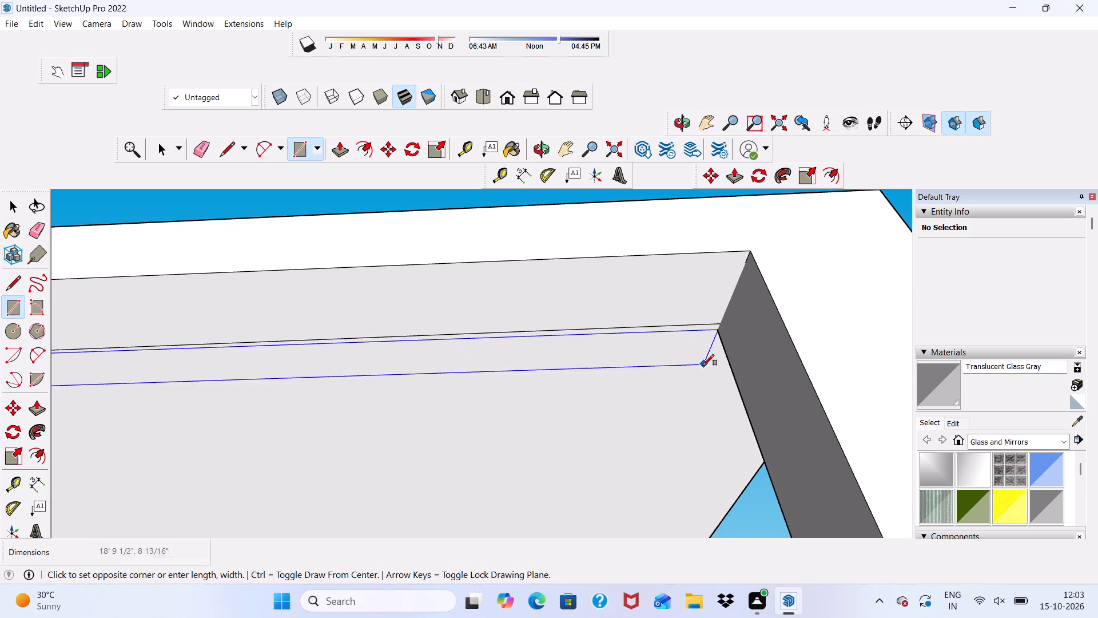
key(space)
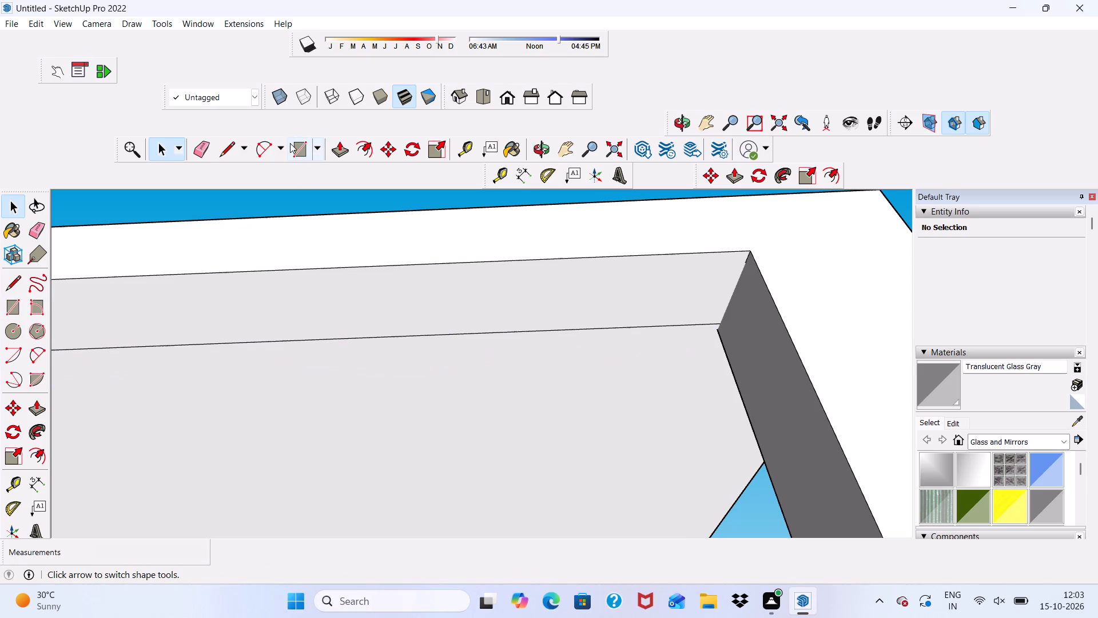
Draw a thin rectangular strip about 18' 9 3/8" long along the inner top edge of the topmost balcony's opening.
click(292, 143)
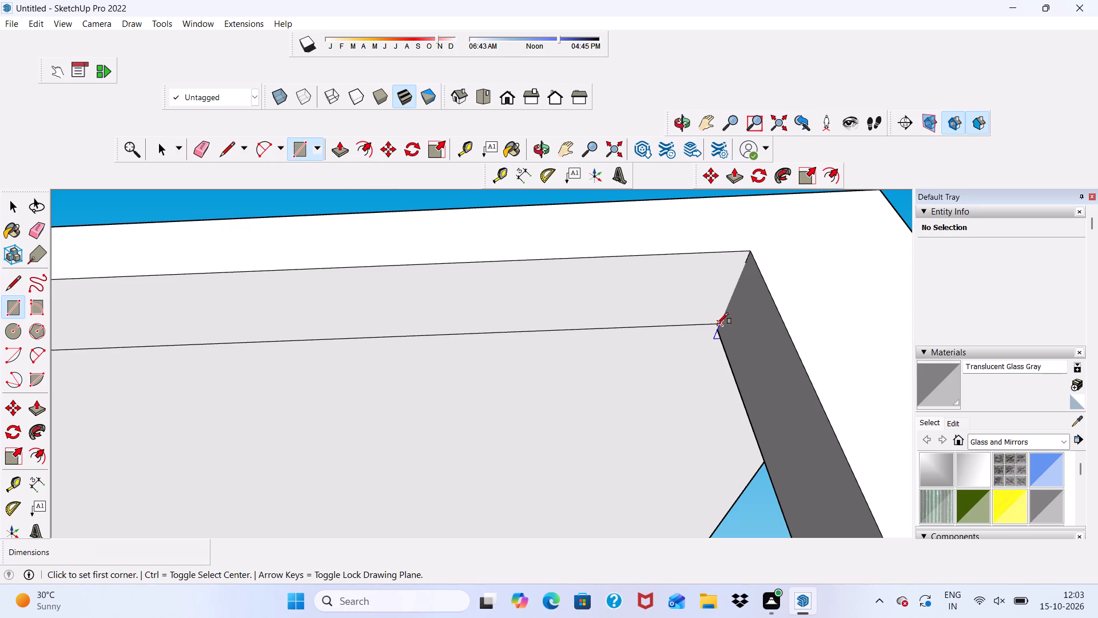
click(717, 324)
scroll(572, 305, down, 11)
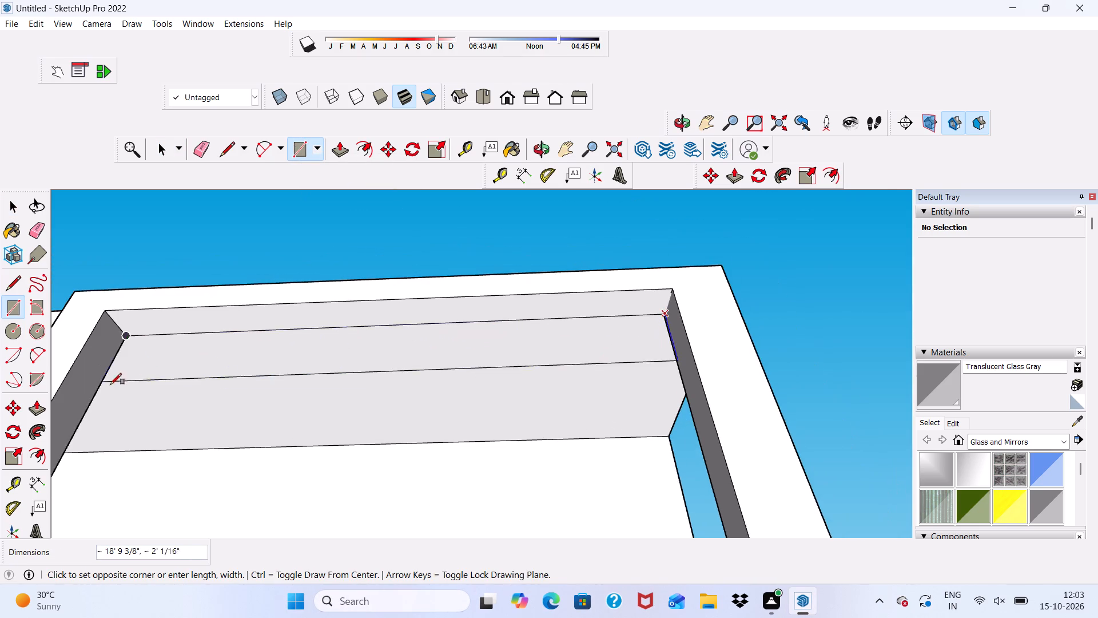
scroll(105, 381, up, 1)
scroll(123, 336, up, 9)
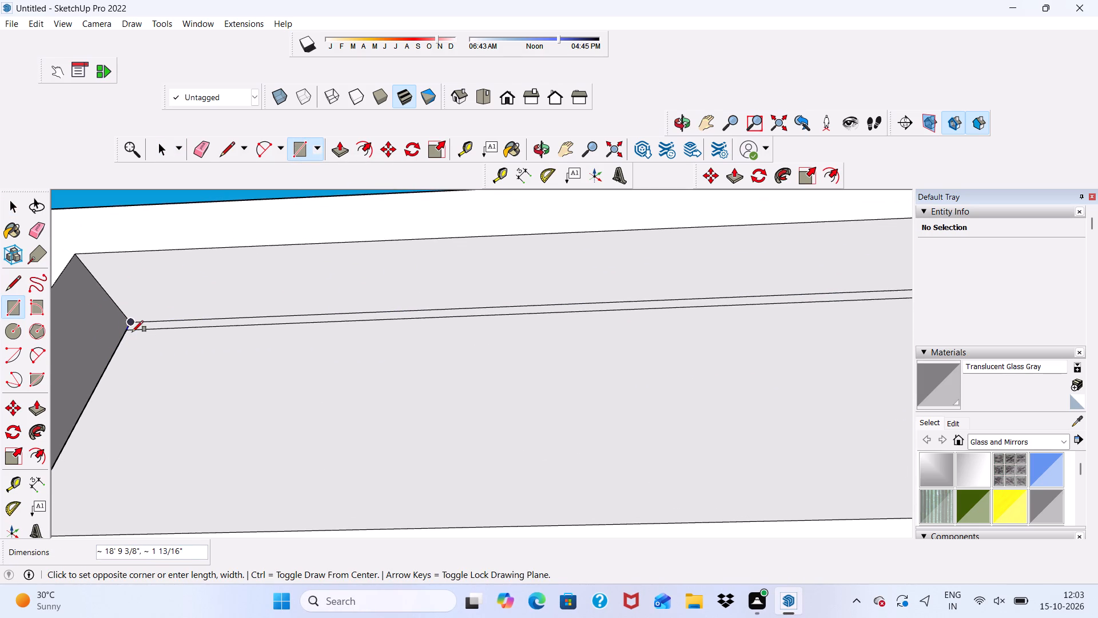
click(133, 336)
key(space)
Extrude the thin strip face along the inner top edge of the topmost balcony's opening.
middle_drag(180, 326, 180, 282)
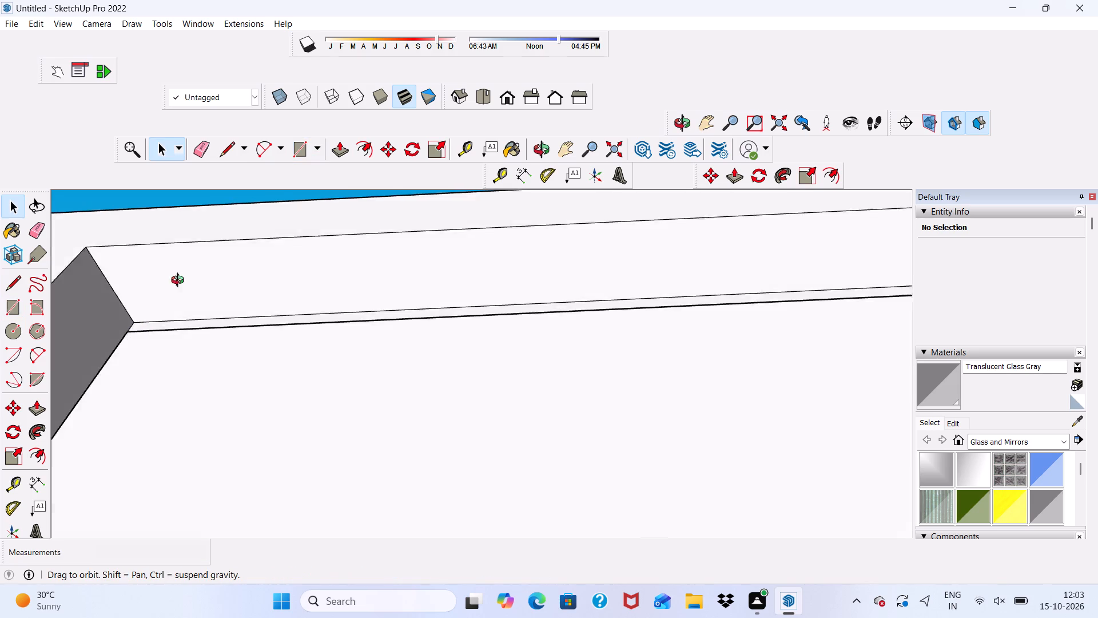
middle_drag(180, 282, 226, 443)
scroll(235, 365, up, 3)
click(225, 308)
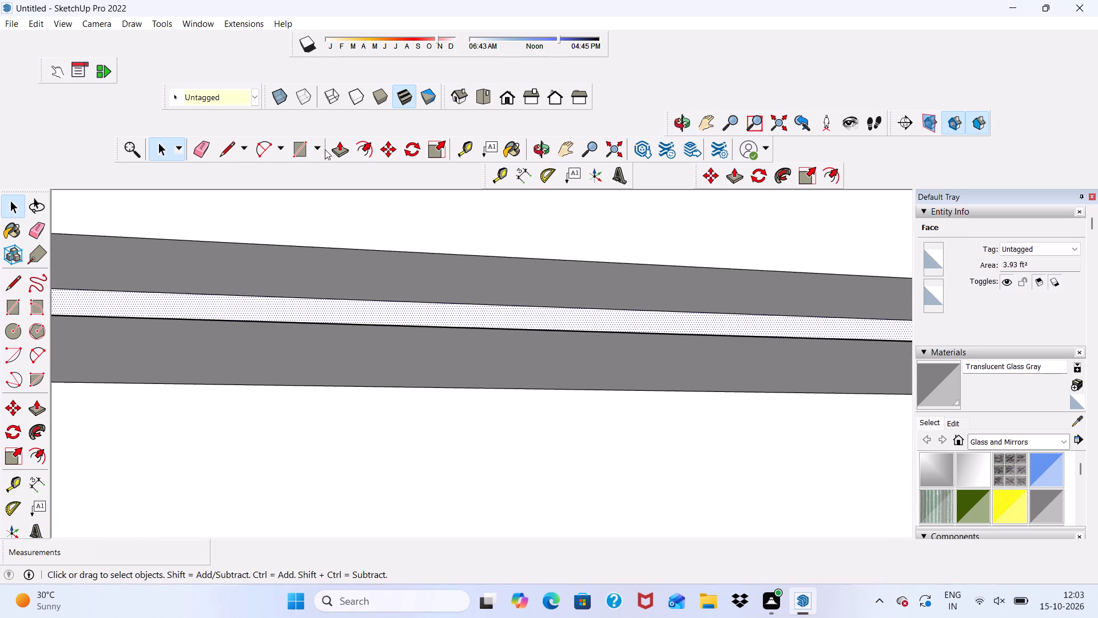
click(343, 146)
scroll(332, 278, up, 2)
click(302, 315)
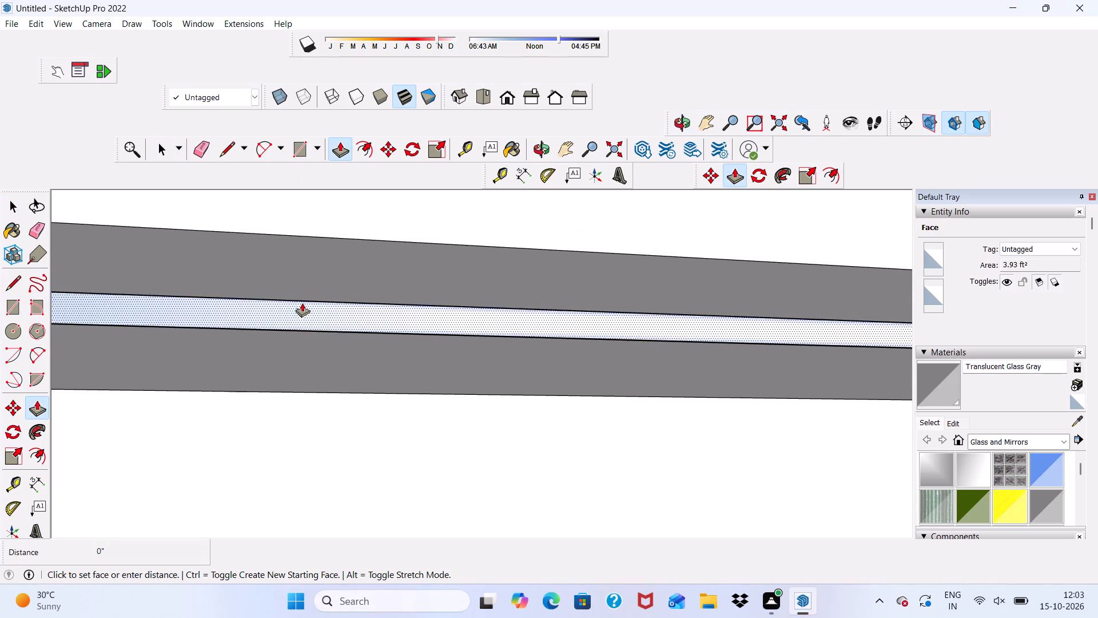